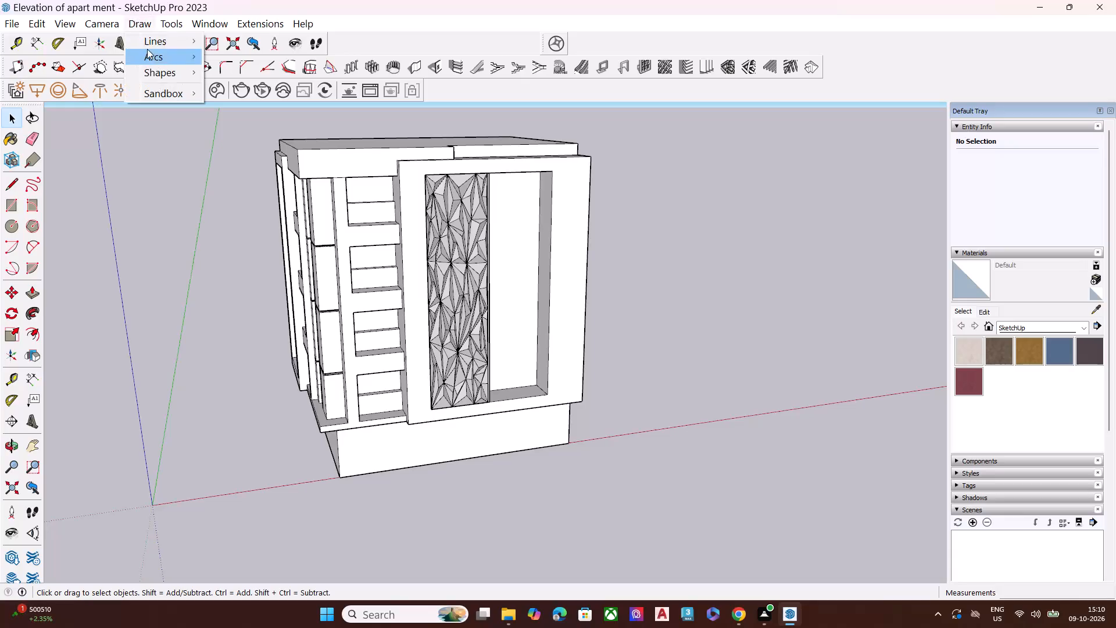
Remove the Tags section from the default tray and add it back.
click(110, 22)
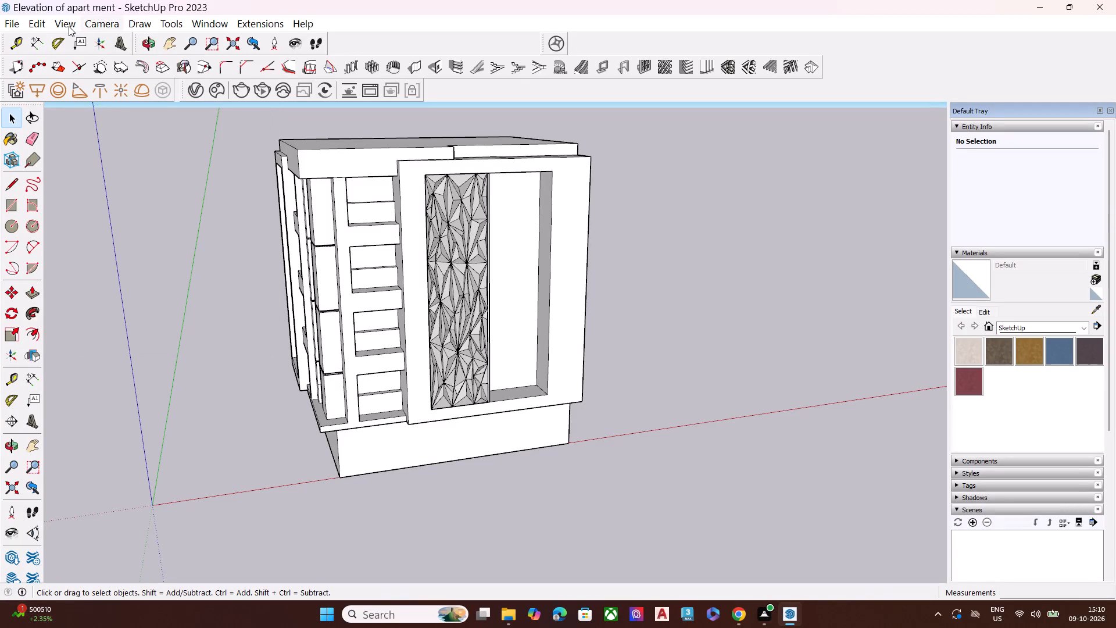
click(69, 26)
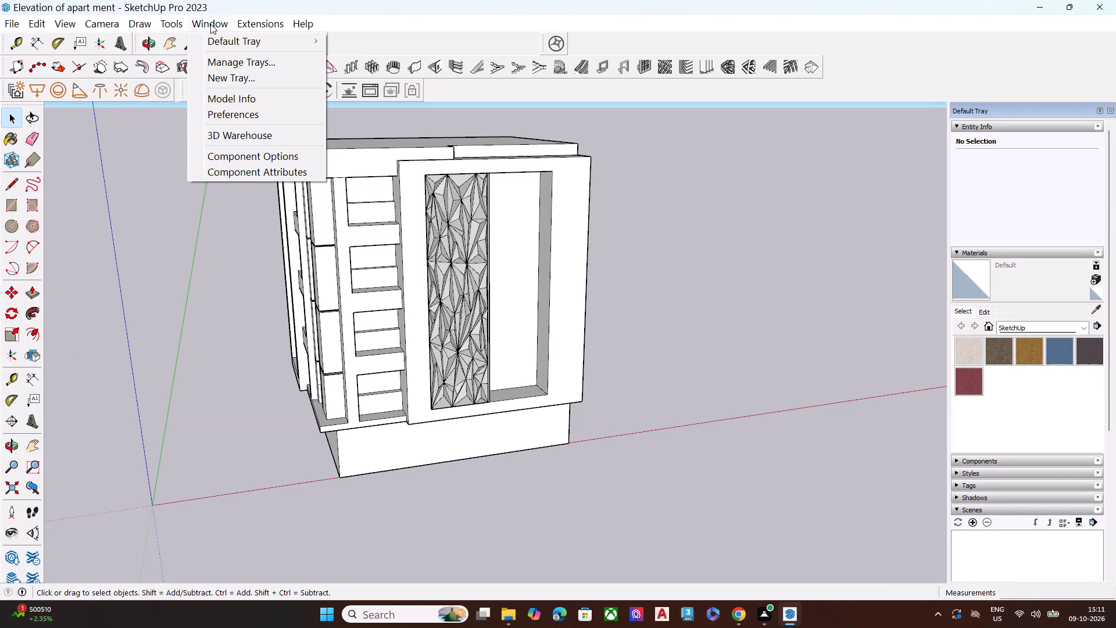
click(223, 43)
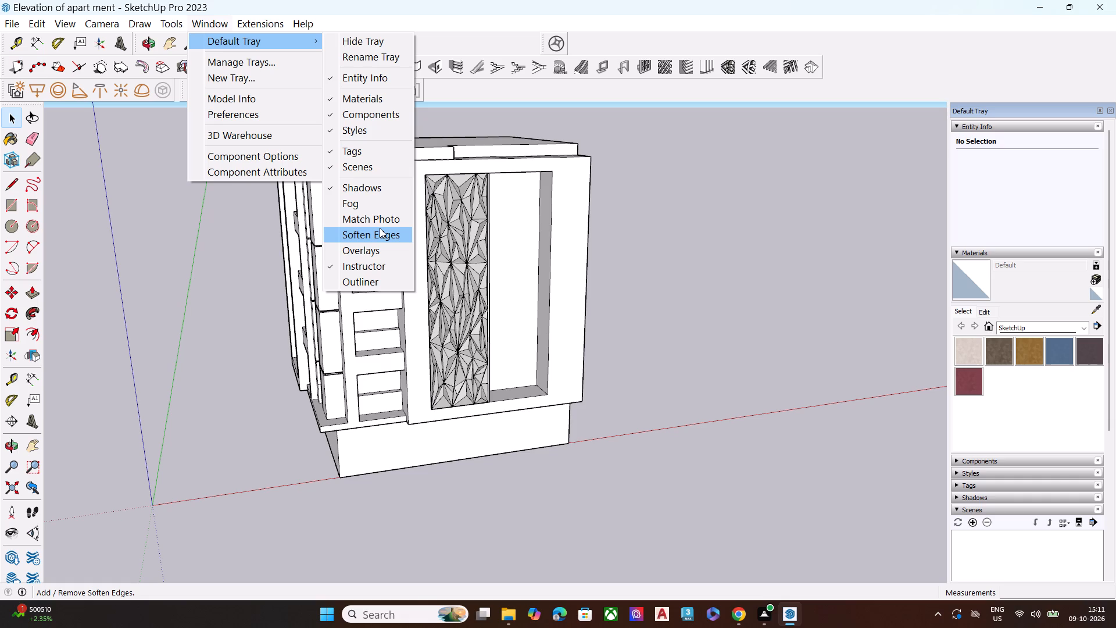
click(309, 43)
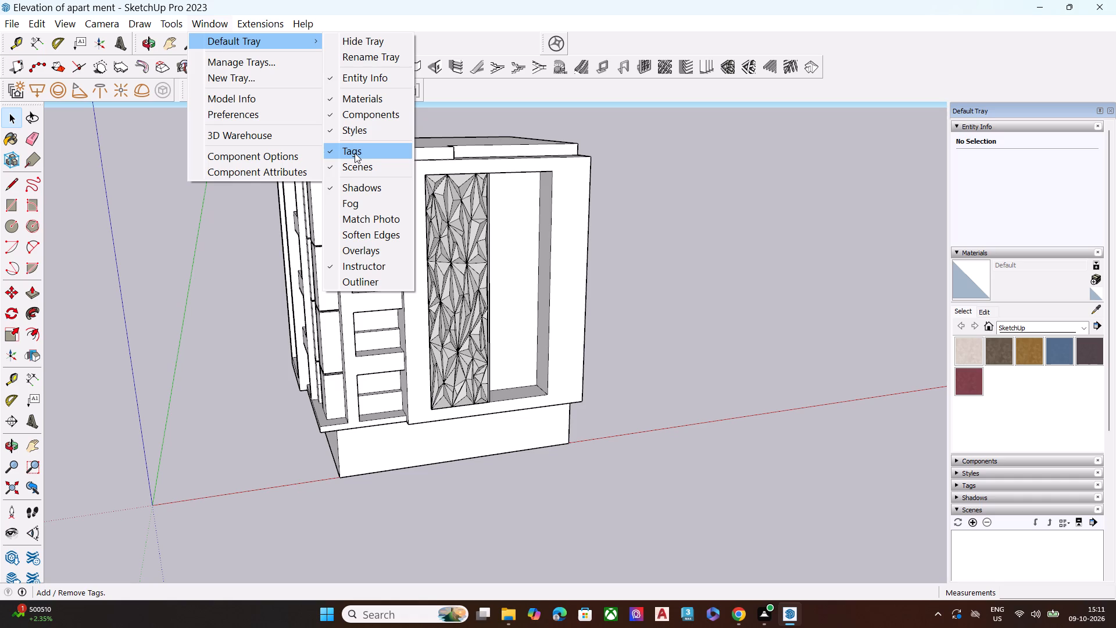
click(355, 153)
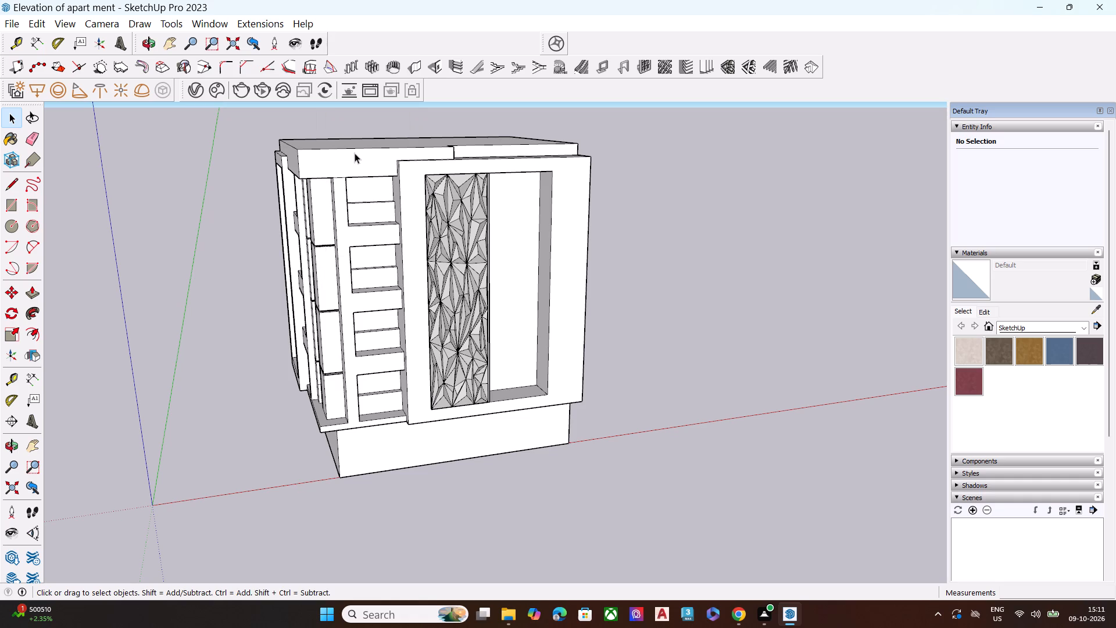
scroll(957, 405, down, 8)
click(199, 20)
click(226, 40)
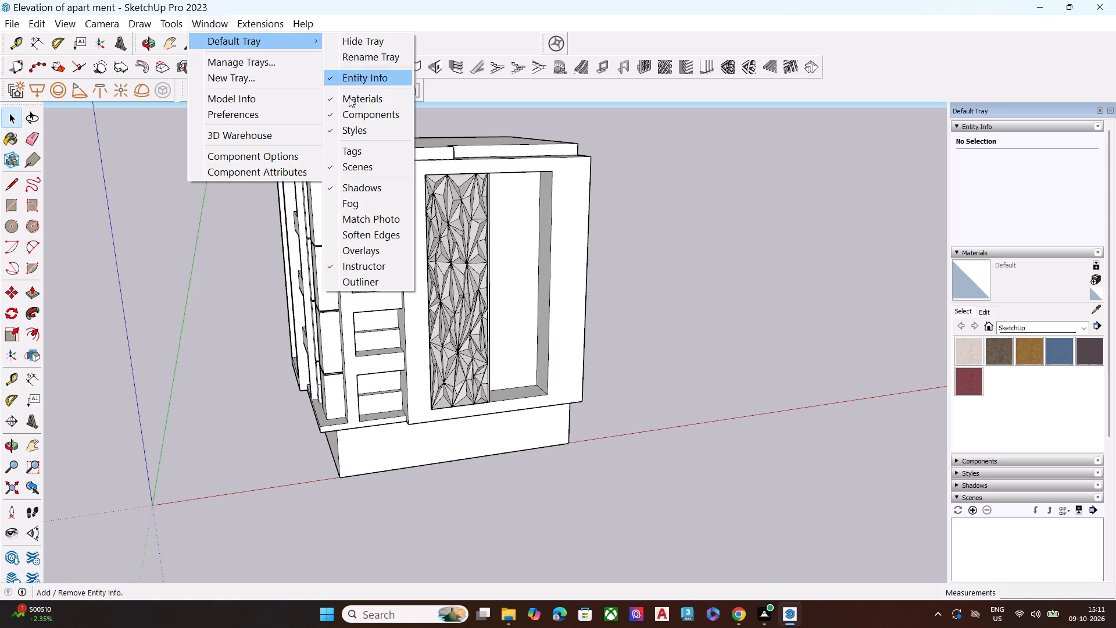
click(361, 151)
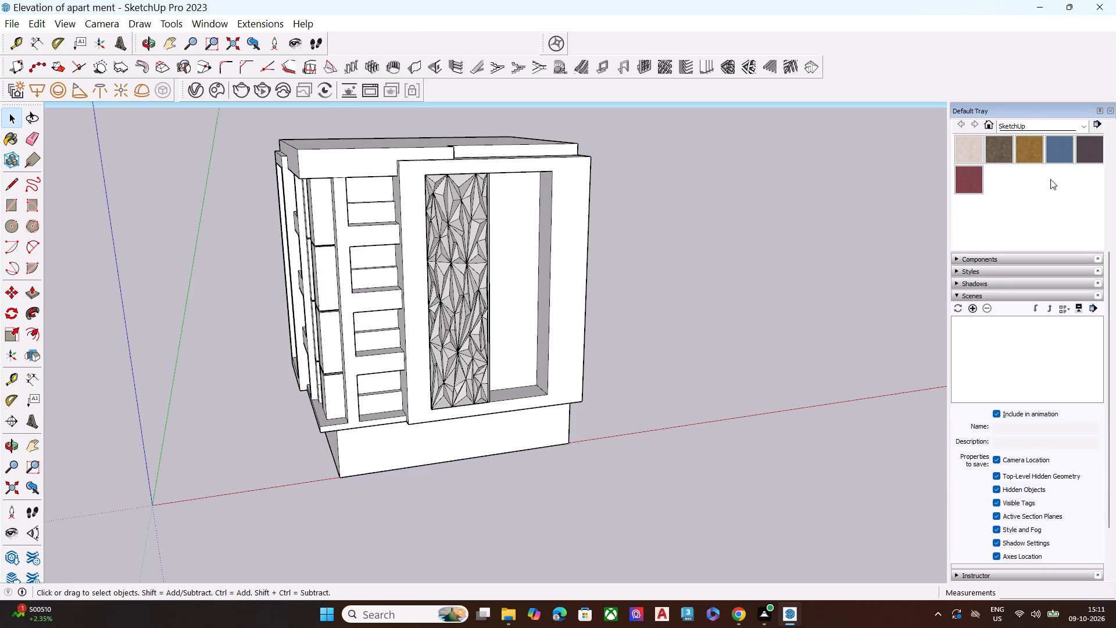
Undock the default tray, collapse its Scenes and Materials sections, and expand the Tags section.
click(1026, 112)
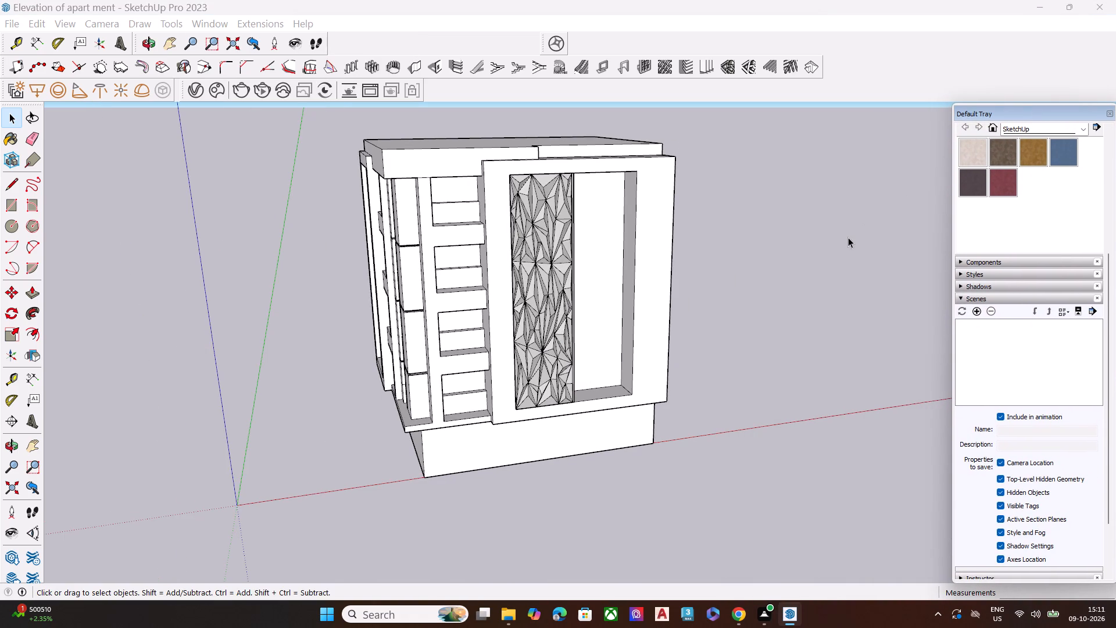
scroll(1039, 448, down, 5)
scroll(1009, 384, down, 2)
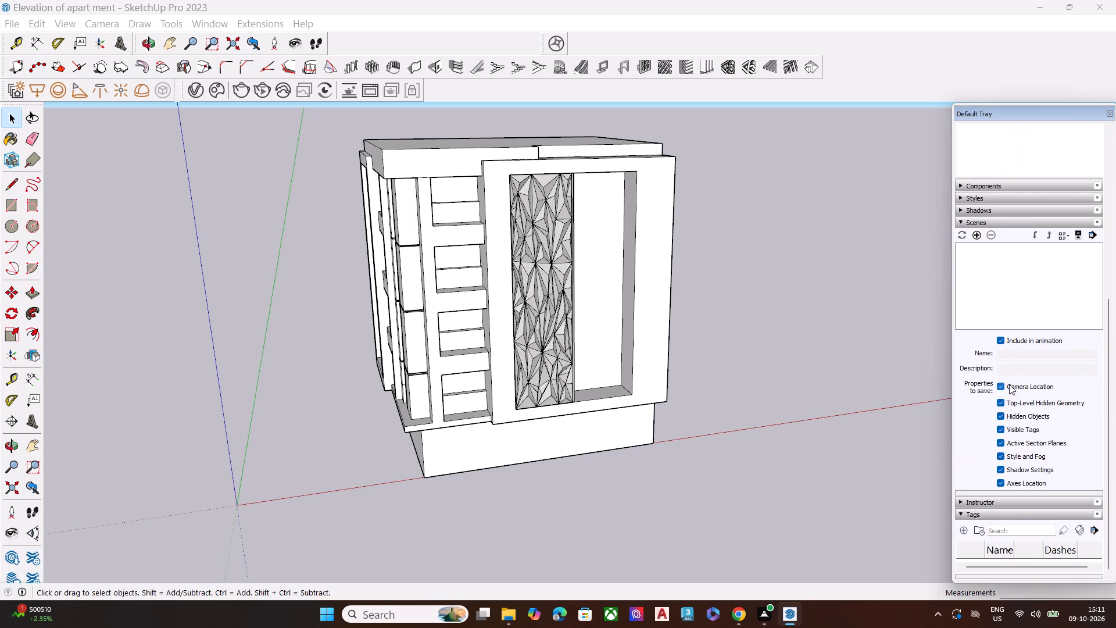
scroll(1009, 384, down, 3)
click(1014, 517)
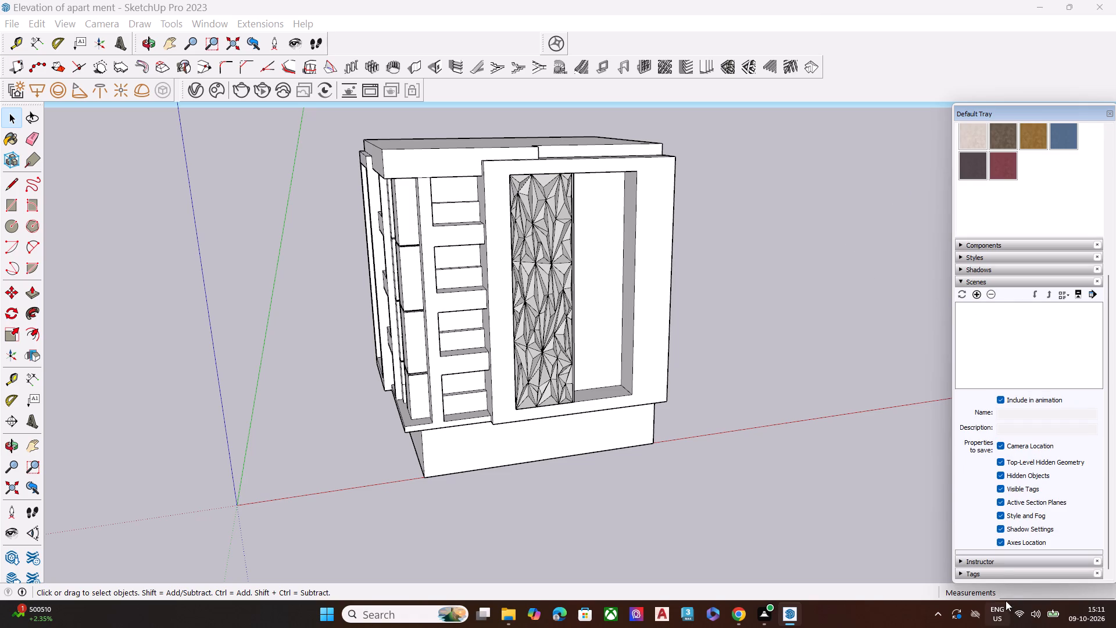
click(995, 280)
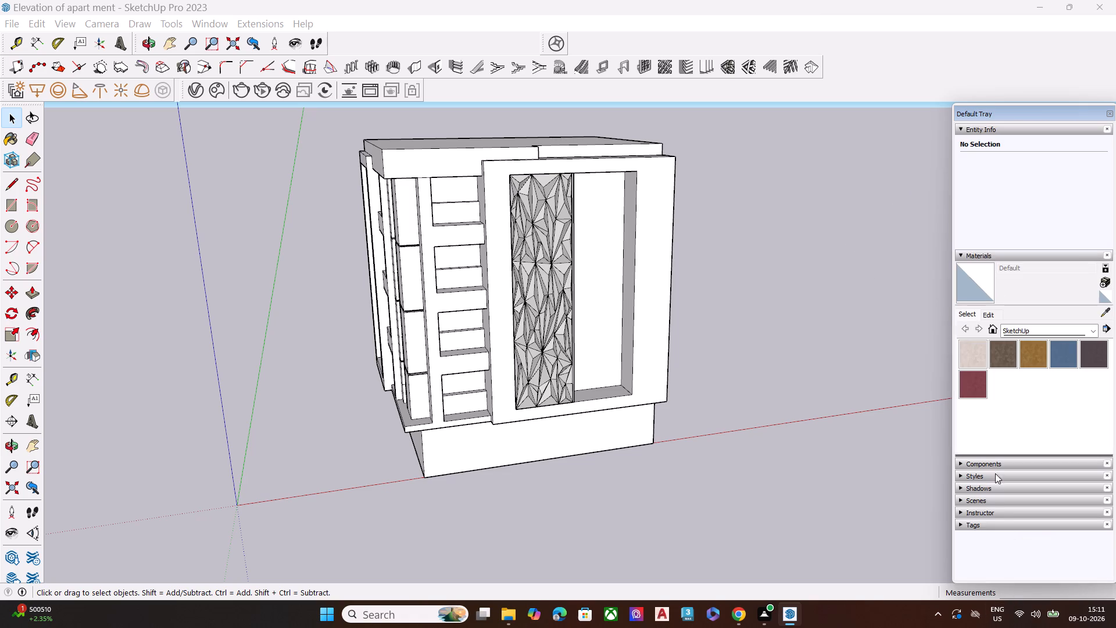
click(982, 255)
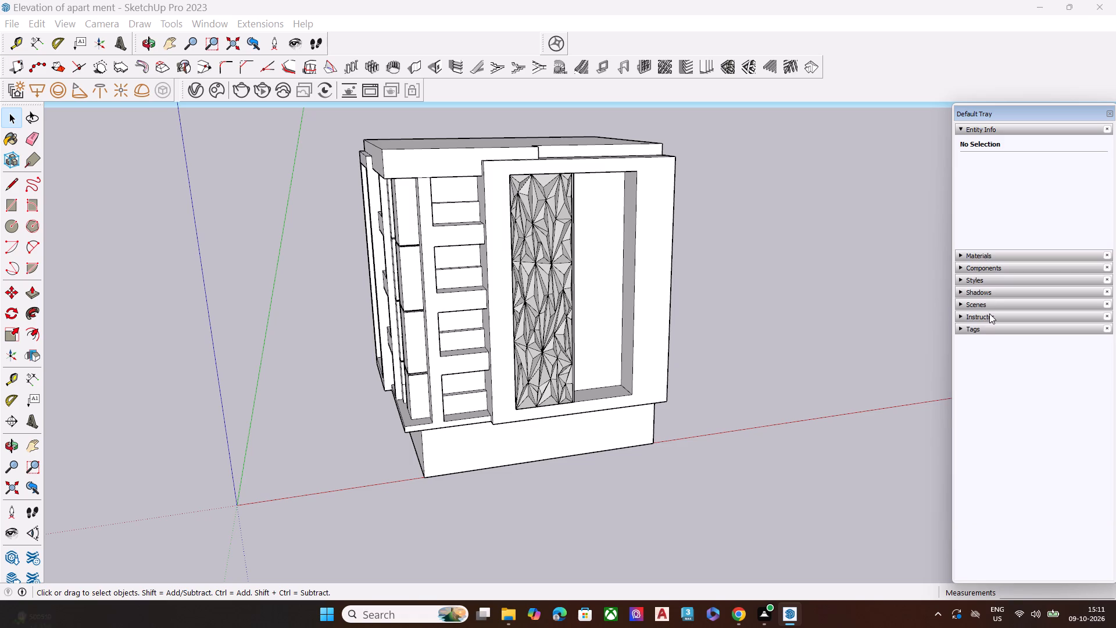
click(992, 327)
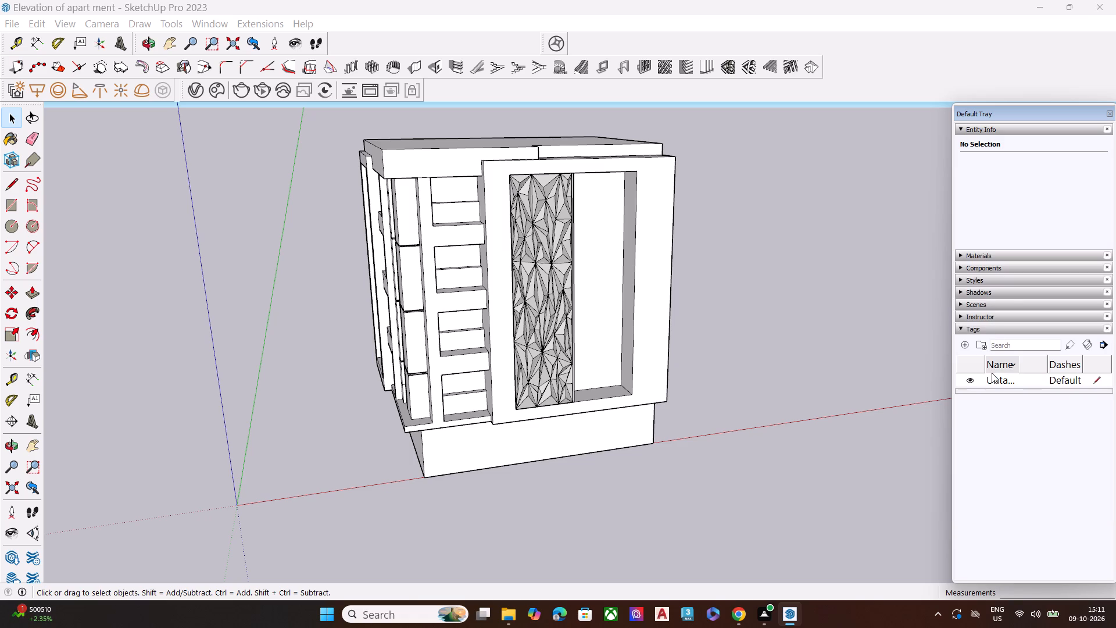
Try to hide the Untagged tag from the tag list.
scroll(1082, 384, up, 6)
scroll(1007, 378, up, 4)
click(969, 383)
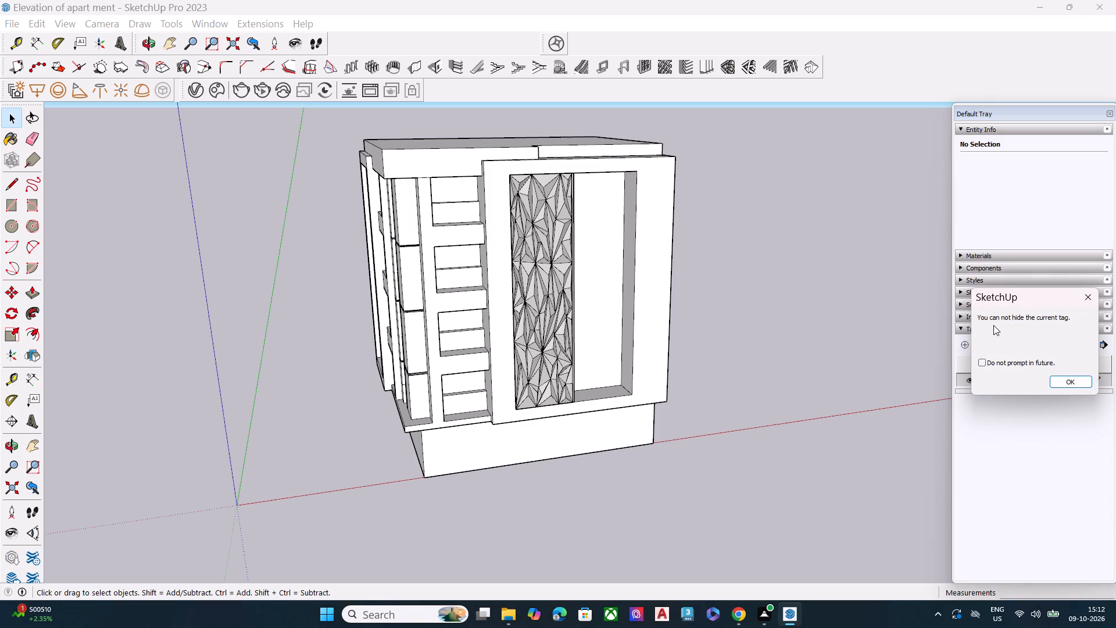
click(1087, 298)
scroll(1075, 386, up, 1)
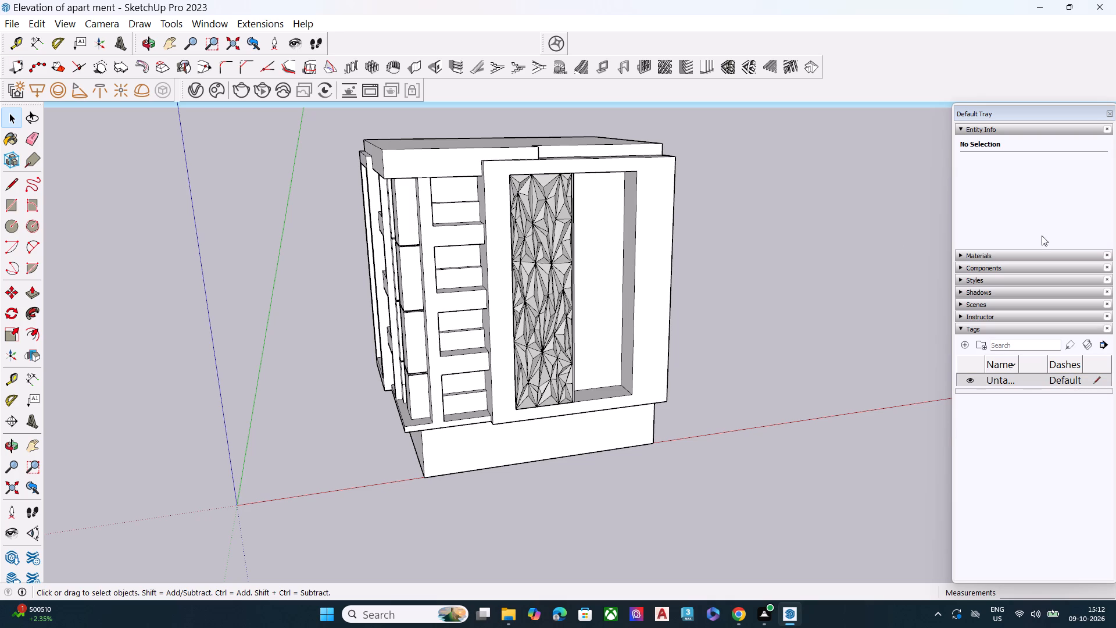
Push/Pull the recess's inner side face about 3' 9" toward the frame's outer edge to widen the recess.
middle_drag(611, 311, 421, 354)
key(space)
scroll(618, 336, up, 8)
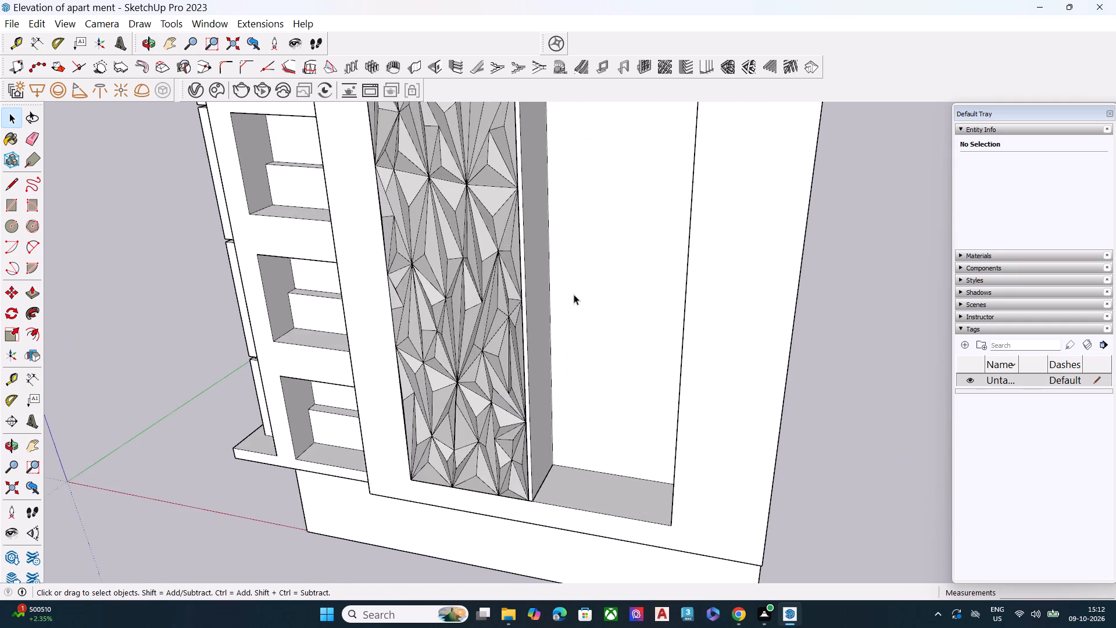
scroll(613, 293, down, 6)
middle_drag(649, 336, 881, 320)
click(697, 283)
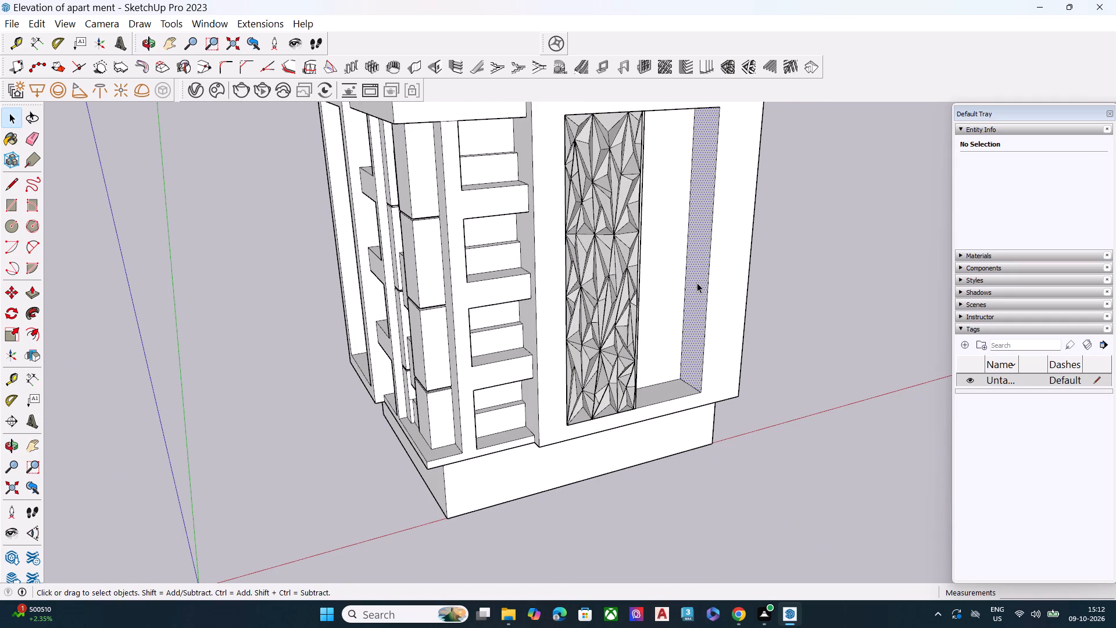
key(p)
click(697, 283)
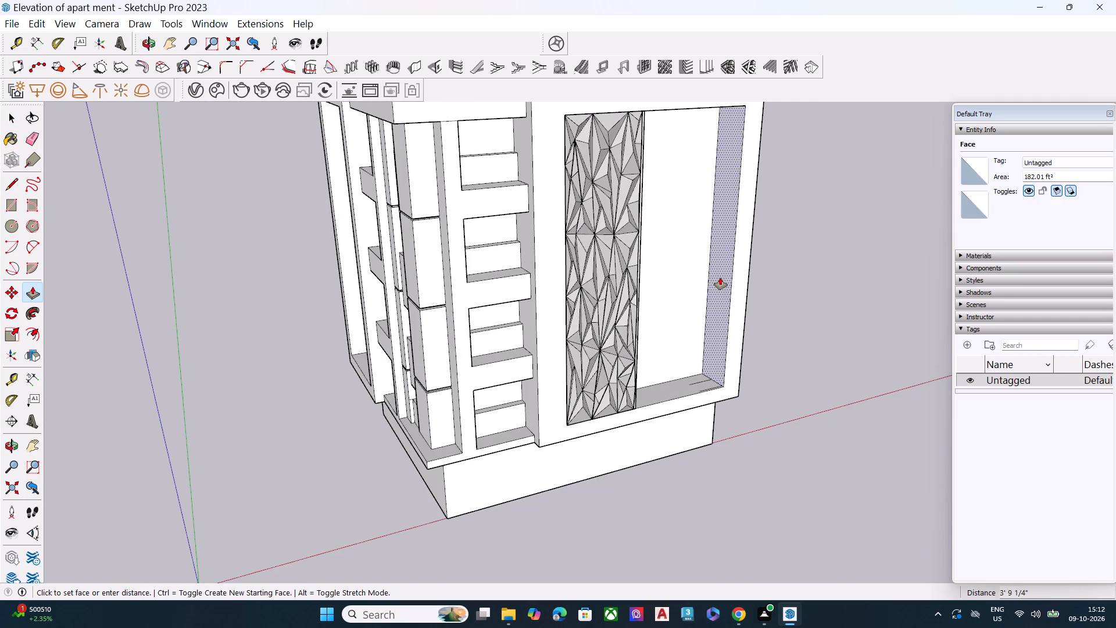
click(720, 277)
key(space)
Collapse the Tags section of the default tray.
scroll(692, 333, down, 2)
middle_drag(707, 398, 558, 207)
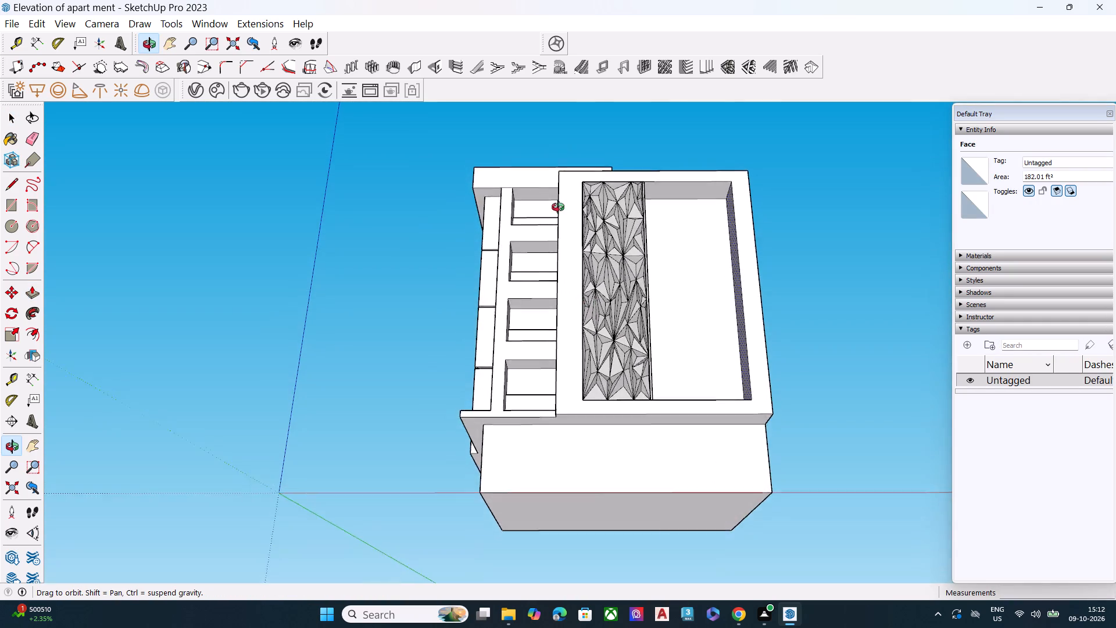
middle_drag(558, 207, 411, 340)
scroll(747, 312, up, 7)
scroll(604, 269, down, 6)
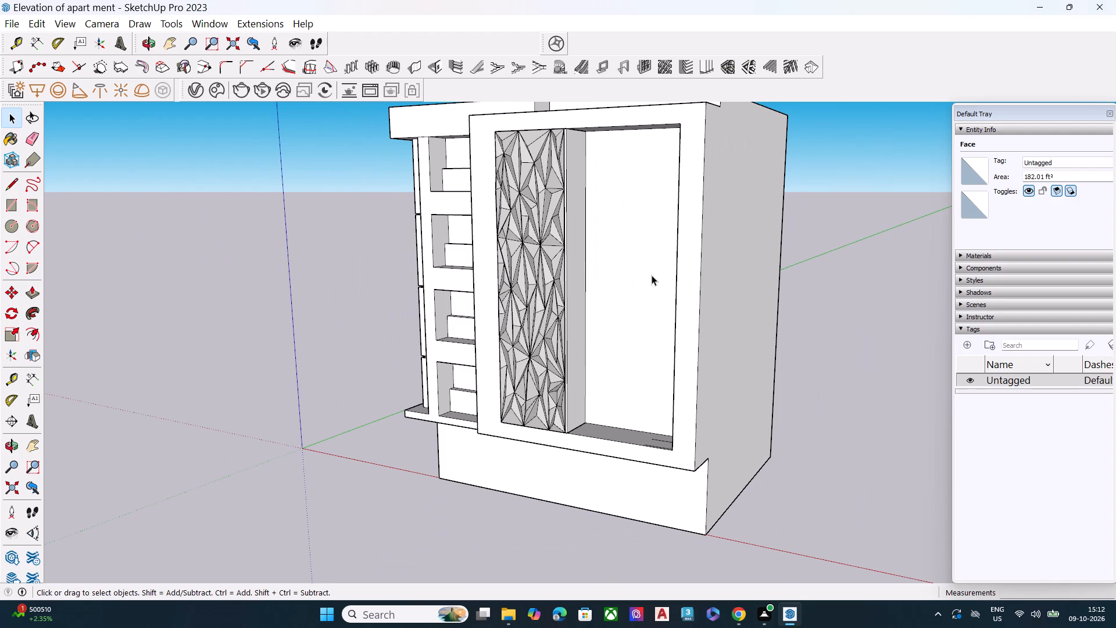
click(988, 331)
Examine the widened recess, its back wall and the adjoining facades from several angles.
scroll(717, 262, up, 5)
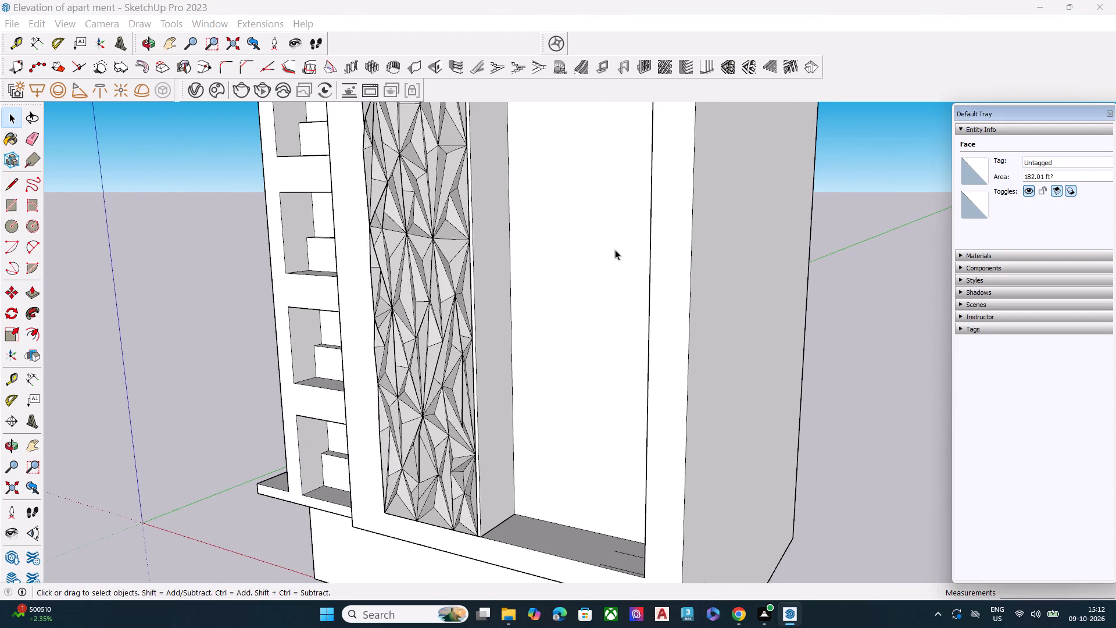
middle_drag(592, 269, 629, 341)
middle_drag(629, 341, 609, 341)
scroll(767, 564, up, 1)
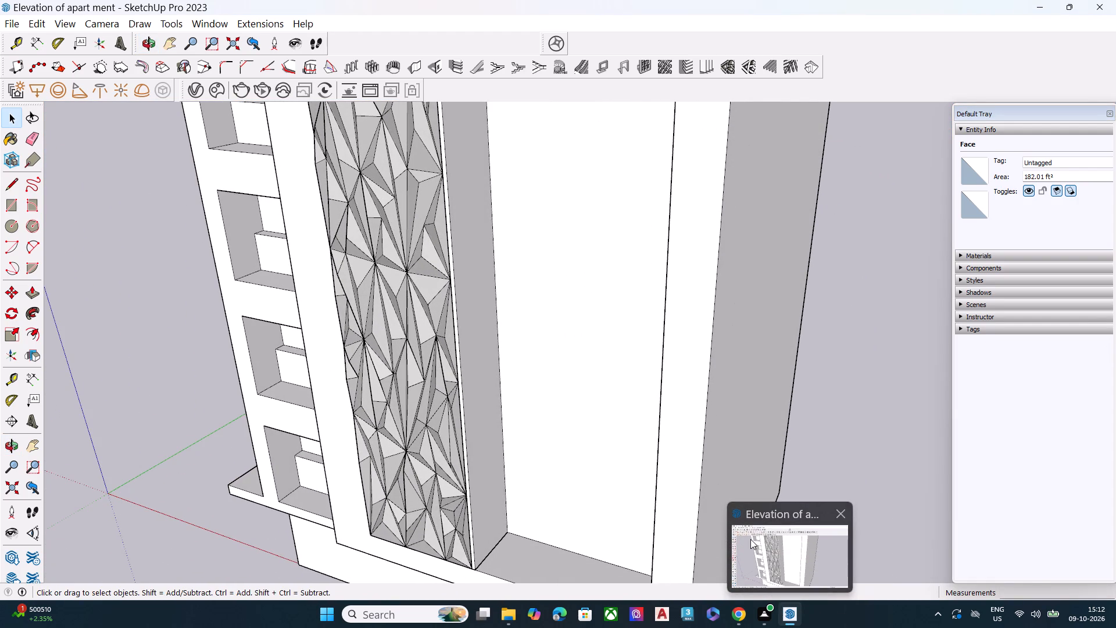
click(613, 439)
middle_drag(661, 371, 875, 271)
middle_drag(752, 374, 637, 376)
scroll(637, 376, up, 1)
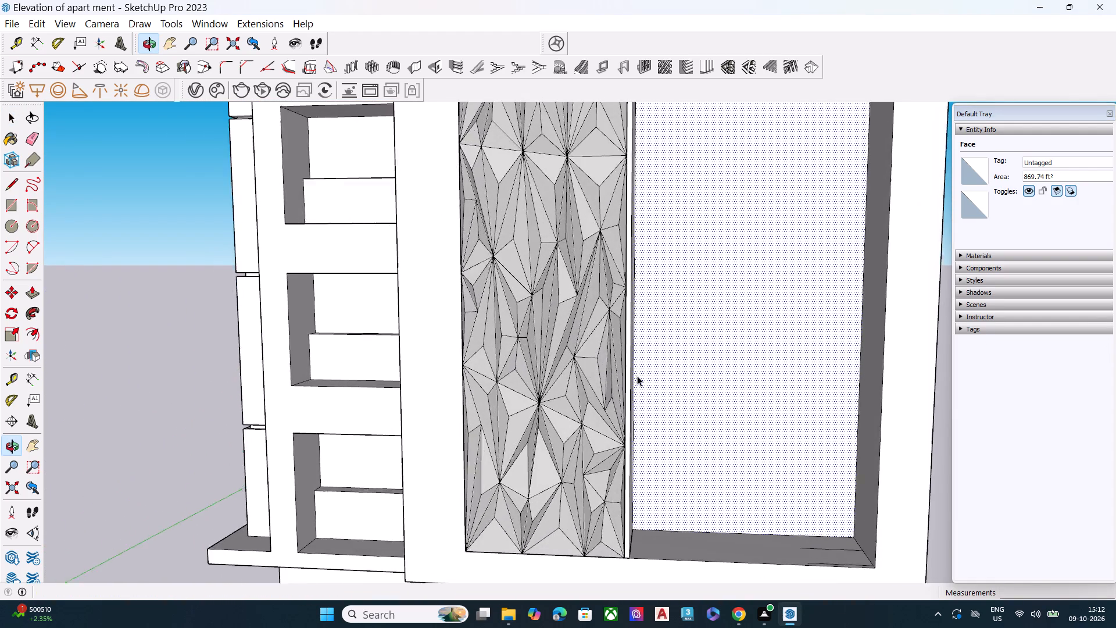
scroll(637, 376, down, 14)
middle_drag(580, 399, 867, 407)
scroll(539, 264, up, 4)
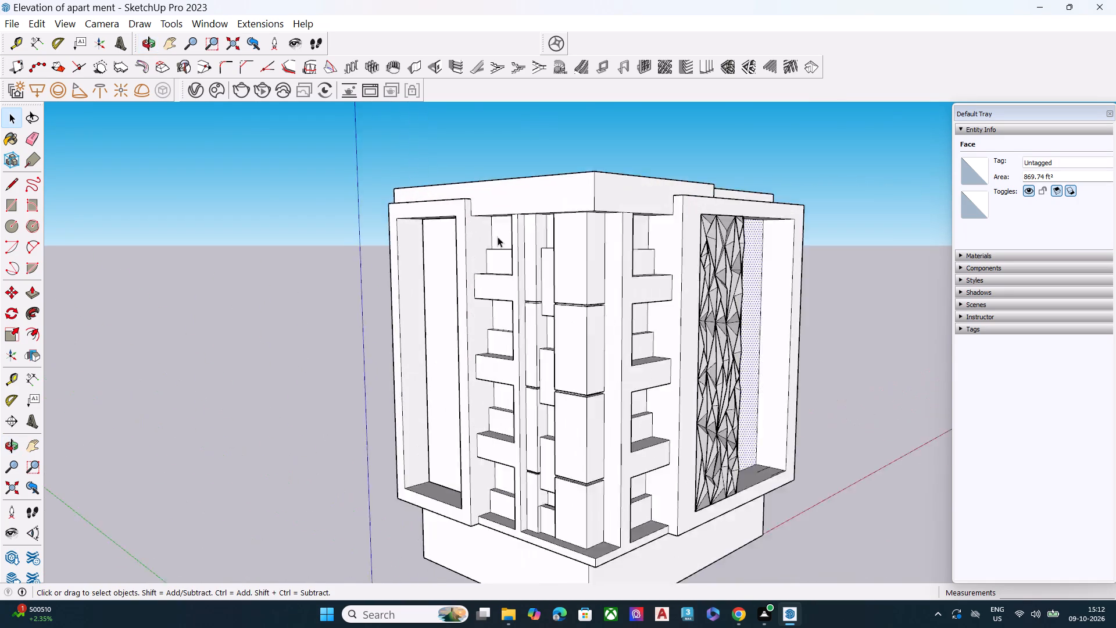
scroll(498, 237, up, 7)
scroll(488, 231, down, 10)
middle_drag(699, 332, 374, 339)
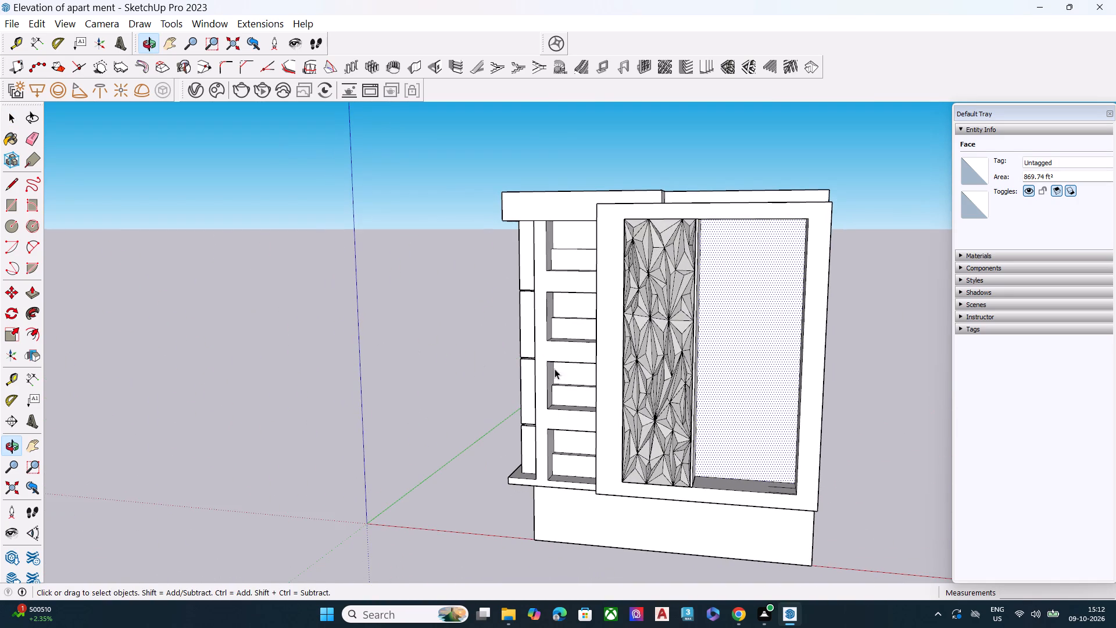
middle_drag(739, 375, 655, 380)
middle_drag(738, 384, 798, 384)
scroll(841, 381, up, 1)
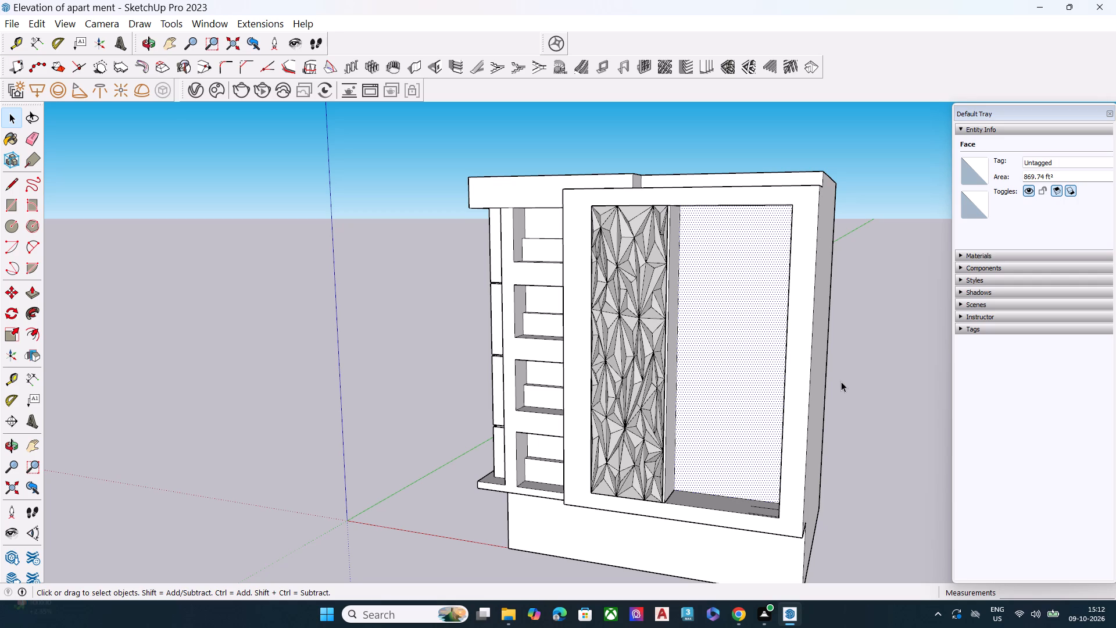
key(space)
click(877, 369)
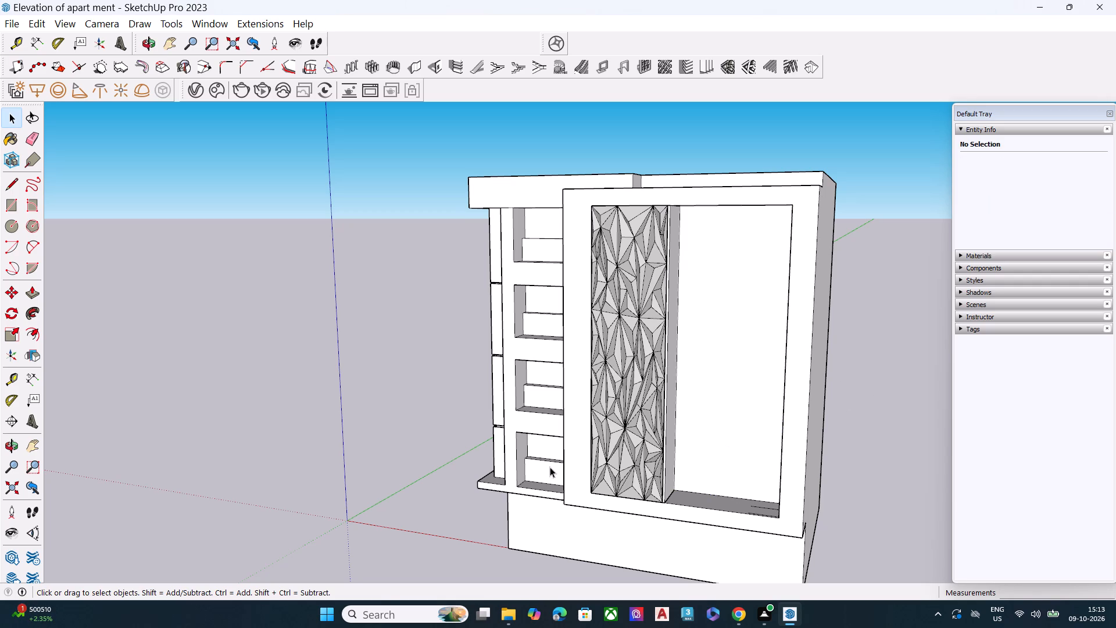
Draw a rectangle about 1' 2" by 4' 2" on the recess ceiling, at the rear corner beside the patterned panel's slab.
middle_drag(544, 470, 613, 414)
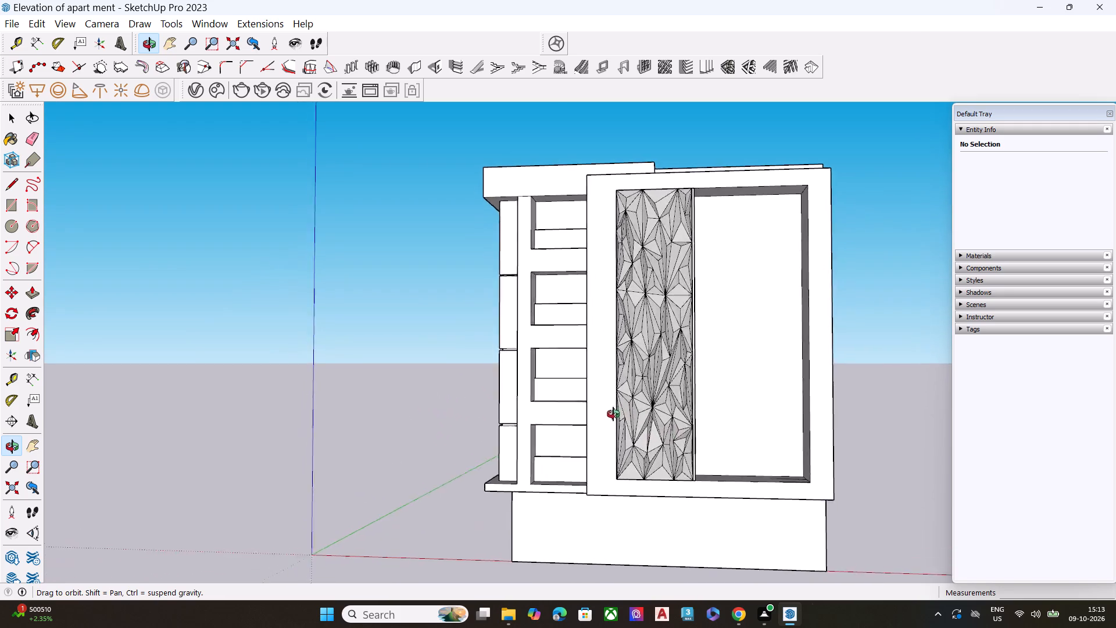
middle_drag(613, 414, 563, 420)
scroll(632, 320, up, 6)
scroll(603, 299, down, 5)
scroll(731, 198, up, 5)
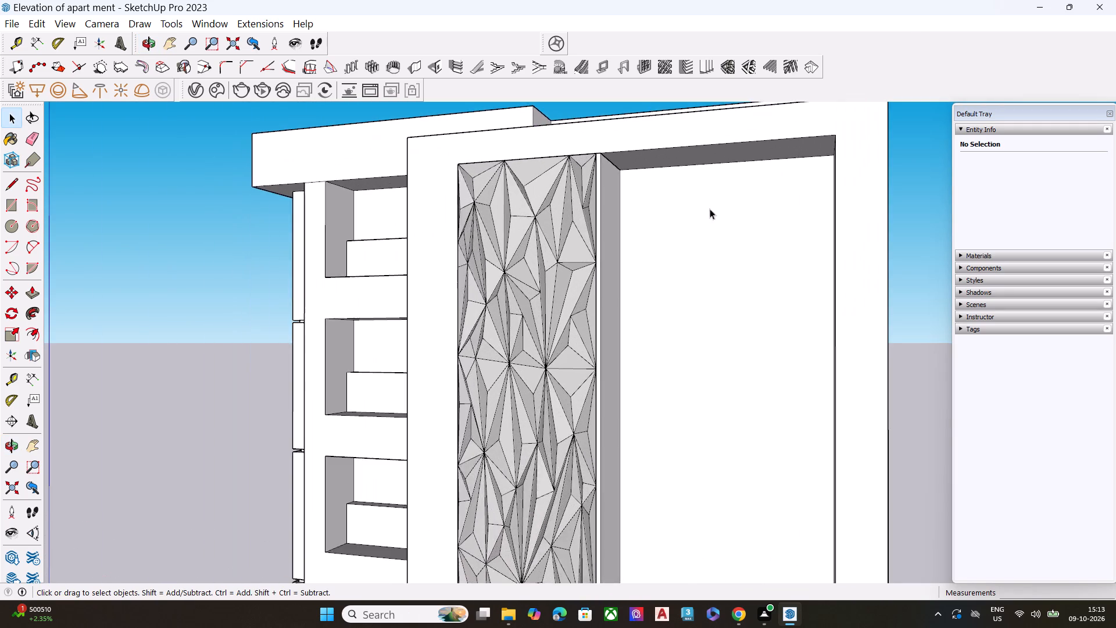
scroll(691, 213, down, 6)
key(r)
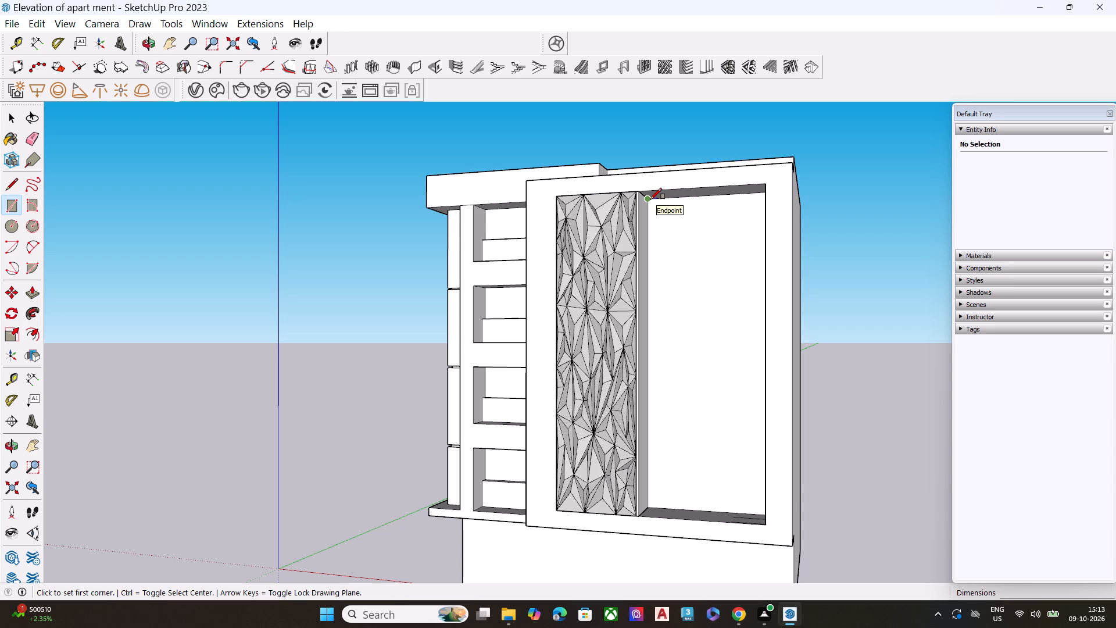
middle_drag(647, 198, 627, 145)
scroll(646, 198, up, 8)
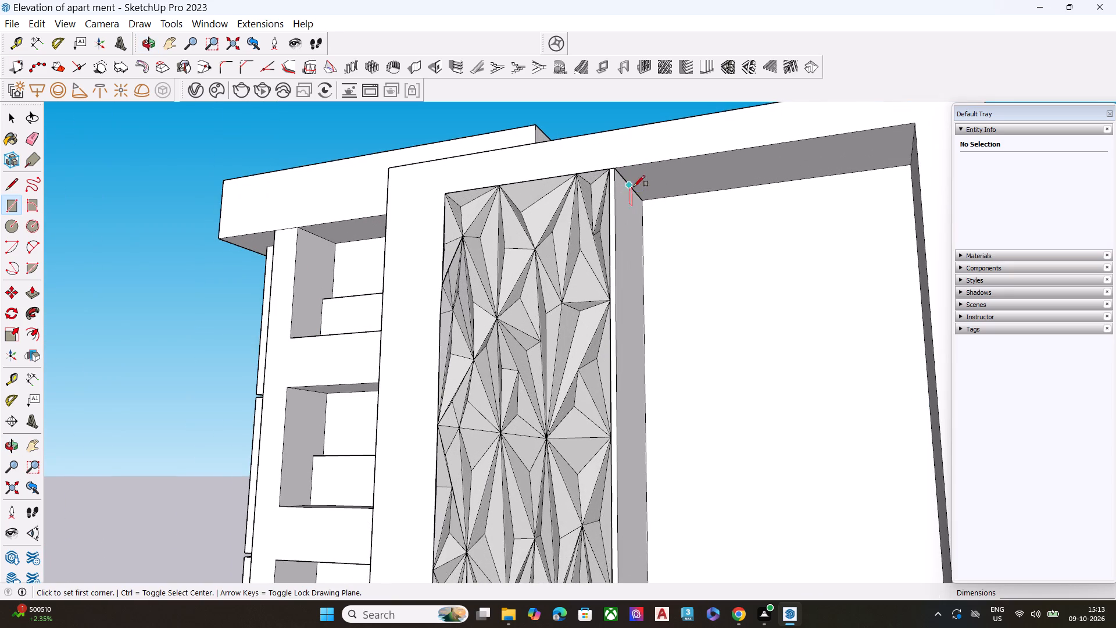
click(636, 193)
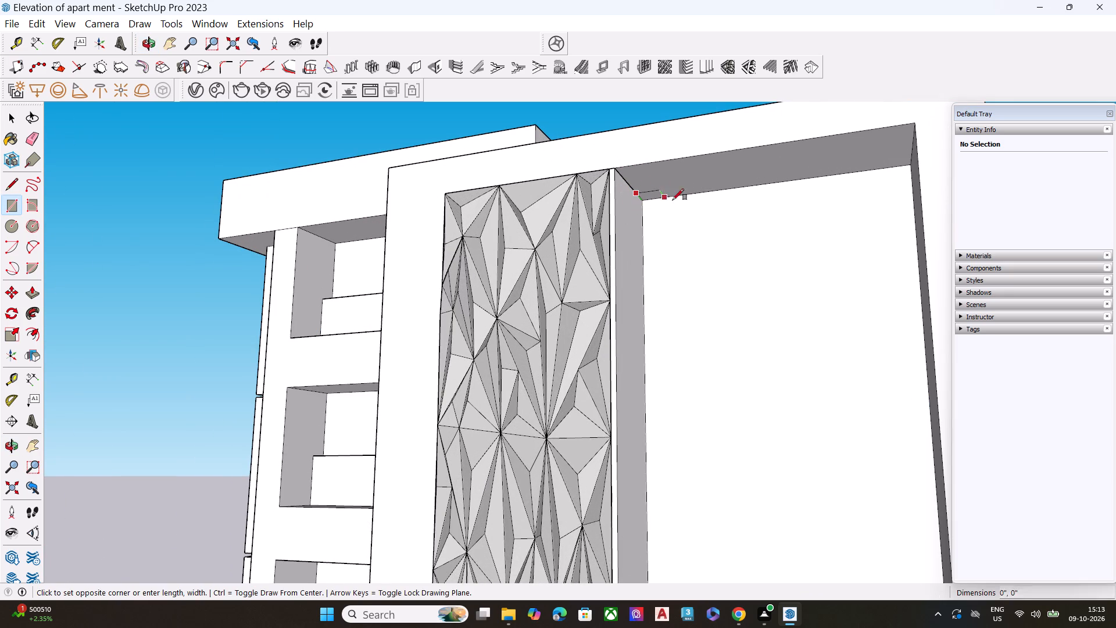
click(716, 190)
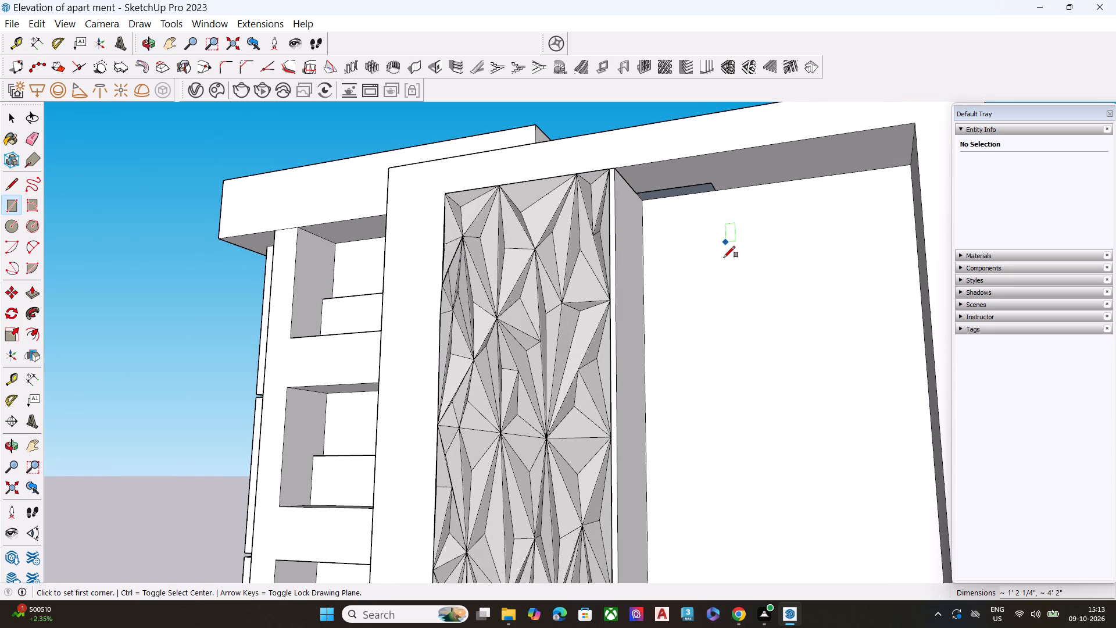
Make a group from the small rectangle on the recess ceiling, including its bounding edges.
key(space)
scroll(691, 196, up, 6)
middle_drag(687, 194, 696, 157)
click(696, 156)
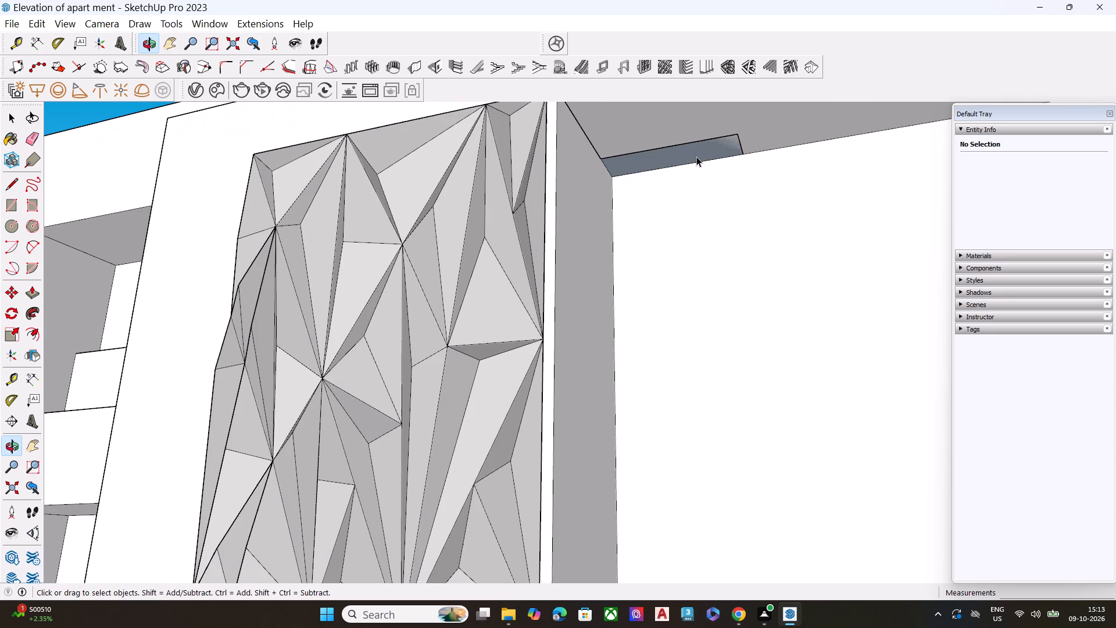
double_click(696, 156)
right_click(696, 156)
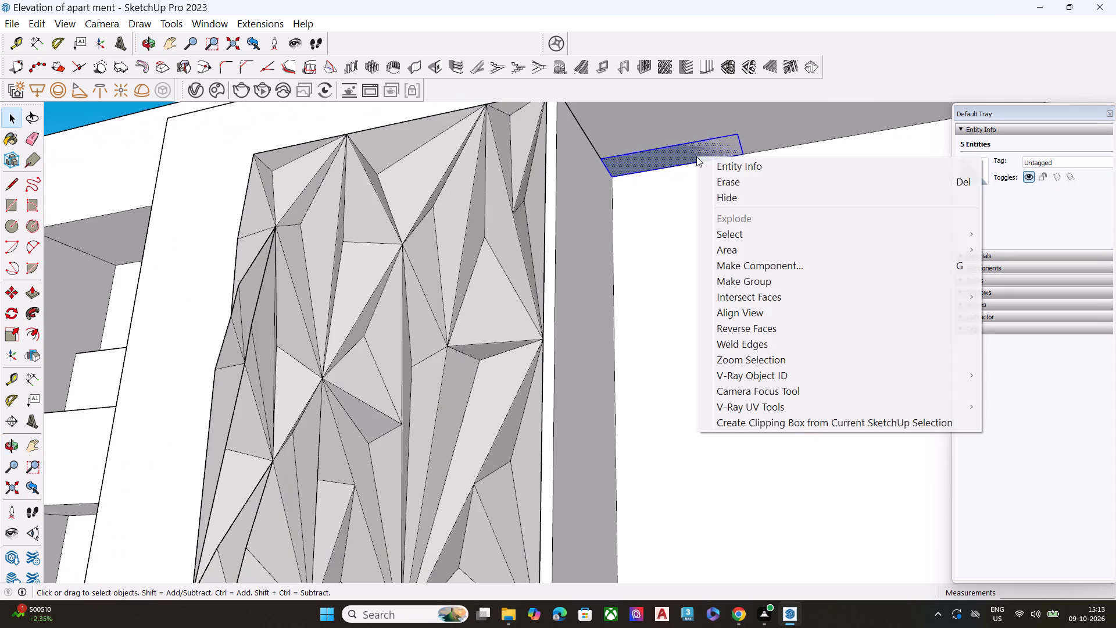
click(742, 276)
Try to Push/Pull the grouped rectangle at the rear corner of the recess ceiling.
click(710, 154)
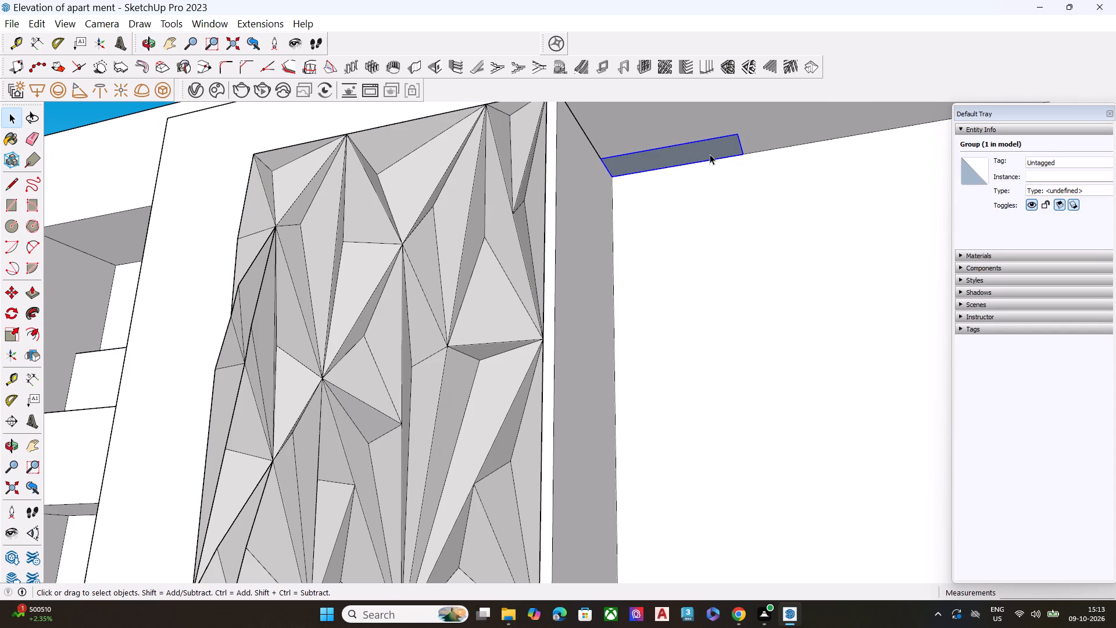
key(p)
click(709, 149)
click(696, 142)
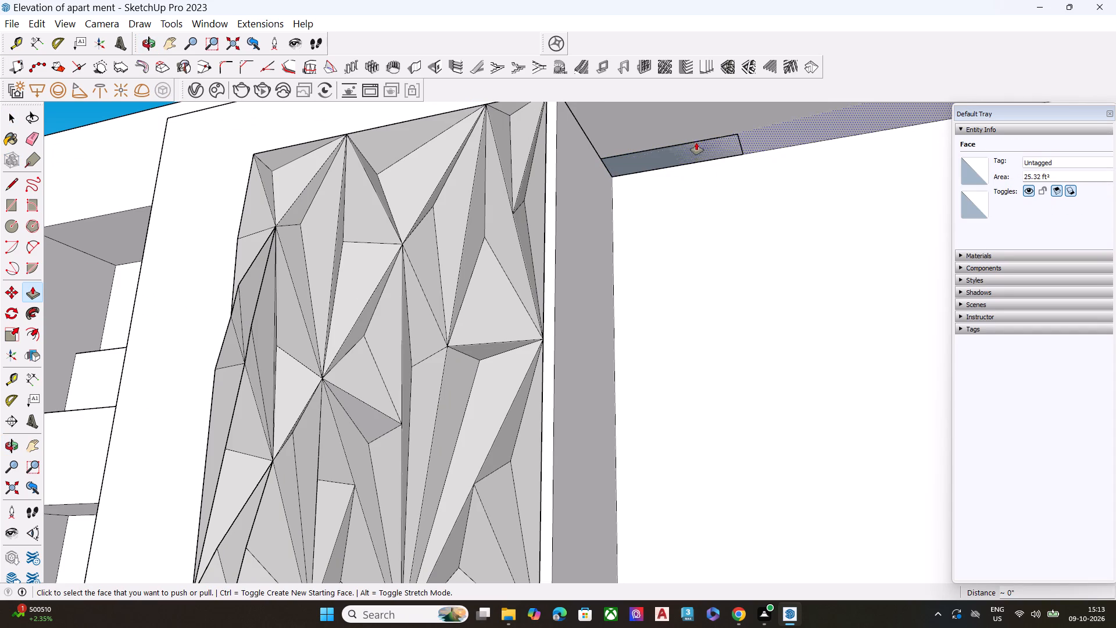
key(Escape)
Undo the grouping and the rectangle drawn on the recess ceiling.
key(ctrl+z)
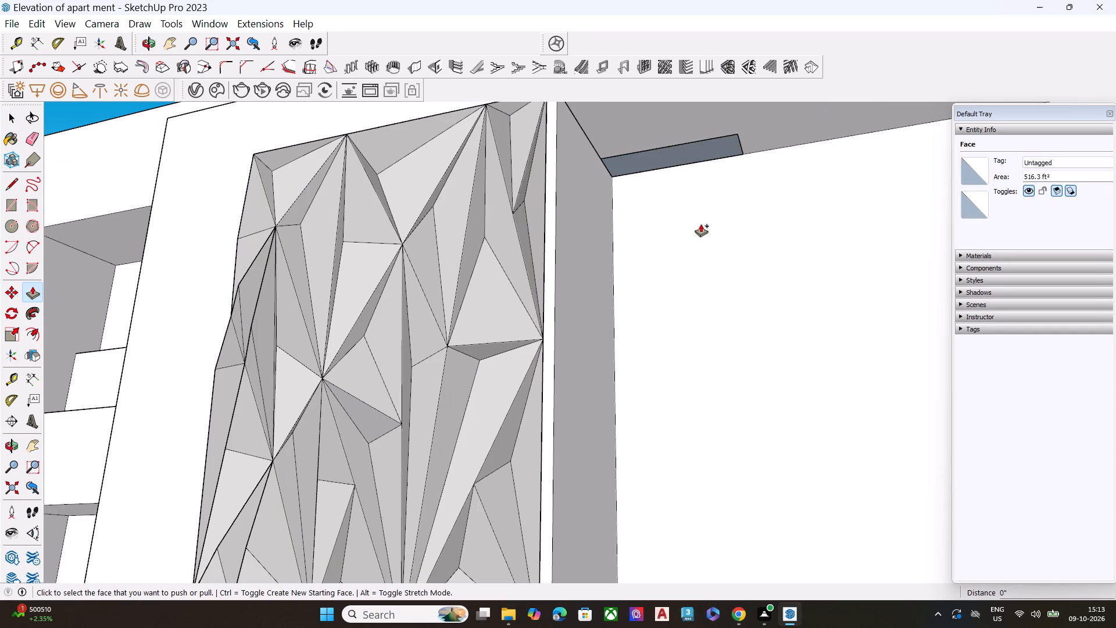
key(ctrl+z)
key(ctrl+z)
key(space)
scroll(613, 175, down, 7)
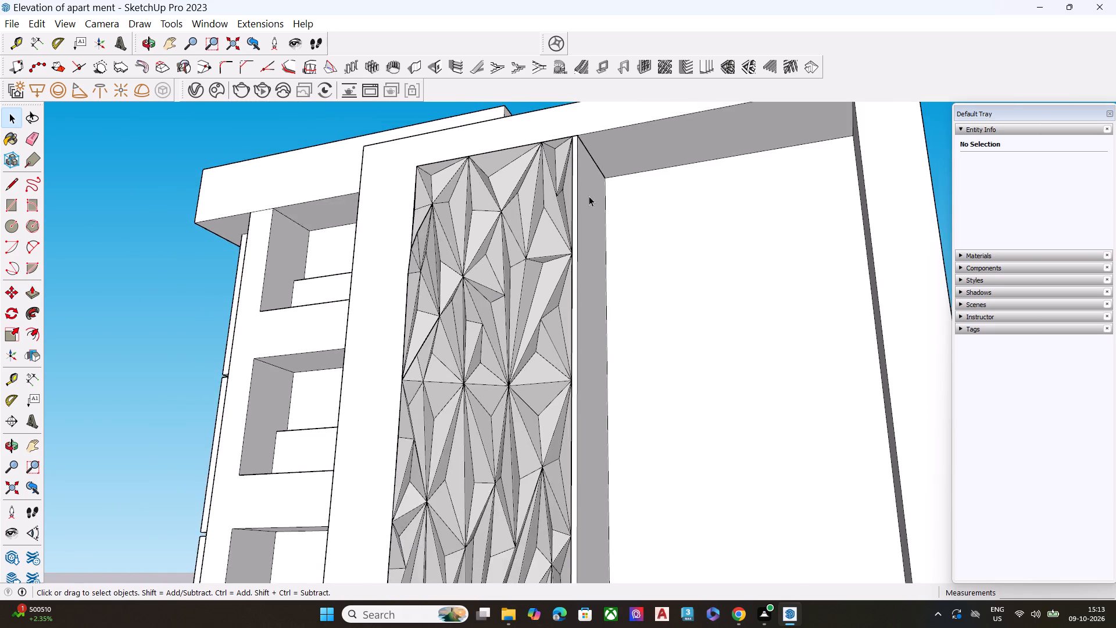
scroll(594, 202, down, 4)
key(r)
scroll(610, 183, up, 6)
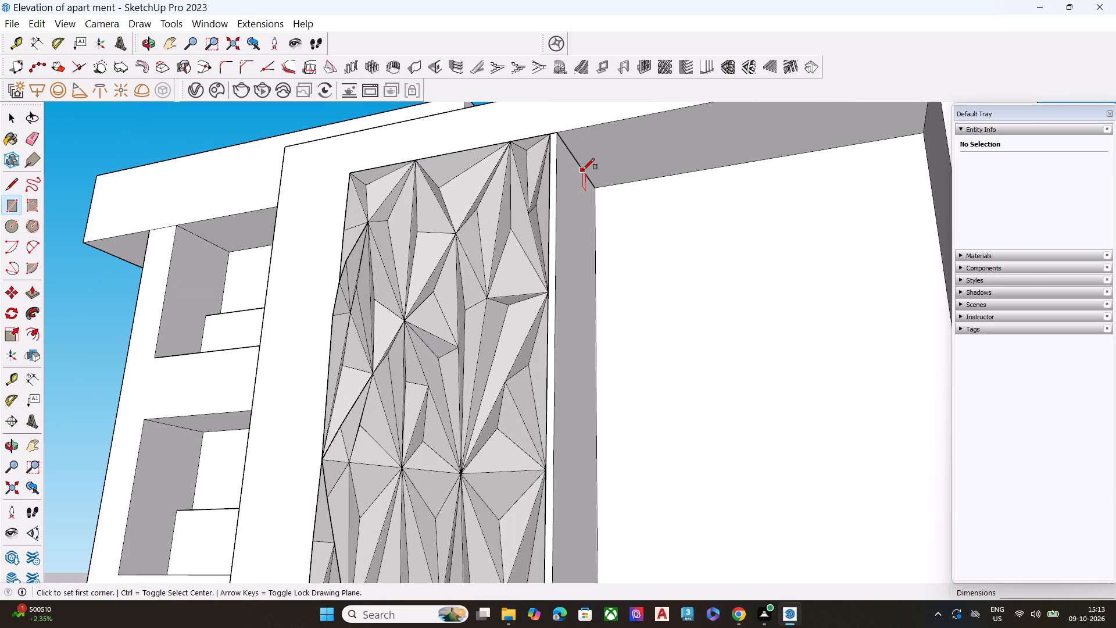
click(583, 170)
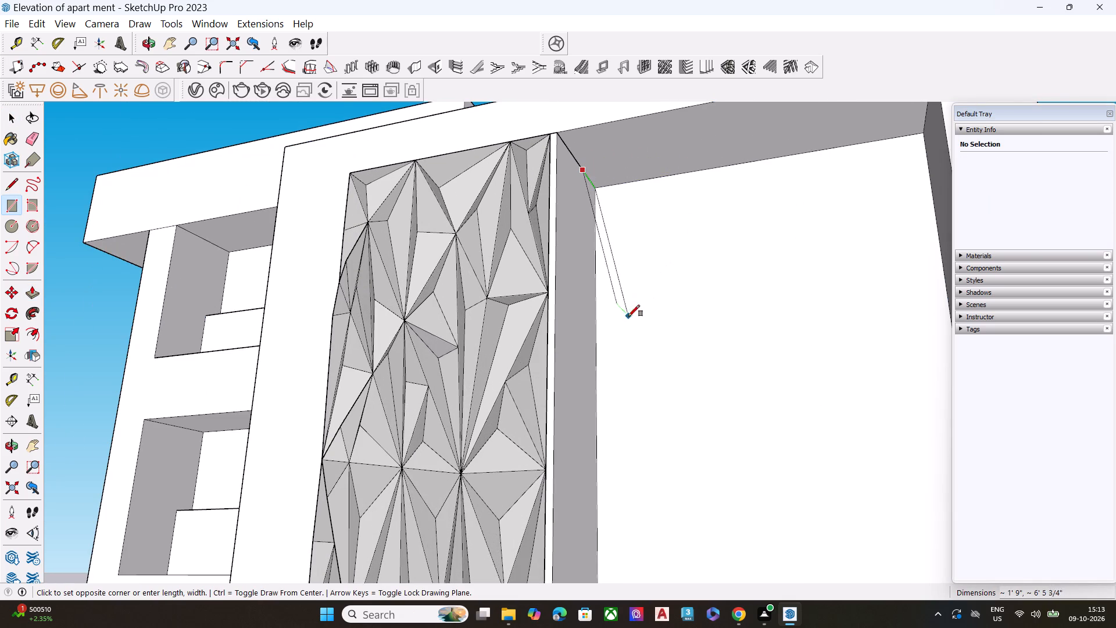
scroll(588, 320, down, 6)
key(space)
Examine the patterned panel, the recess and its surrounding frame from several angles.
scroll(572, 294, down, 5)
middle_drag(603, 310, 665, 384)
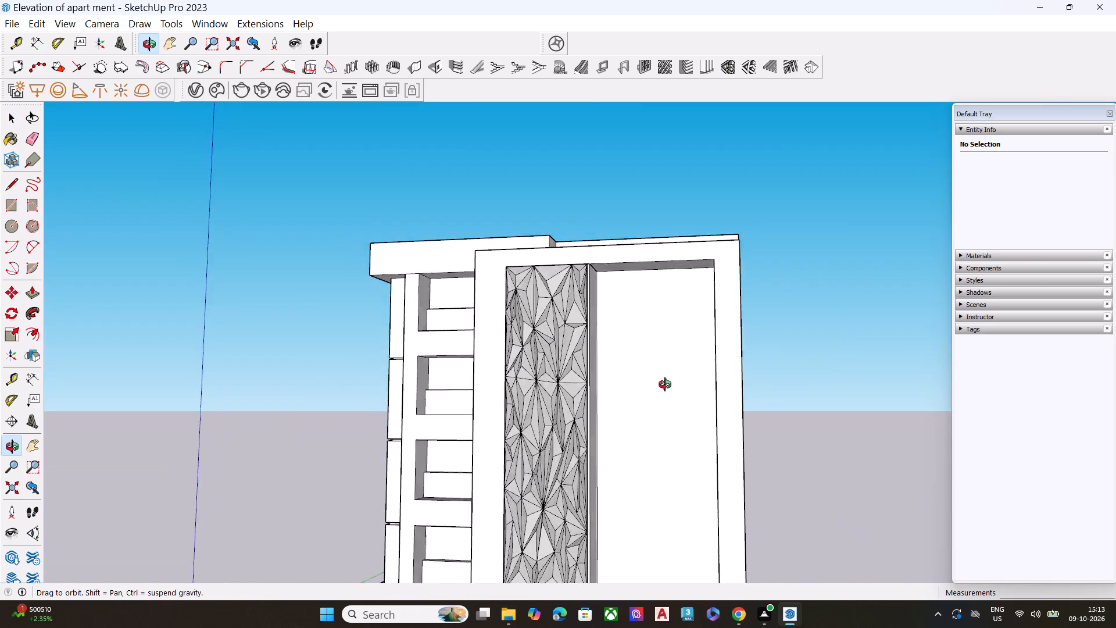
middle_drag(665, 384, 780, 395)
scroll(757, 381, up, 6)
scroll(646, 344, down, 4)
middle_drag(666, 409, 525, 409)
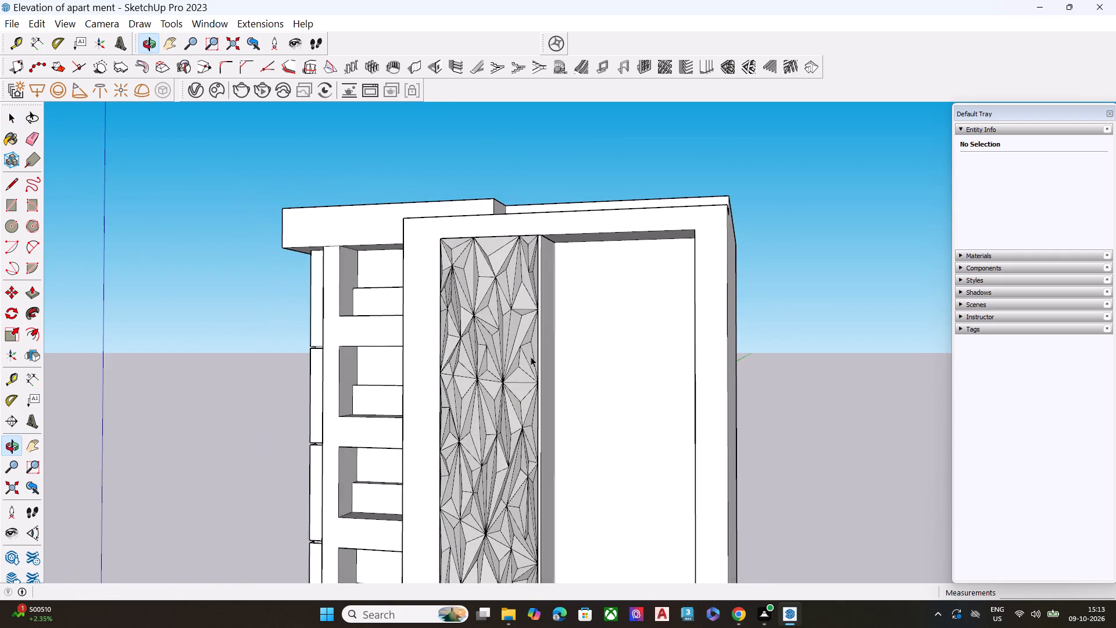
scroll(560, 259, up, 6)
scroll(555, 262, down, 9)
scroll(497, 246, down, 2)
middle_drag(602, 282, 612, 306)
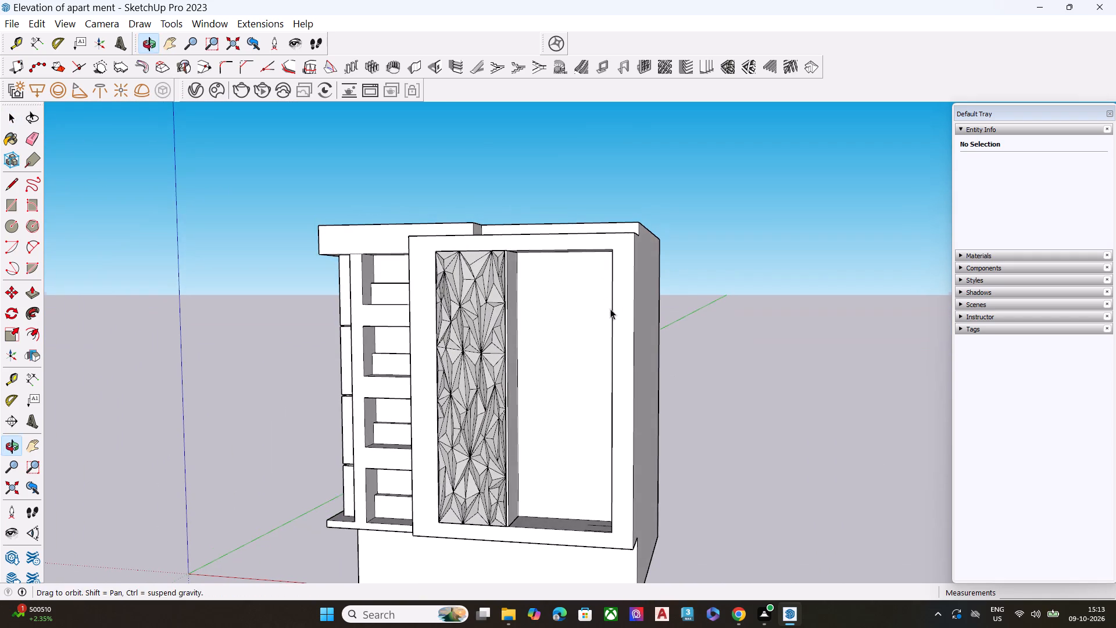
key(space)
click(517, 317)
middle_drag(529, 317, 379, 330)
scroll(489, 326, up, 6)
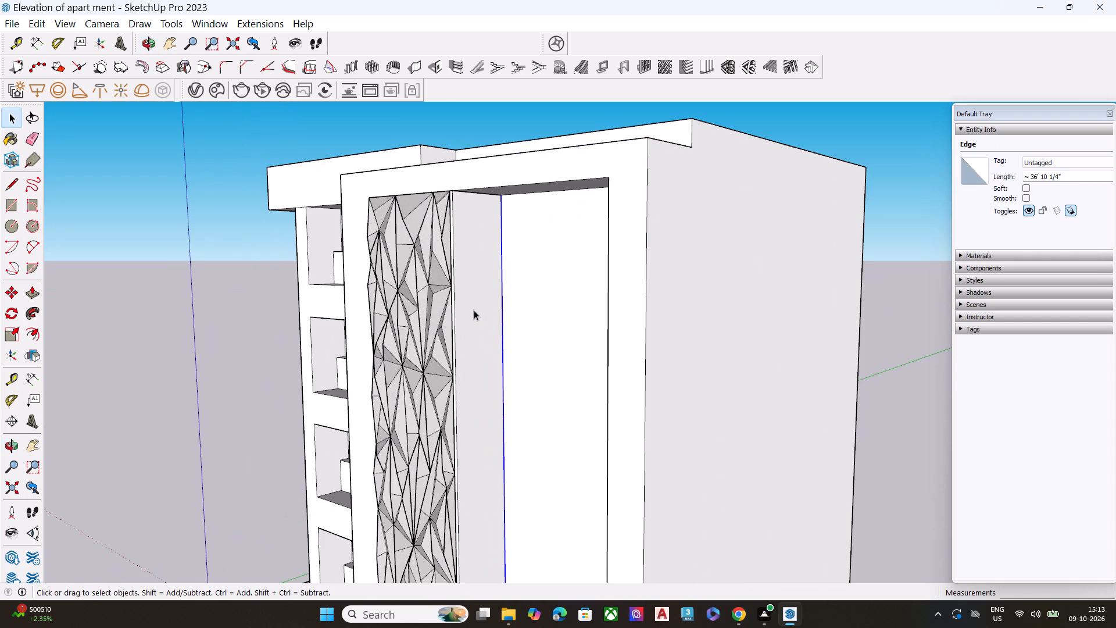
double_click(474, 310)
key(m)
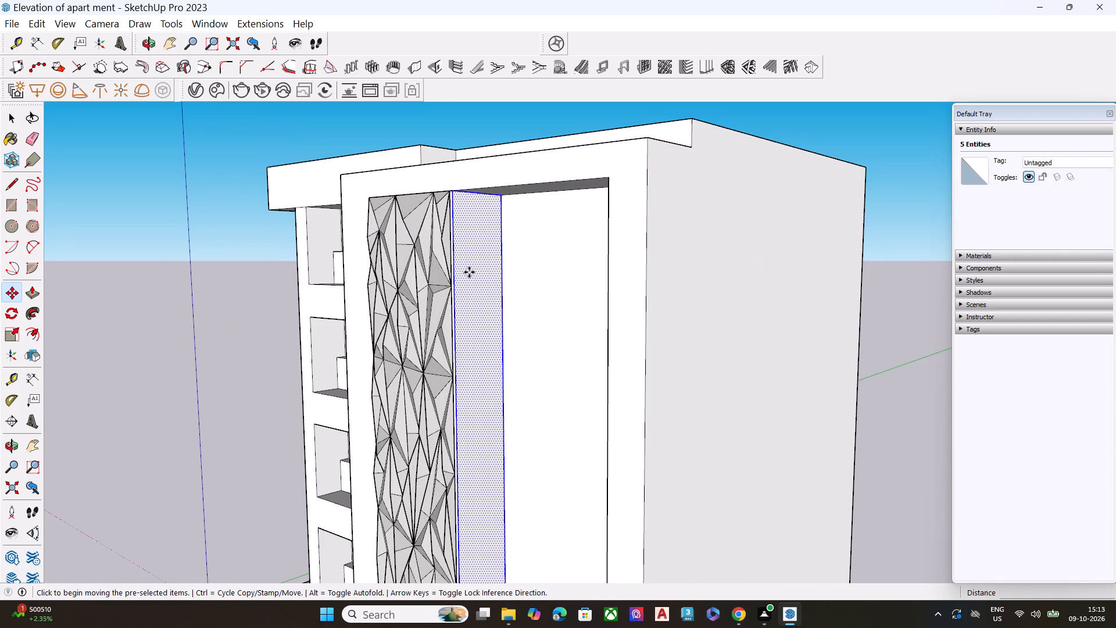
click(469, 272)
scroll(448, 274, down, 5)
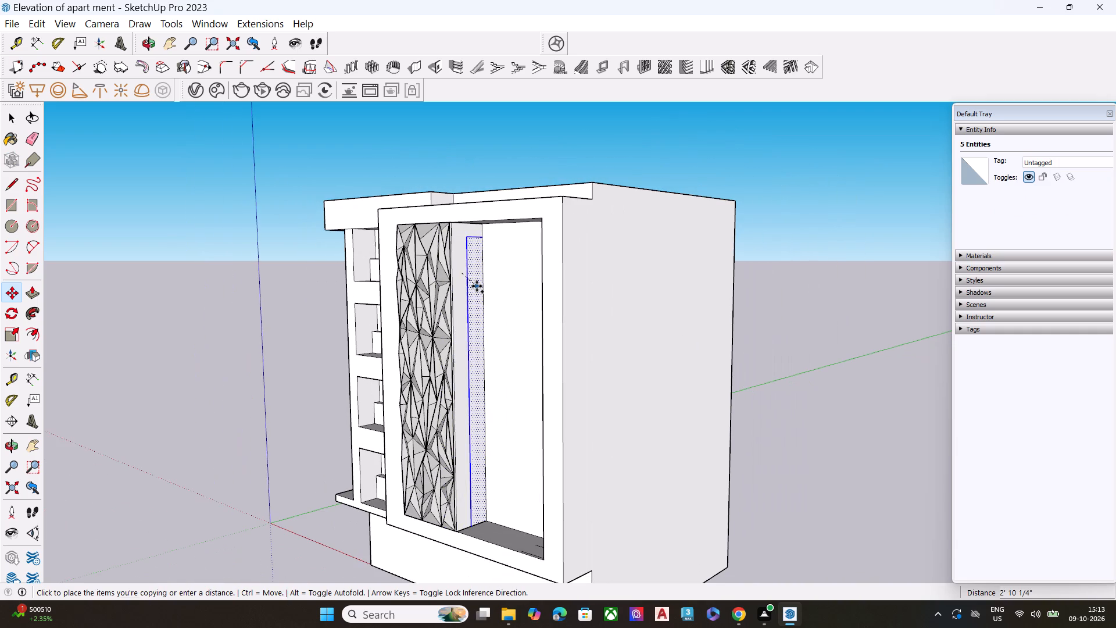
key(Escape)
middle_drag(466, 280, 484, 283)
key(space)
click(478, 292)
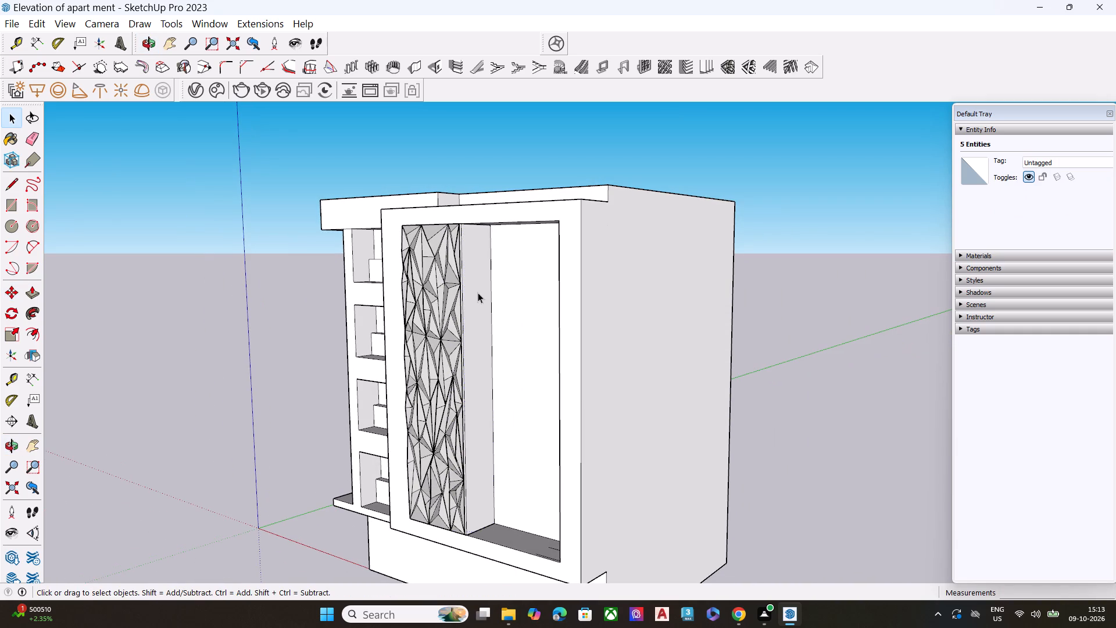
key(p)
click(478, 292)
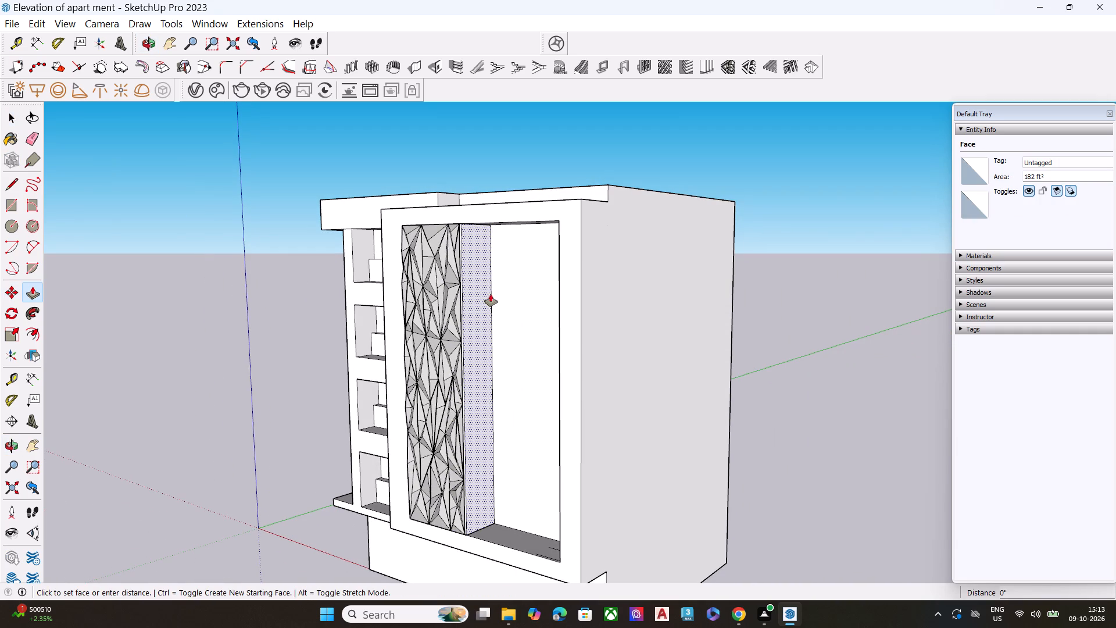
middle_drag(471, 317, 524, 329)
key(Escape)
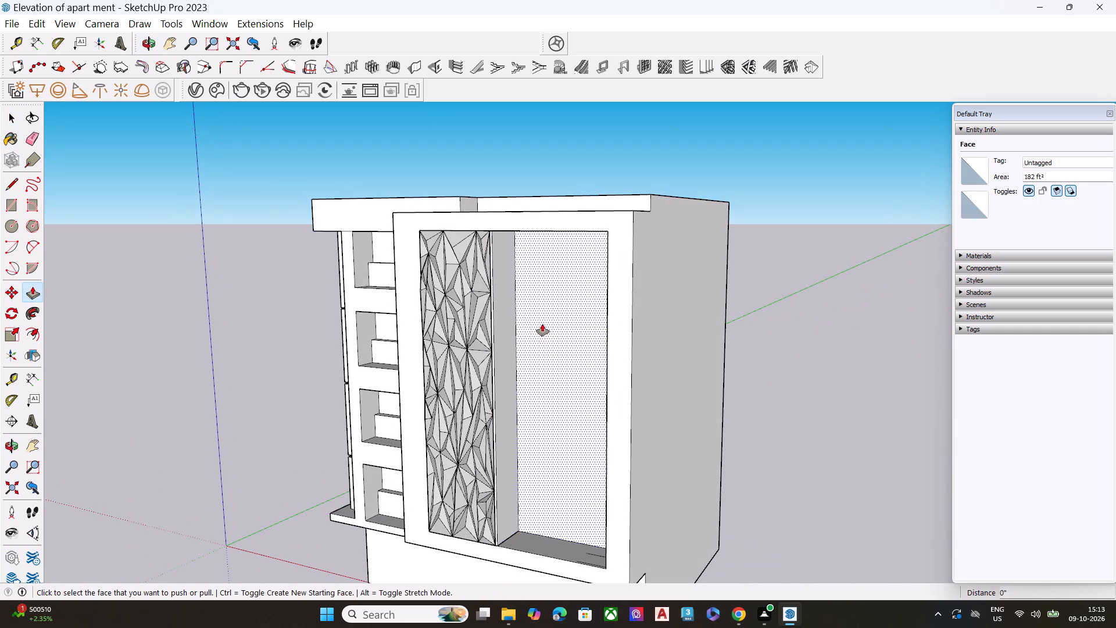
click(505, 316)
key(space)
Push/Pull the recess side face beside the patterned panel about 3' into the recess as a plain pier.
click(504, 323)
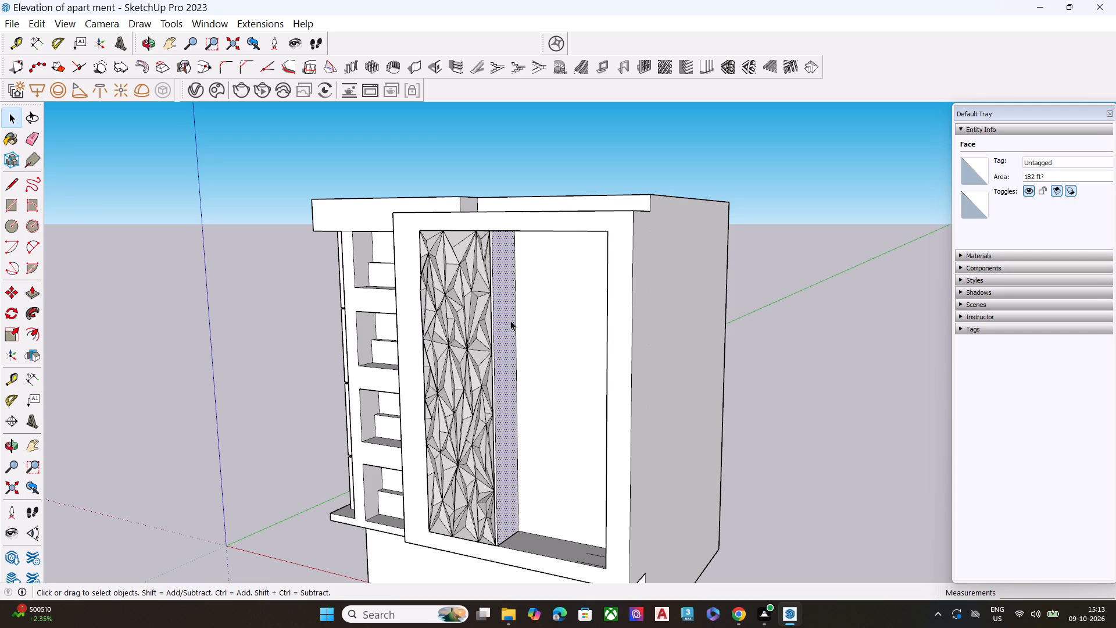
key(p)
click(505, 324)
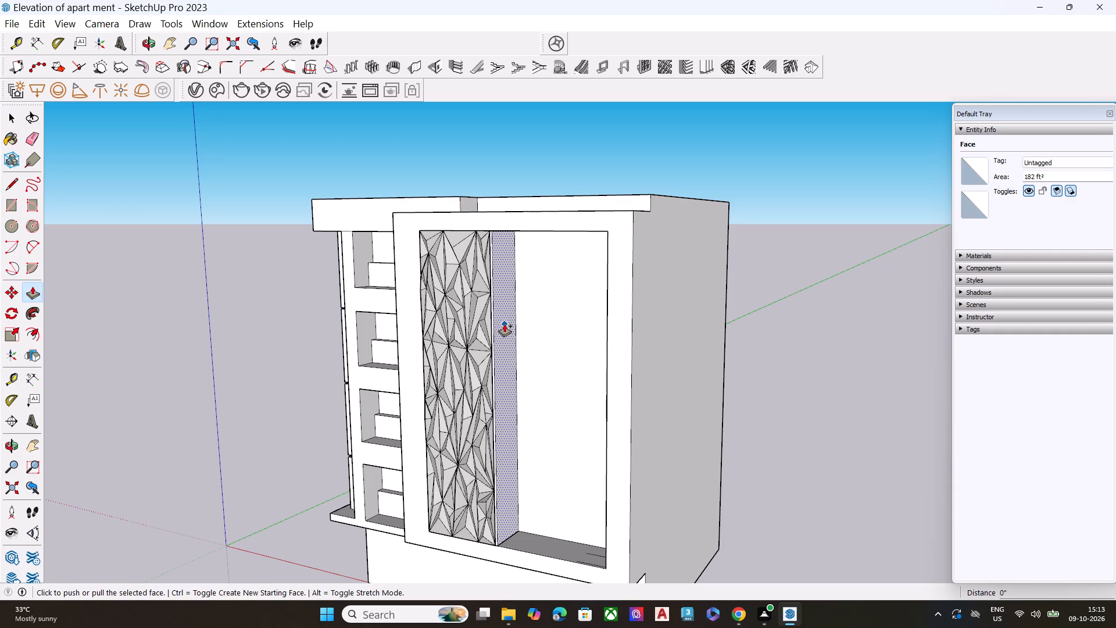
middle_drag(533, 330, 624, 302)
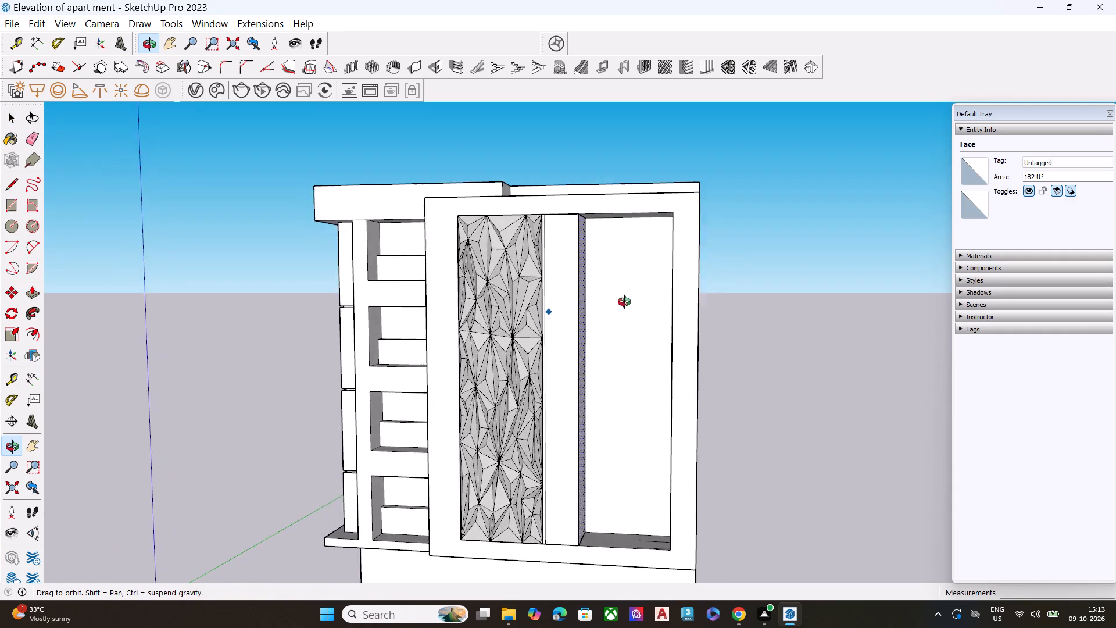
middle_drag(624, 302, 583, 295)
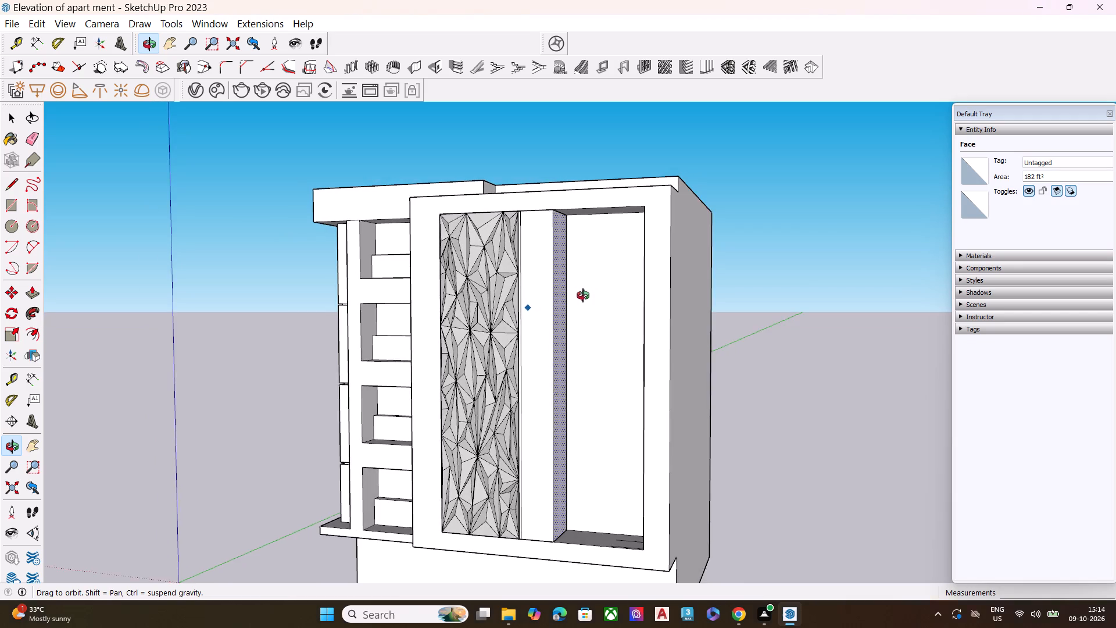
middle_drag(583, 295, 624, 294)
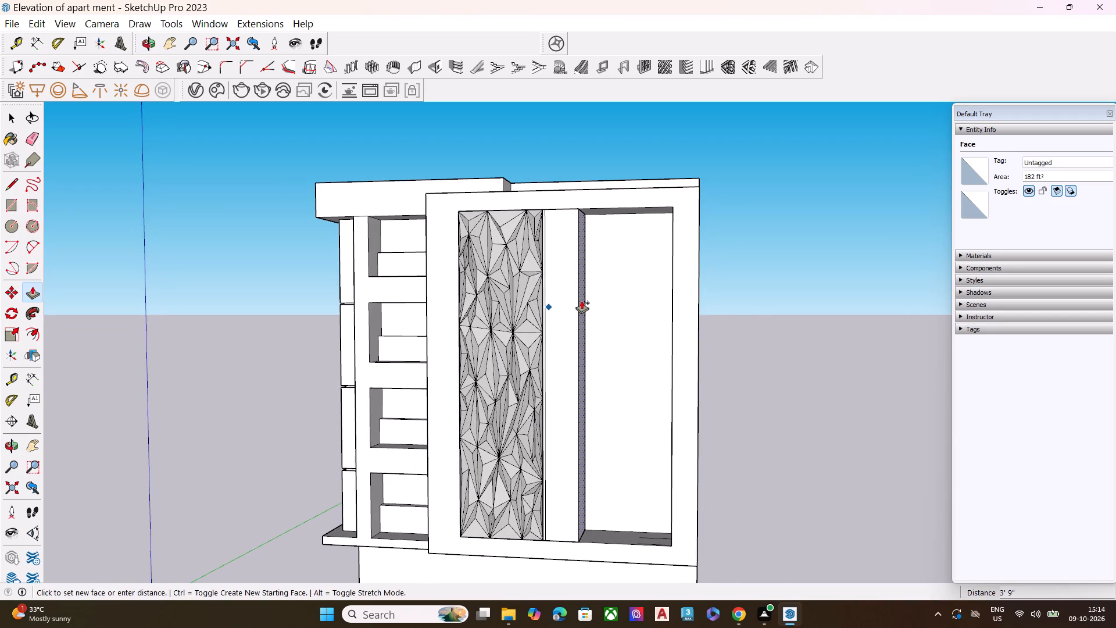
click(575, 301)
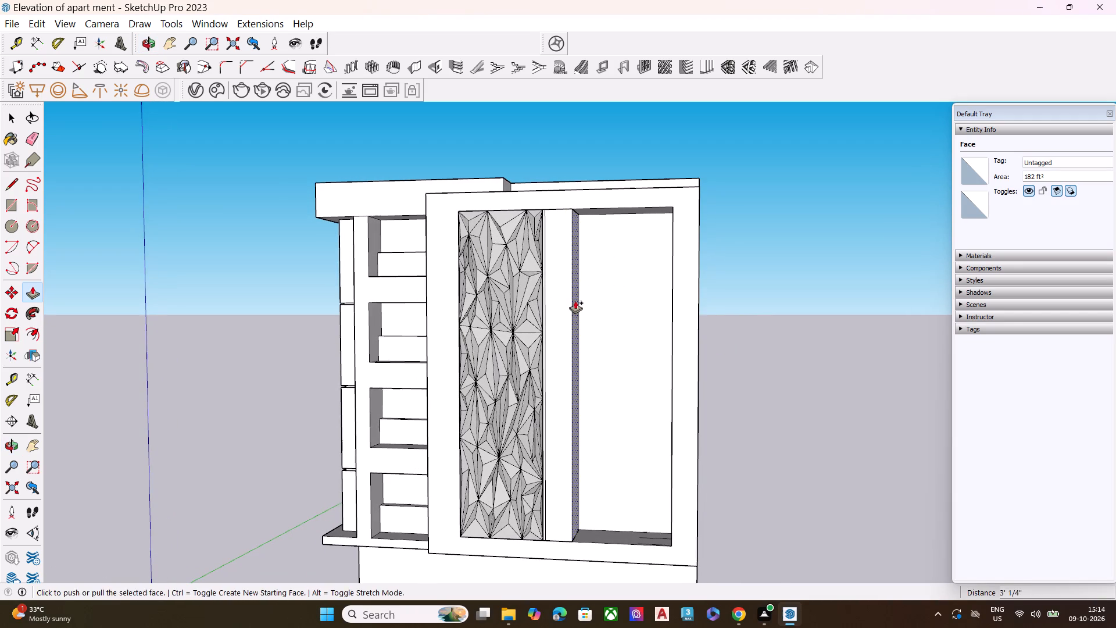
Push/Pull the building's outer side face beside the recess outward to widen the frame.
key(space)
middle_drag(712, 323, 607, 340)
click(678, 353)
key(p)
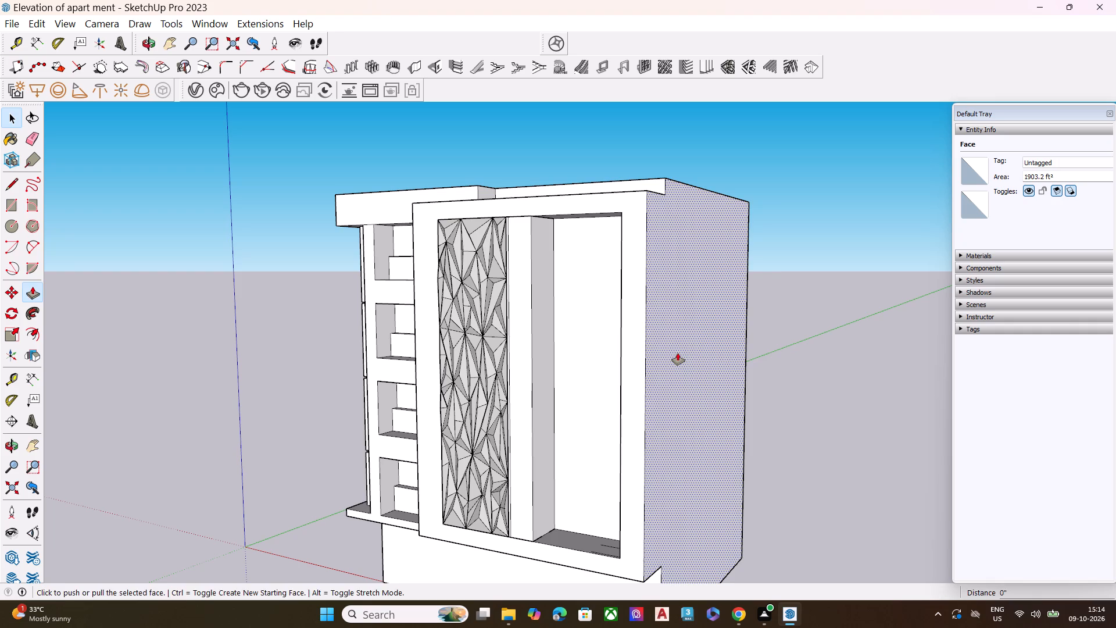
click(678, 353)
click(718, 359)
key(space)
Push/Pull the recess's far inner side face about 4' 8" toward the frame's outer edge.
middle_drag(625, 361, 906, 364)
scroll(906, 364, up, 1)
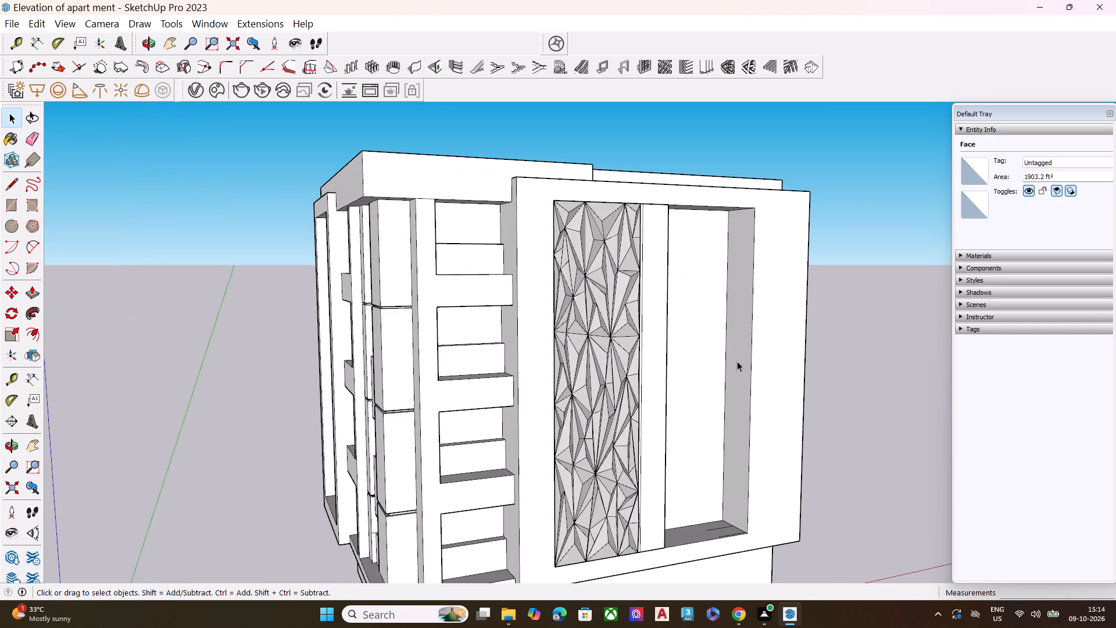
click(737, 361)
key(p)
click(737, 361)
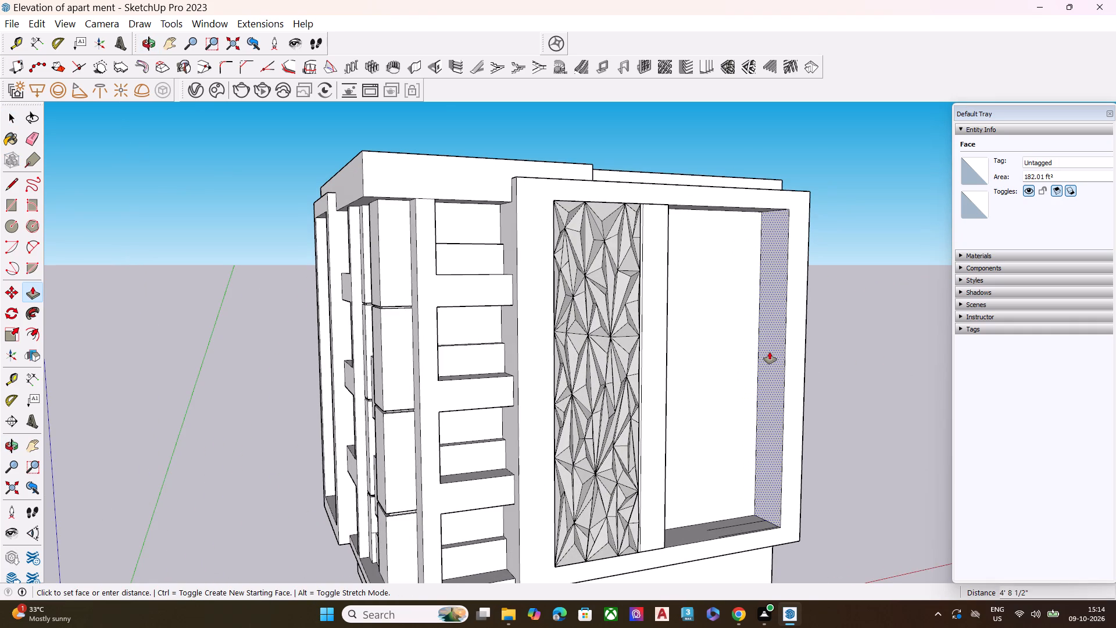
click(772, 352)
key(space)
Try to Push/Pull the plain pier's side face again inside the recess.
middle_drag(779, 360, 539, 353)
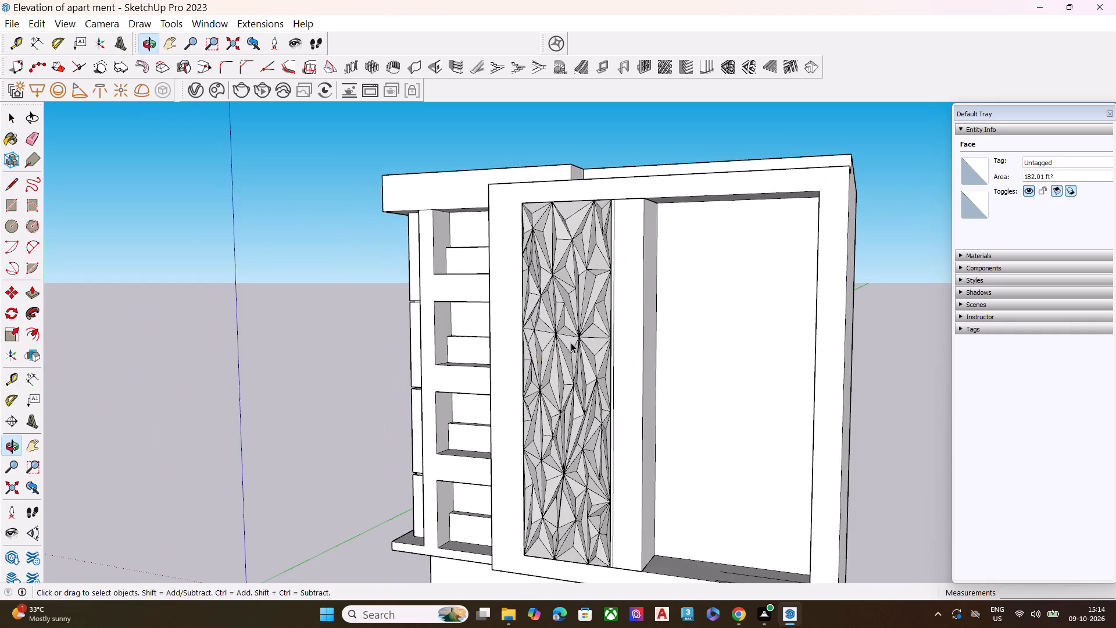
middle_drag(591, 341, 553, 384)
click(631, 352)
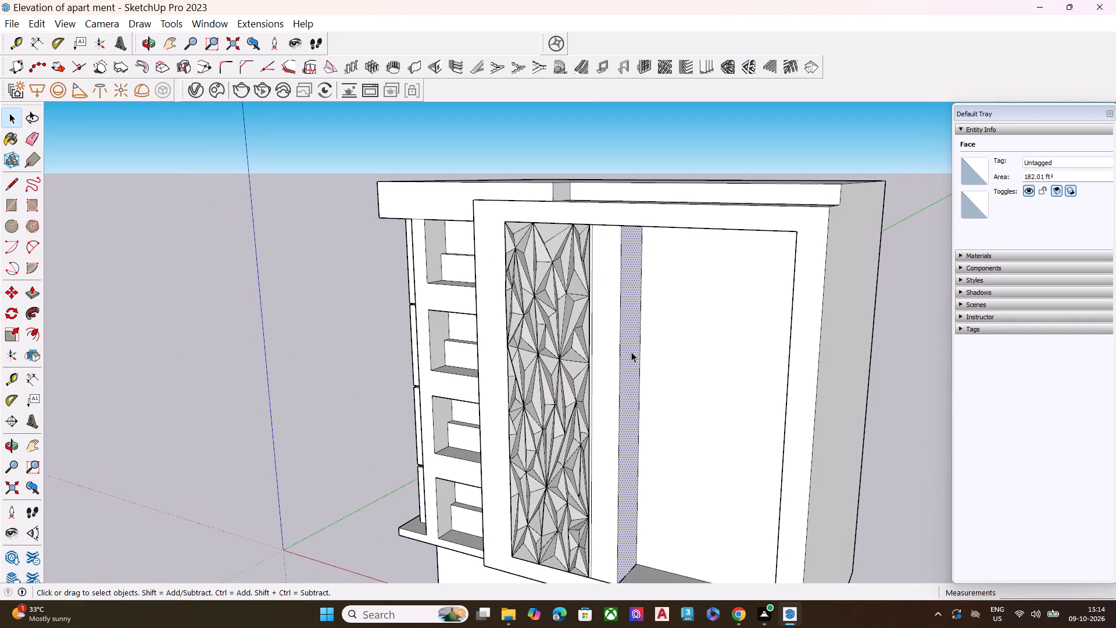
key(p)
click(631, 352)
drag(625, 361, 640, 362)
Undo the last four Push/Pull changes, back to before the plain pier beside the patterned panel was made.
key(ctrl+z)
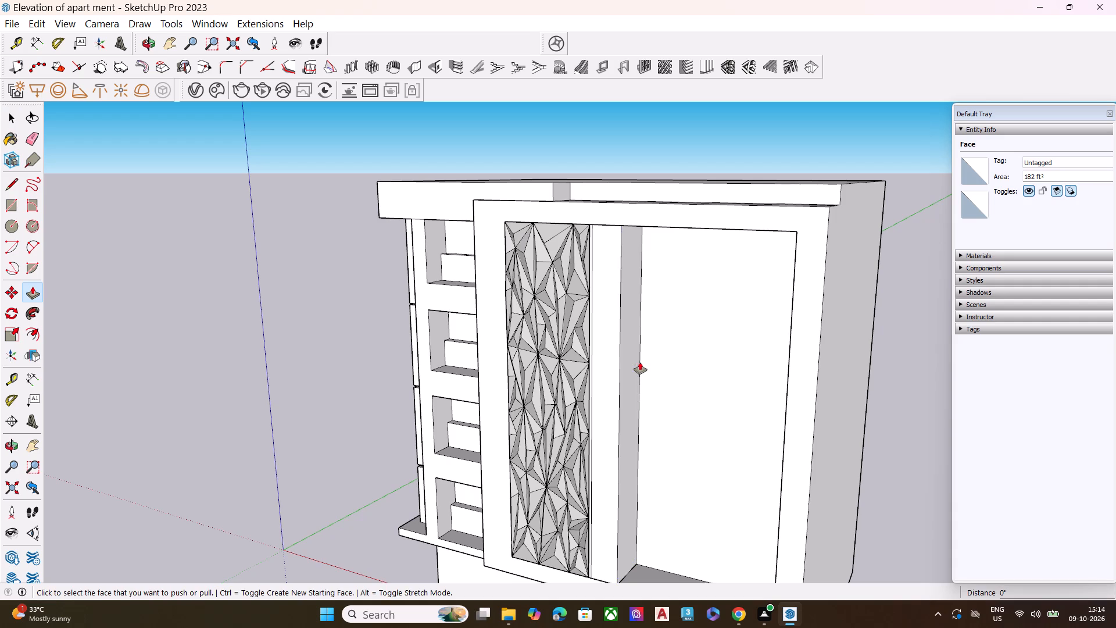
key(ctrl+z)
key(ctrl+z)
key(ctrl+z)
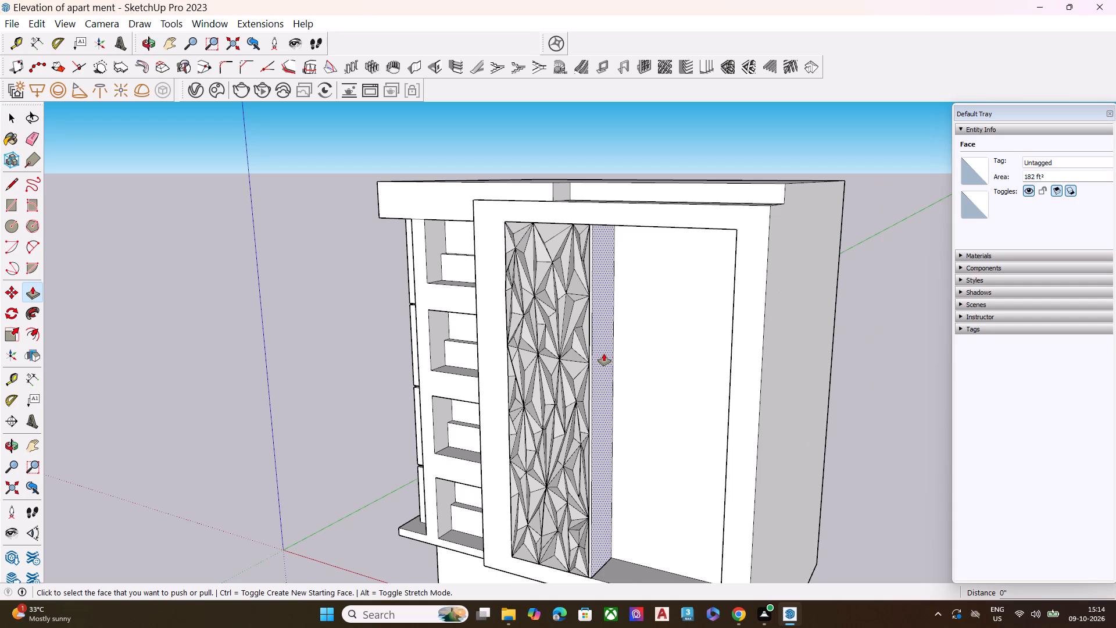
Push/Pull the recess side face beside the patterned panel about 3' 11" into the recess, forming a plain pier.
click(604, 354)
middle_drag(641, 374, 715, 362)
scroll(715, 362, up, 1)
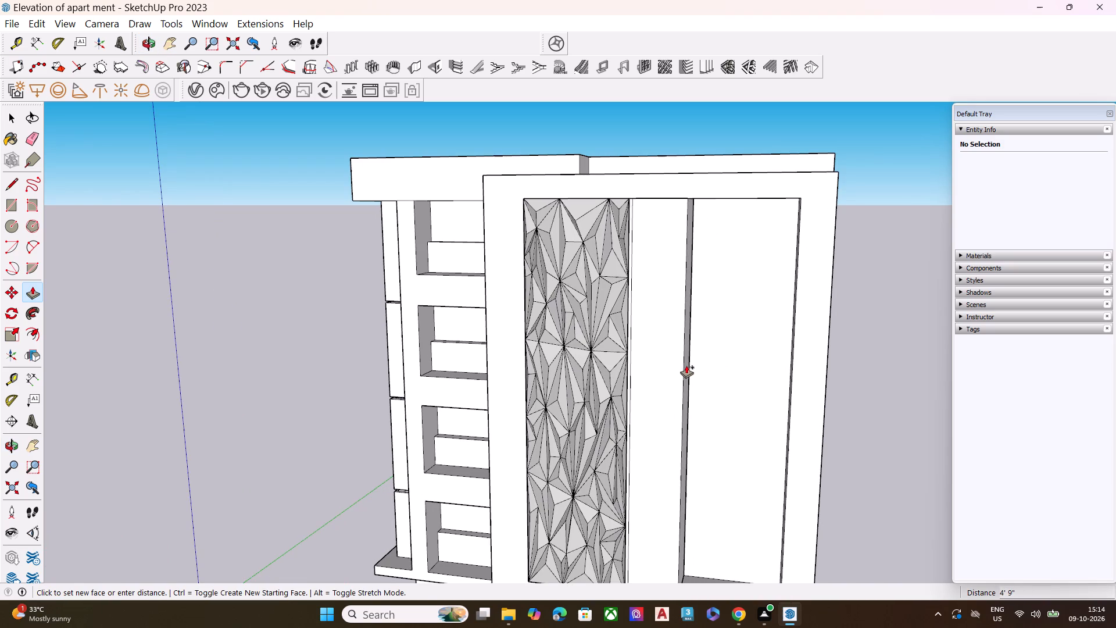
middle_drag(686, 366, 735, 329)
click(699, 341)
key(space)
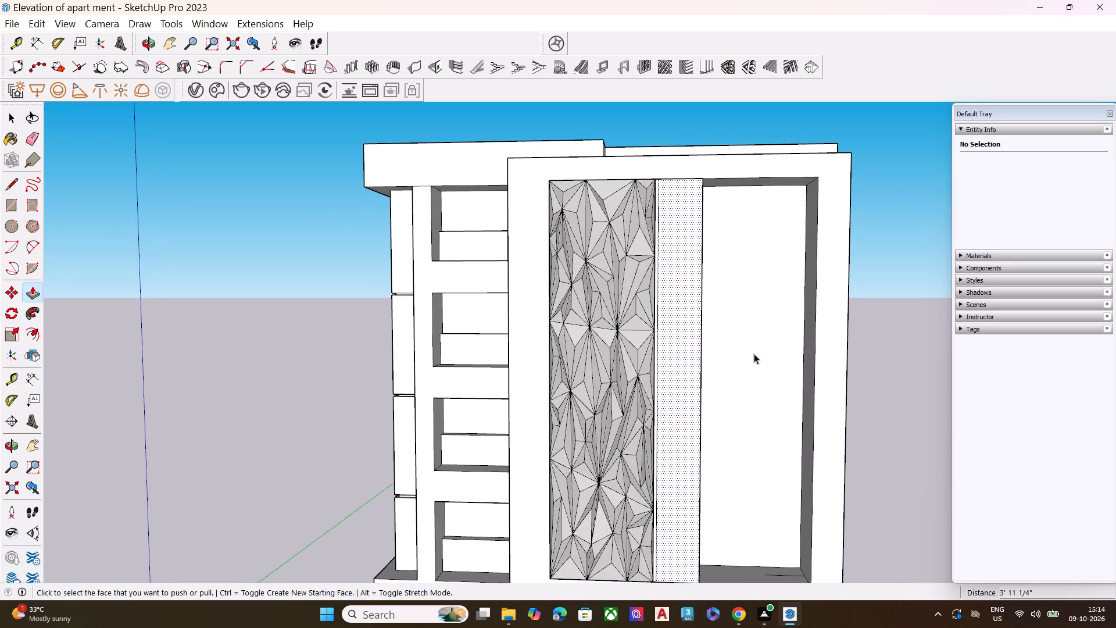
Push/Pull the building's outer side face beside the recess outward to widen the frame.
middle_drag(789, 350, 562, 369)
scroll(566, 369, up, 1)
click(756, 361)
key(p)
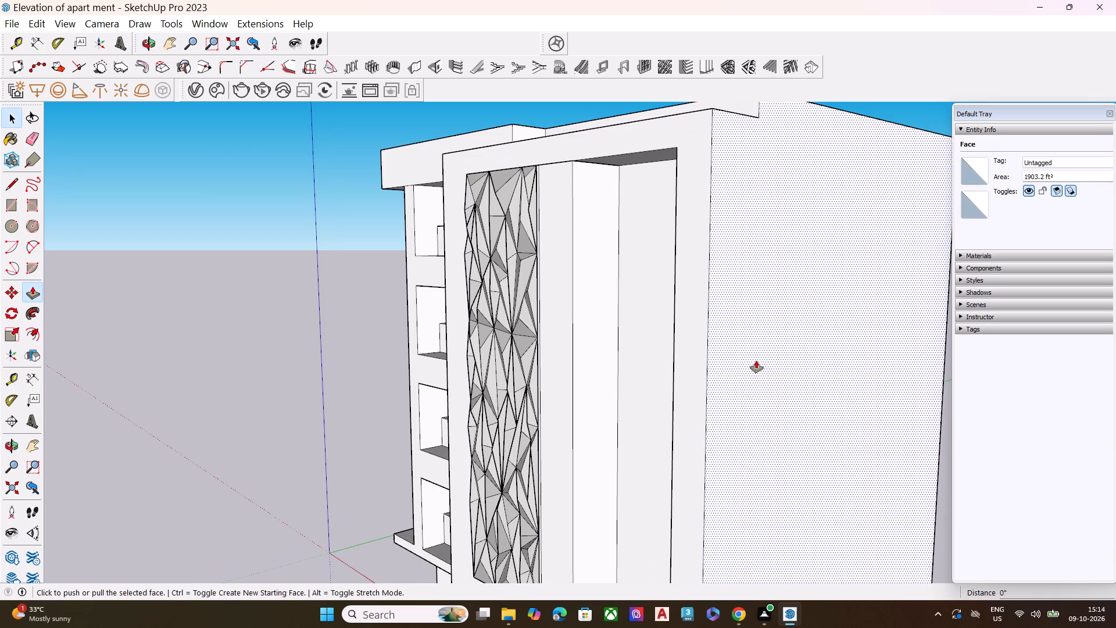
click(756, 361)
click(801, 371)
key(space)
middle_drag(718, 373, 1001, 404)
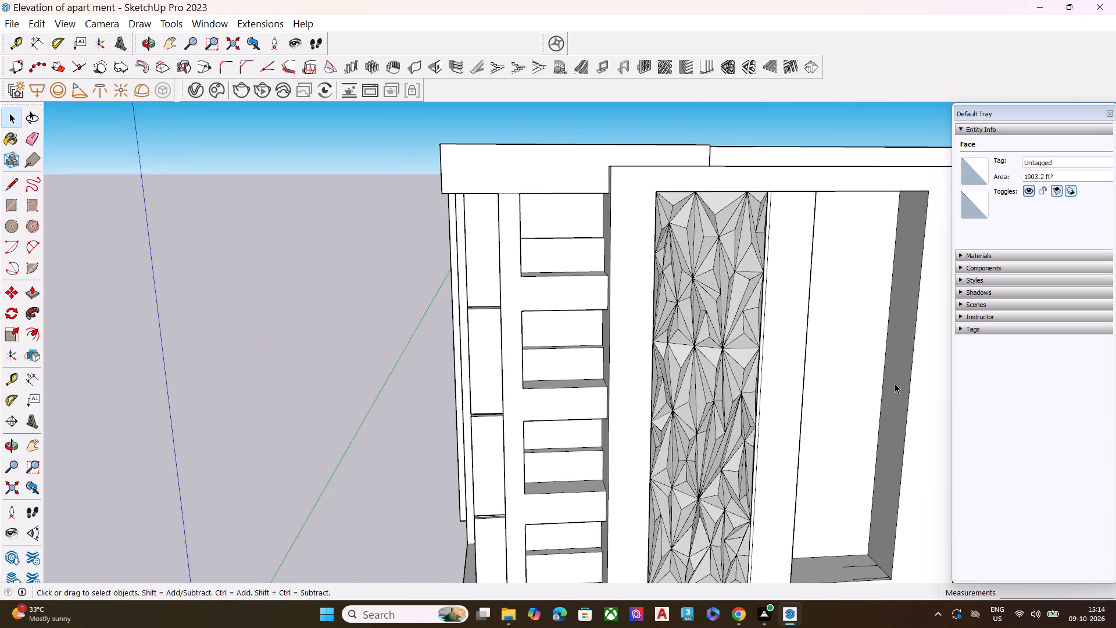
scroll(727, 348, down, 9)
middle_drag(811, 381, 857, 383)
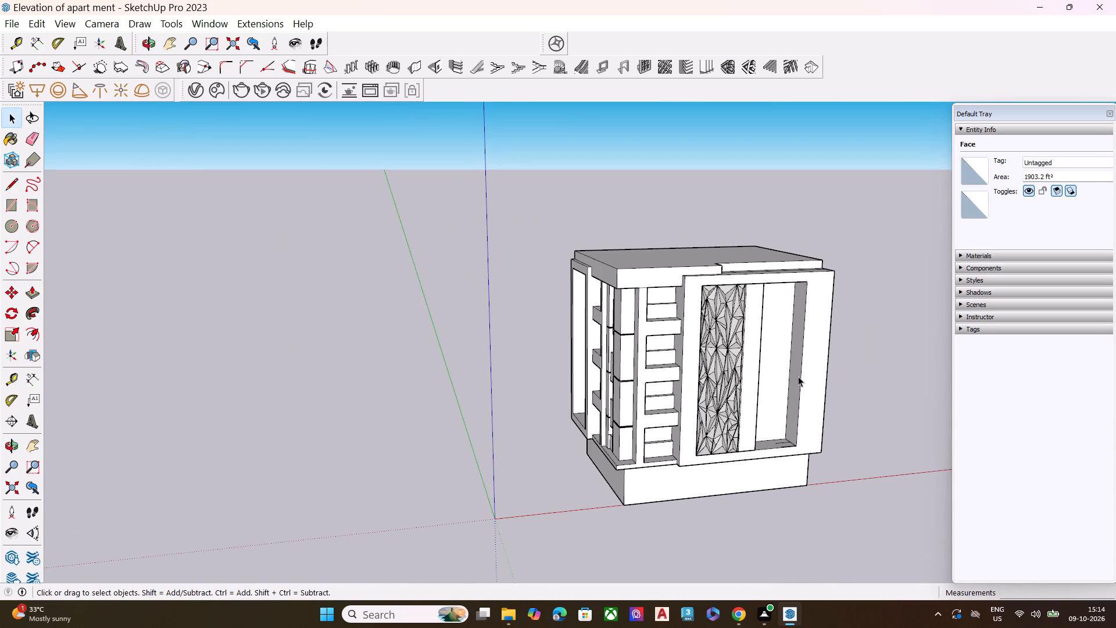
Push/Pull the recess's inner side face opposite the plain pier outward to widen the recess.
click(796, 377)
key(p)
click(796, 377)
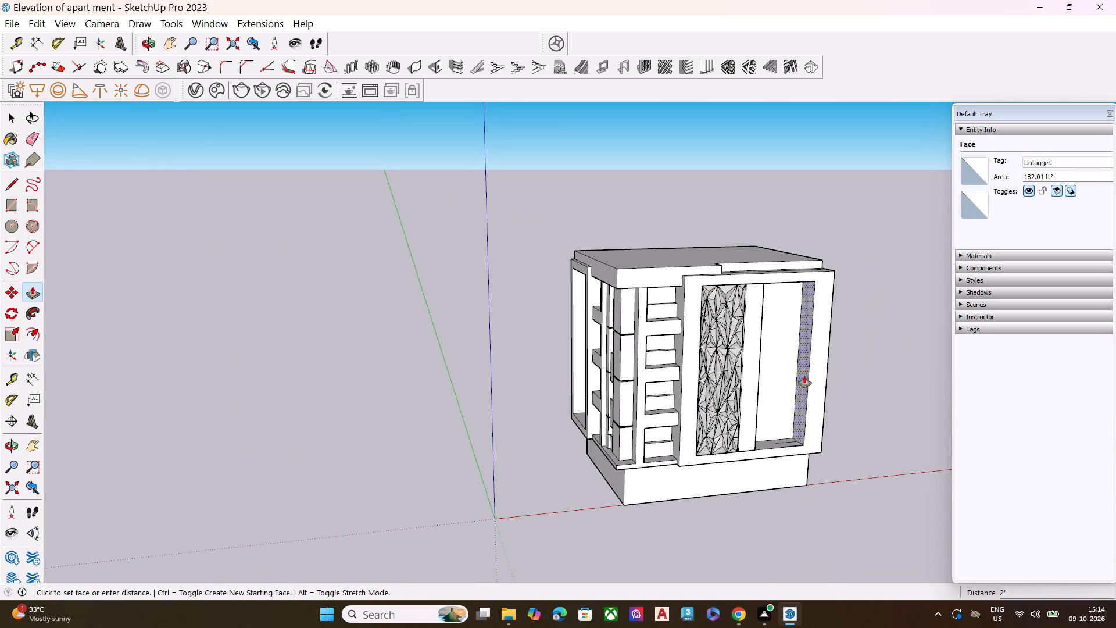
click(811, 372)
key(space)
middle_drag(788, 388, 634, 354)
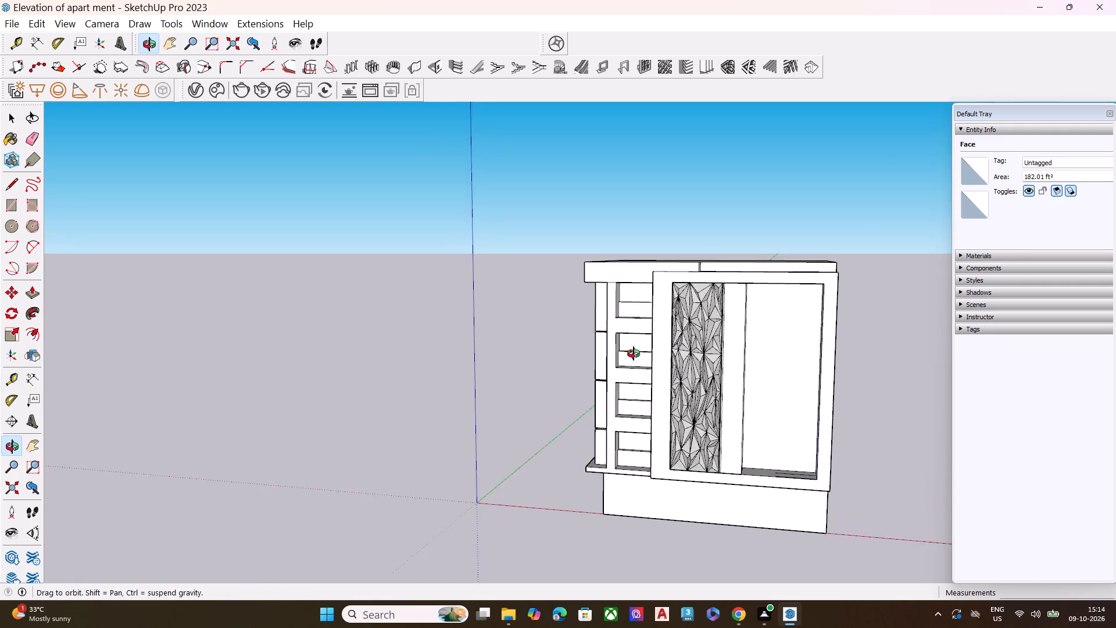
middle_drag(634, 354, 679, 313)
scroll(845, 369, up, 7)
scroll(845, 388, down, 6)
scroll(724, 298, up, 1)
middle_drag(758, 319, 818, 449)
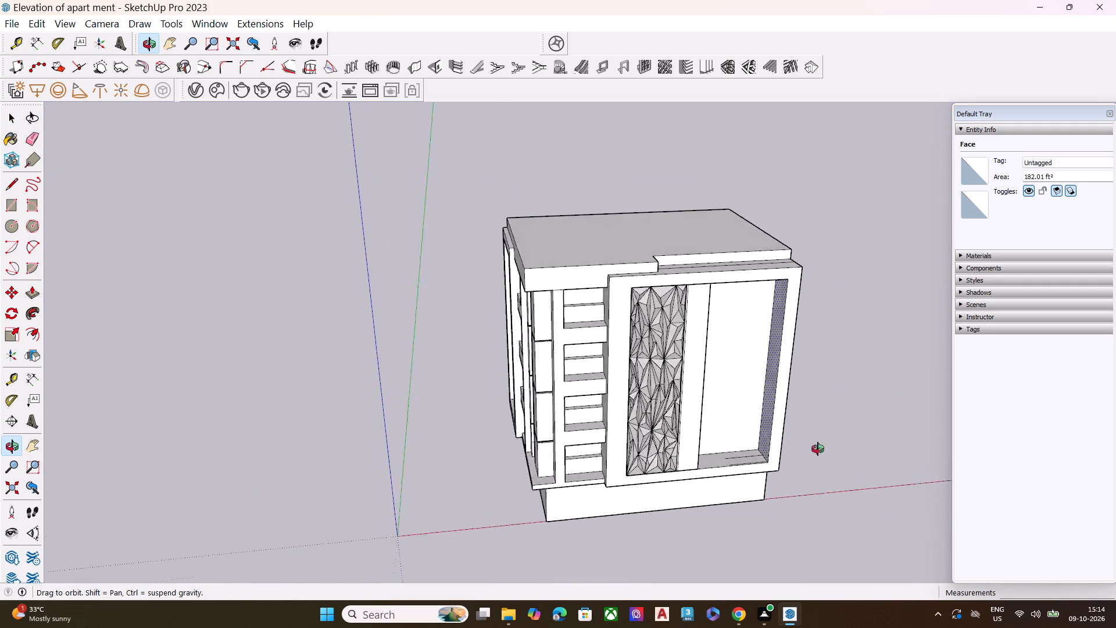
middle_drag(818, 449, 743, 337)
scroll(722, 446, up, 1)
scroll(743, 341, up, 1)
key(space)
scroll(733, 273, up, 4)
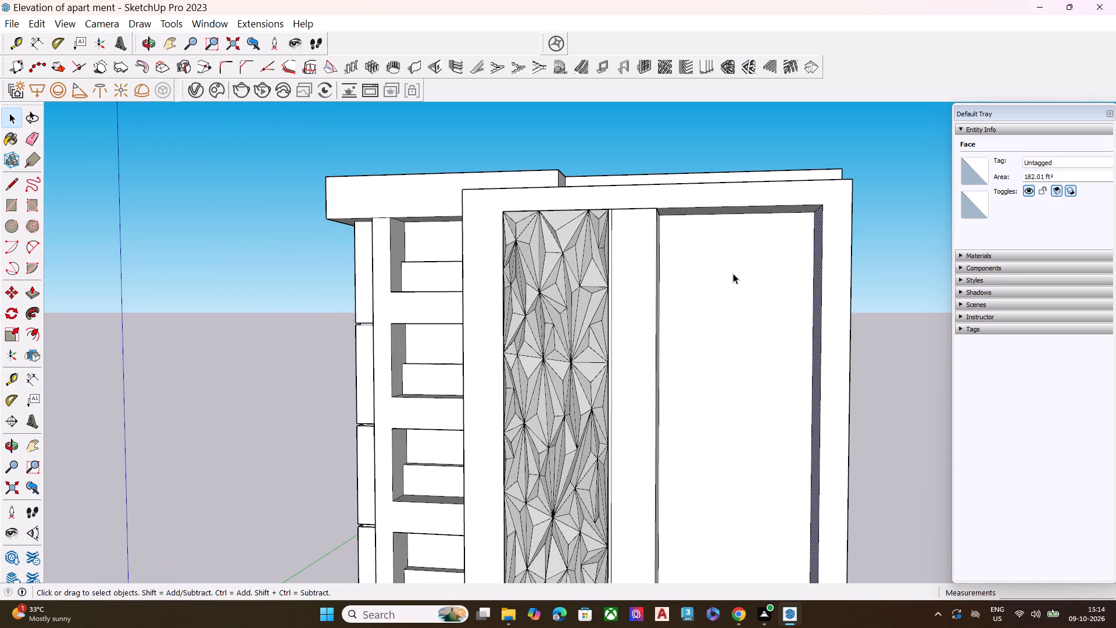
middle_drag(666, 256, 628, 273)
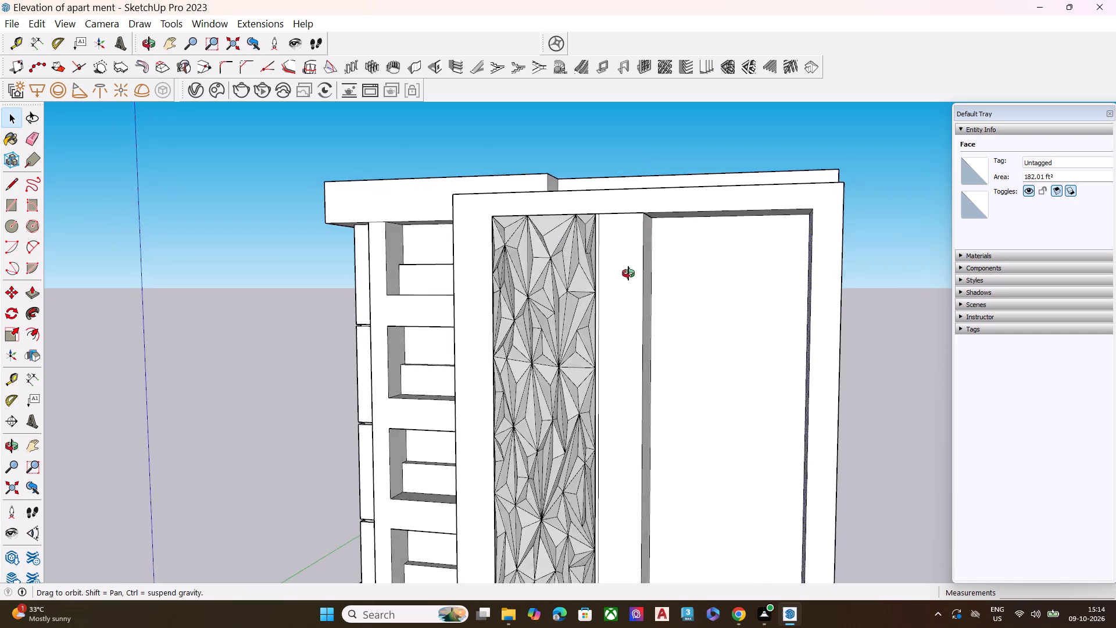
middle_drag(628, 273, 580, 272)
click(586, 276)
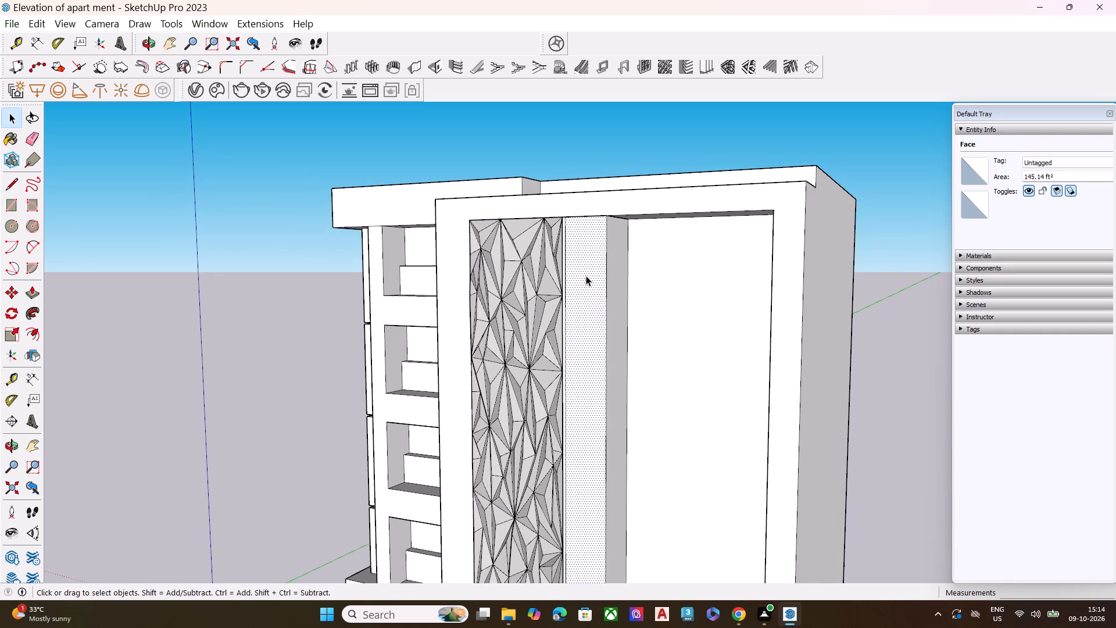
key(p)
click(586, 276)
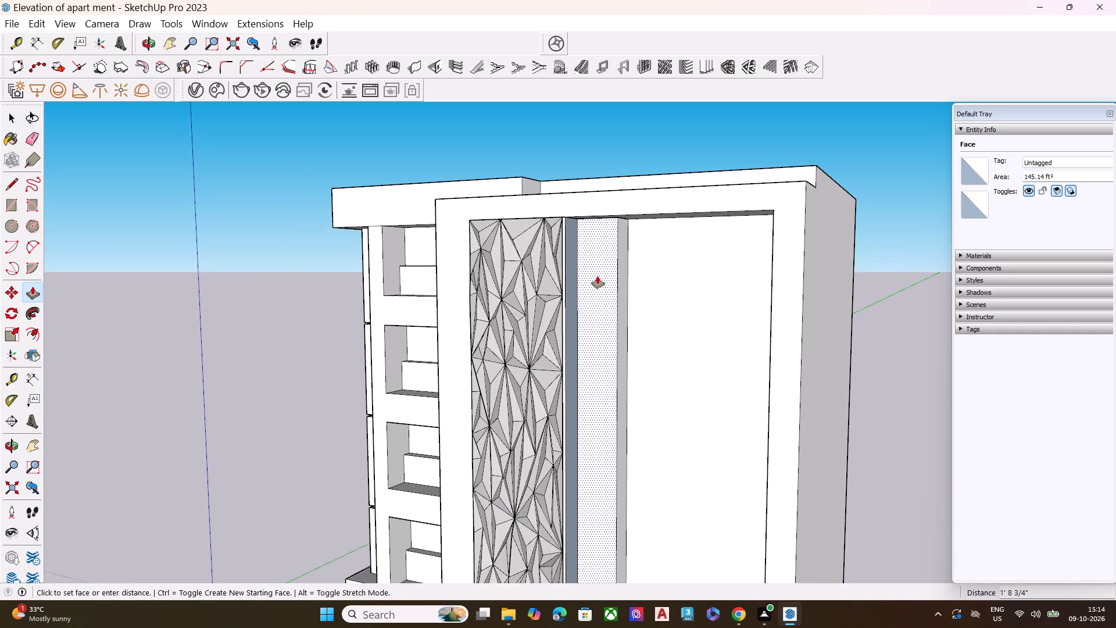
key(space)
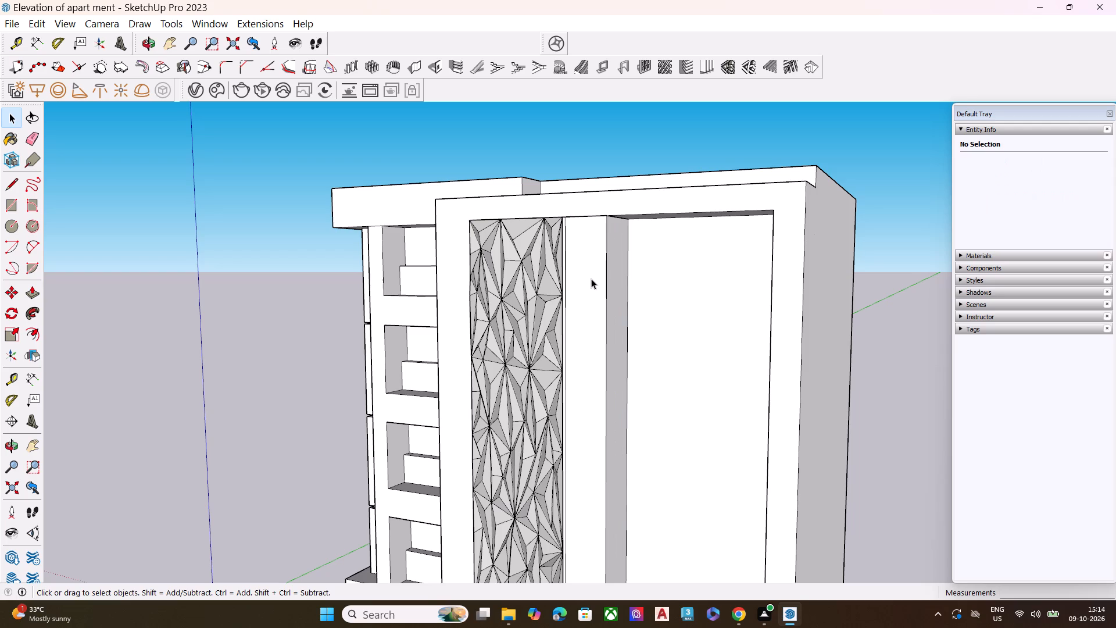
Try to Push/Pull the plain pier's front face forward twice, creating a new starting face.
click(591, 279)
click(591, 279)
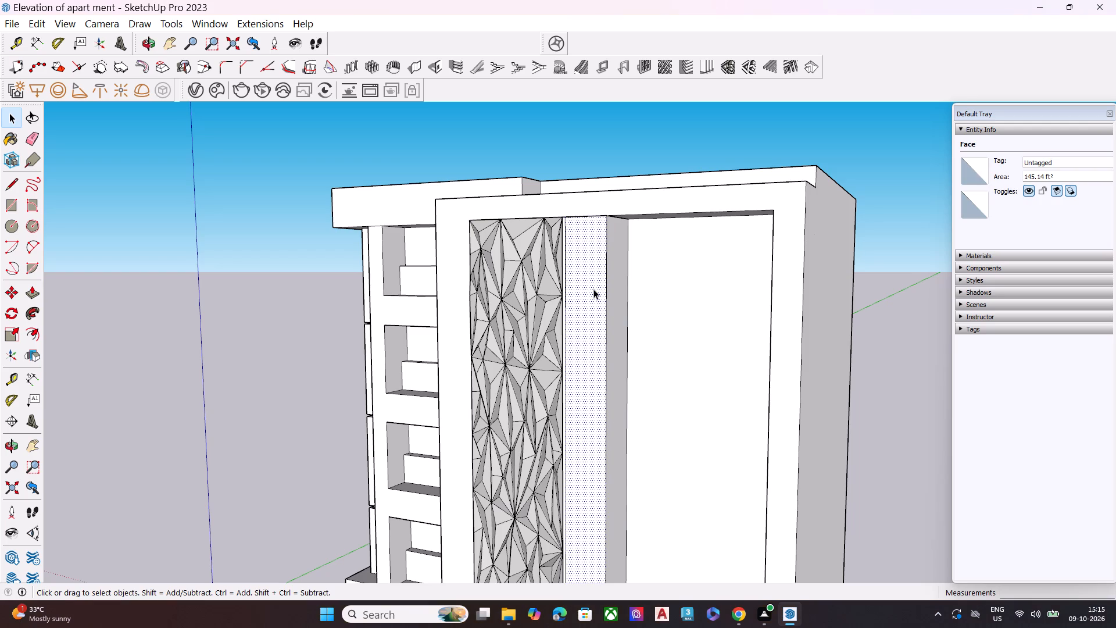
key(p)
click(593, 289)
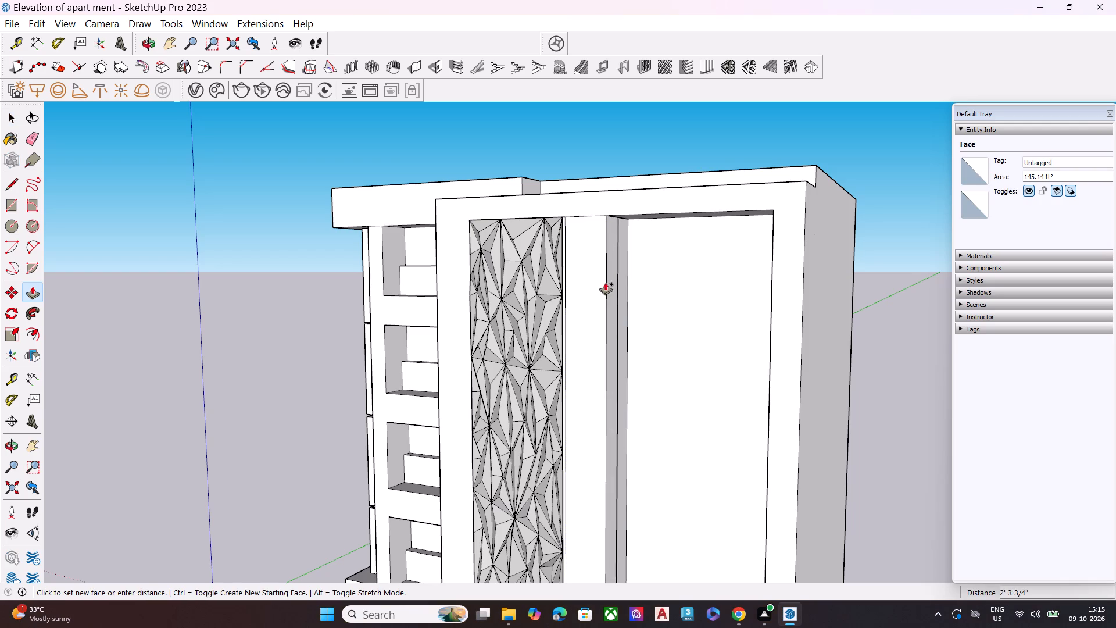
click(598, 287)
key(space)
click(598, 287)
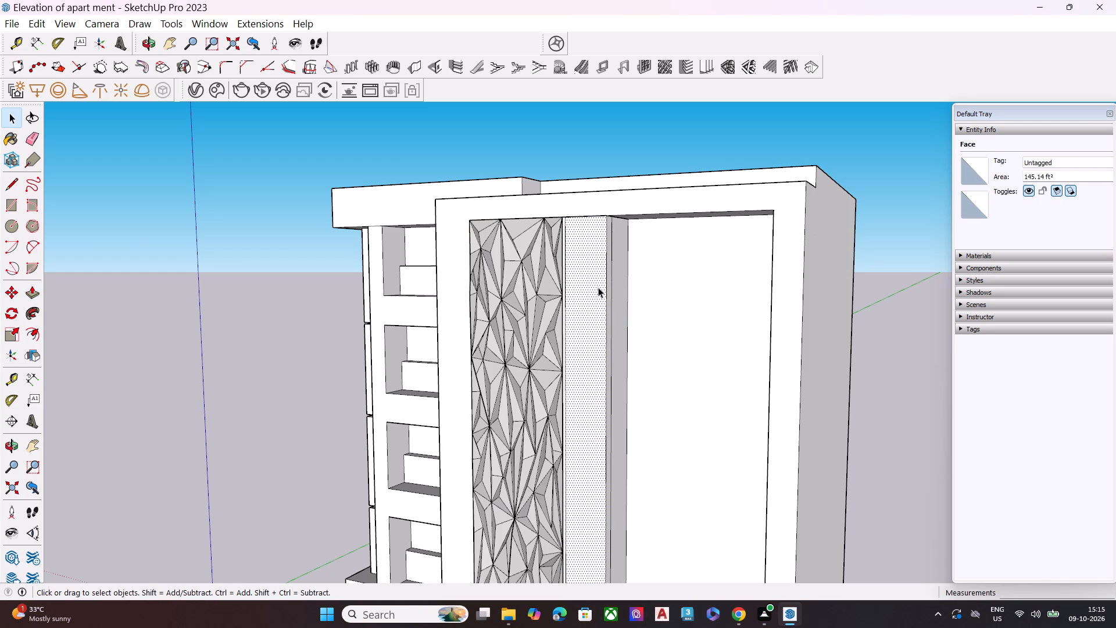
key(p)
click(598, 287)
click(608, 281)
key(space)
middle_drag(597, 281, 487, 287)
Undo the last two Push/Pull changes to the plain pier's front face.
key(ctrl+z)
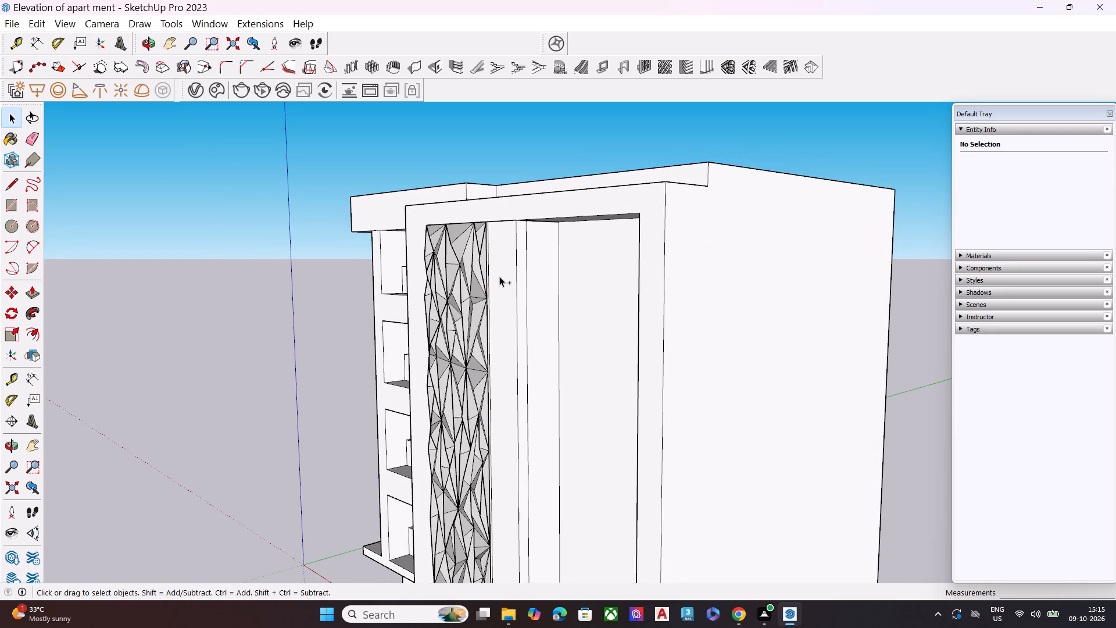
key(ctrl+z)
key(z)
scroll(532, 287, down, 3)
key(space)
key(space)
Draw a rectangle about 14' by 9' 4" across the top of the recess's back wall, starting at its upper corner beside the pier.
middle_drag(523, 310, 791, 321)
scroll(792, 321, up, 1)
scroll(557, 288, down, 8)
middle_drag(677, 374, 696, 369)
scroll(696, 369, up, 4)
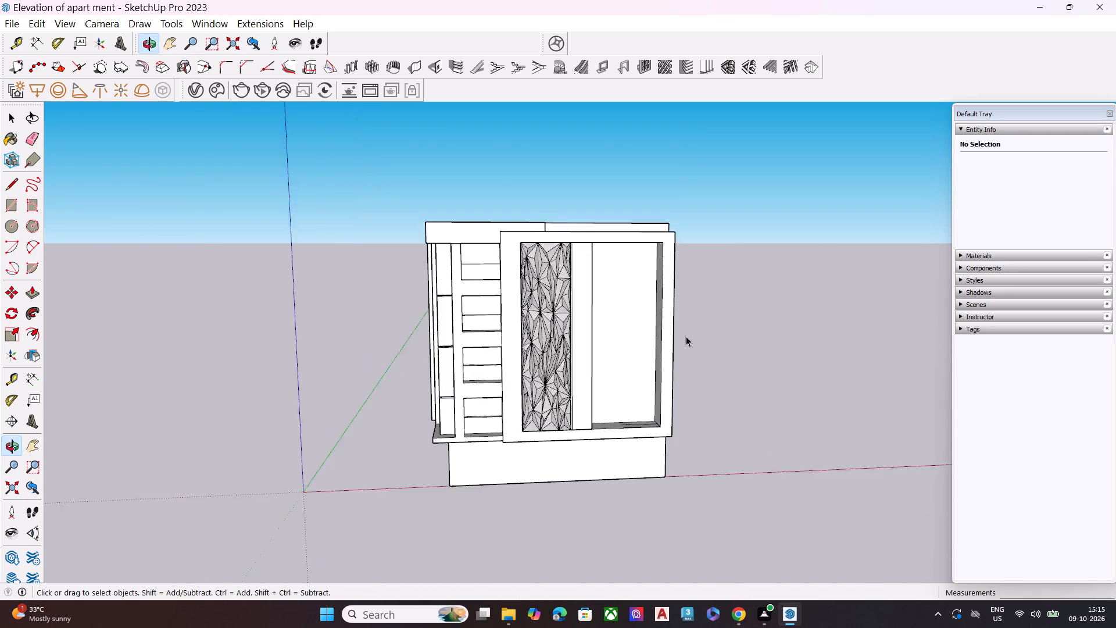
scroll(686, 336, up, 4)
middle_drag(579, 306, 661, 309)
middle_drag(642, 398, 583, 348)
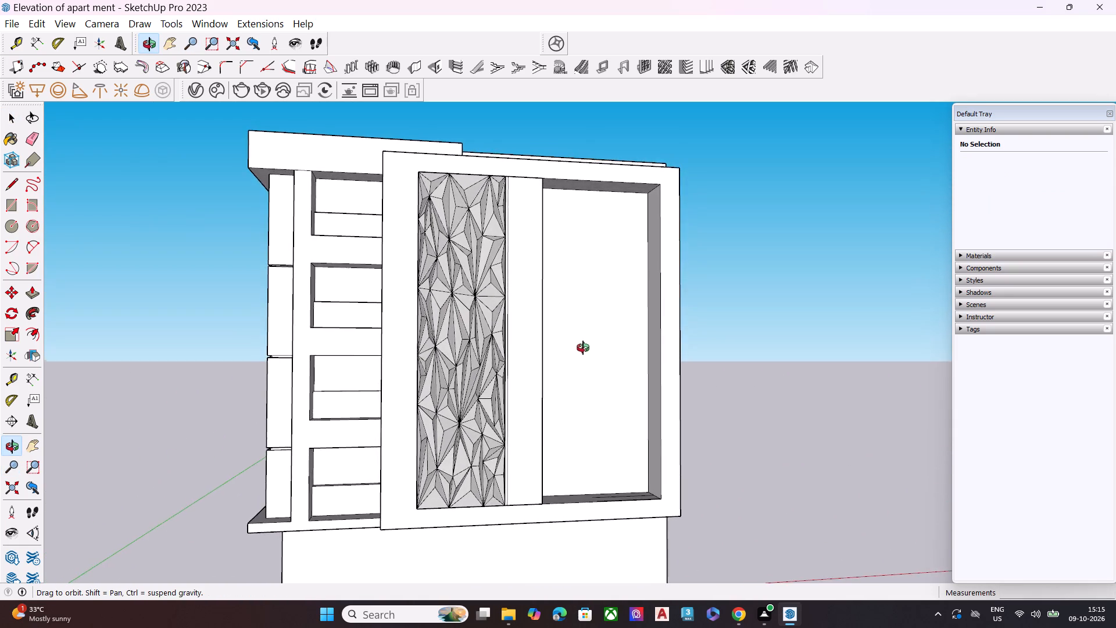
middle_drag(583, 348, 534, 386)
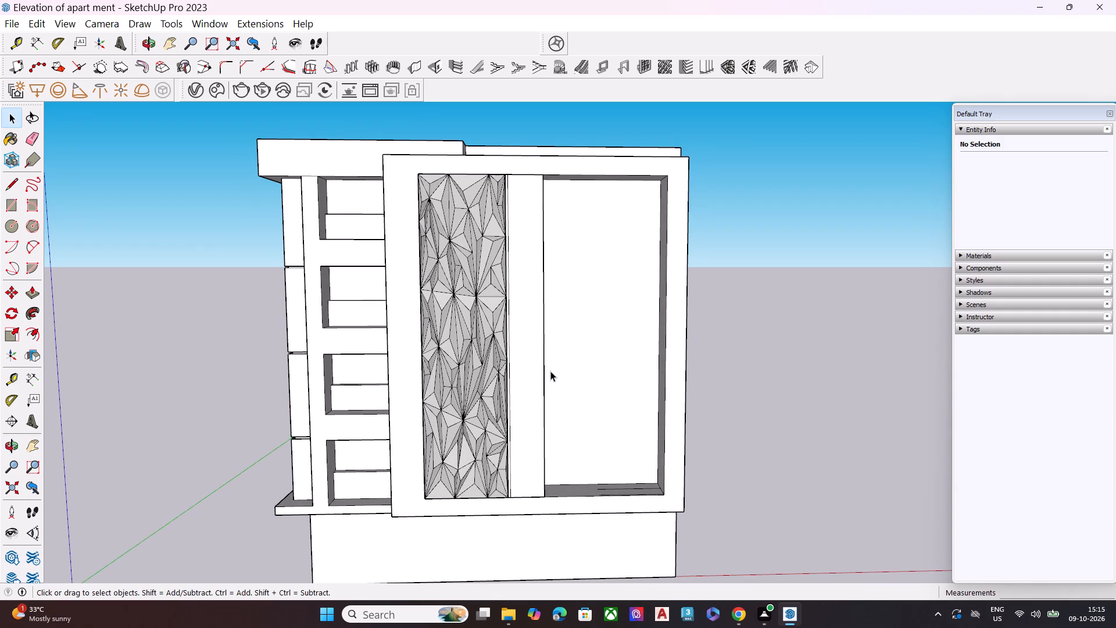
scroll(578, 309, up, 4)
scroll(467, 304, down, 2)
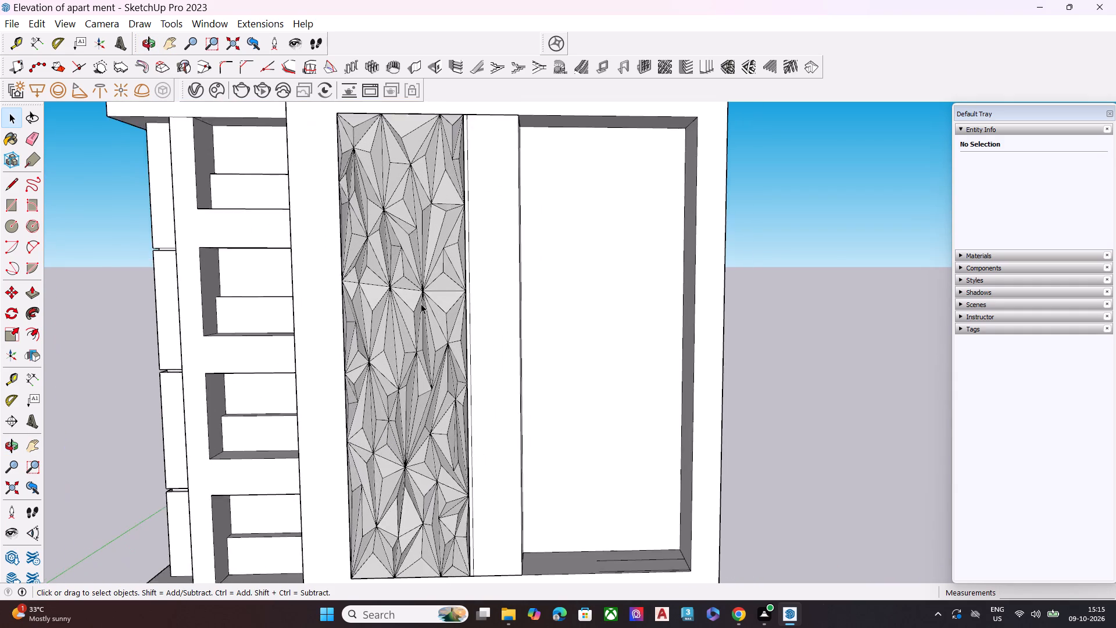
scroll(421, 304, down, 1)
middle_drag(575, 334, 498, 331)
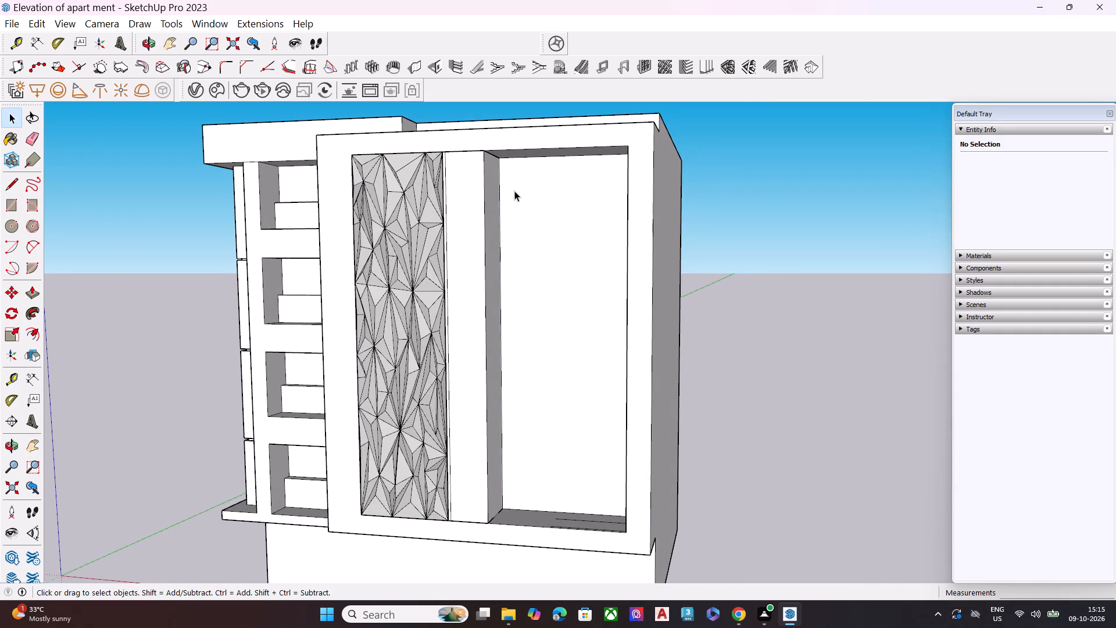
key(r)
click(499, 156)
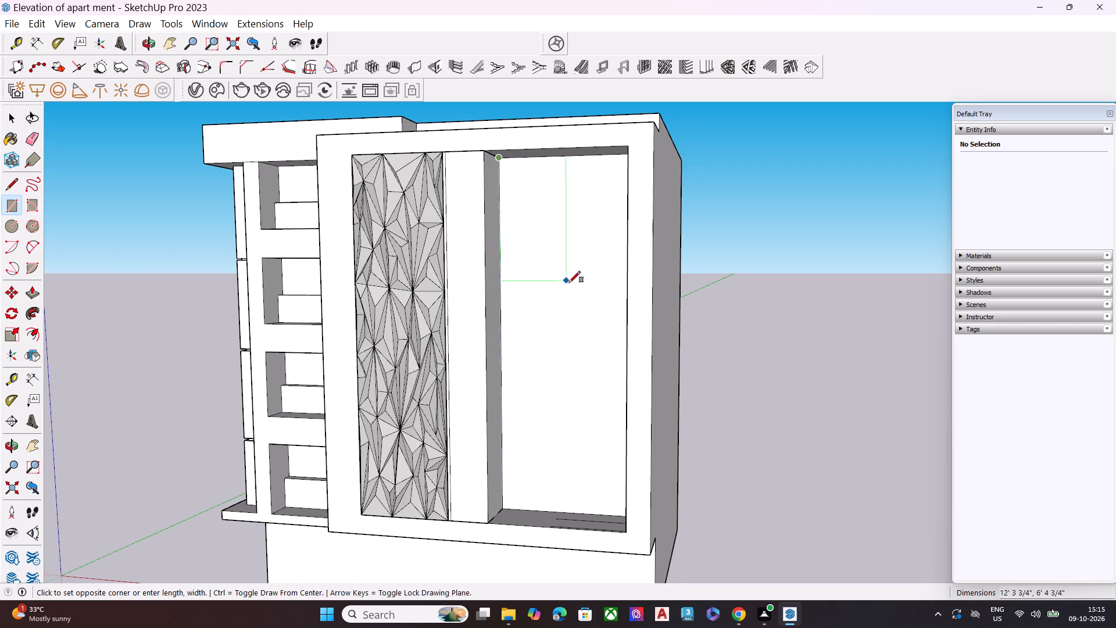
middle_drag(596, 288, 662, 288)
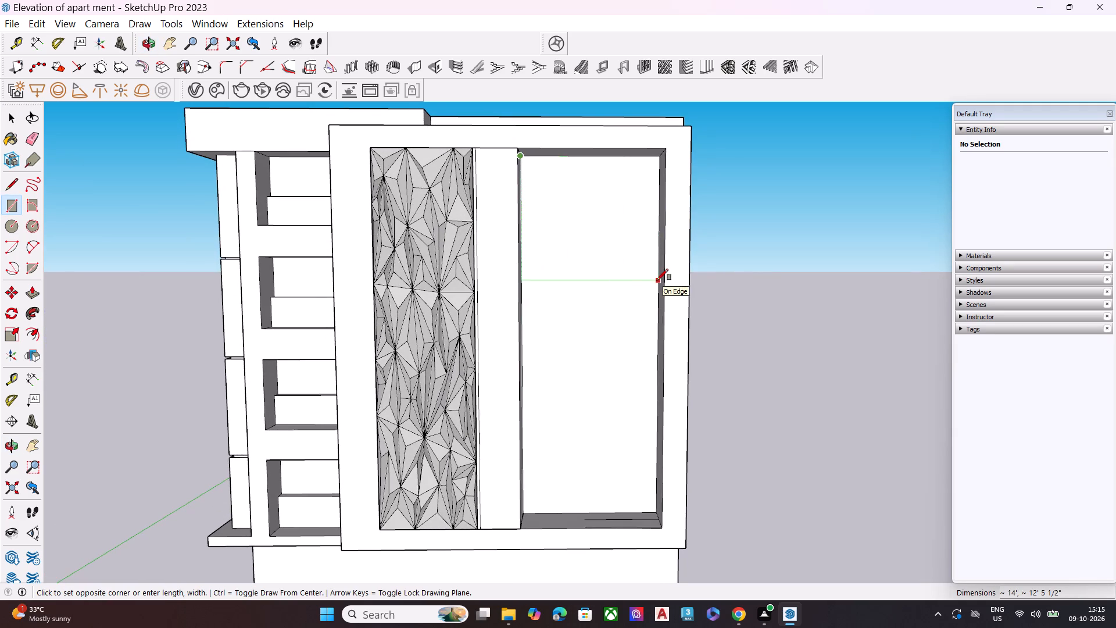
click(656, 249)
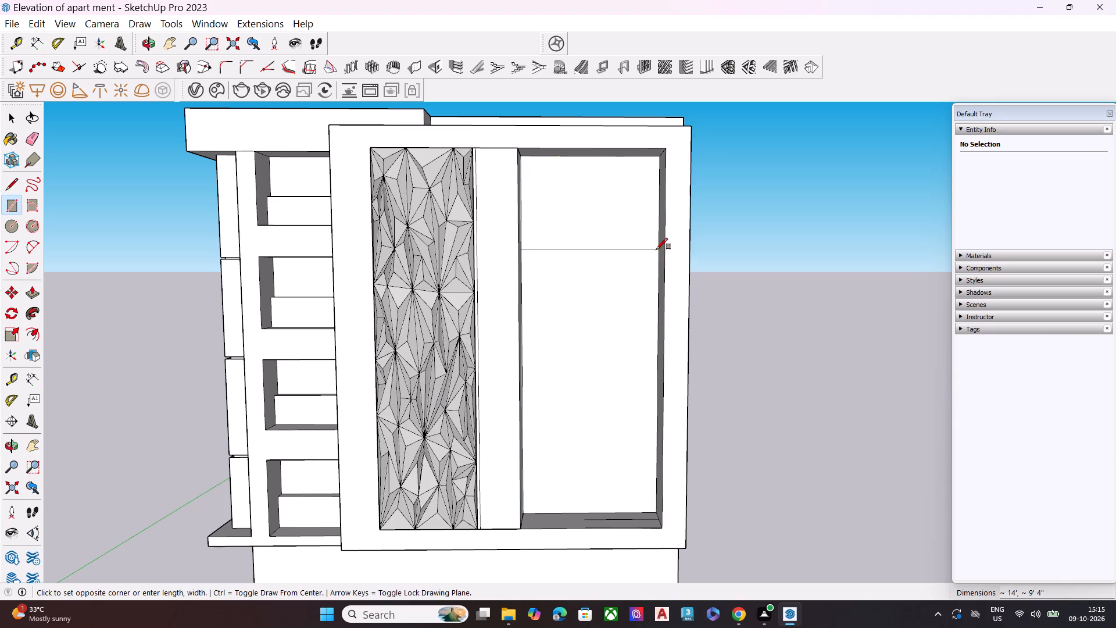
key(space)
Push/Pull the rectangle at the top of the recess about 6' 1 1/2" inward to form an opening.
click(599, 206)
key(p)
click(599, 206)
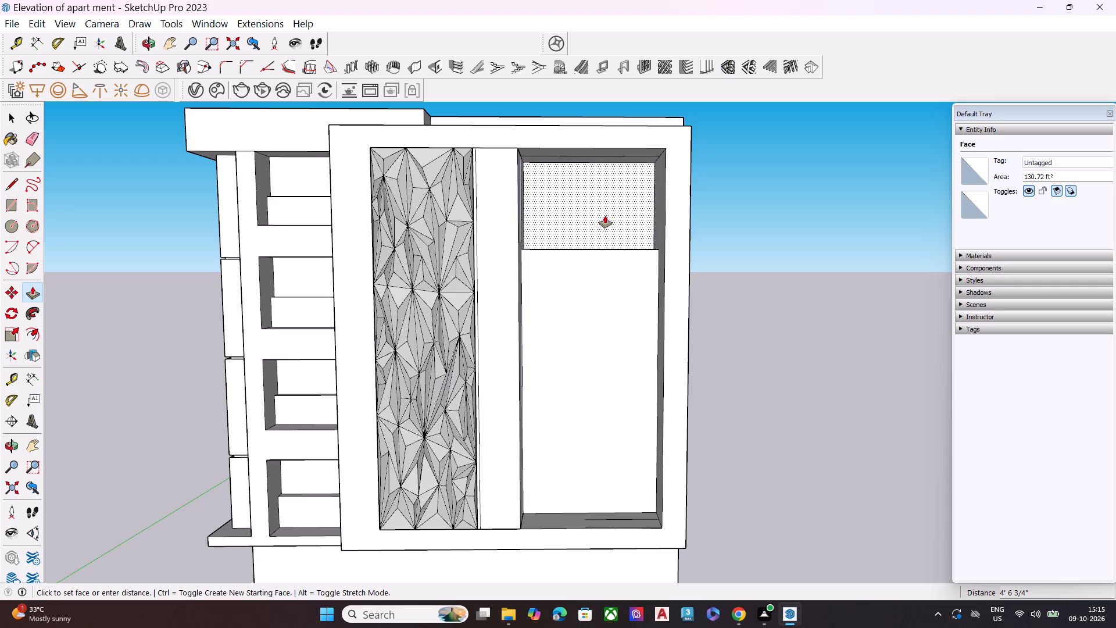
click(605, 217)
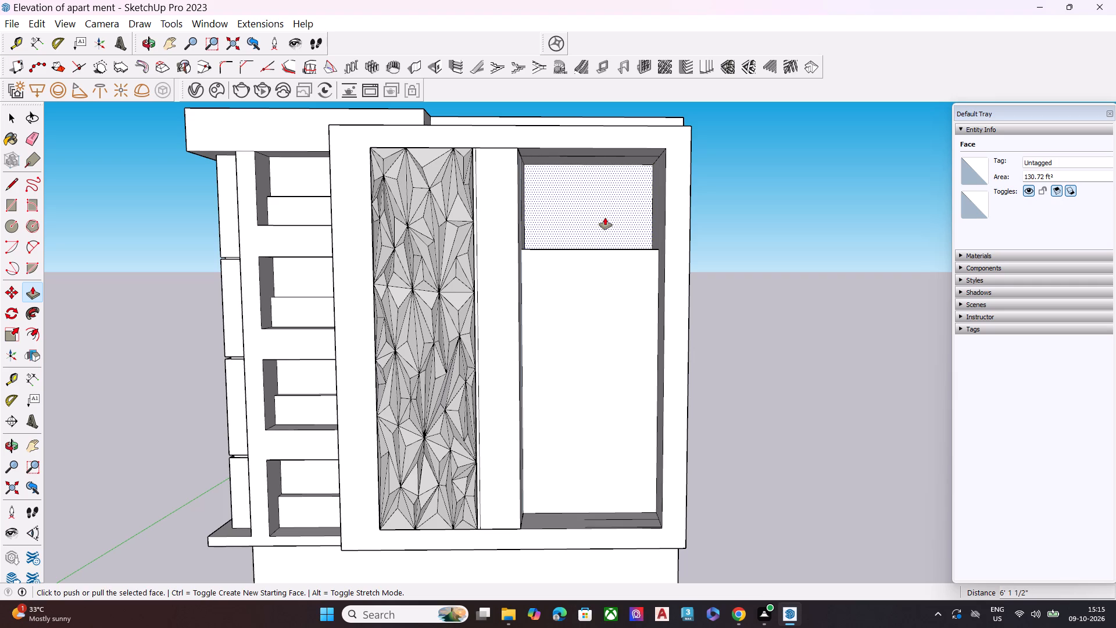
key(space)
Push/Pull the back face of the upper opening further inward to deepen it.
middle_drag(602, 219, 495, 230)
scroll(496, 230, up, 7)
scroll(589, 205, down, 3)
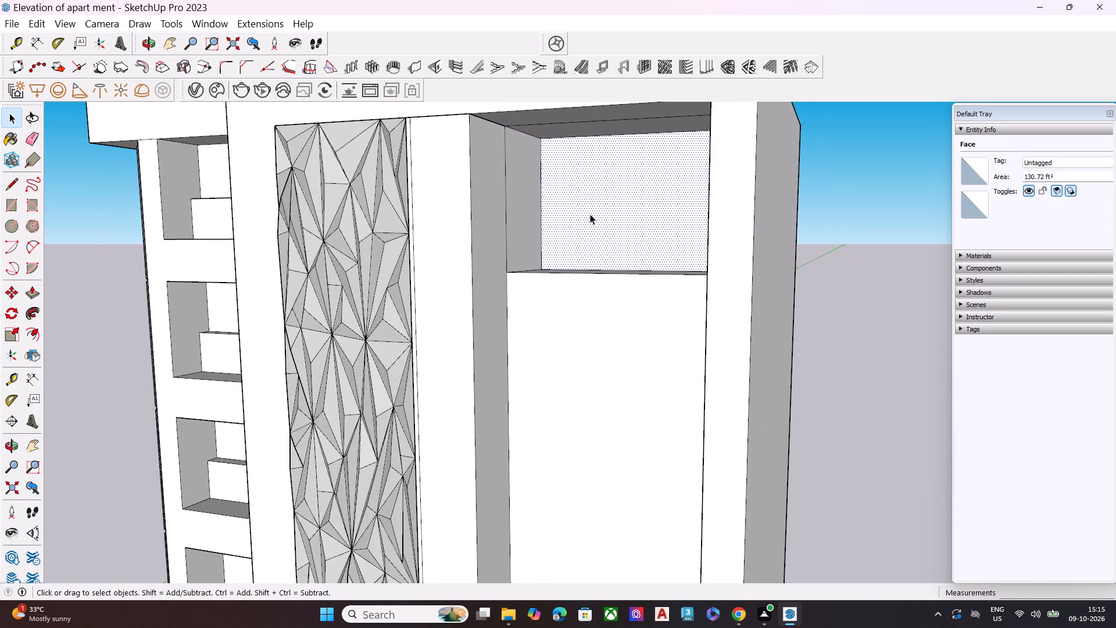
middle_drag(590, 214, 634, 230)
click(660, 235)
key(p)
click(661, 235)
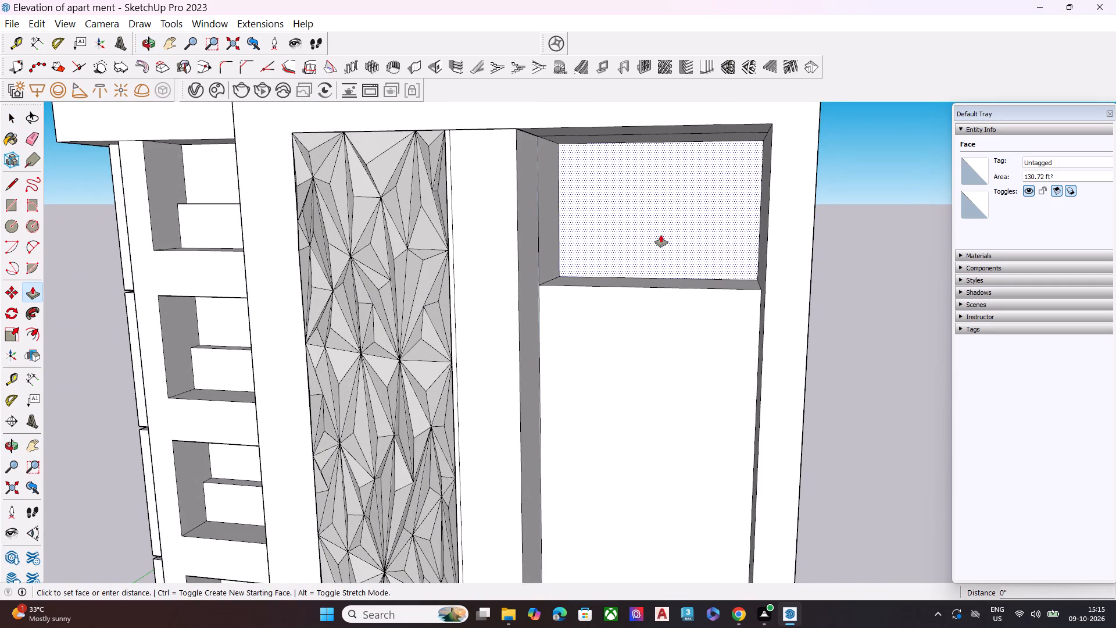
click(673, 223)
key(space)
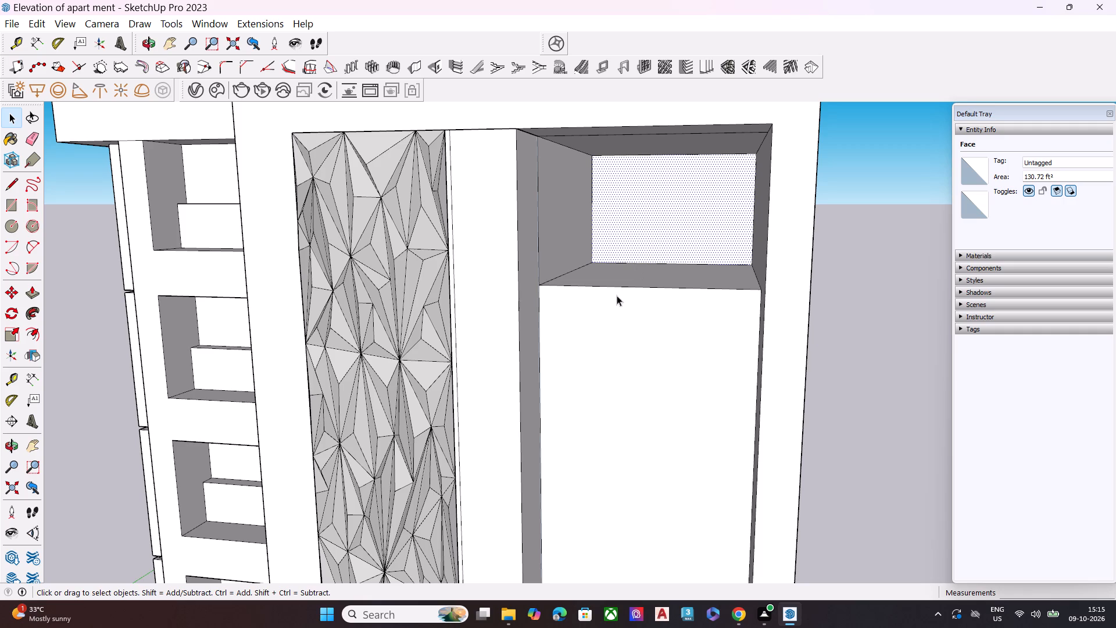
Copy the upper opening's bottom front edge about 1' 6" down the recess's back wall.
middle_click(567, 297)
middle_drag(581, 249, 647, 212)
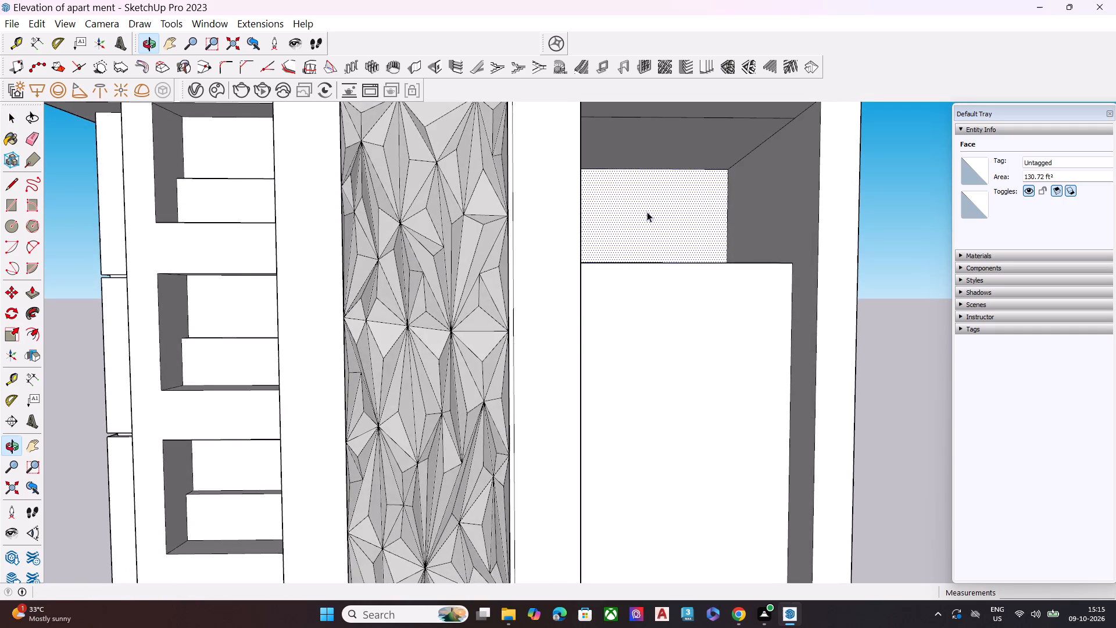
scroll(625, 225, down, 3)
middle_drag(620, 203, 528, 204)
scroll(561, 169, up, 7)
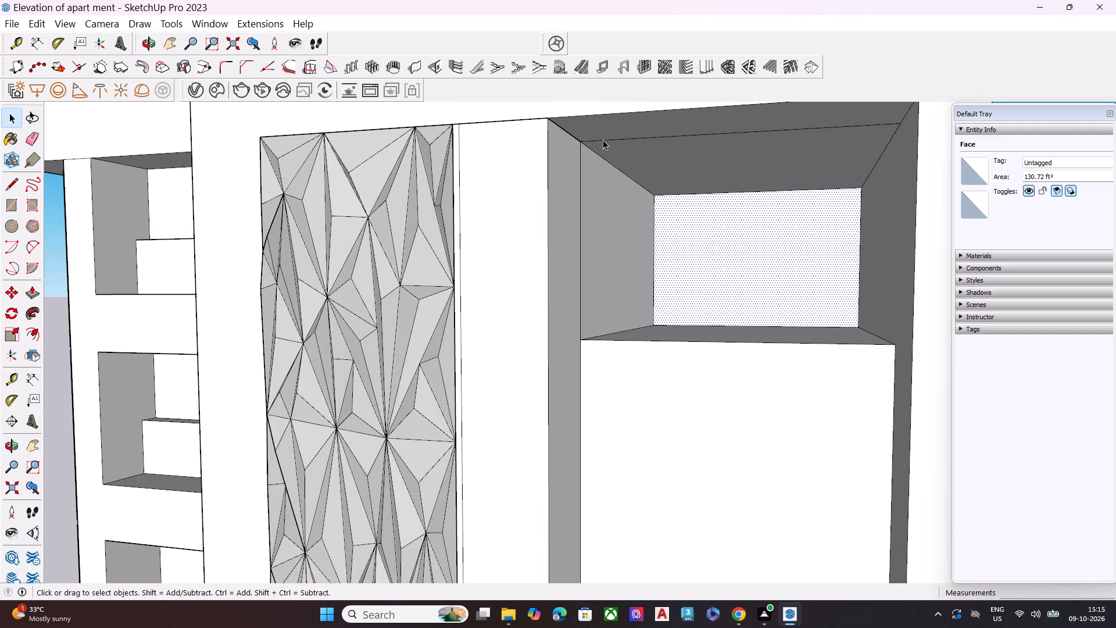
click(603, 143)
key(space)
scroll(665, 205, down, 7)
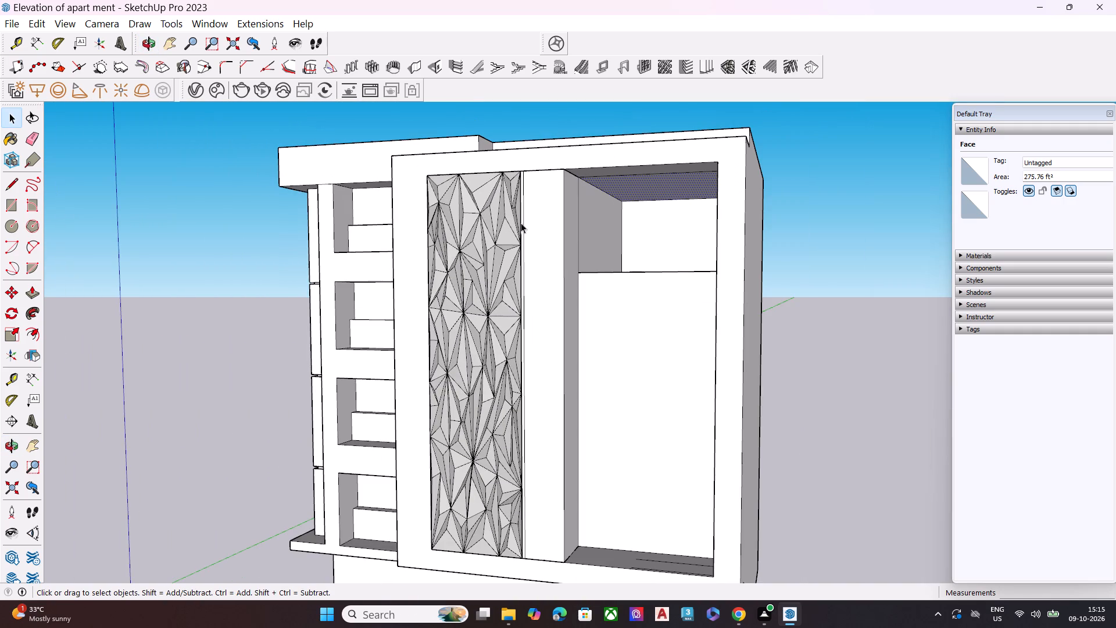
click(856, 249)
middle_drag(629, 303, 619, 277)
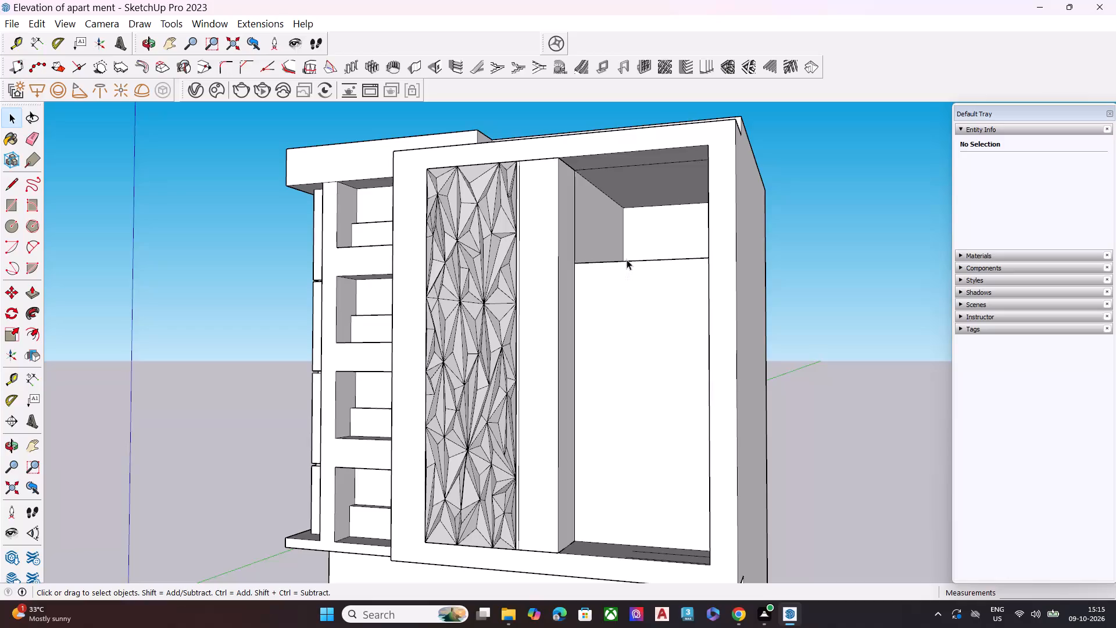
click(590, 263)
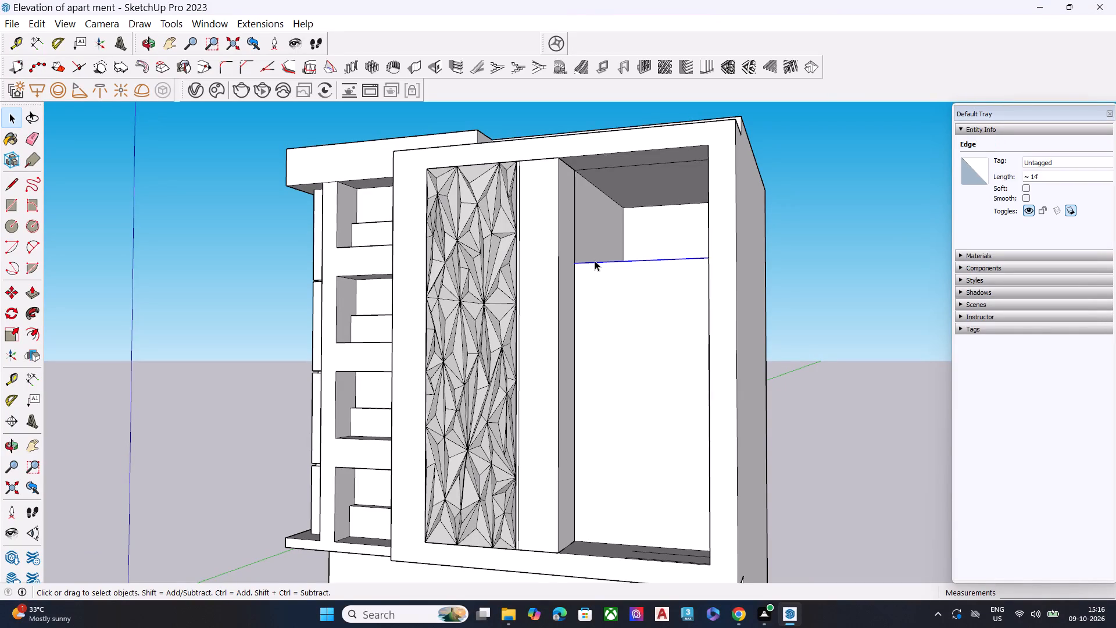
key(m)
click(579, 264)
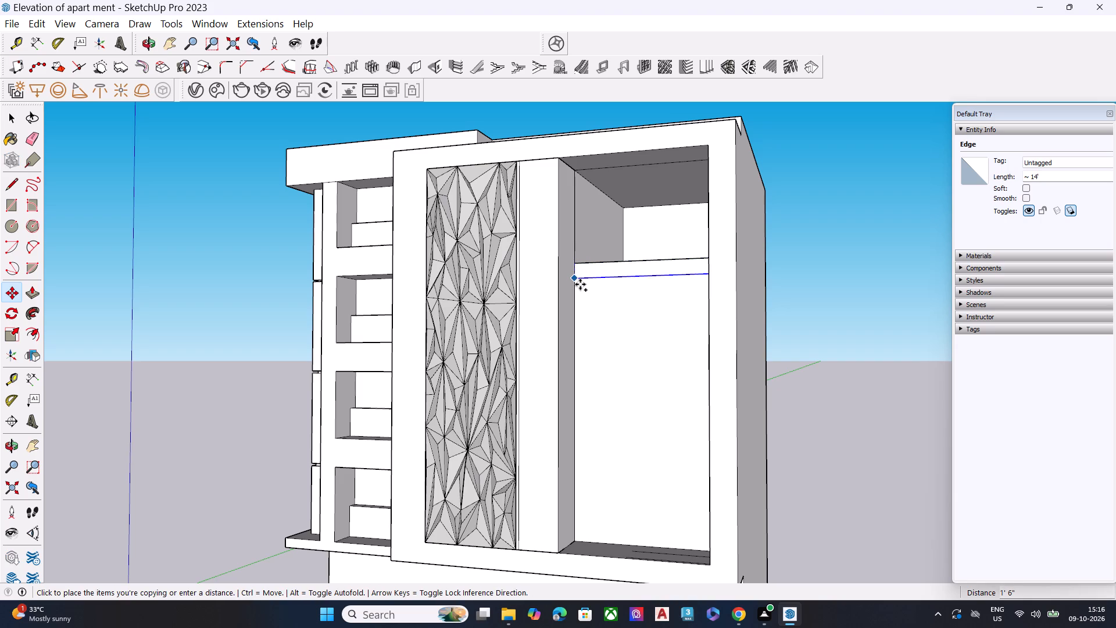
click(580, 284)
key(space)
Move the copied edge down about another 7 3/4" to deepen the strip below the upper opening.
click(603, 271)
scroll(603, 271, up, 5)
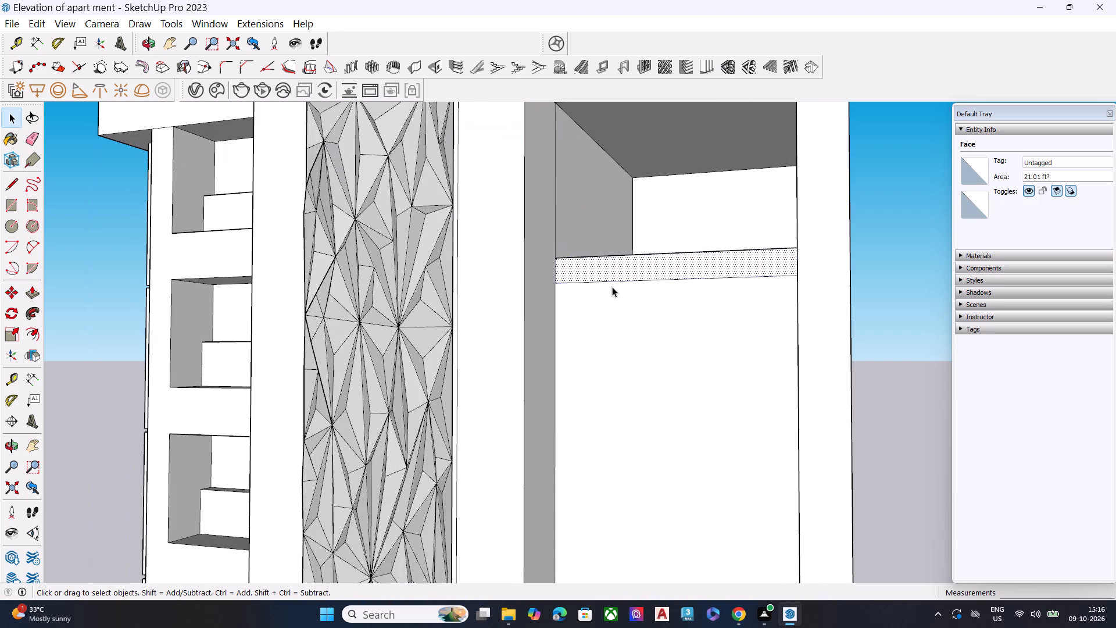
click(614, 283)
key(m)
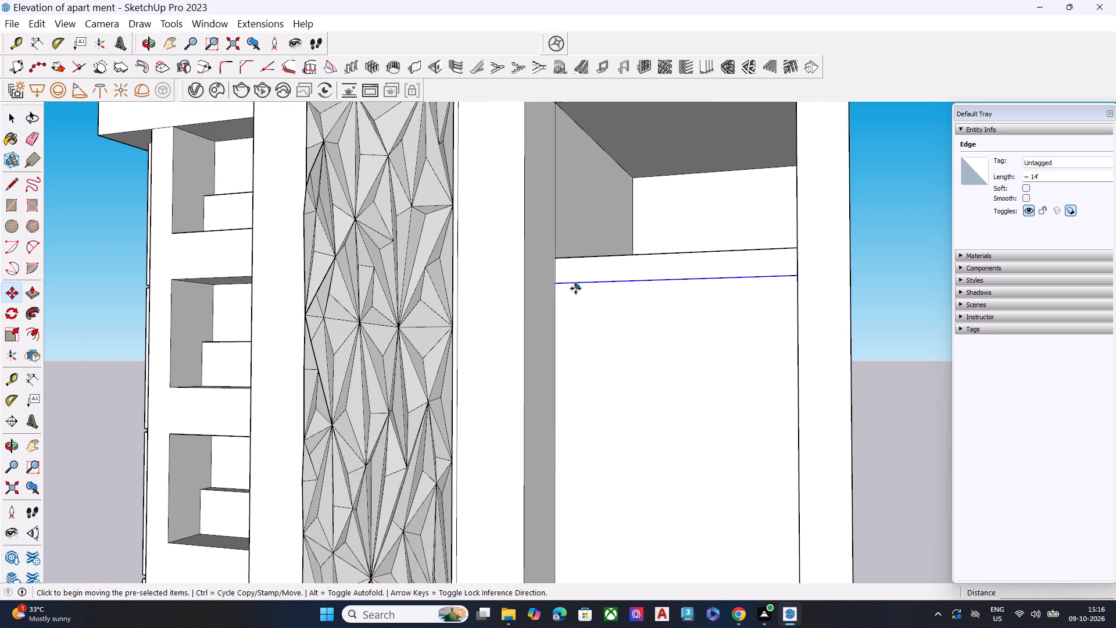
click(559, 286)
click(559, 294)
key(space)
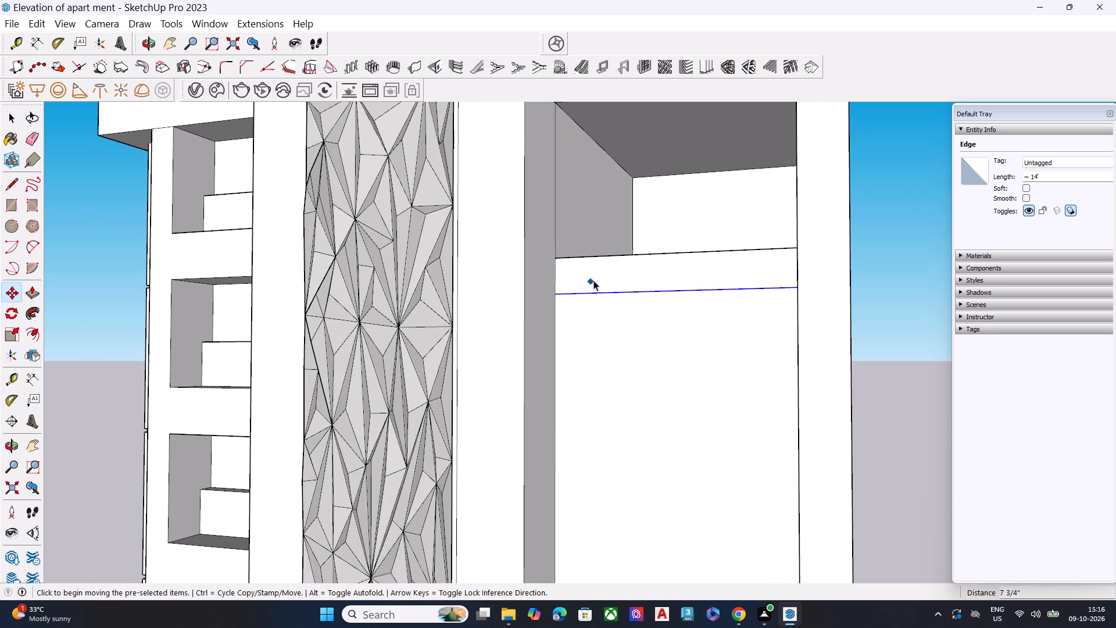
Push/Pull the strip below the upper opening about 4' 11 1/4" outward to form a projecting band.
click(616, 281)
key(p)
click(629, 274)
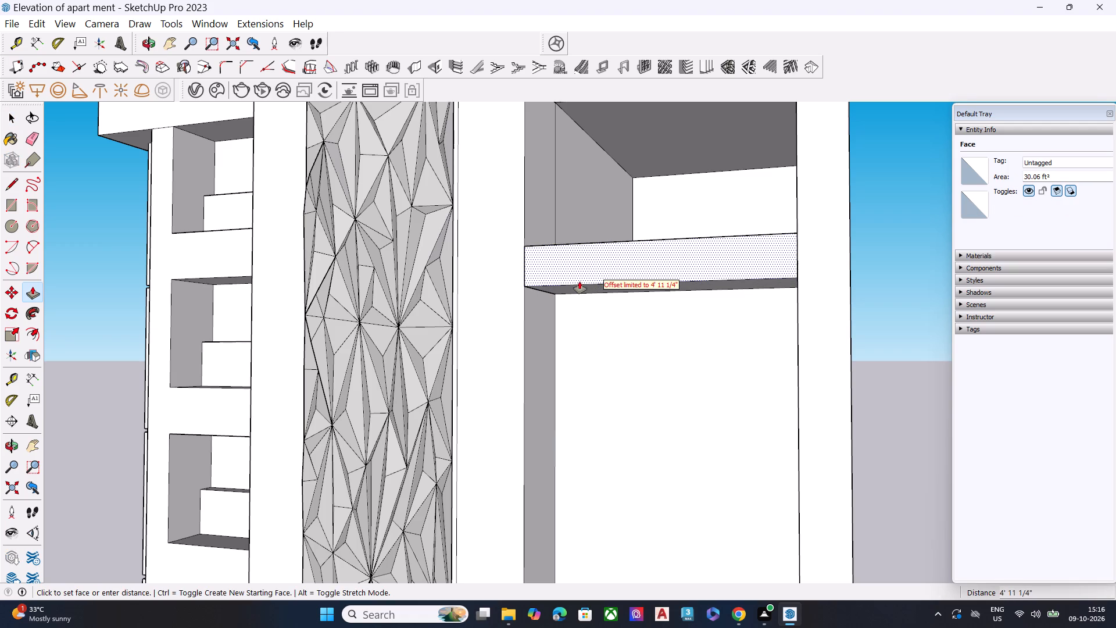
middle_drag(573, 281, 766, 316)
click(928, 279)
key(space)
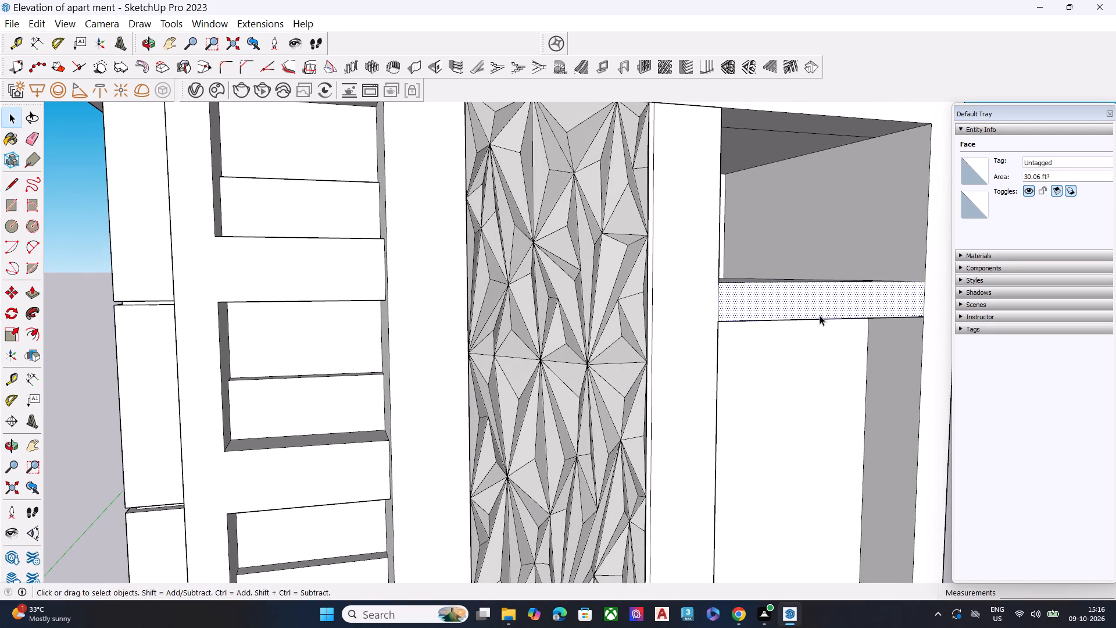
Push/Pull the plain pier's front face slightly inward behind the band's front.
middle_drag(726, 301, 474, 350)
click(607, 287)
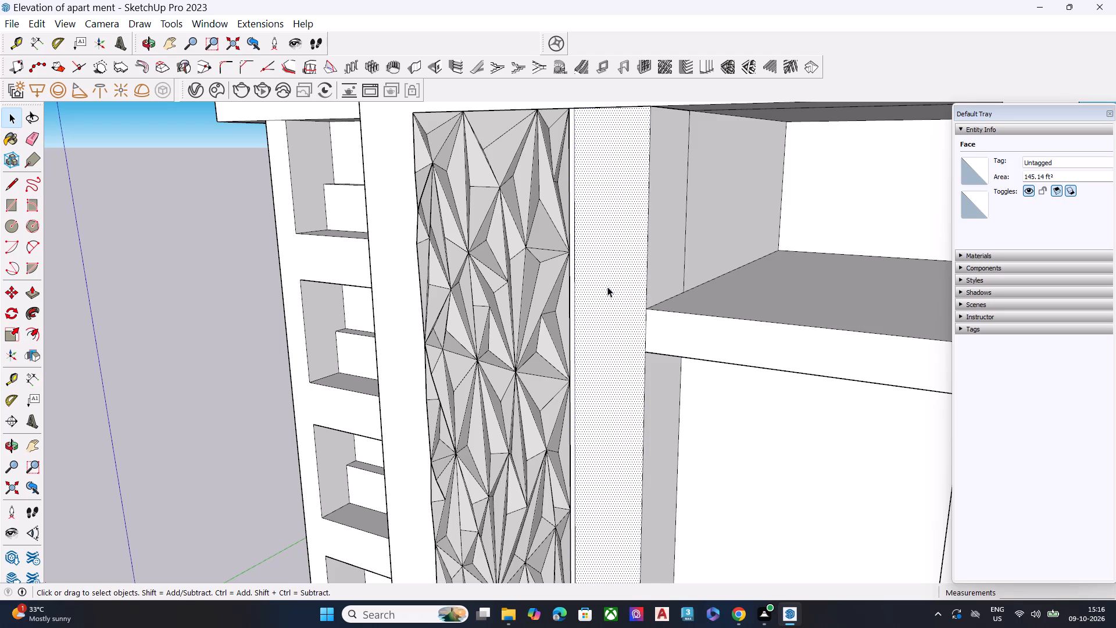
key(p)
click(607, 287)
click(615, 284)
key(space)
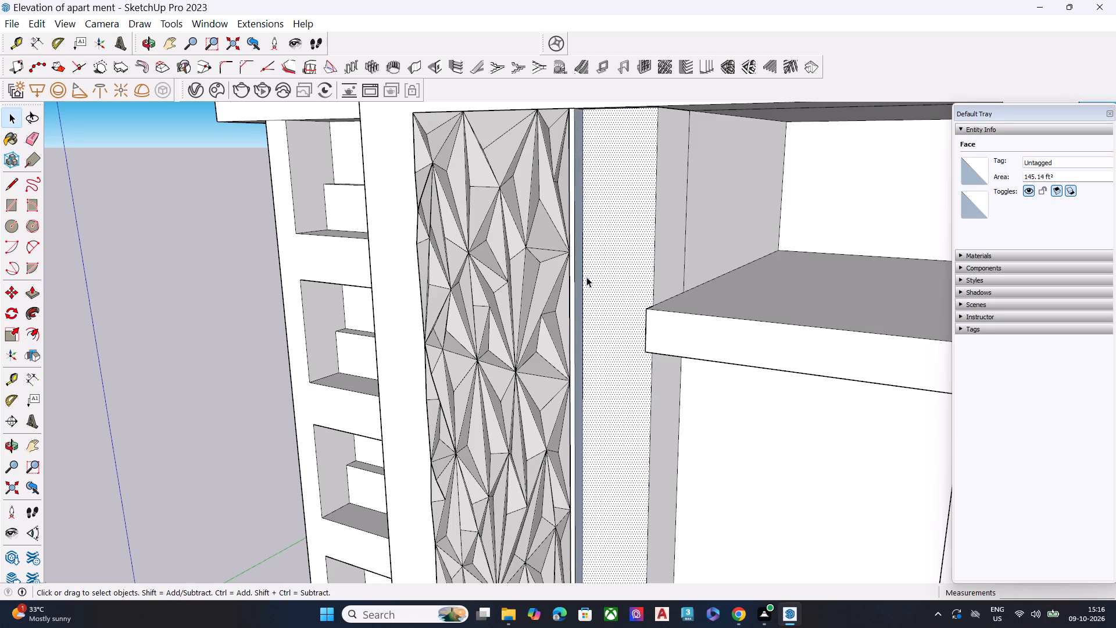
Undo the band, upper opening, pier and recess-widening edits, back to the narrower recess beside the faceted panel.
middle_drag(586, 277, 473, 290)
scroll(420, 162, up, 5)
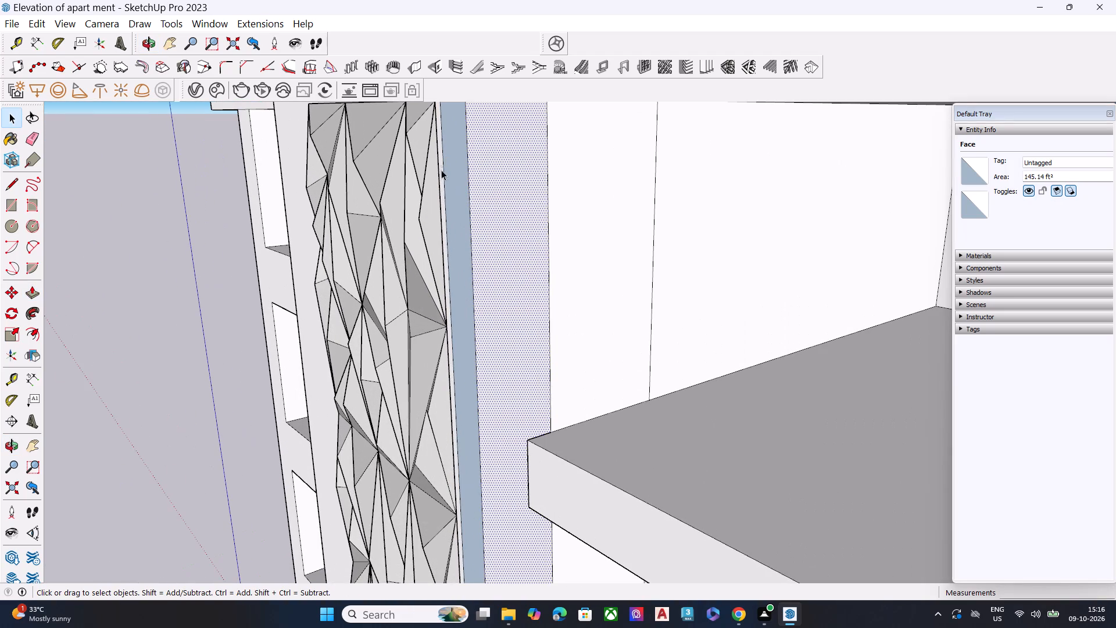
middle_drag(442, 173, 457, 226)
scroll(538, 193, down, 6)
middle_drag(572, 272, 592, 204)
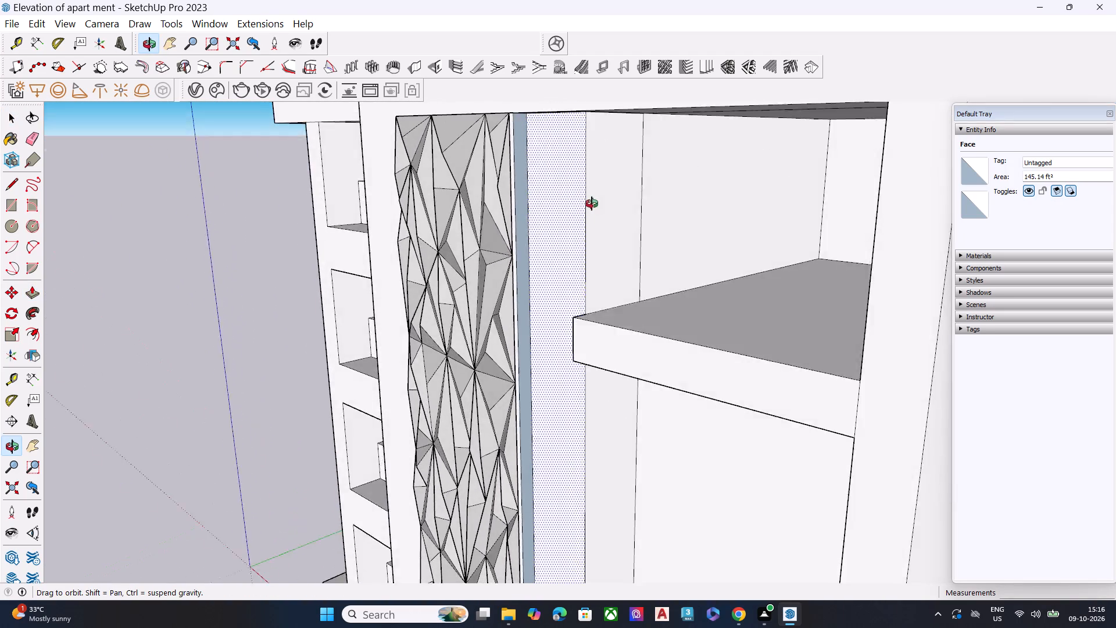
middle_drag(592, 204, 624, 187)
key(ctrl+z)
key(ctrl+z)
key(ctrl+z)
key(ctrl+z)
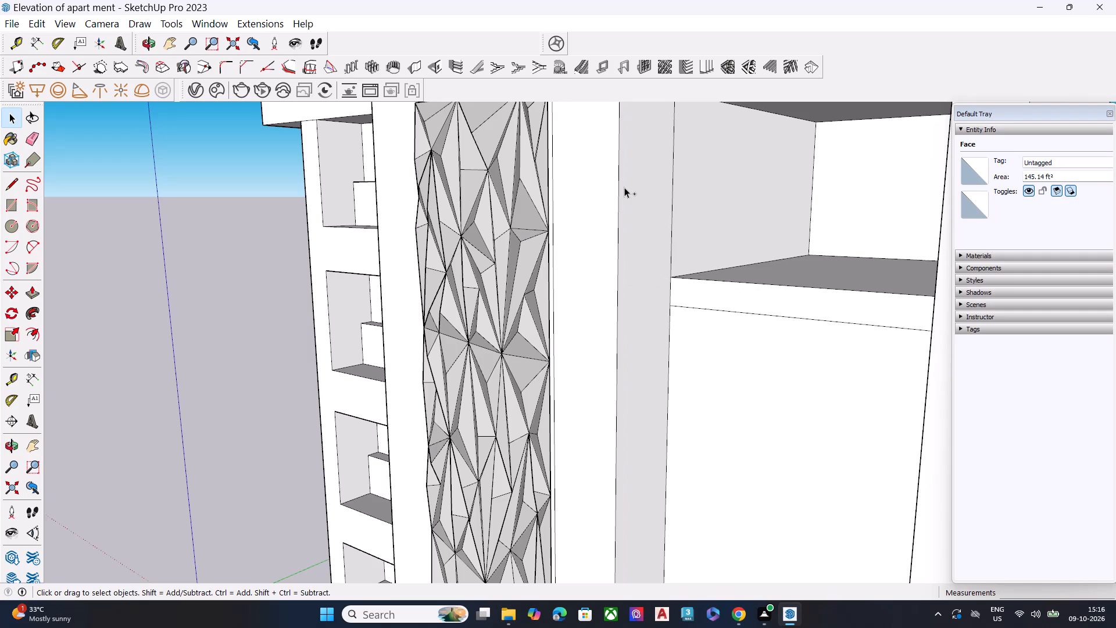
key(ctrl+z)
key(ctrl+z)
key(ctrl+z)
scroll(596, 197, down, 10)
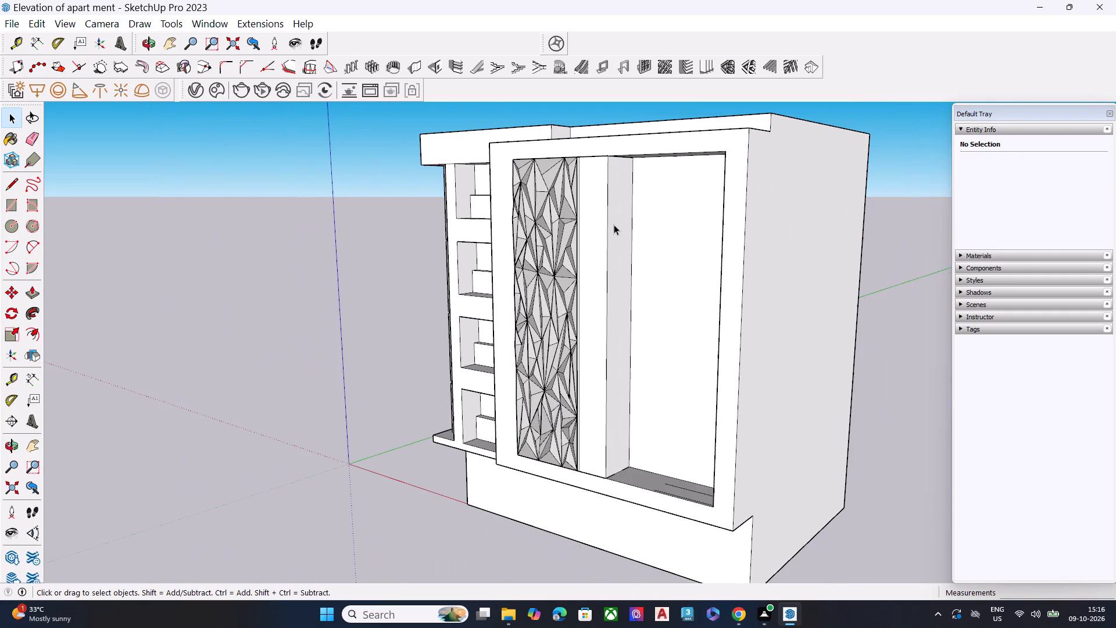
key(ctrl+z)
key(ctrl+z)
key(ctrl+z)
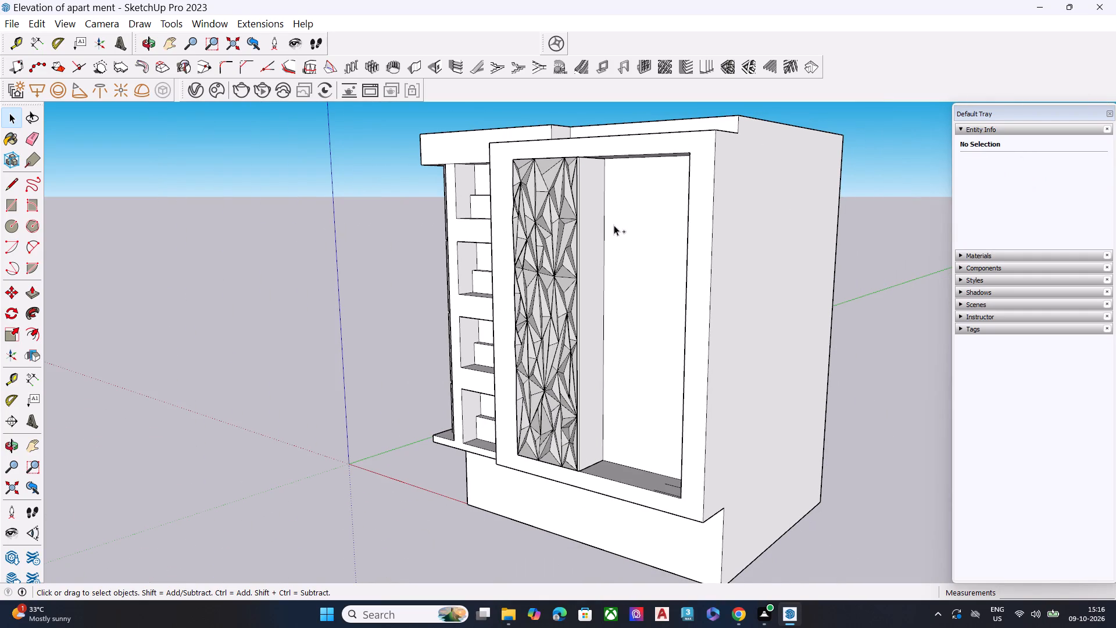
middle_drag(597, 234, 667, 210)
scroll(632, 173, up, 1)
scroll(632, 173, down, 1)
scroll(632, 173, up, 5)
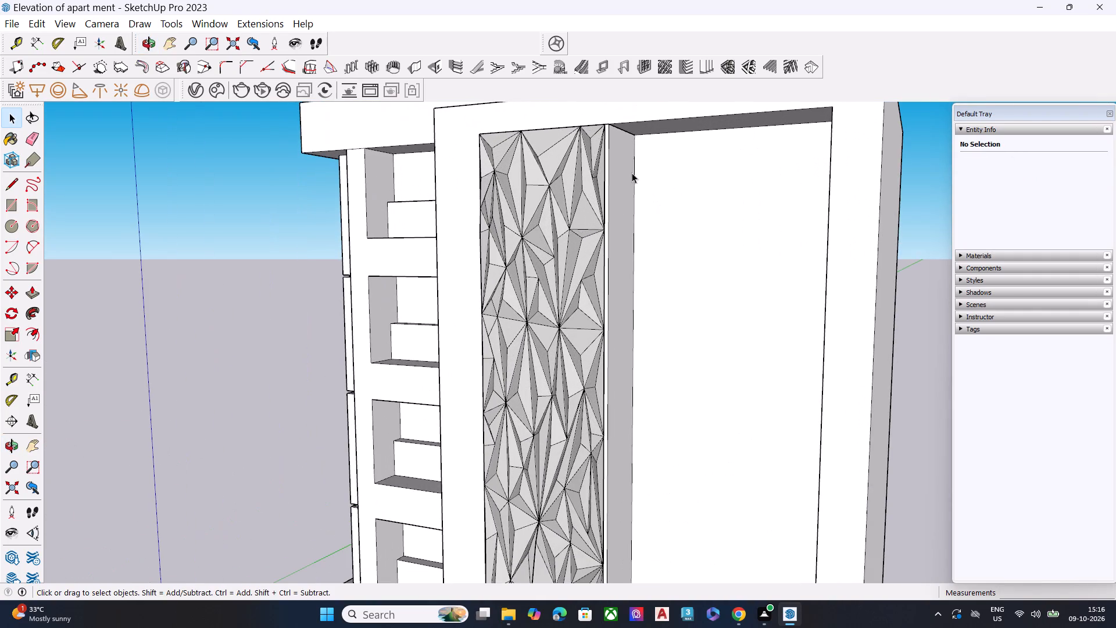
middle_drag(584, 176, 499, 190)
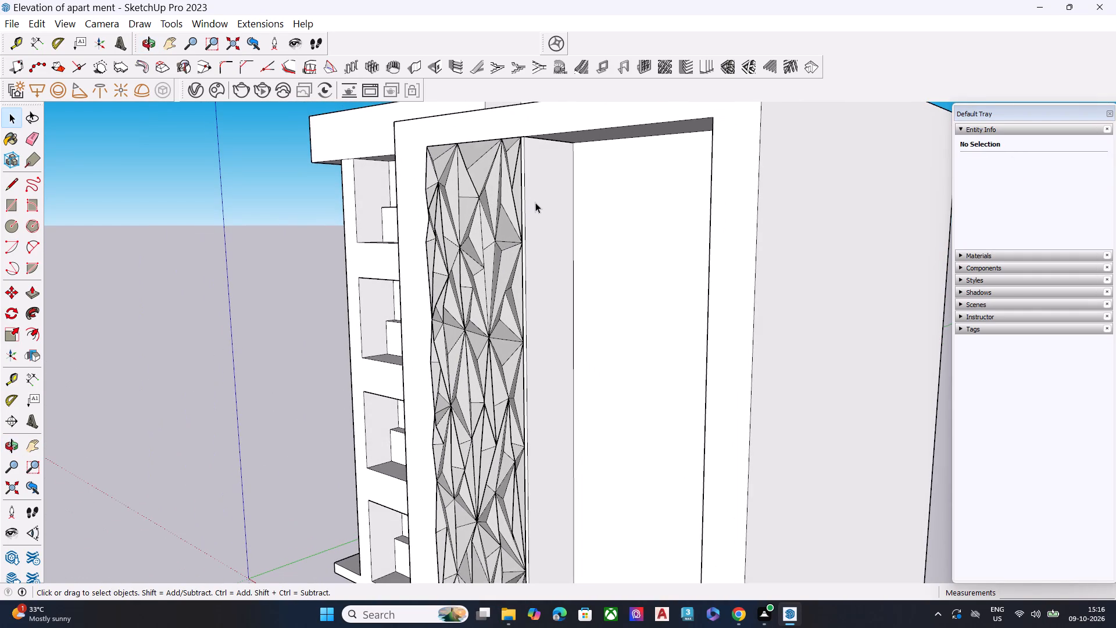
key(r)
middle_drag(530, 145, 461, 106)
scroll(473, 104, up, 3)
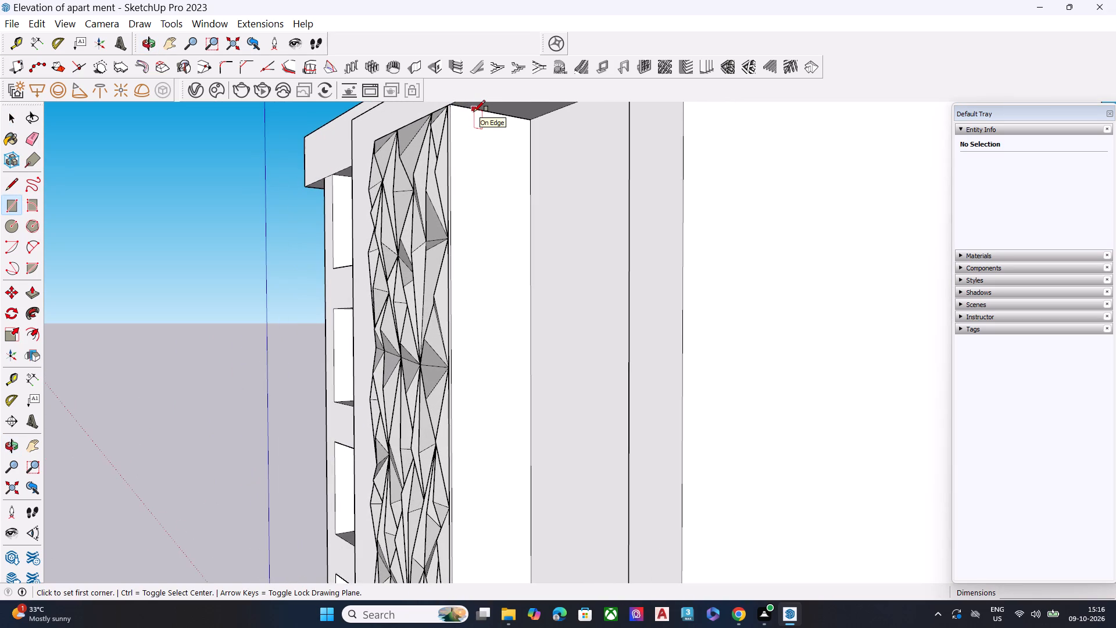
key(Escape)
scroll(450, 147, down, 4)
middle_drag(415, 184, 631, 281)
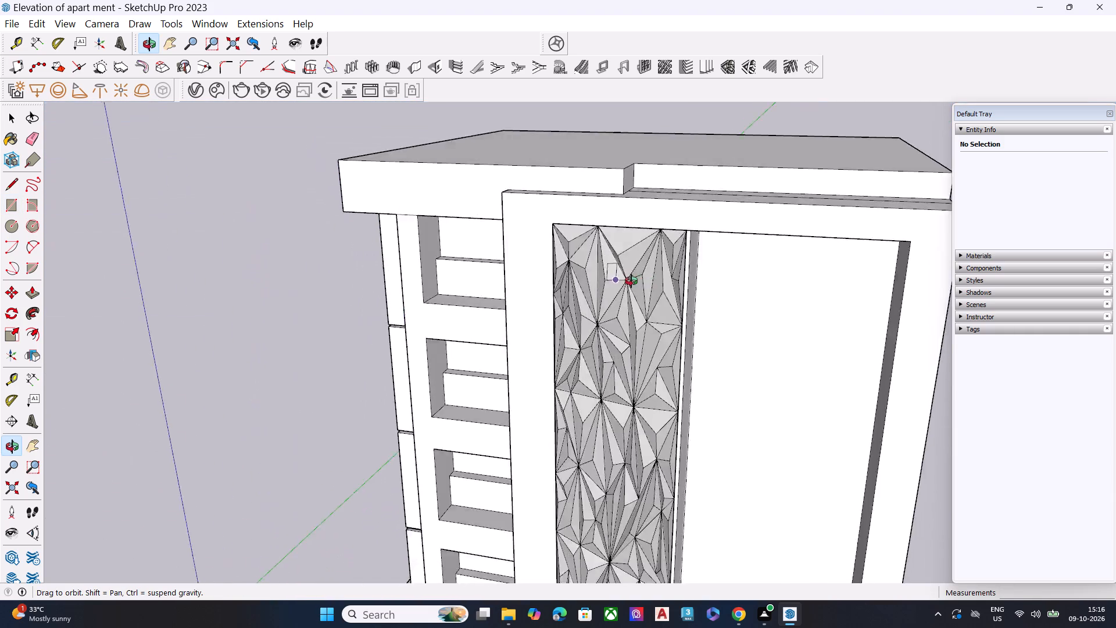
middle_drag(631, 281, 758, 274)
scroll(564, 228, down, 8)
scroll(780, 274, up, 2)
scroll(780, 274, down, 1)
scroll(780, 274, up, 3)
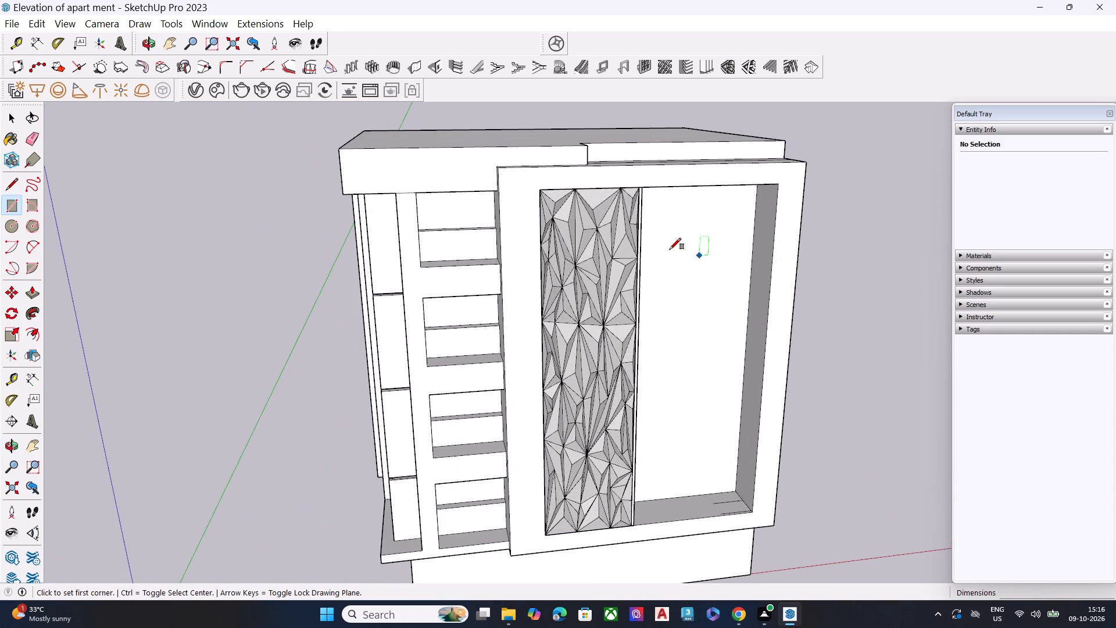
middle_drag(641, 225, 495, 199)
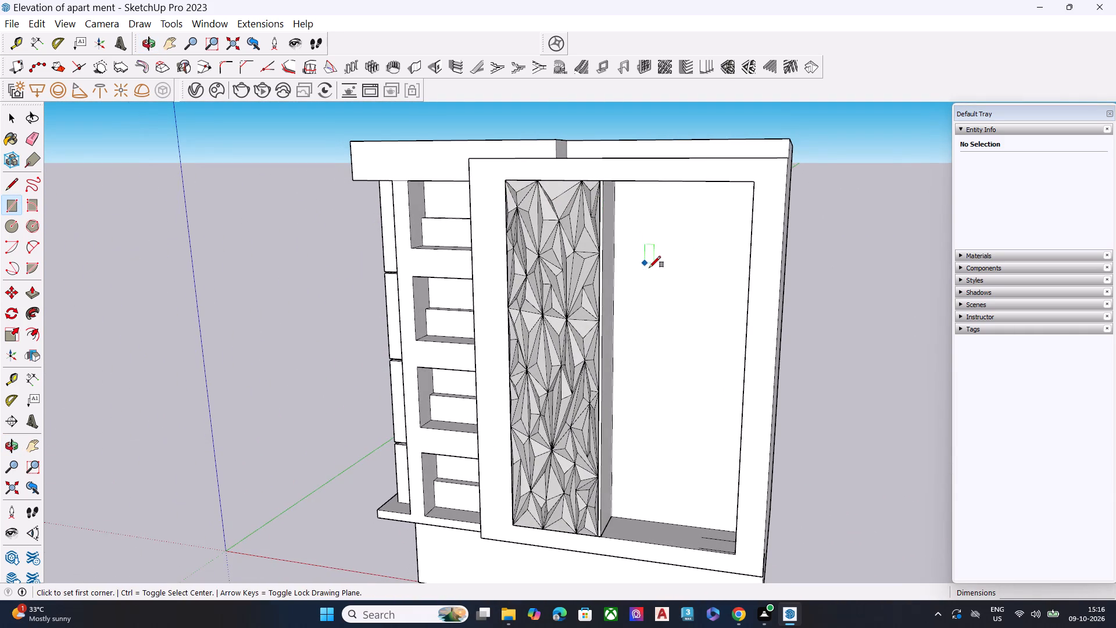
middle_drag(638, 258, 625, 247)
Push/Pull the front face of the frame around the faceted panel and recess further outward.
key(space)
click(768, 206)
key(p)
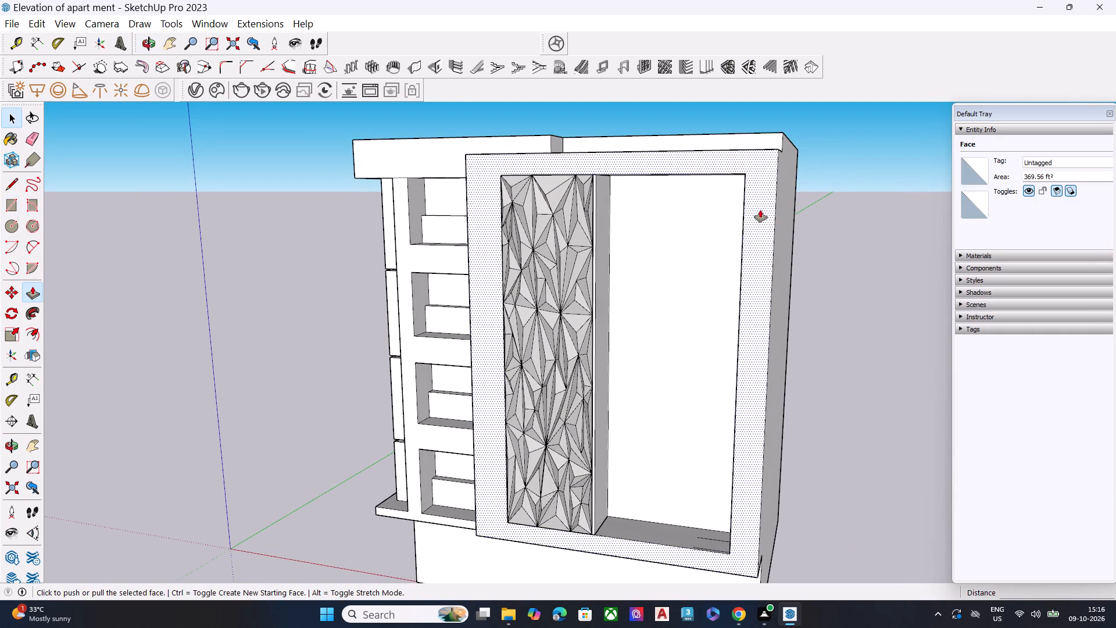
click(760, 210)
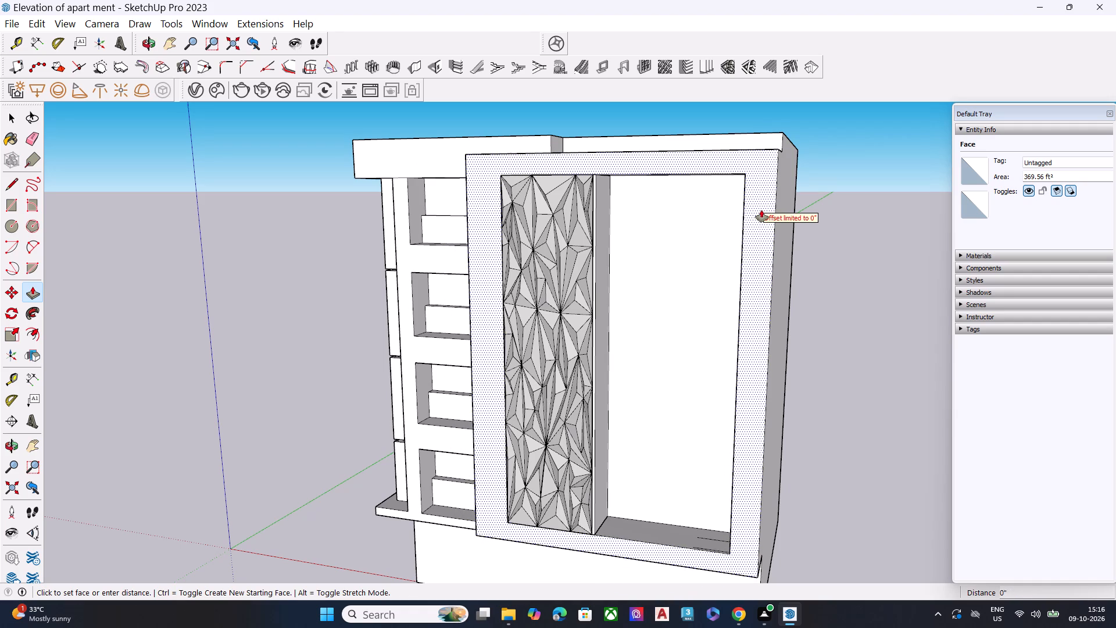
click(759, 211)
key(space)
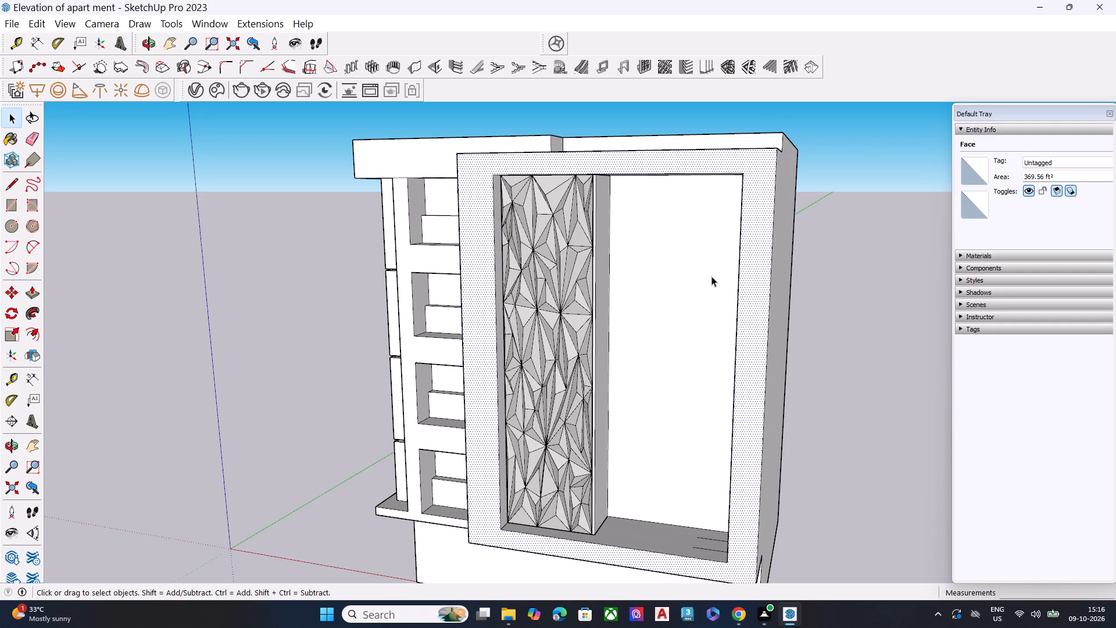
Draw a rectangle about 7' 1/2" high across the full width of the recess's back wall, starting from its top corner.
middle_drag(711, 276, 688, 270)
scroll(625, 240, up, 4)
scroll(617, 233, down, 5)
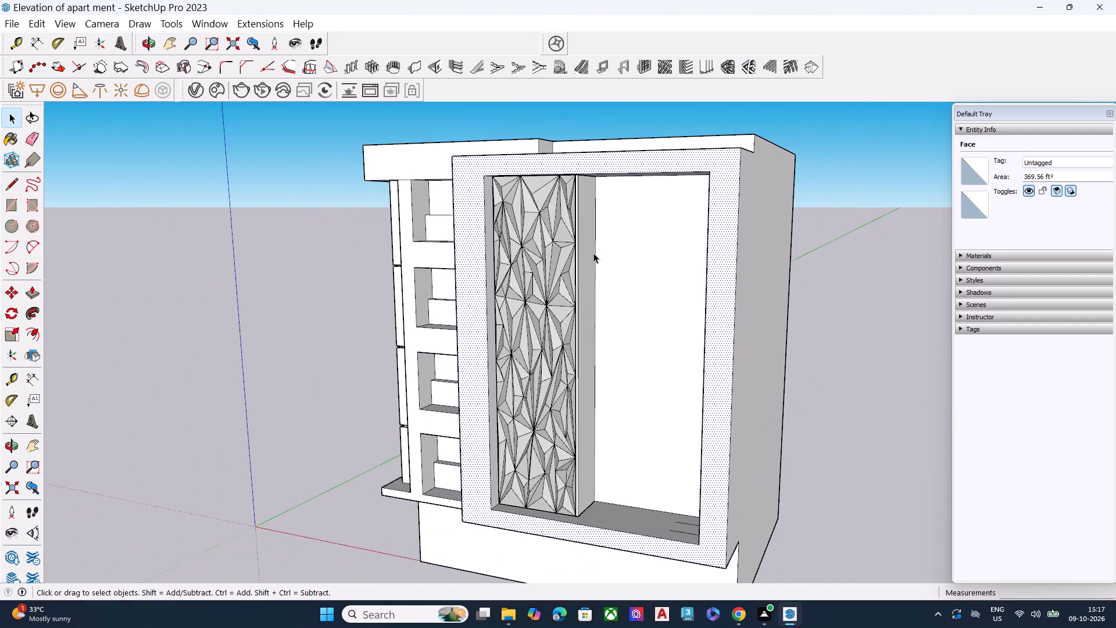
middle_drag(591, 249, 596, 197)
scroll(613, 169, up, 7)
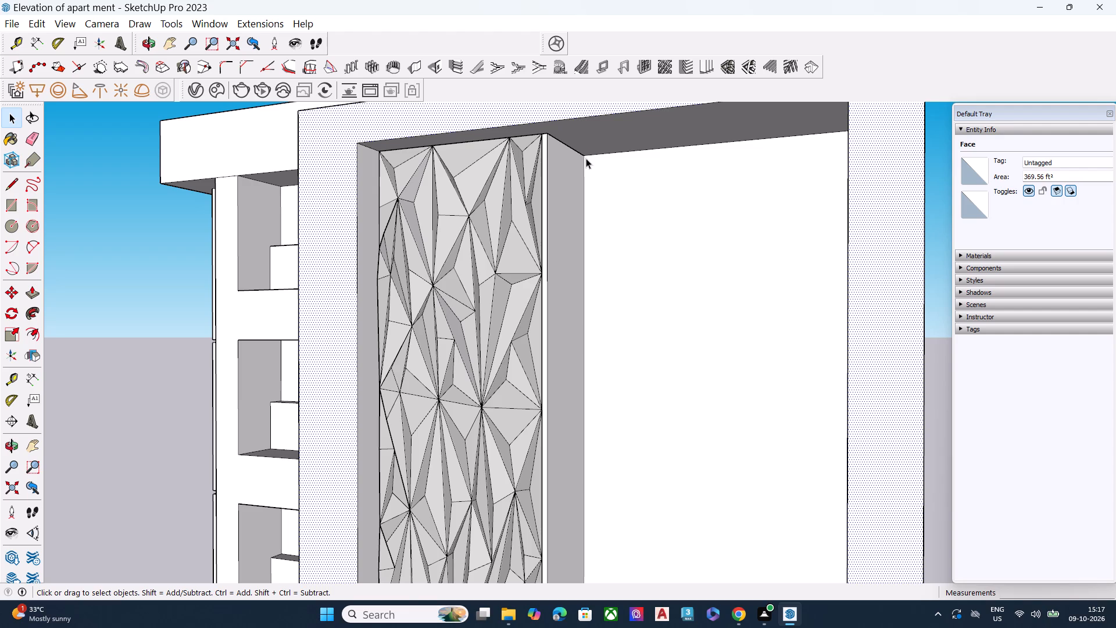
key(r)
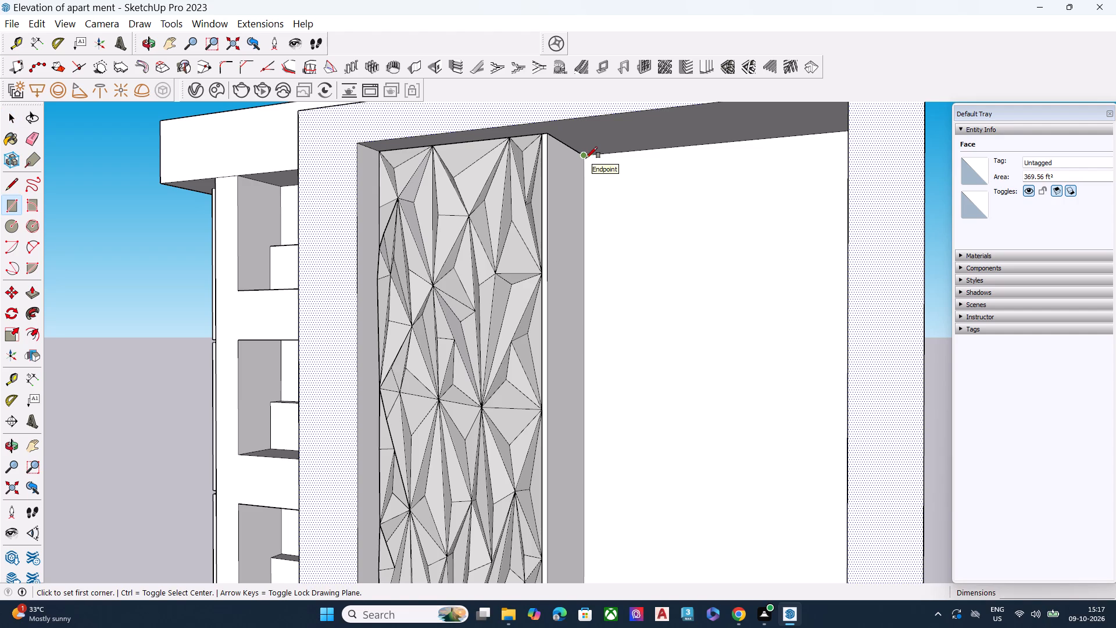
click(586, 158)
middle_drag(628, 298, 712, 301)
scroll(691, 299, down, 4)
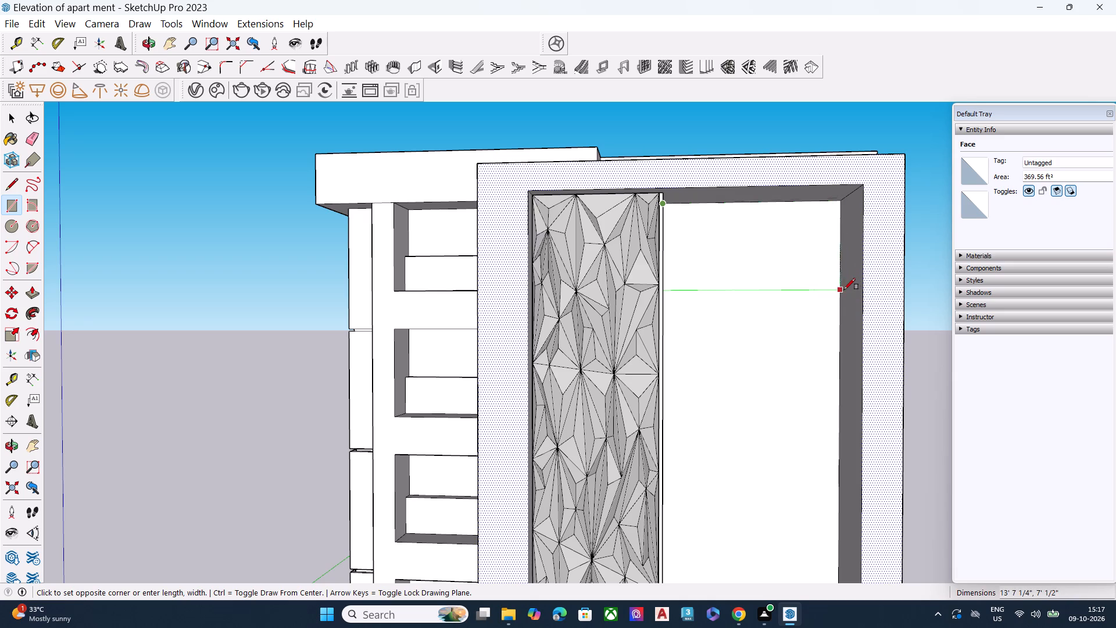
click(839, 290)
key(space)
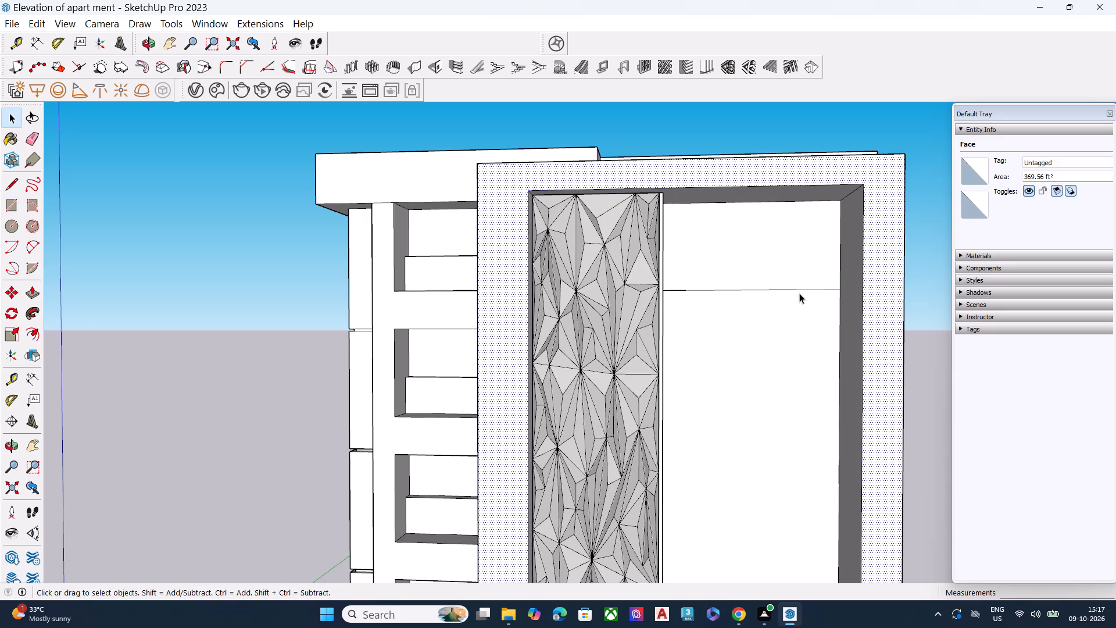
Copy the rectangle's bottom edge a short distance down the recess's back wall to outline a narrow strip.
click(804, 287)
click(805, 290)
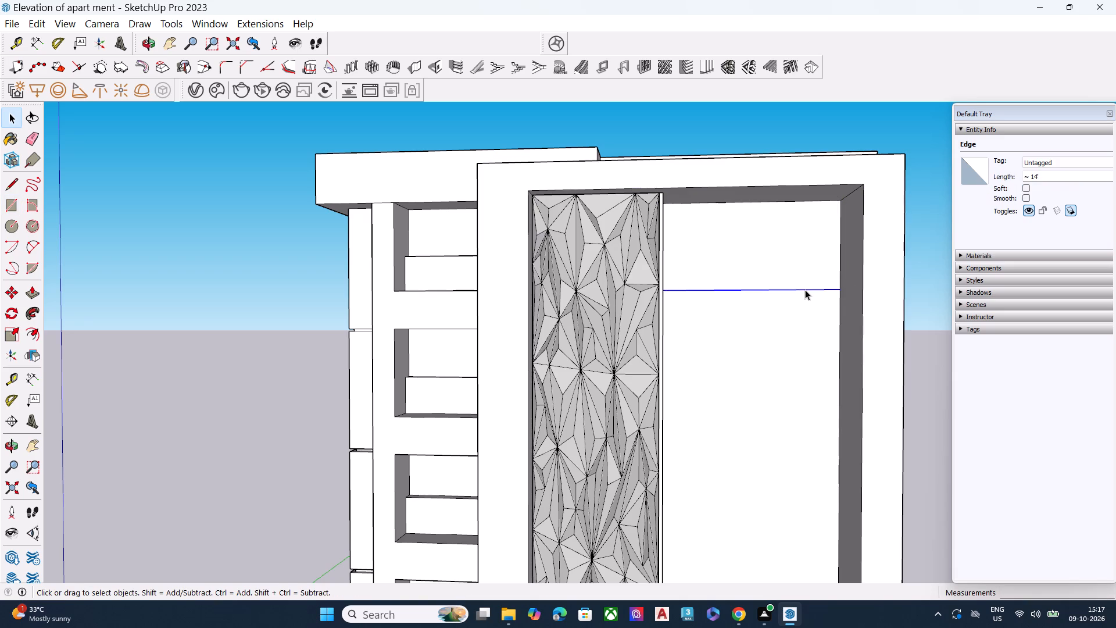
key(m)
click(840, 292)
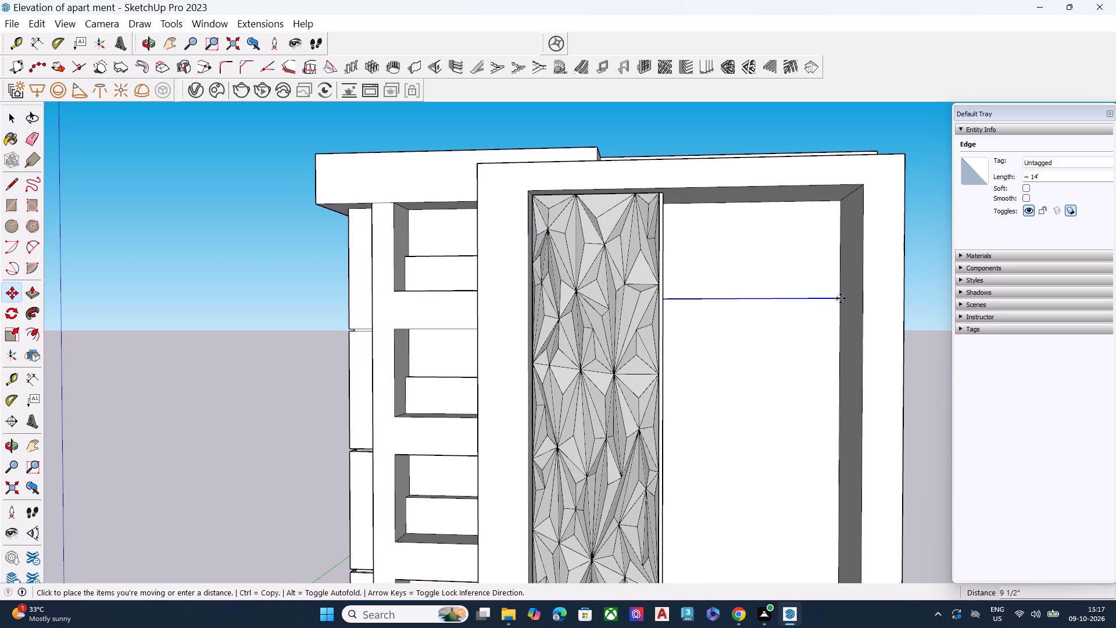
click(841, 305)
key(space)
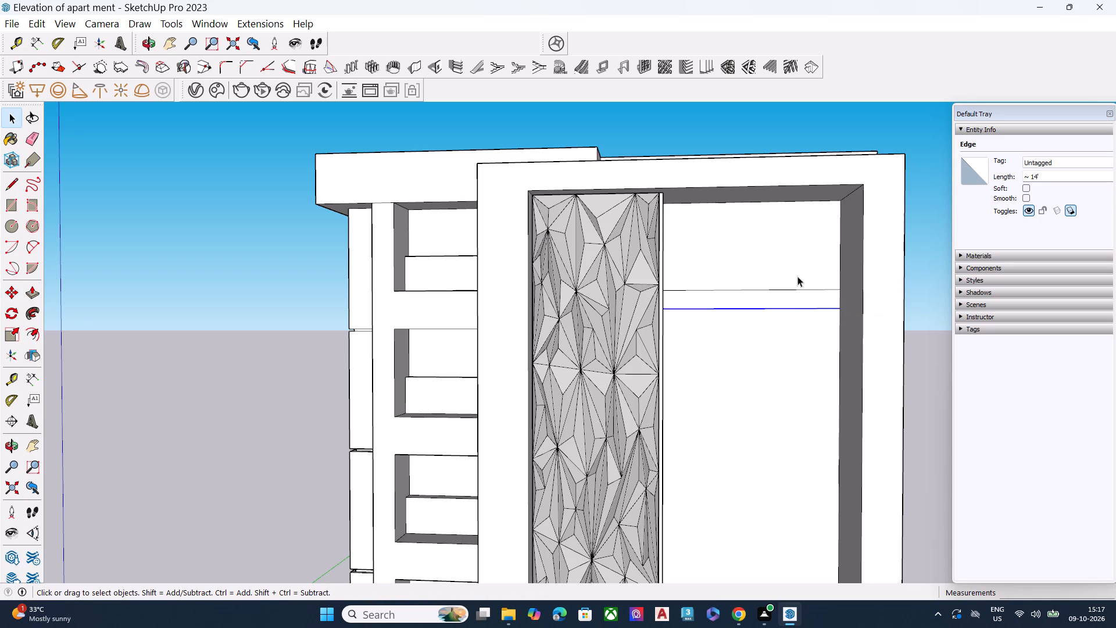
Push/Pull the rectangle at the top of the recess about 24' 9 3/4" inward to form a deep opening.
click(789, 259)
key(p)
click(786, 261)
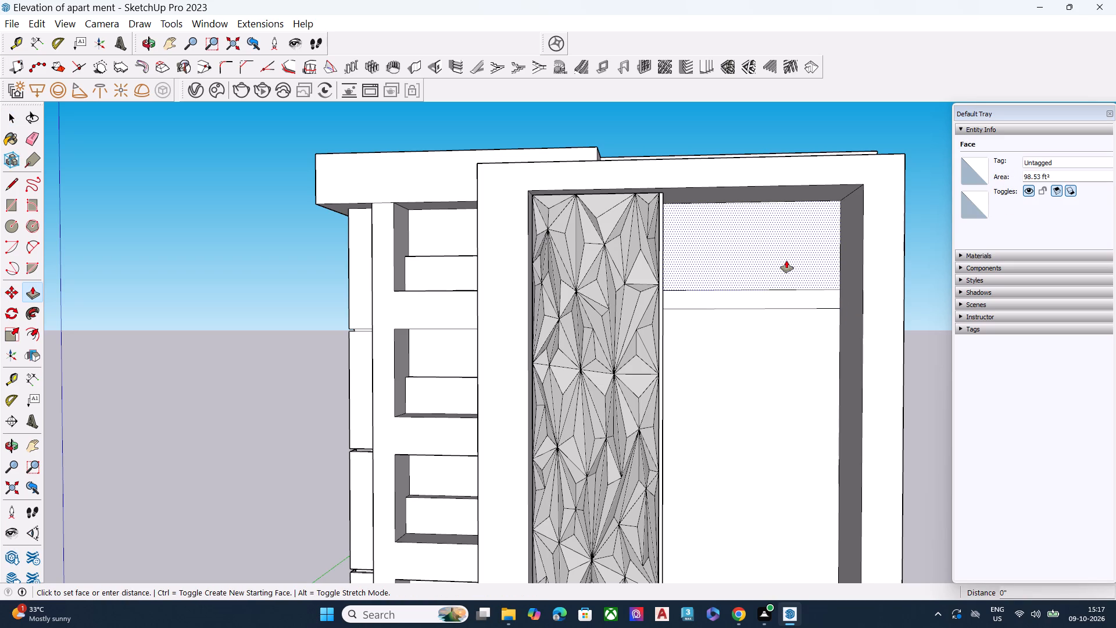
middle_drag(798, 244, 762, 334)
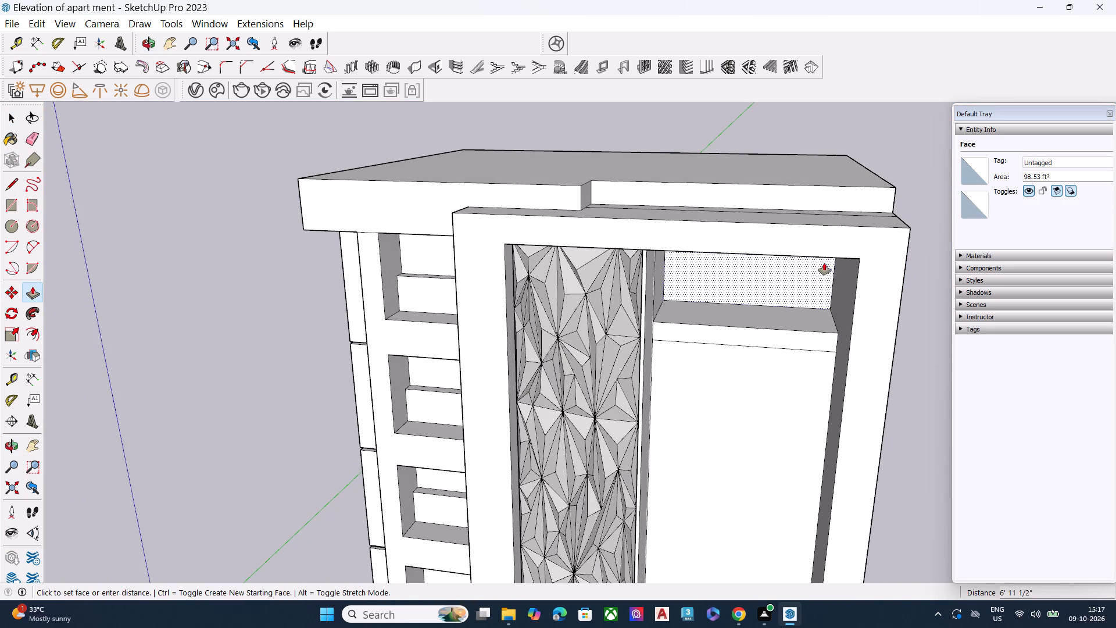
middle_drag(824, 263, 812, 220)
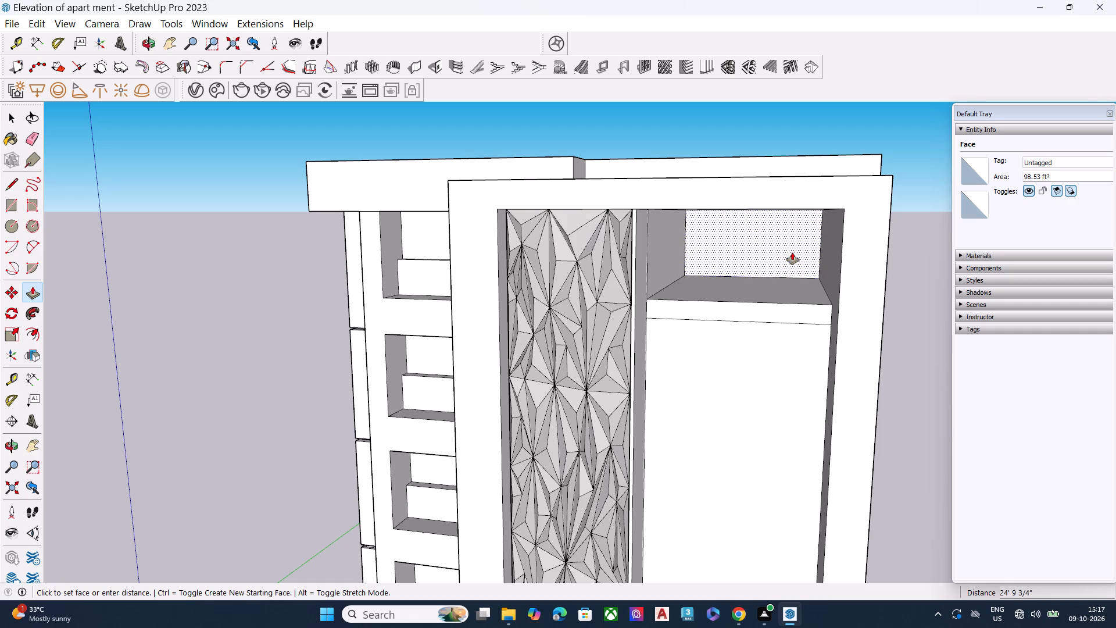
click(795, 251)
key(space)
Push/Pull the narrow strip below the upper opening about 6' 9 3/4" outward to form a projecting band.
scroll(706, 263, down, 3)
scroll(695, 266, up, 1)
scroll(694, 266, down, 1)
middle_drag(703, 298, 734, 273)
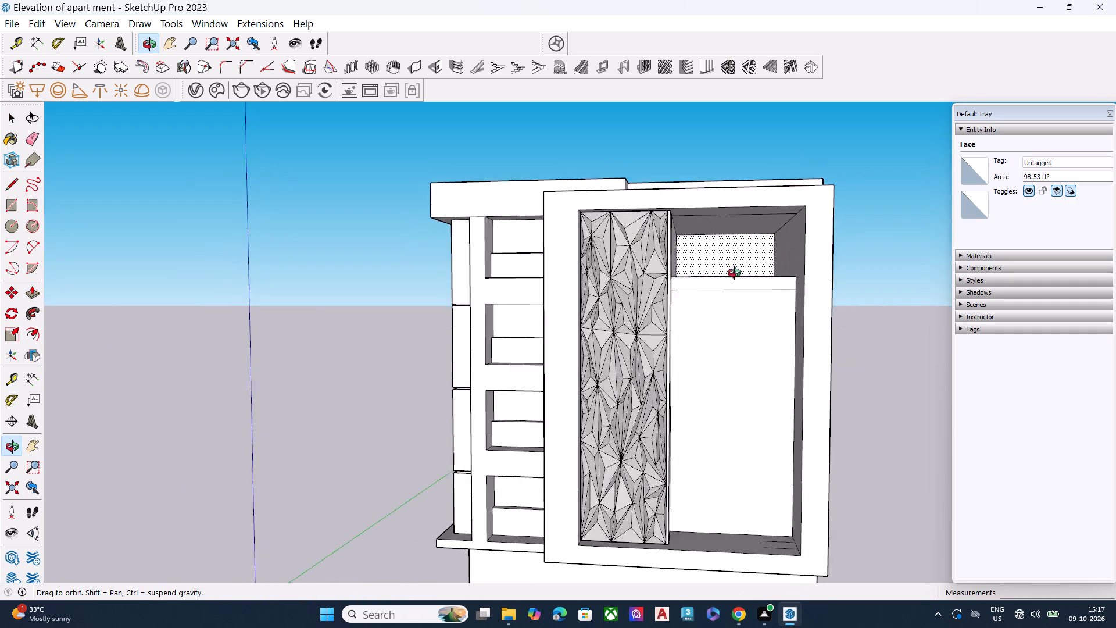
middle_drag(734, 273, 695, 290)
scroll(693, 303, up, 5)
click(696, 289)
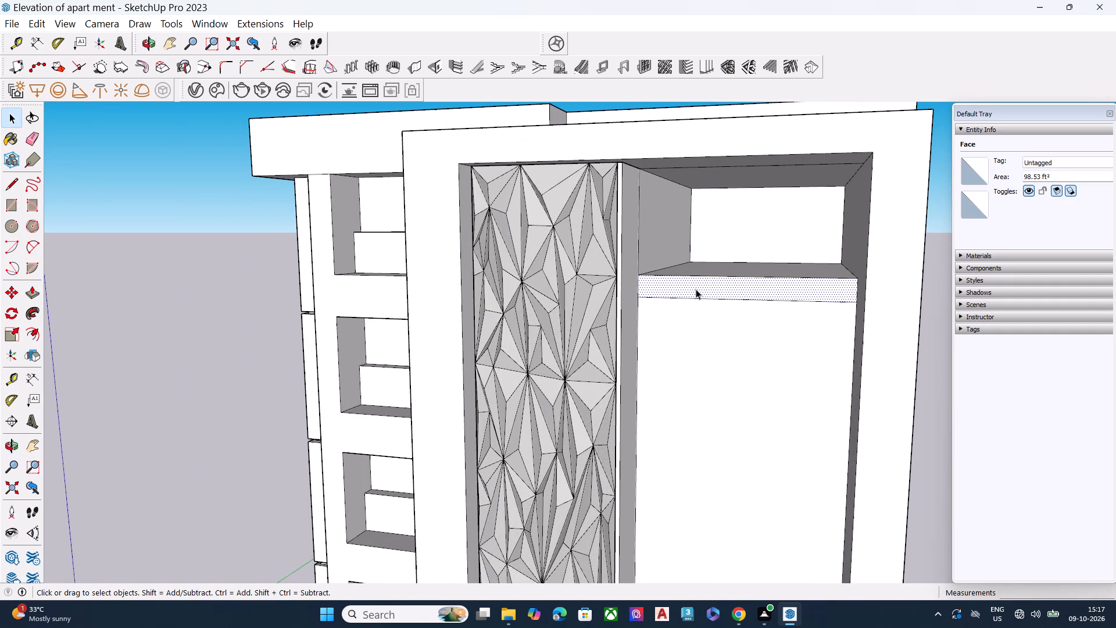
key(p)
click(696, 289)
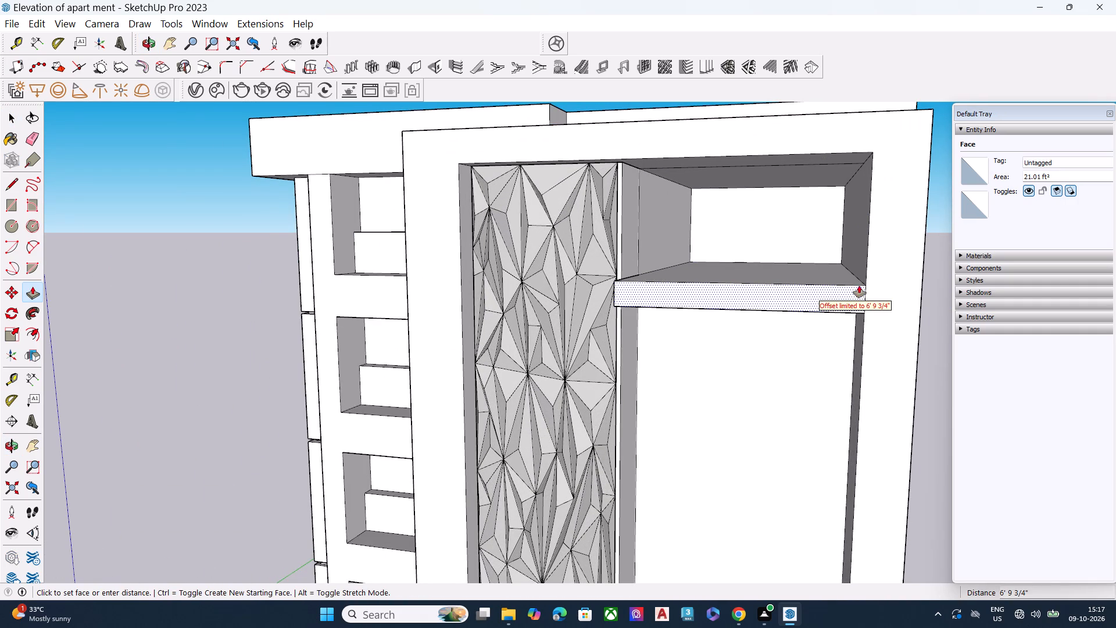
click(864, 284)
key(space)
Push/Pull the underside of the projecting band slightly upward to make the band thinner.
middle_drag(713, 302, 784, 294)
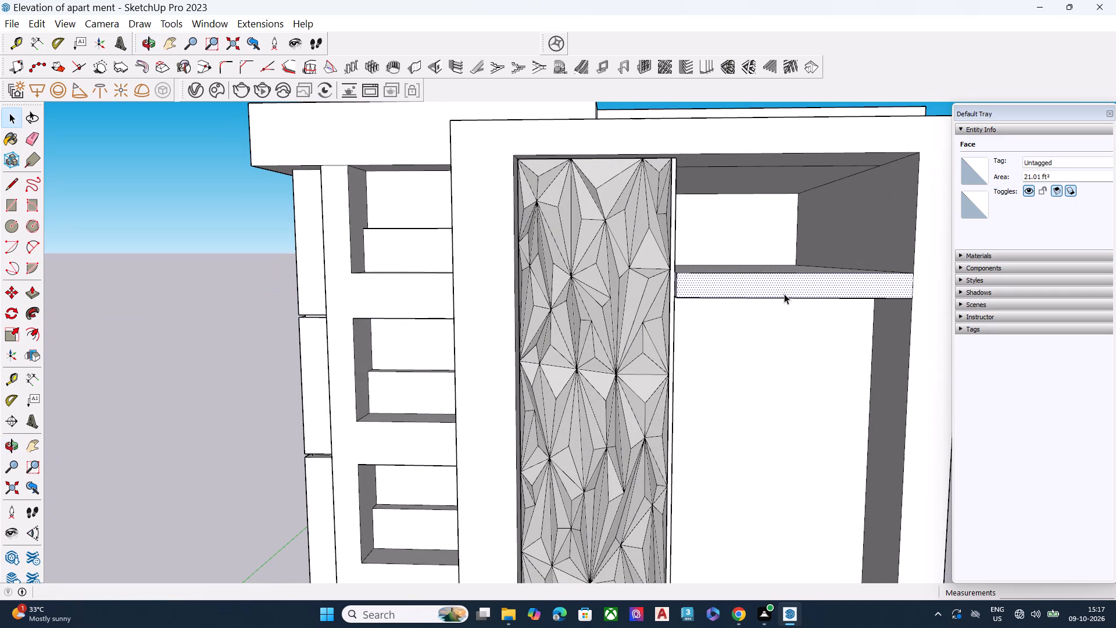
scroll(653, 309, down, 3)
middle_drag(705, 423, 771, 318)
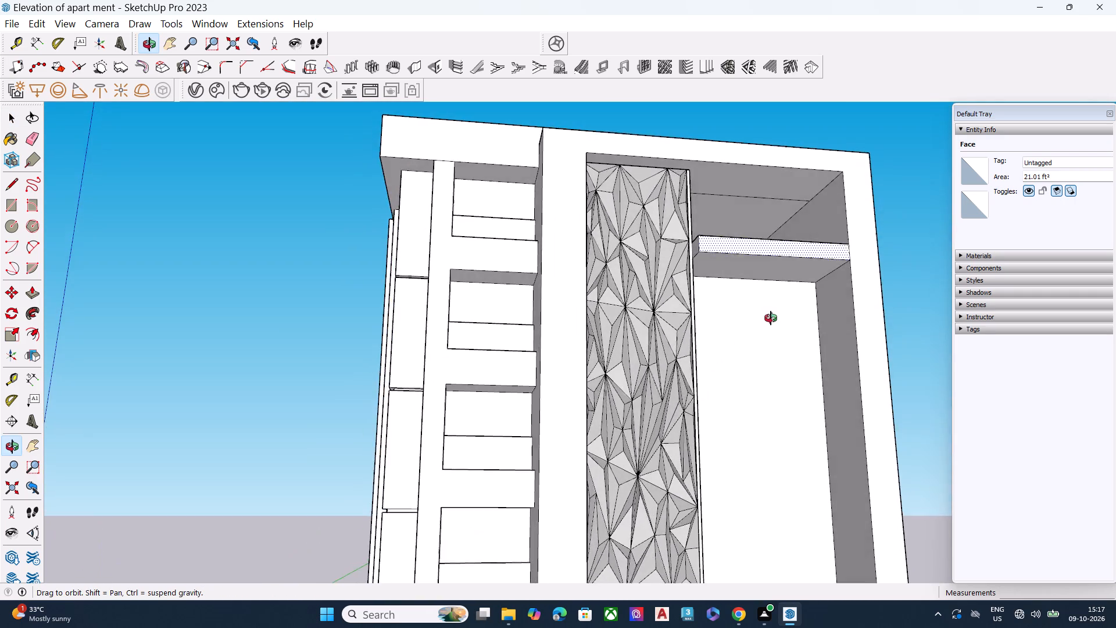
middle_drag(771, 318, 636, 337)
scroll(673, 274, up, 5)
middle_drag(698, 240, 719, 208)
click(724, 222)
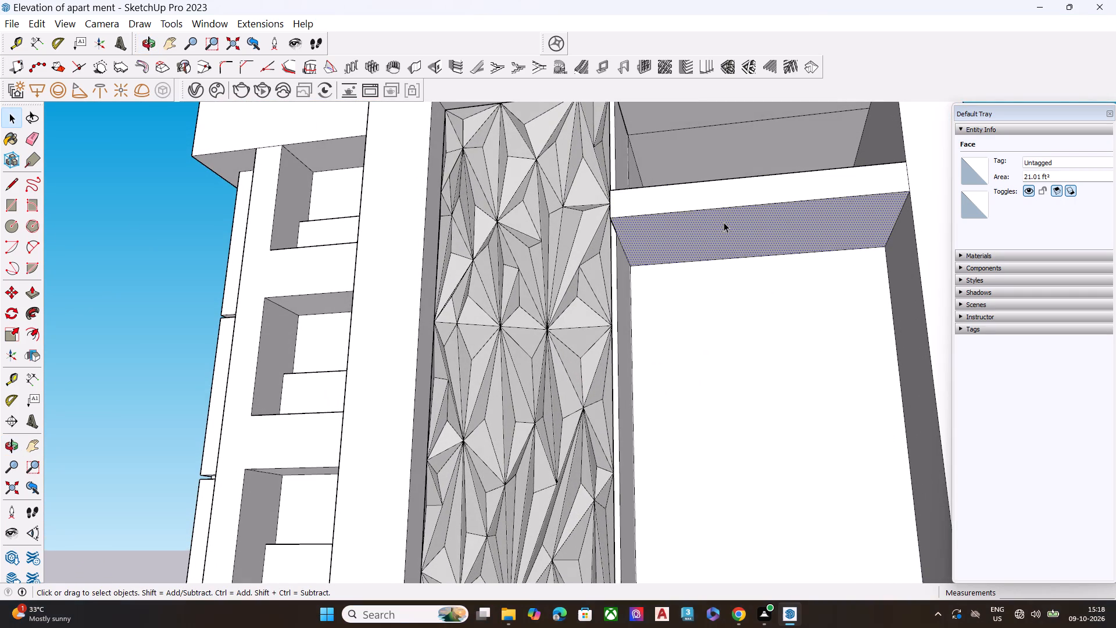
key(p)
click(724, 222)
click(727, 216)
key(space)
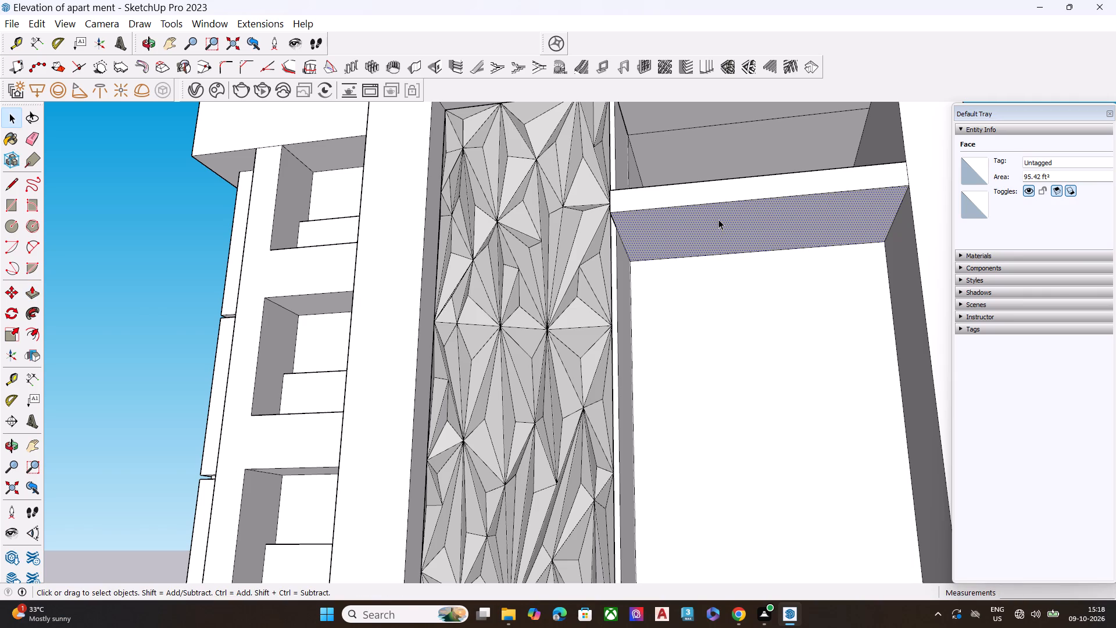
Copy the edge where the band's underside meets the back wall about 1' 6" downward to outline a second strip.
middle_drag(635, 267, 614, 294)
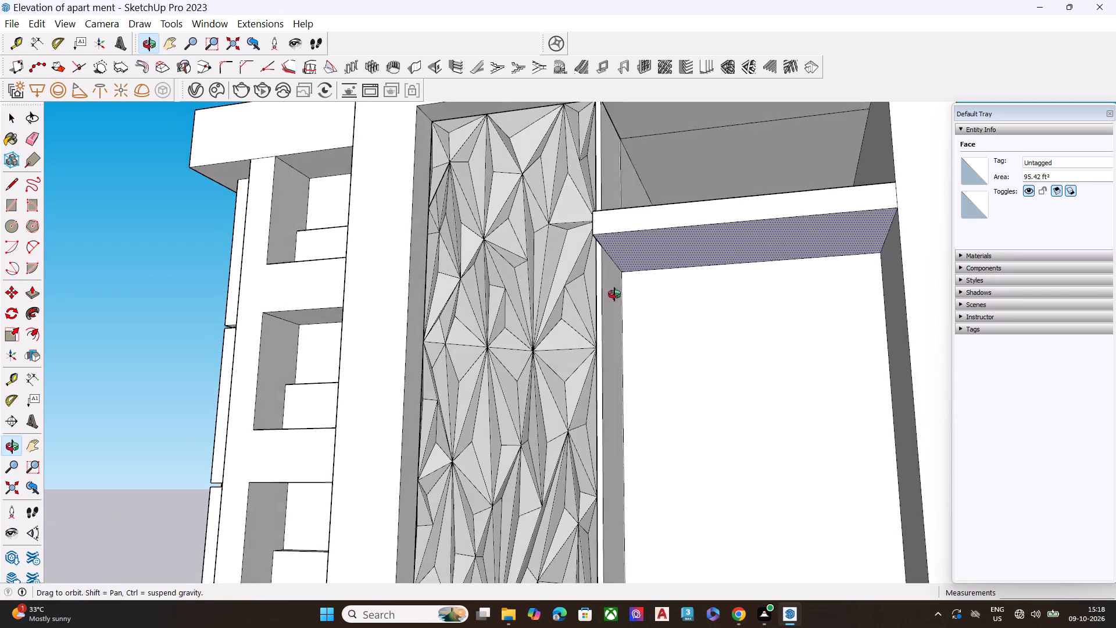
middle_drag(614, 294, 589, 308)
middle_drag(610, 297, 550, 306)
scroll(550, 306, up, 5)
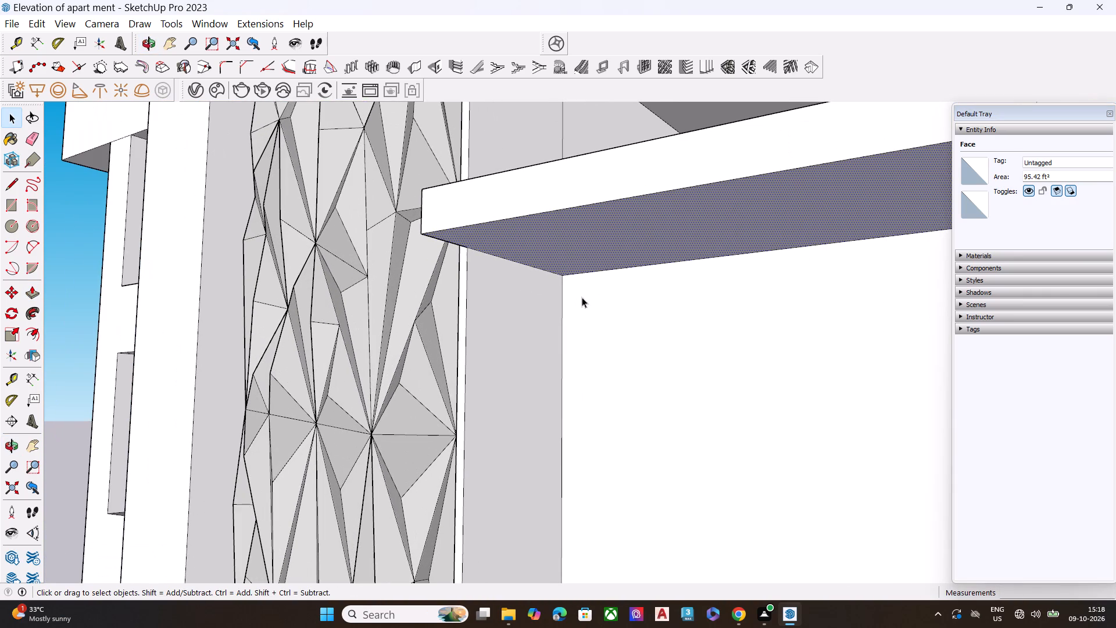
click(636, 266)
key(p)
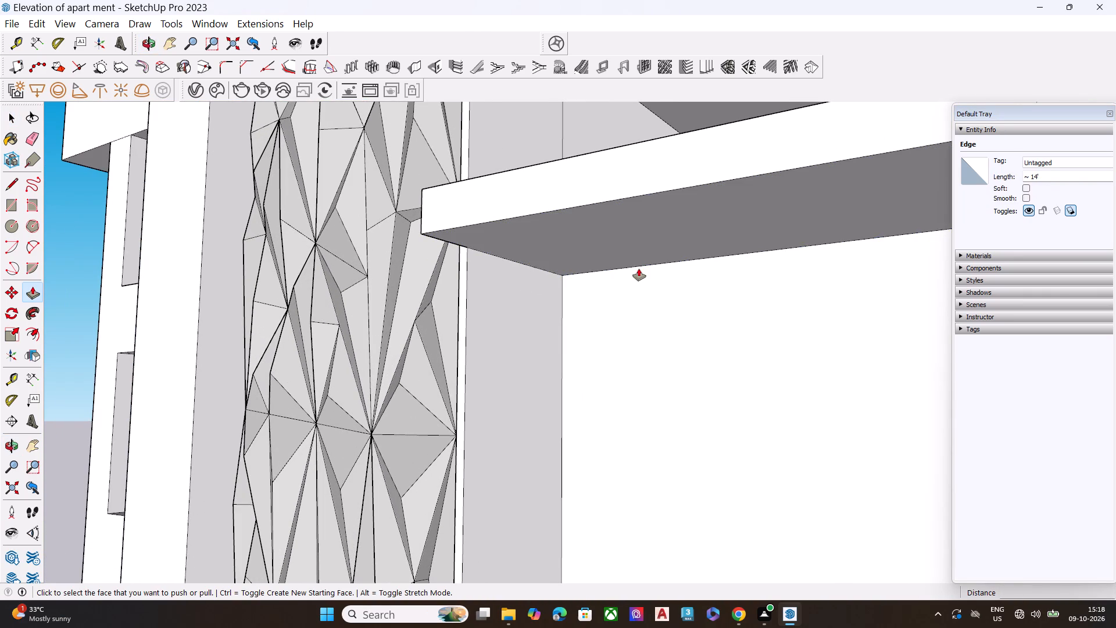
key(space)
click(613, 271)
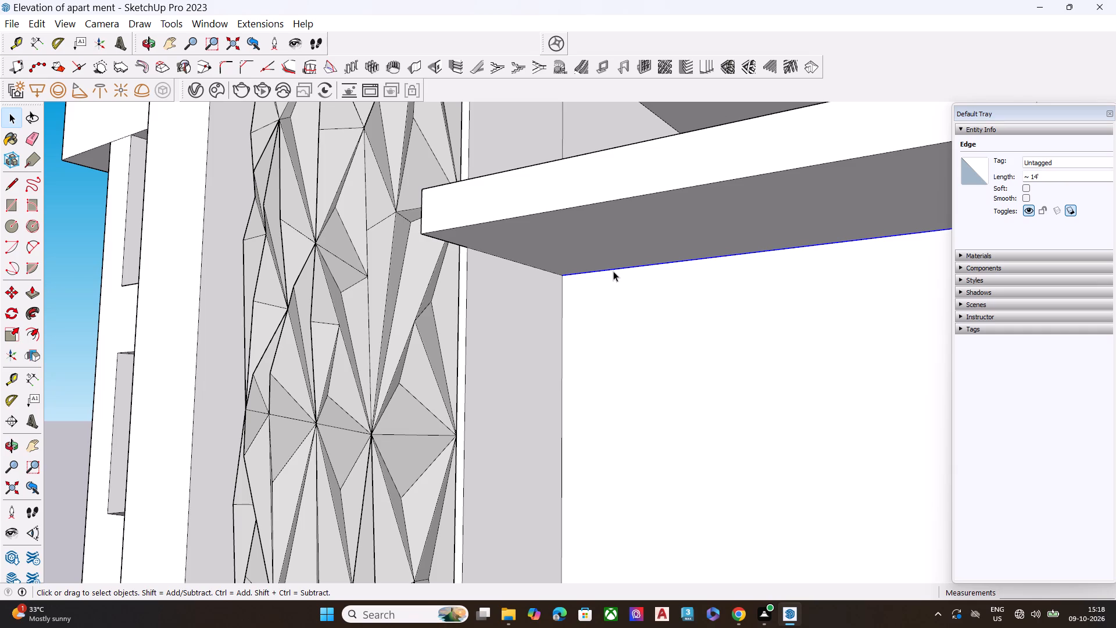
key(m)
click(613, 270)
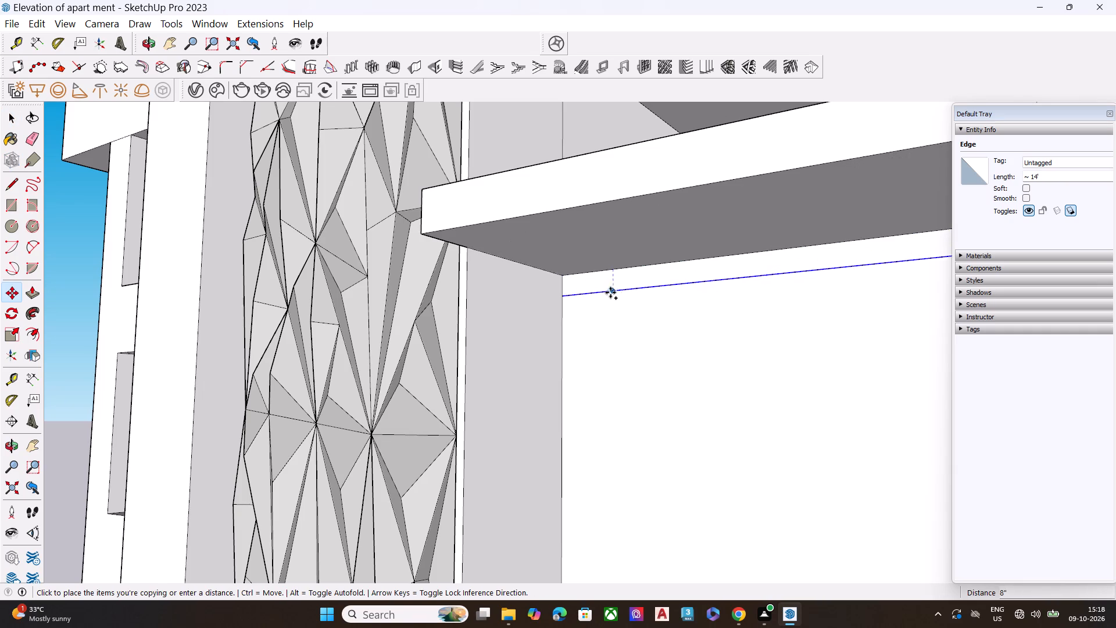
middle_drag(625, 313, 691, 324)
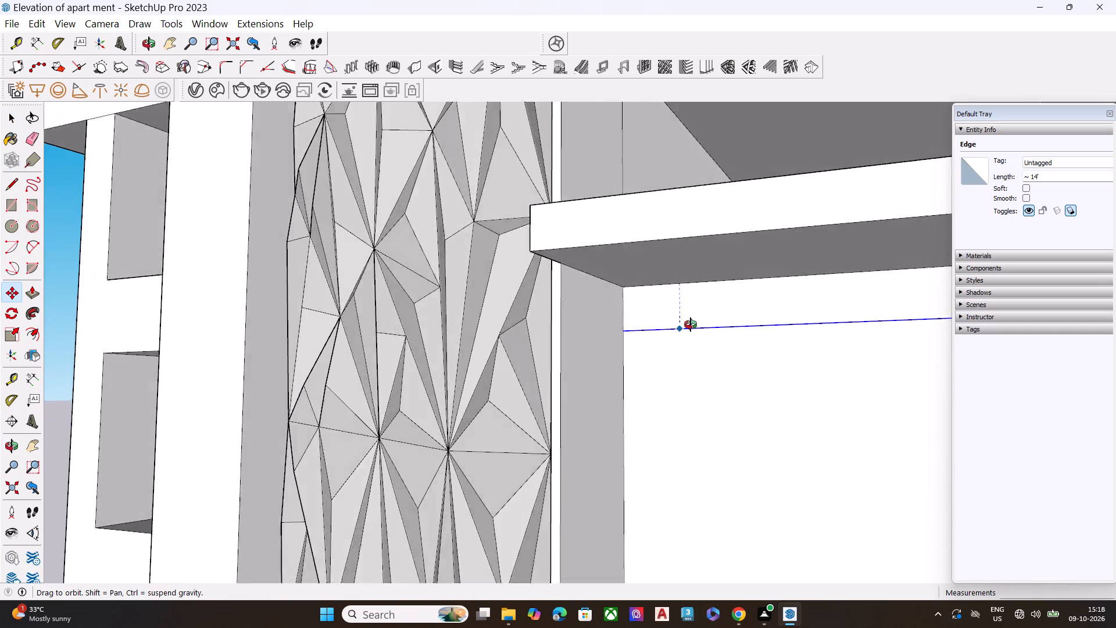
middle_drag(691, 324, 748, 331)
scroll(582, 304, down, 14)
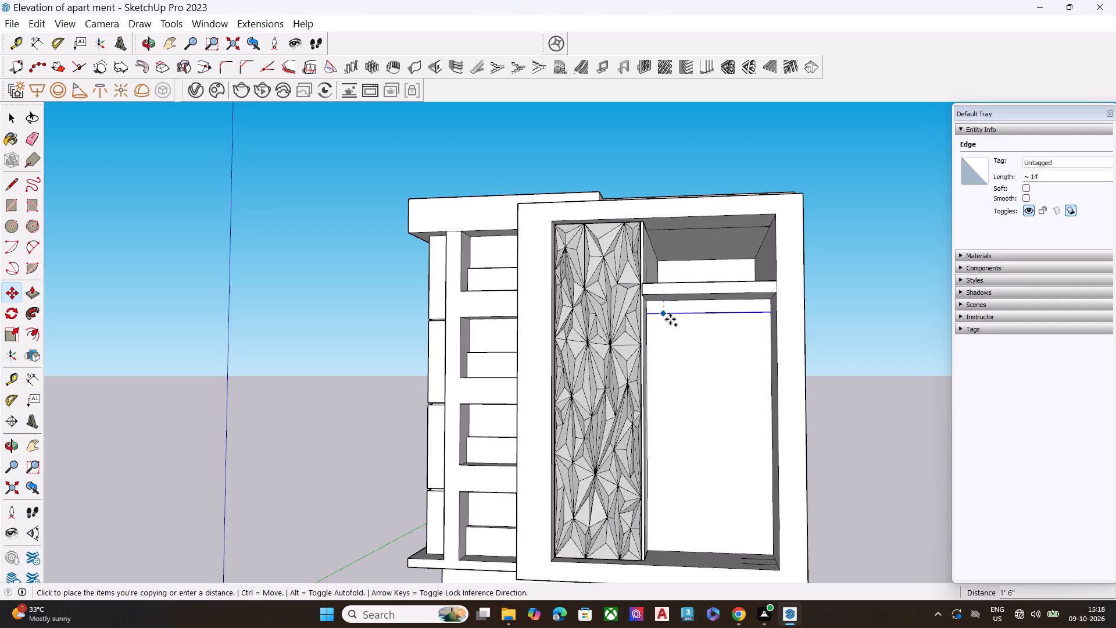
scroll(658, 312, up, 5)
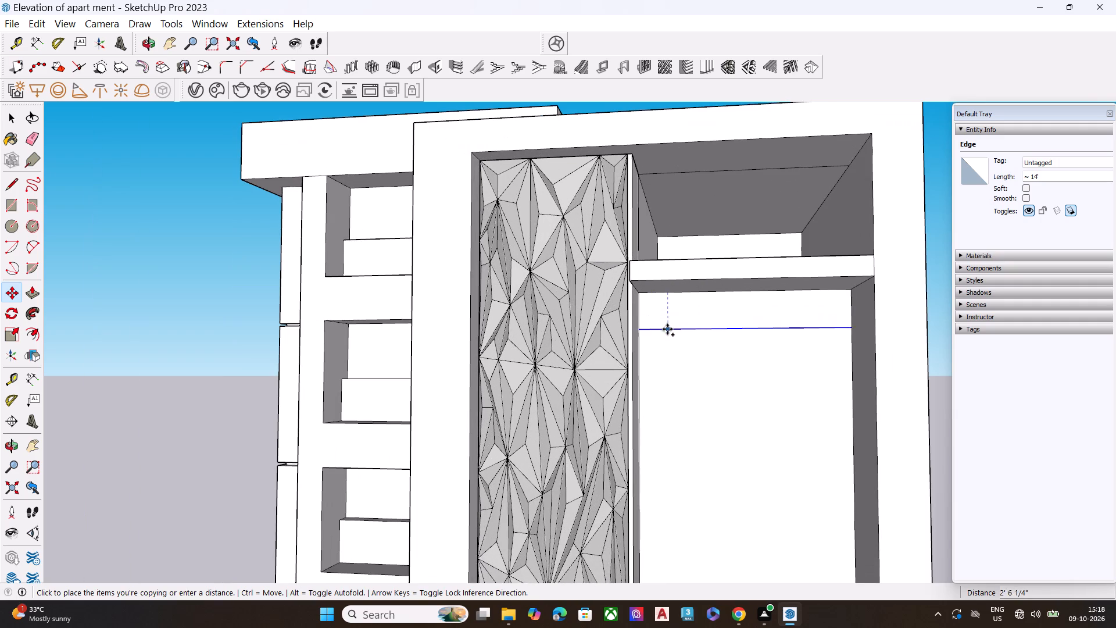
click(669, 320)
key(space)
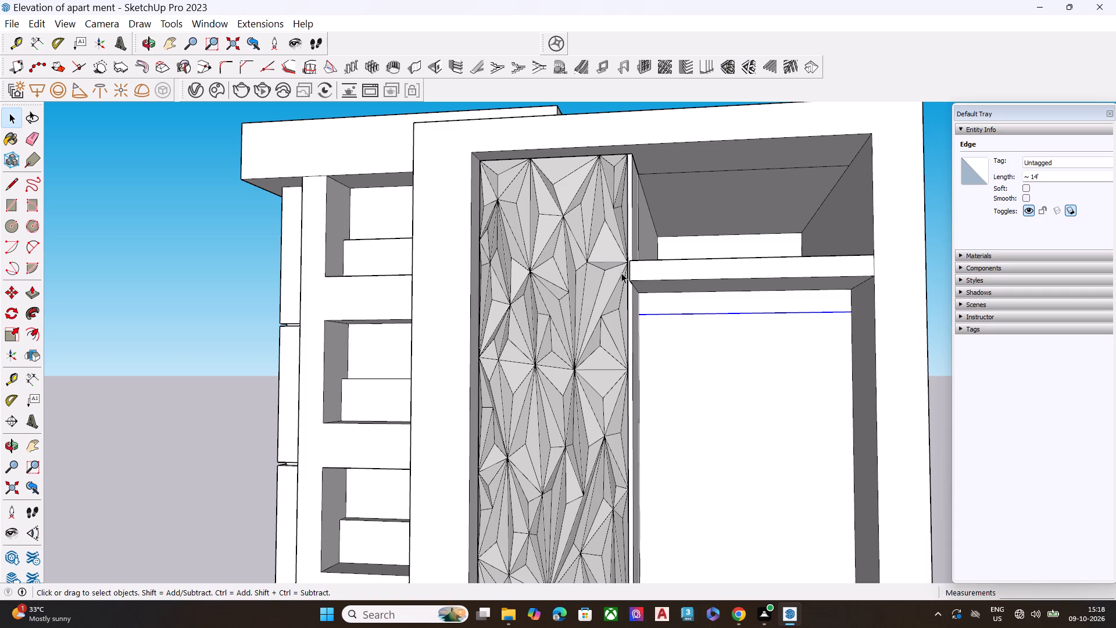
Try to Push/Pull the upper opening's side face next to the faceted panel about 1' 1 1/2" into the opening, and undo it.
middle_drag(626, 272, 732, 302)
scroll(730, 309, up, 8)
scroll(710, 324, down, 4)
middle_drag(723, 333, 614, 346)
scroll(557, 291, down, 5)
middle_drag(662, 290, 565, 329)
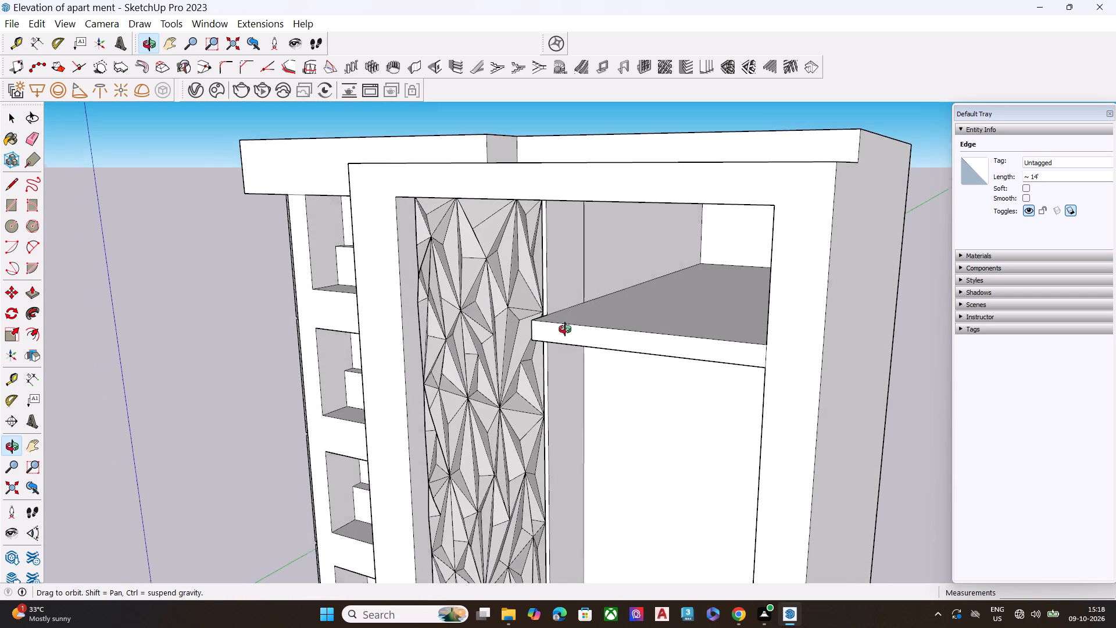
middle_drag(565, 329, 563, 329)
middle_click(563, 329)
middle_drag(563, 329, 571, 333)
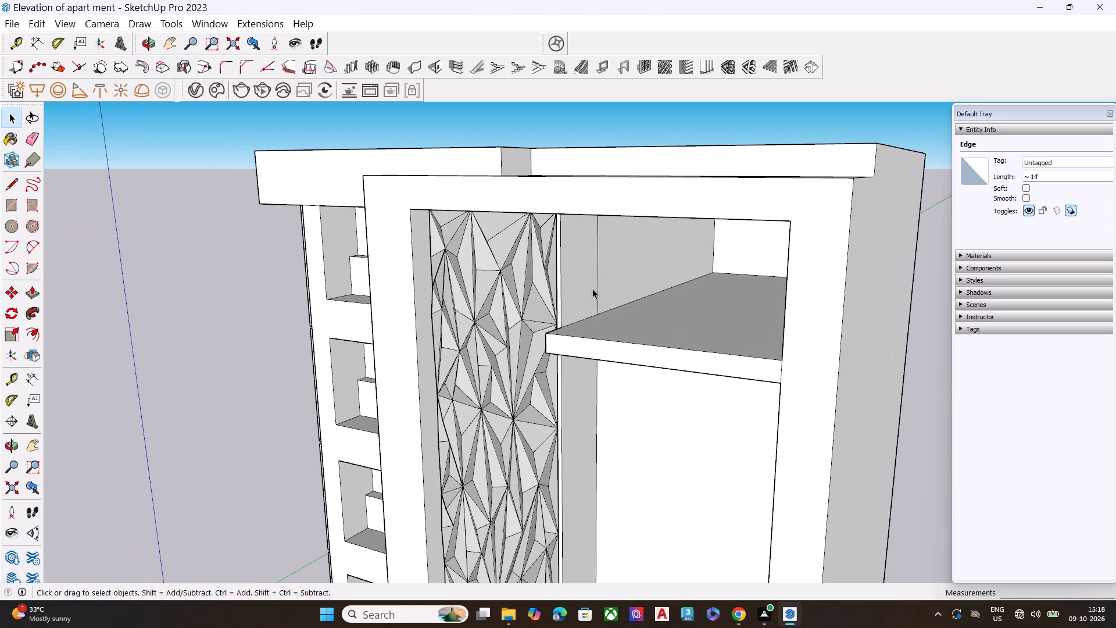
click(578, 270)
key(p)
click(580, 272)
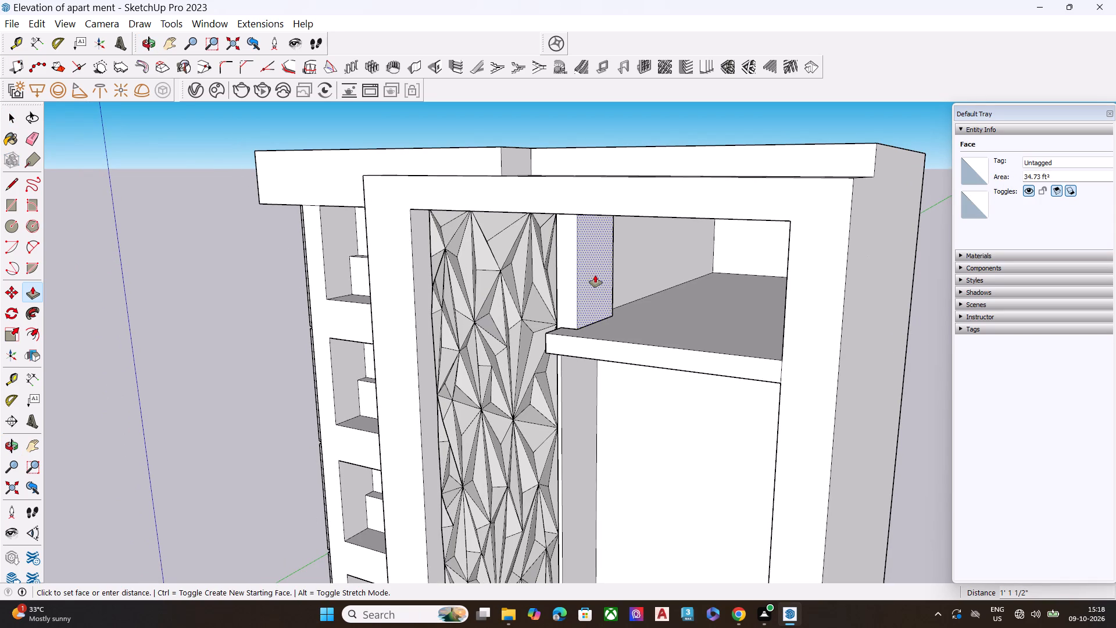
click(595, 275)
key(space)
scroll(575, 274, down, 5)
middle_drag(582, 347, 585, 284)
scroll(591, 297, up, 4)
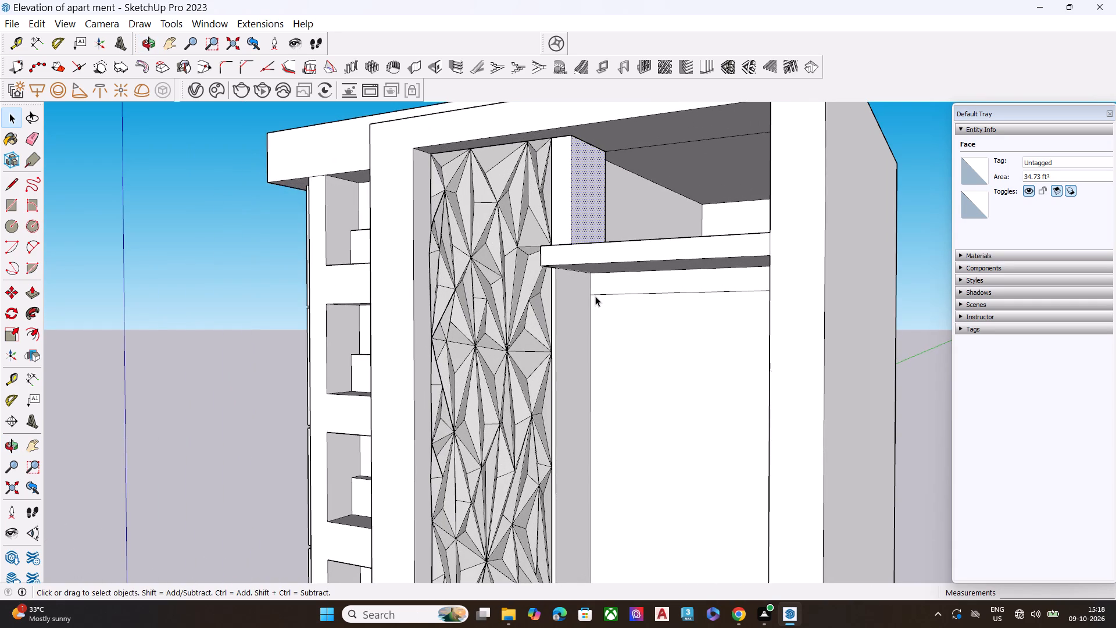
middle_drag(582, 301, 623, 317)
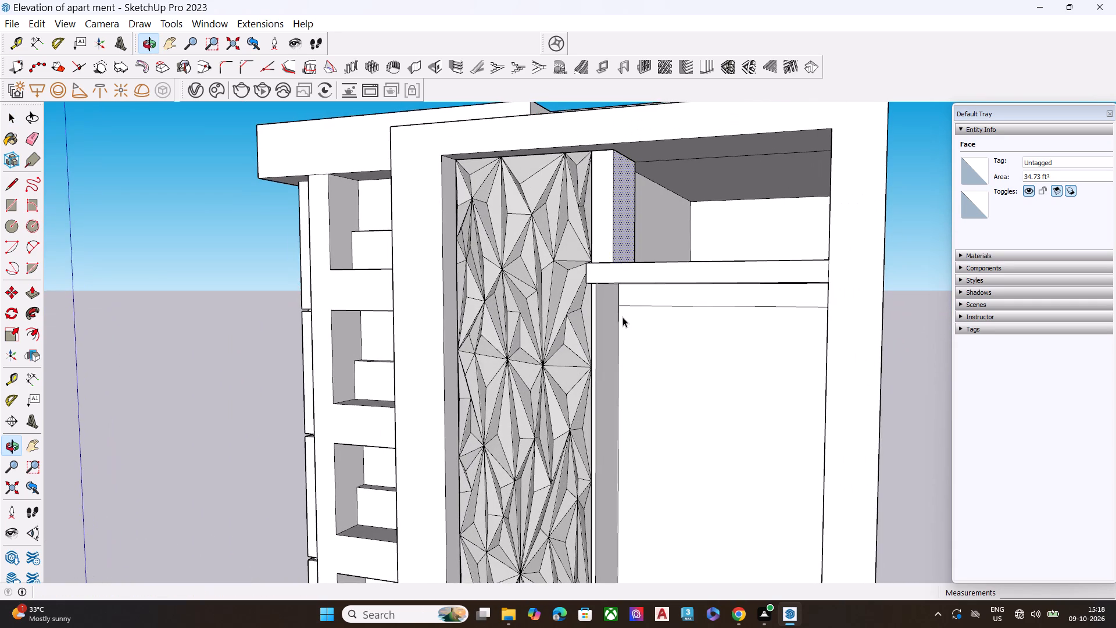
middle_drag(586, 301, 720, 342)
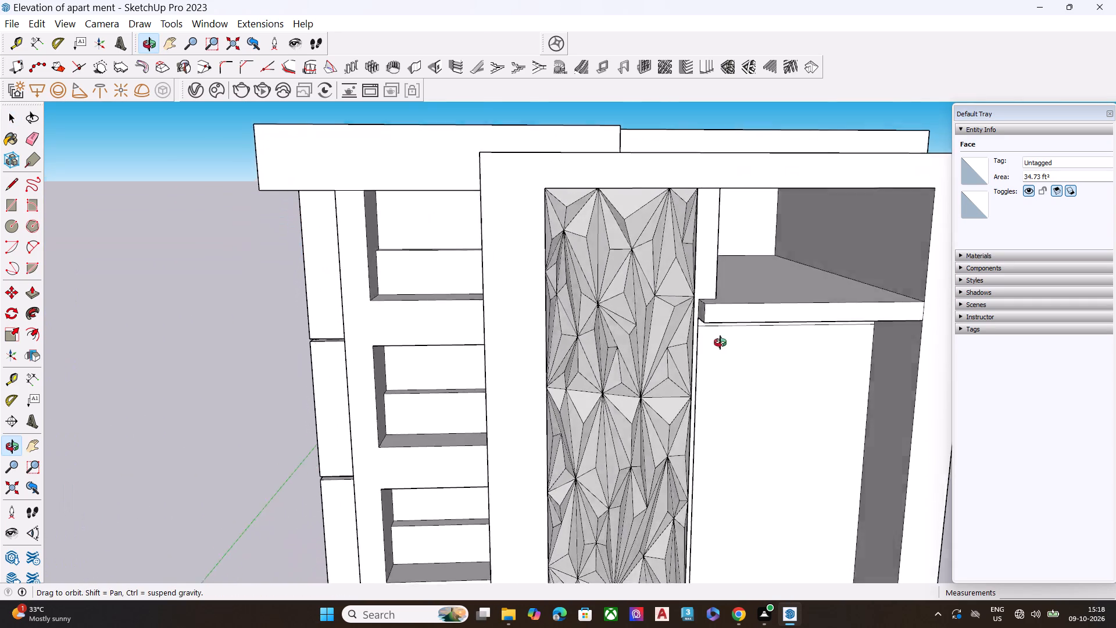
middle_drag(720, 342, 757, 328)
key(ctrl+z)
Push/Pull the upper opening's front side face next to the faceted panel about 1' 10 1/4" into the opening.
middle_drag(764, 315, 619, 337)
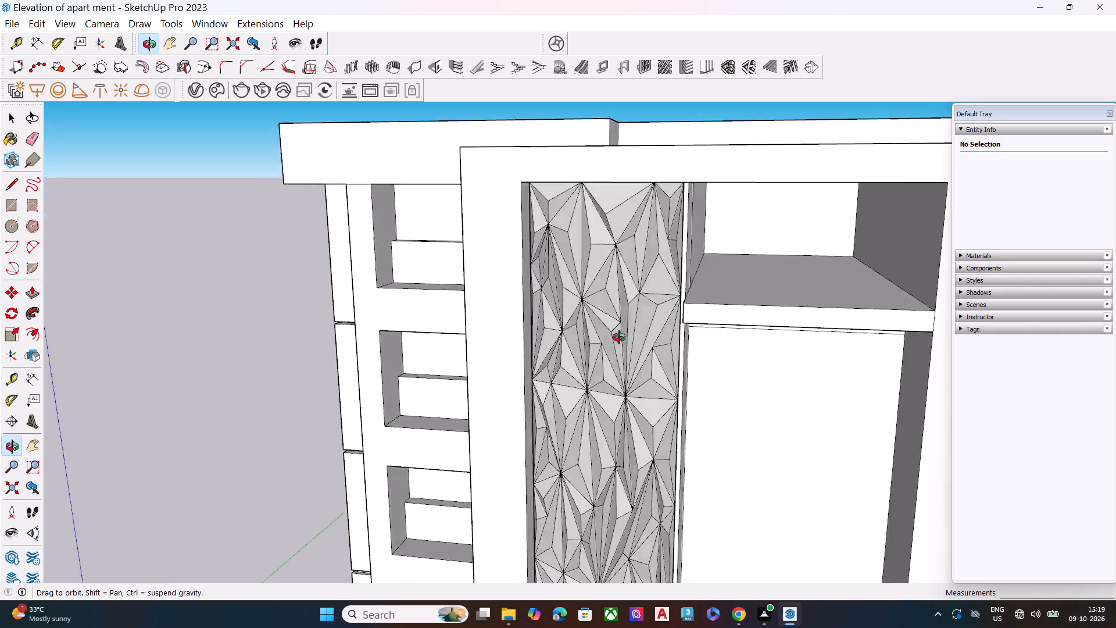
middle_drag(619, 337, 580, 342)
scroll(681, 285, up, 3)
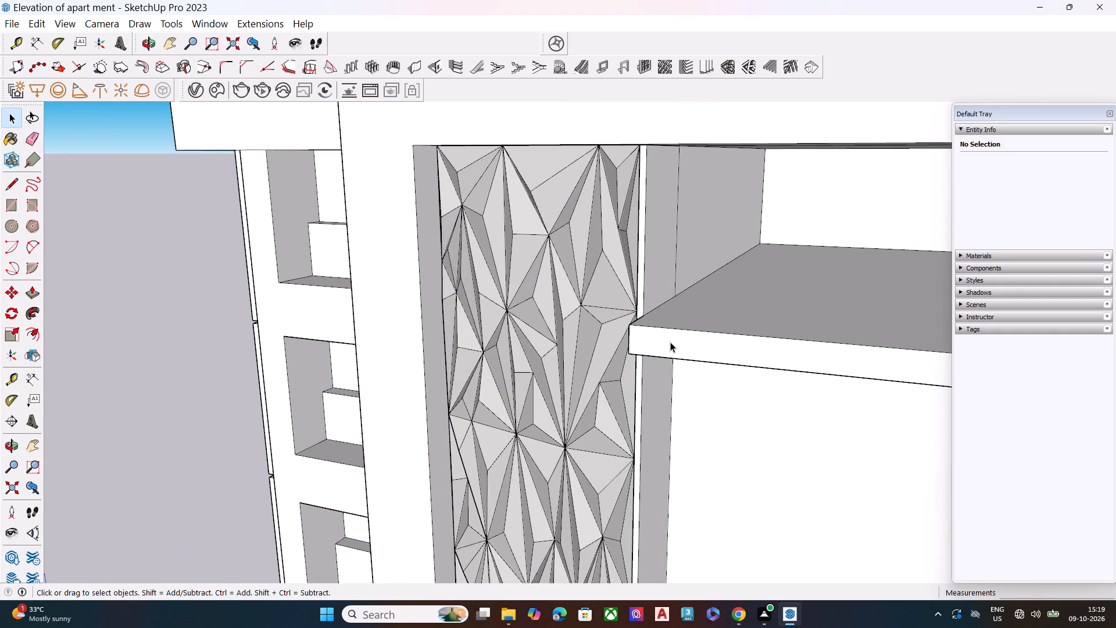
click(659, 255)
key(p)
click(659, 255)
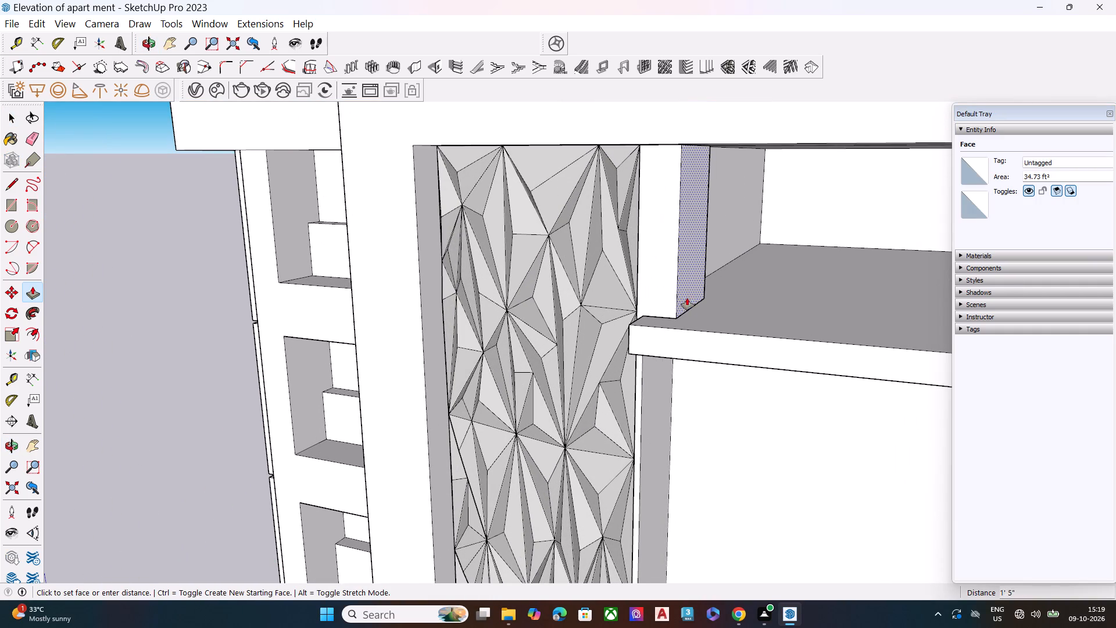
click(695, 316)
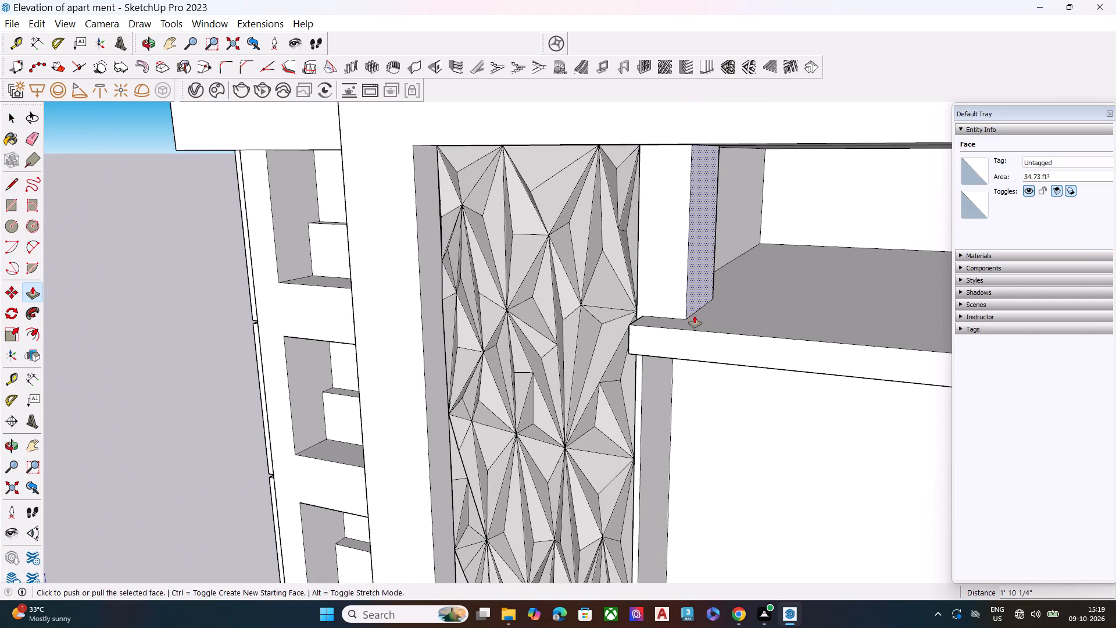
key(space)
Push/Pull the projecting band's end face next to the faceted panel a short distance inward to shorten the band.
middle_drag(681, 333, 722, 330)
click(720, 336)
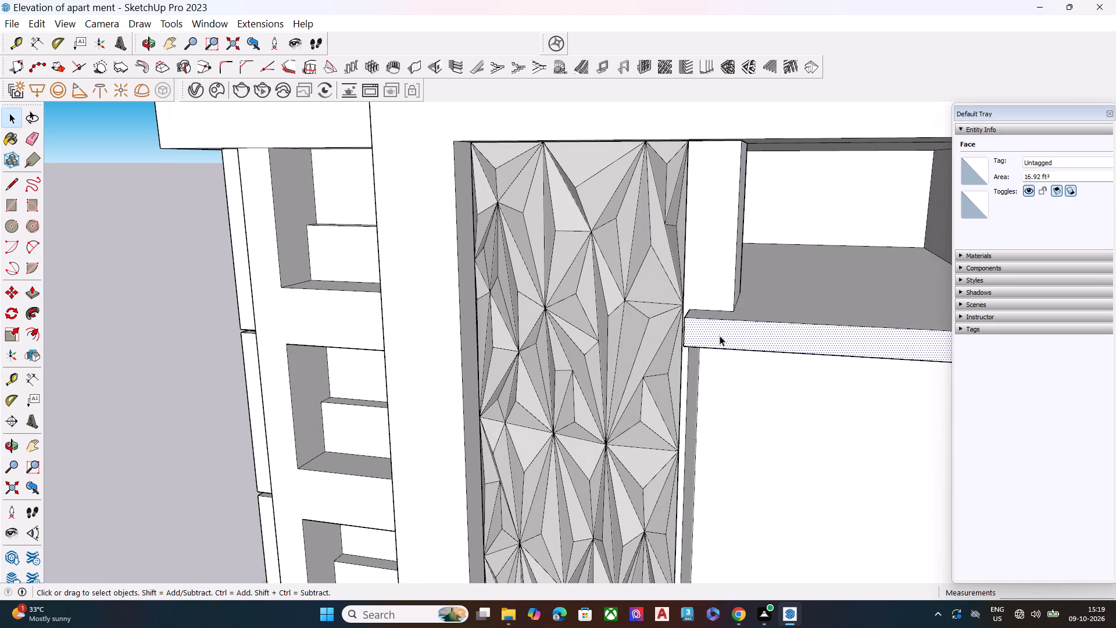
middle_drag(689, 330, 716, 330)
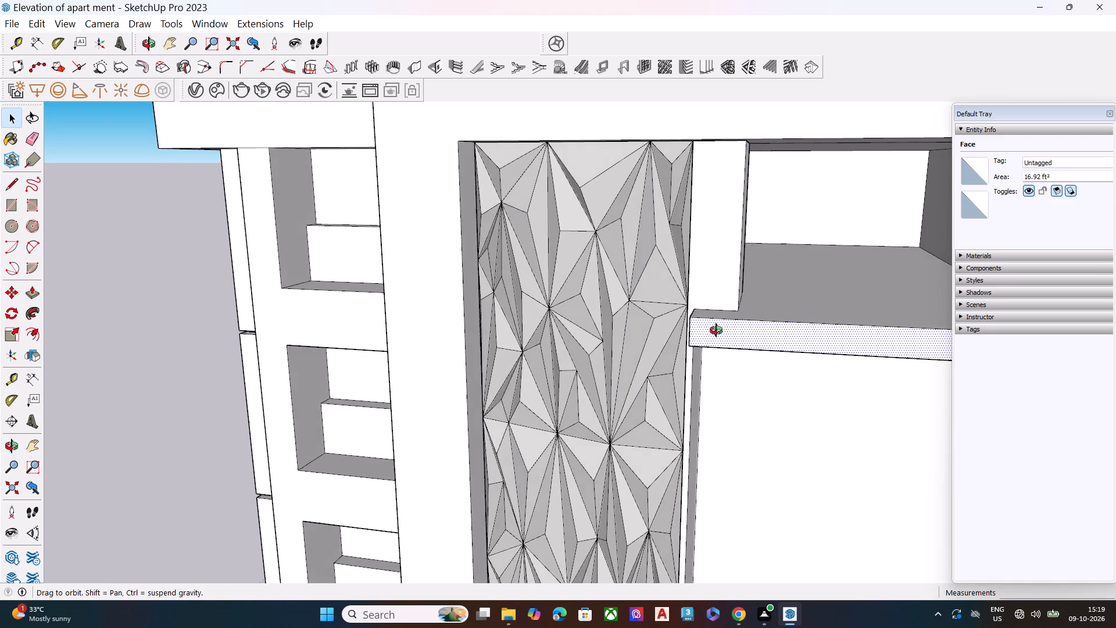
middle_drag(716, 330, 827, 345)
click(804, 333)
key(p)
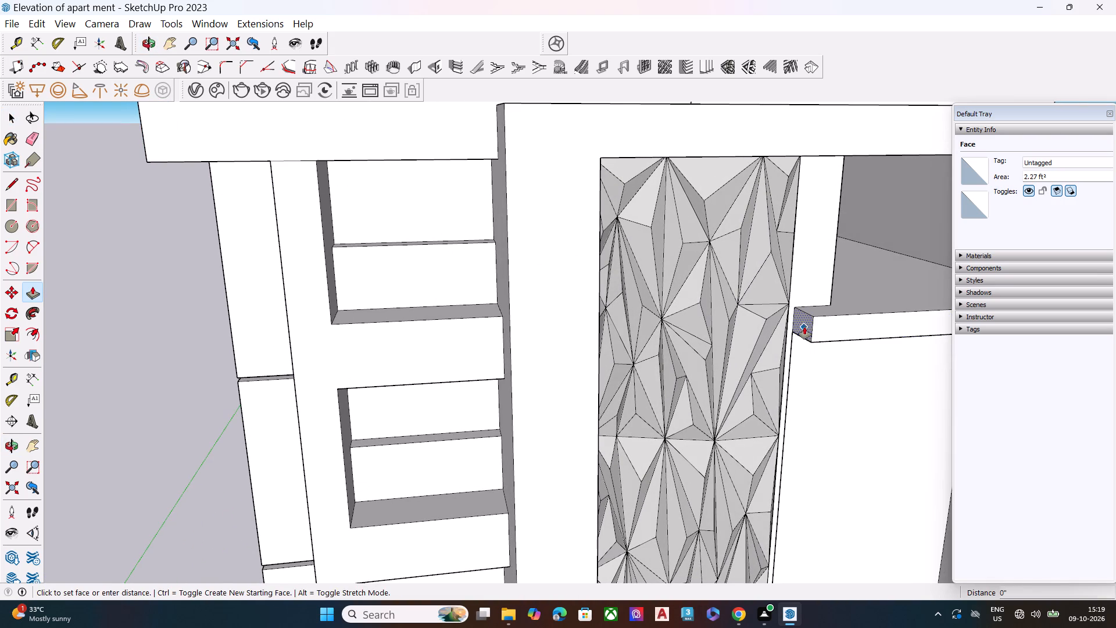
click(804, 327)
click(825, 322)
key(space)
Push/Pull the second strip on the back wall about 4' 11 1/4" outward to form a stepped band under the upper one.
middle_drag(802, 340, 760, 233)
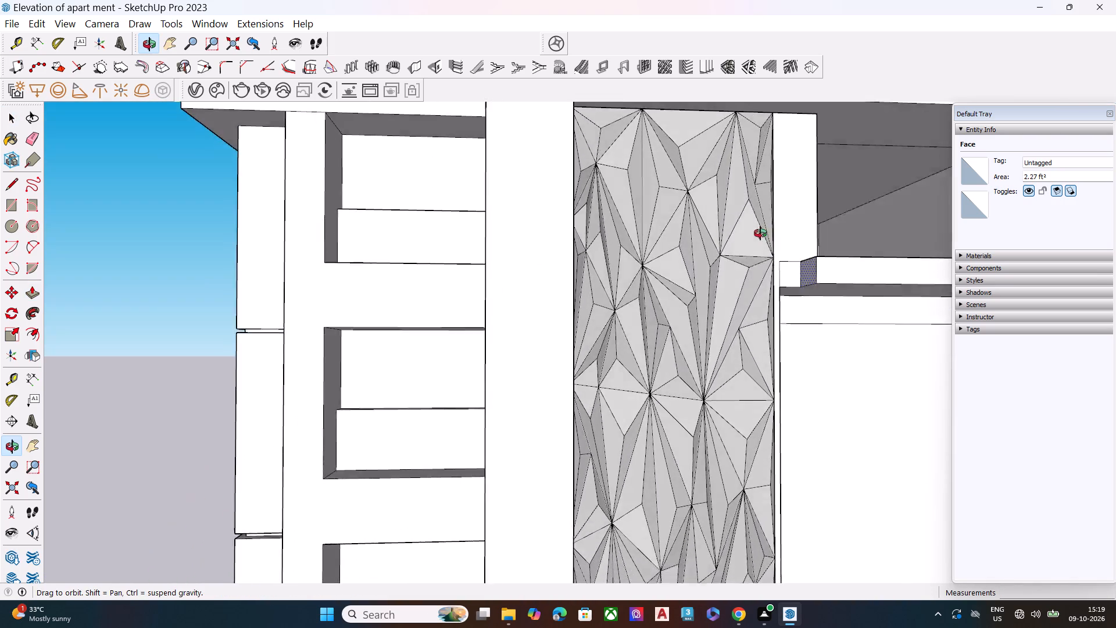
middle_drag(760, 233, 711, 197)
scroll(747, 217, up, 5)
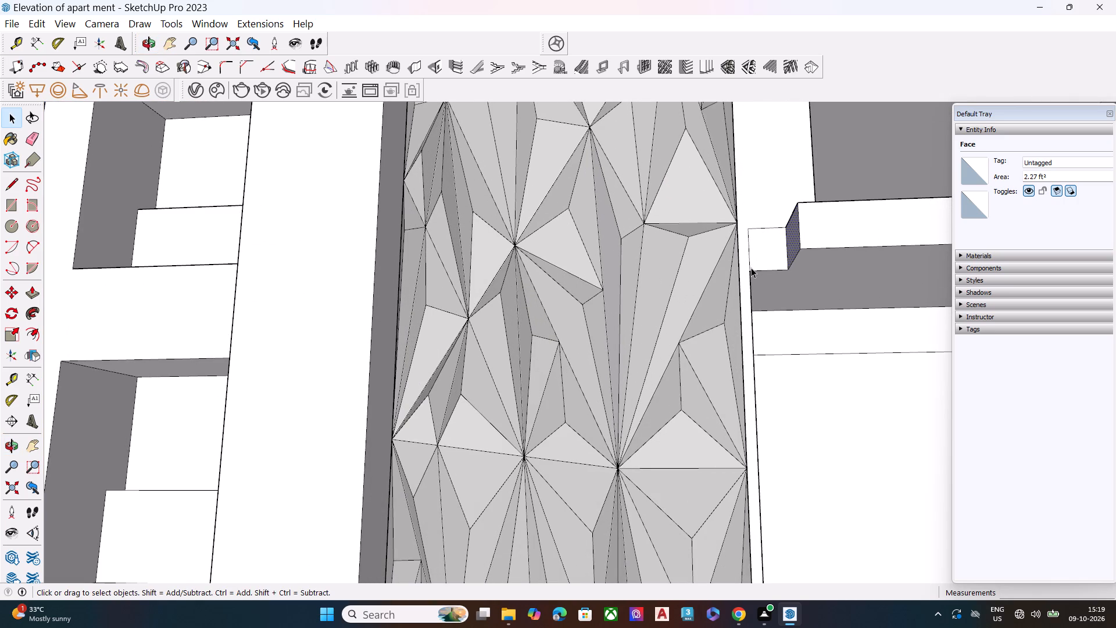
middle_drag(779, 205, 732, 276)
scroll(677, 246, down, 7)
middle_drag(737, 309, 713, 279)
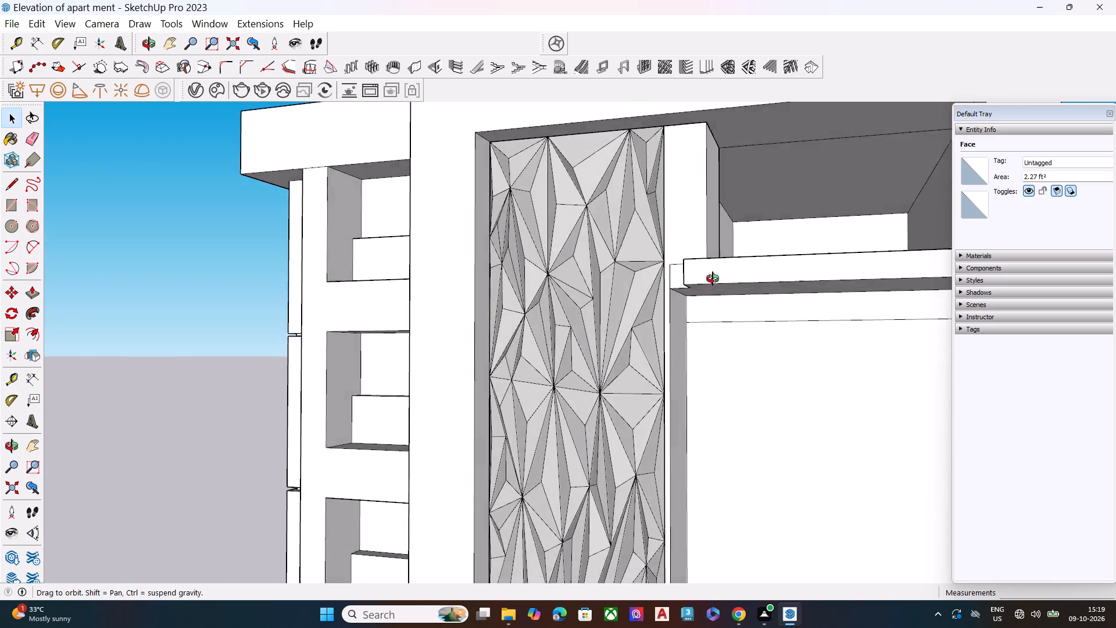
middle_drag(713, 279, 746, 268)
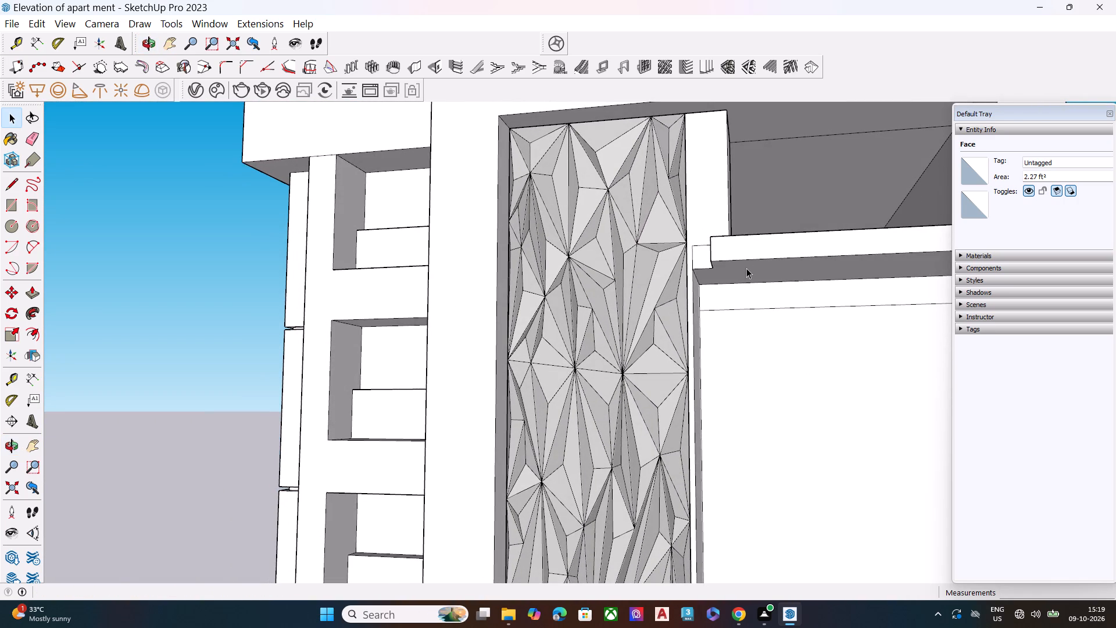
middle_drag(718, 263, 716, 166)
scroll(694, 192, down, 7)
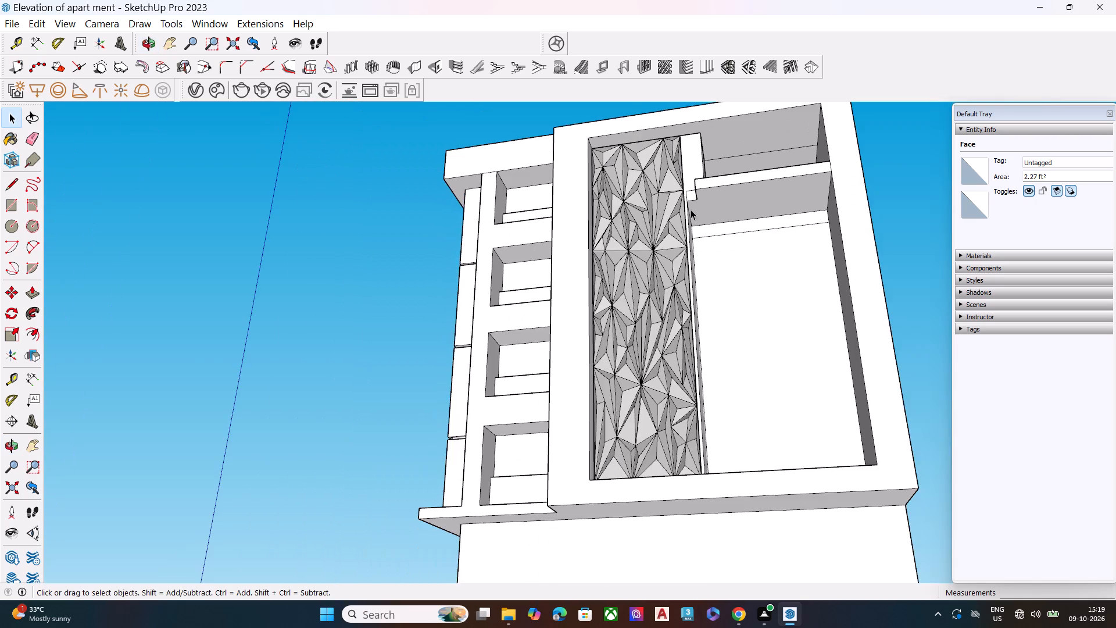
scroll(701, 201, up, 8)
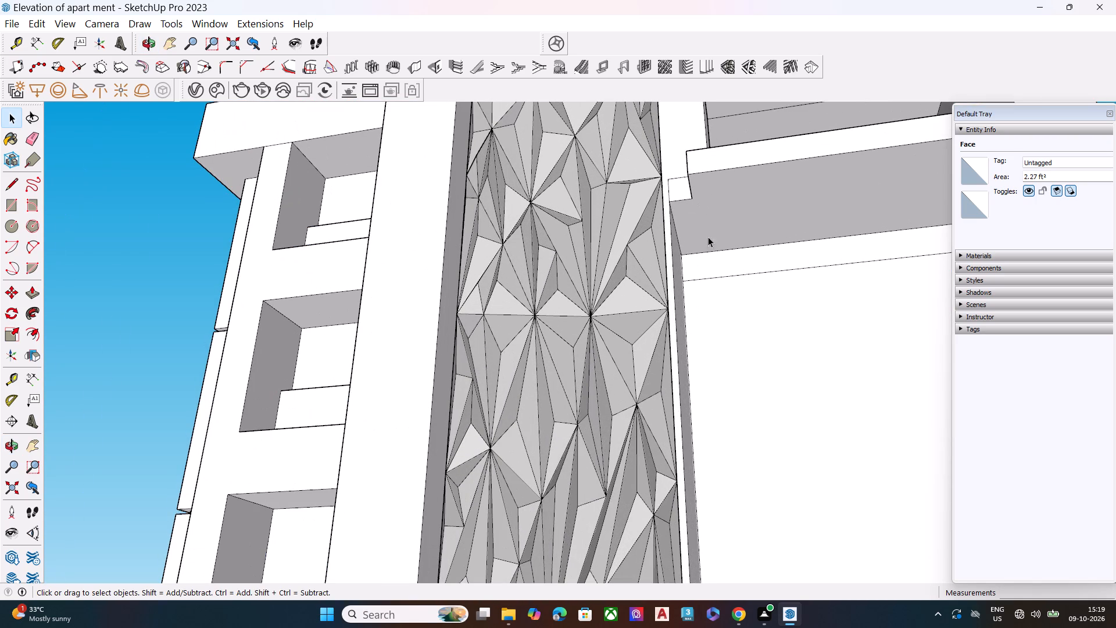
middle_drag(715, 249, 706, 276)
click(711, 274)
scroll(632, 248, down, 3)
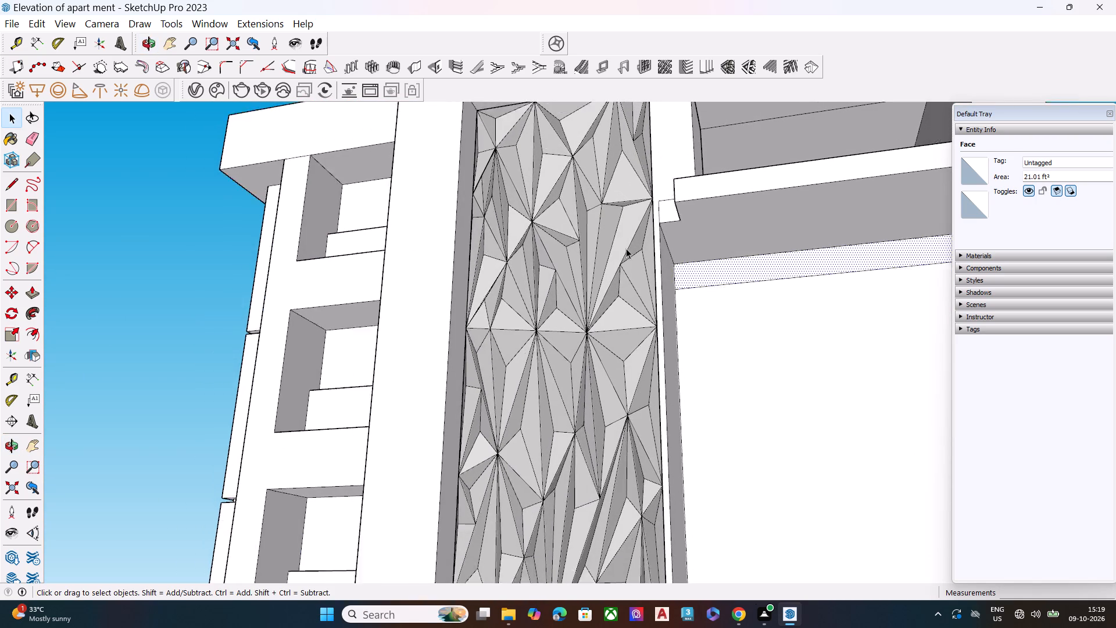
scroll(626, 248, down, 4)
key(p)
click(695, 259)
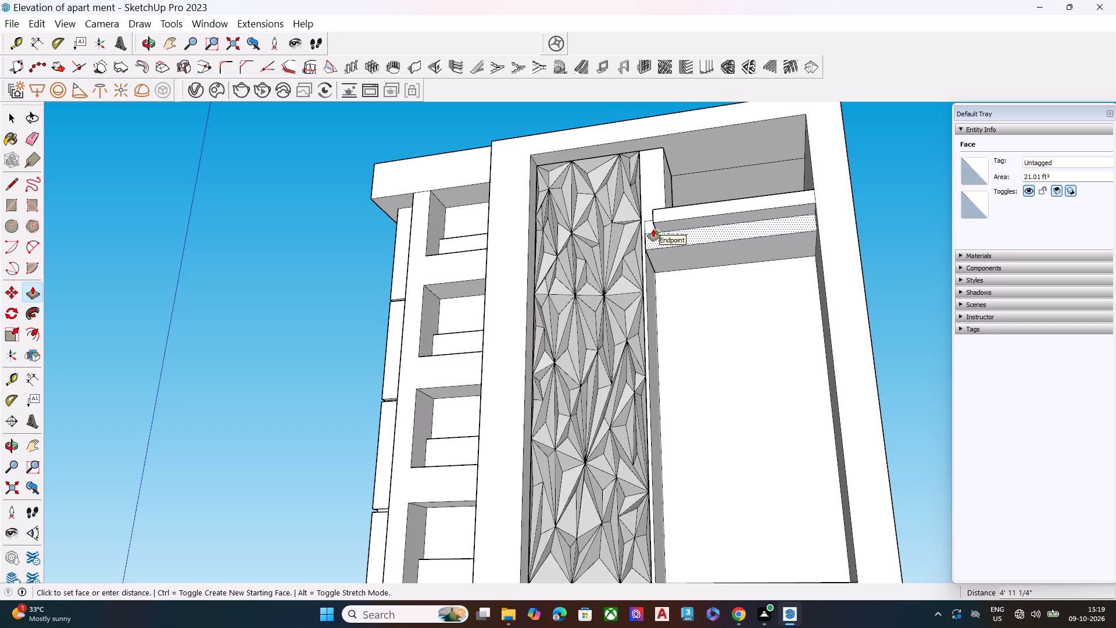
click(653, 229)
key(space)
middle_drag(641, 210, 670, 297)
scroll(670, 298, up, 10)
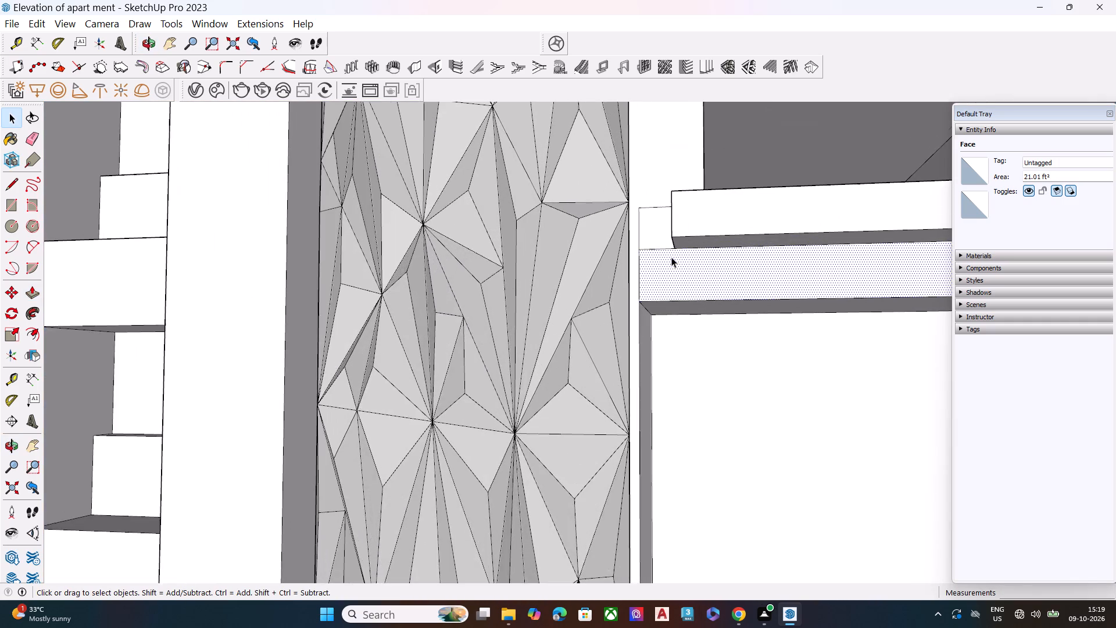
Delete the two leftover edges on the wall between the faceted panel and the upper projecting band's end.
scroll(644, 227, up, 7)
middle_drag(671, 229, 714, 301)
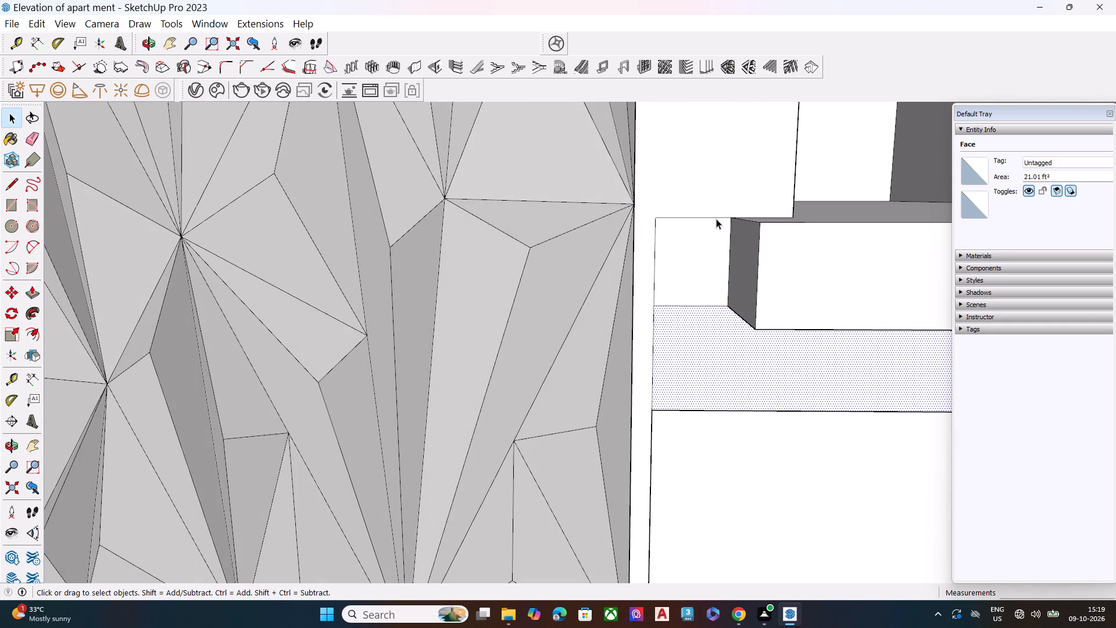
click(716, 216)
click(716, 219)
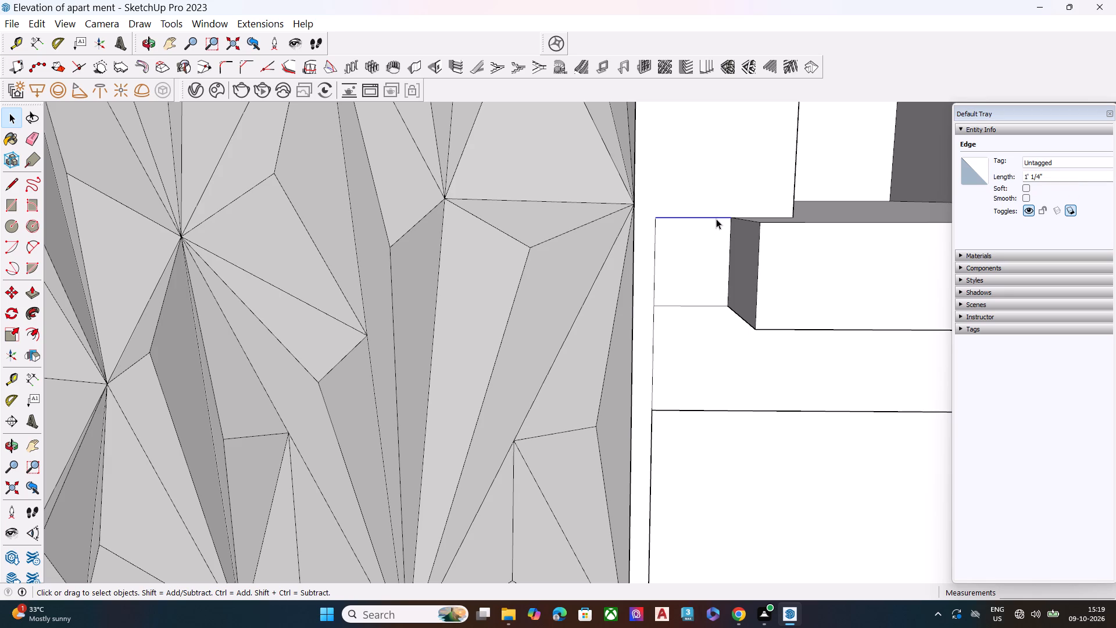
key(Delete)
click(656, 234)
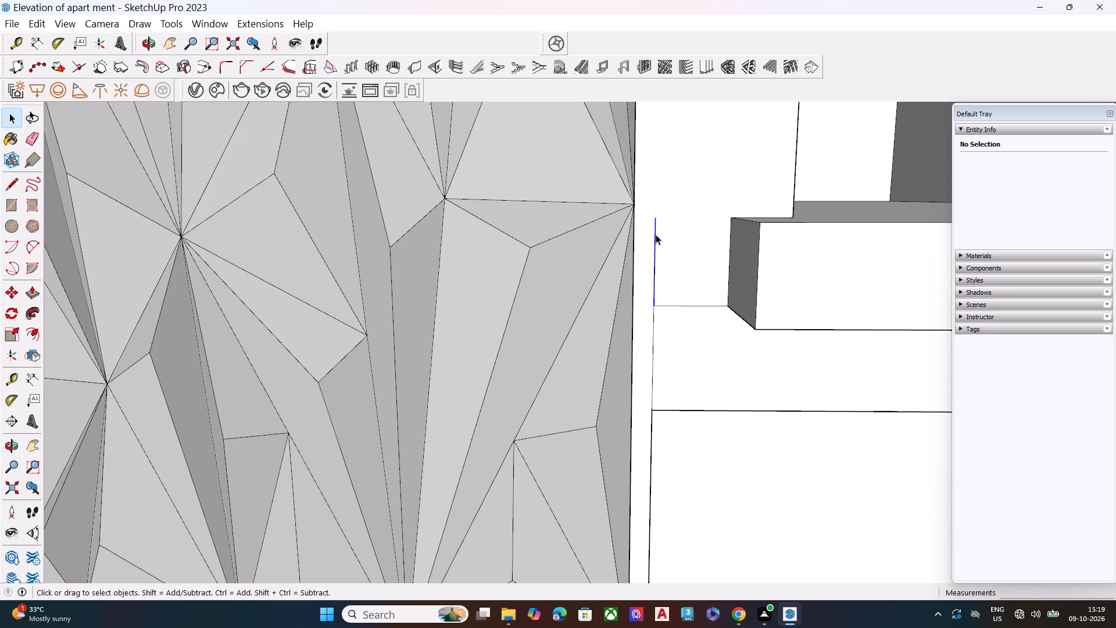
key(Delete)
Measure the height of the upper opening along its inner side edge next to the faceted panel.
scroll(495, 185, down, 13)
scroll(670, 386, down, 1)
middle_drag(669, 386, 652, 374)
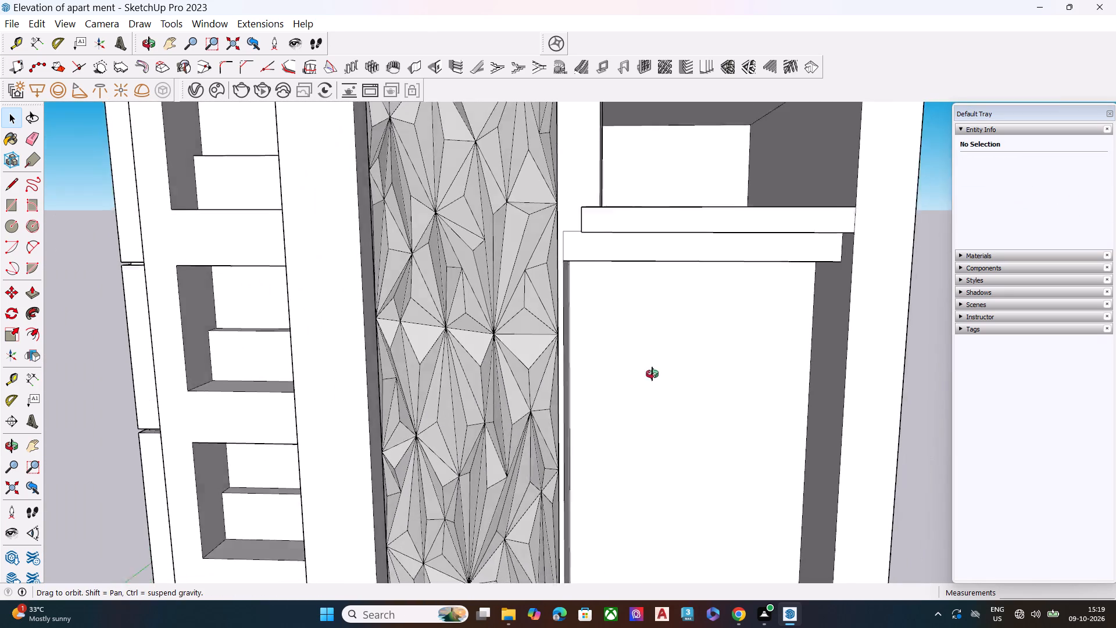
middle_drag(652, 374, 610, 359)
scroll(632, 272, down, 6)
middle_drag(657, 373, 697, 380)
scroll(769, 237, up, 6)
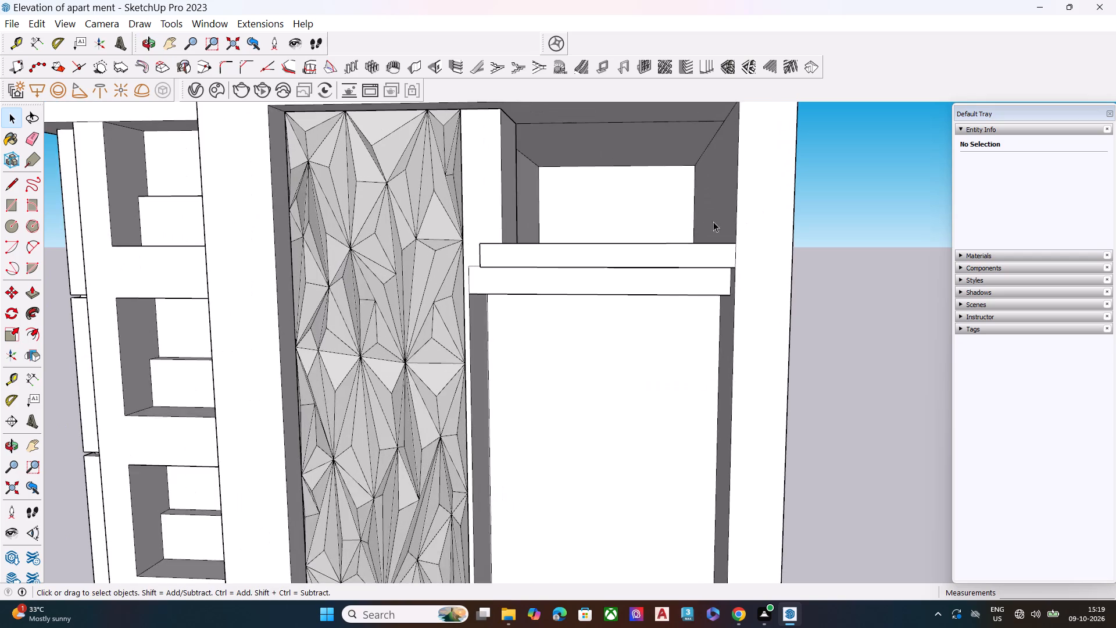
middle_drag(699, 224, 728, 259)
middle_drag(650, 244, 593, 244)
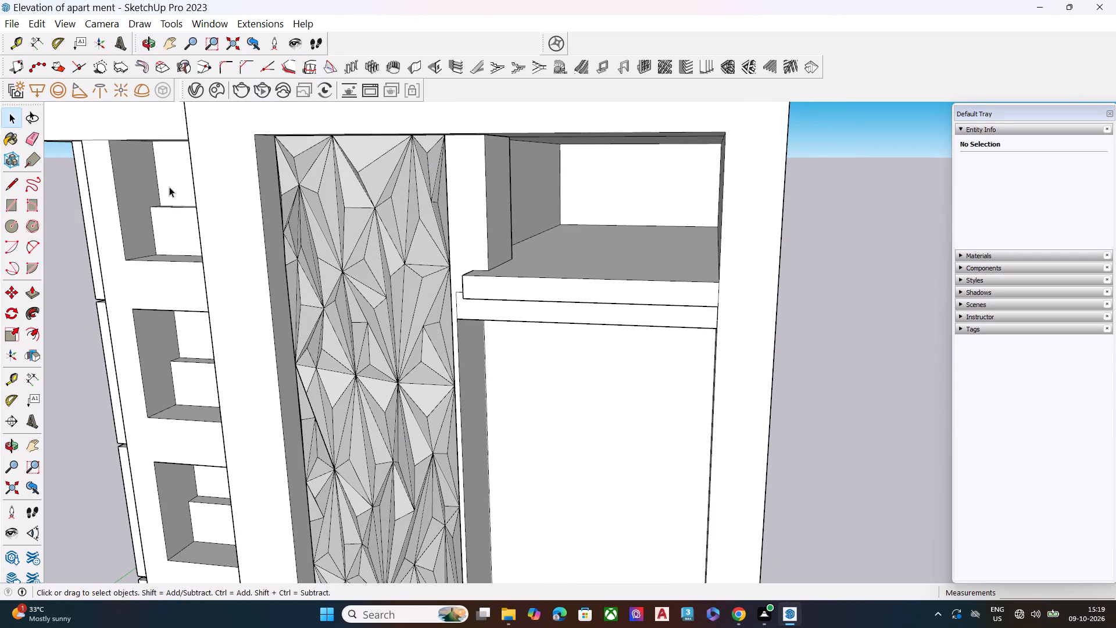
click(31, 381)
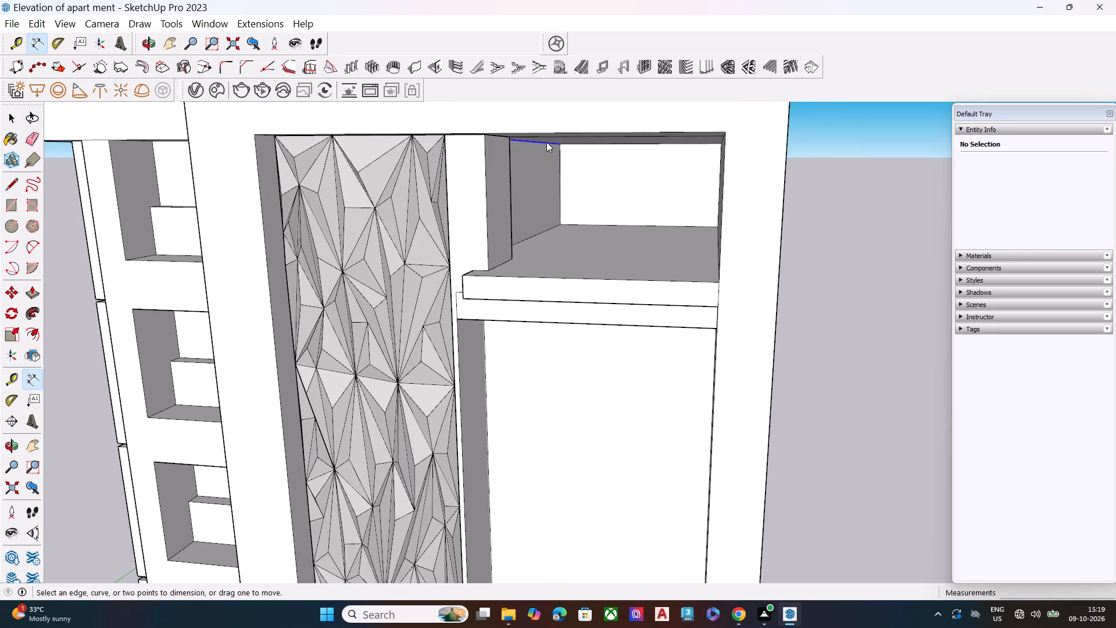
click(510, 138)
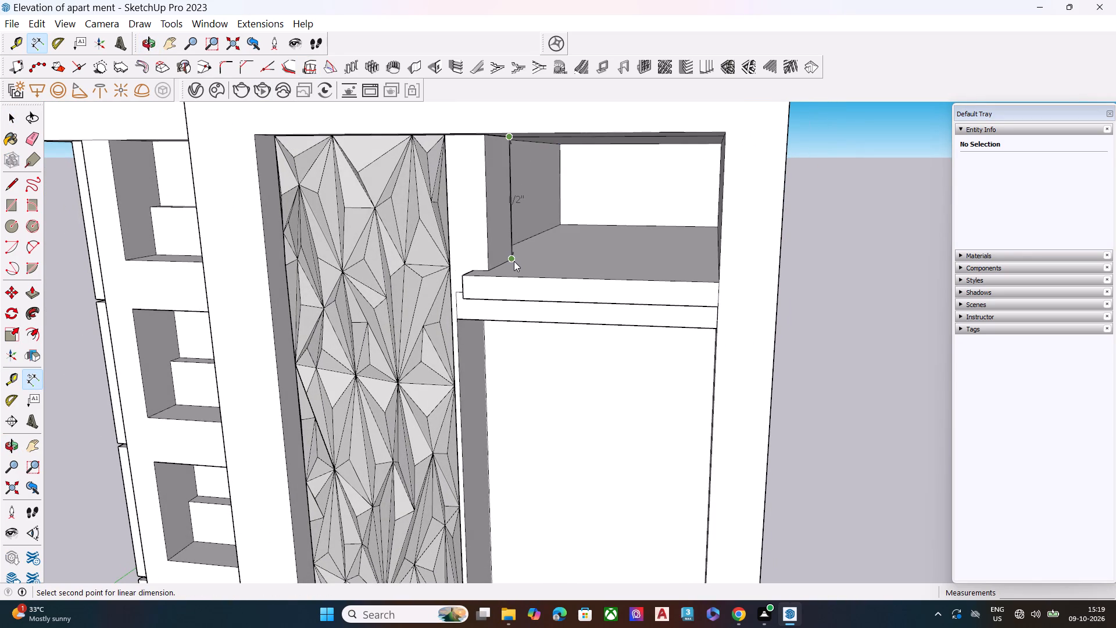
click(514, 261)
key(space)
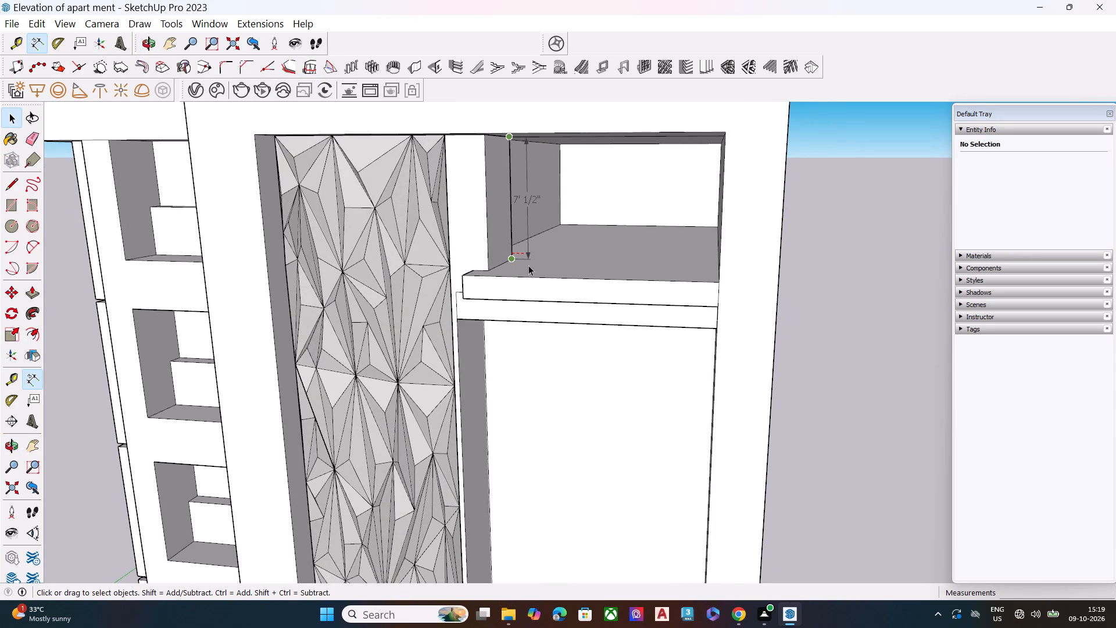
Copy the top edge of the lower opening's back wall 7' straight down across the wall.
scroll(460, 183, down, 7)
scroll(493, 227, down, 7)
middle_drag(477, 326, 496, 244)
scroll(496, 243, up, 8)
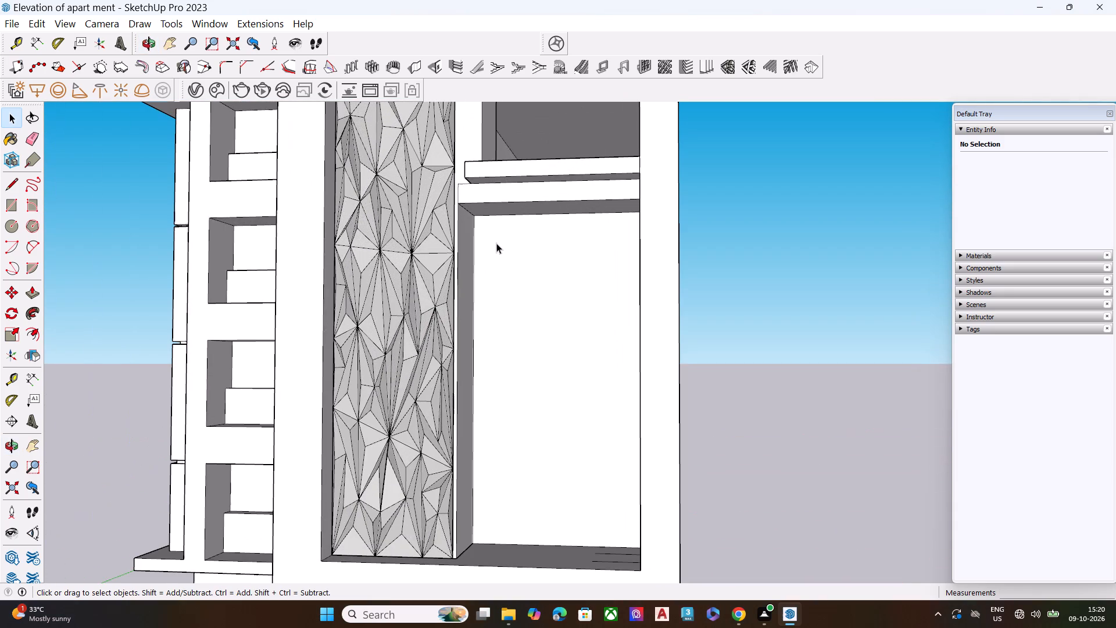
scroll(496, 243, up, 10)
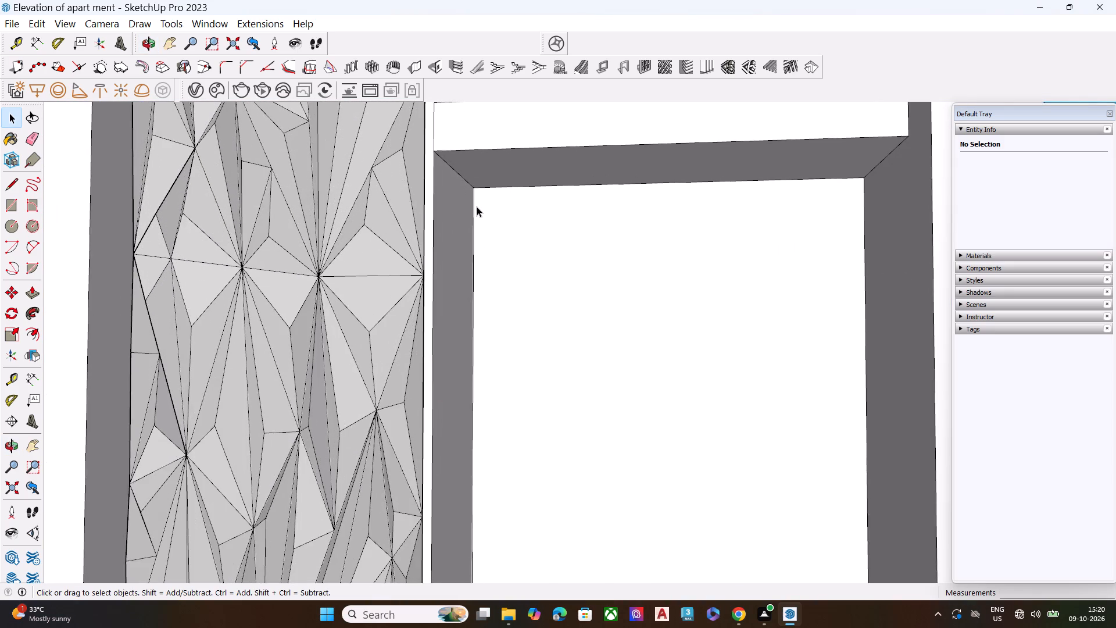
scroll(475, 205, up, 6)
scroll(474, 202, down, 7)
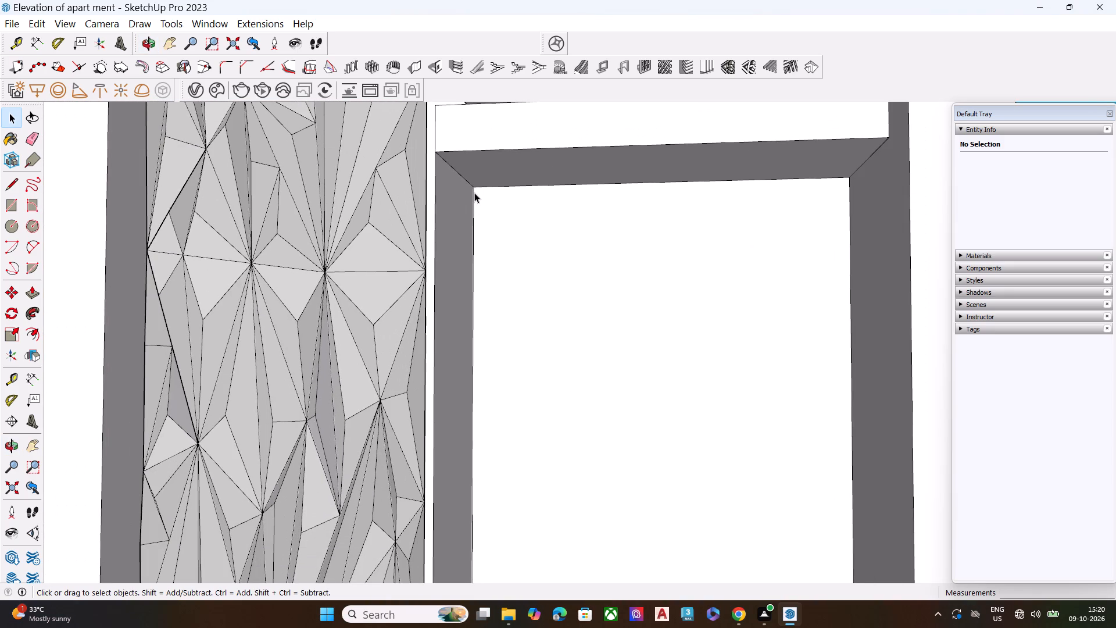
click(489, 187)
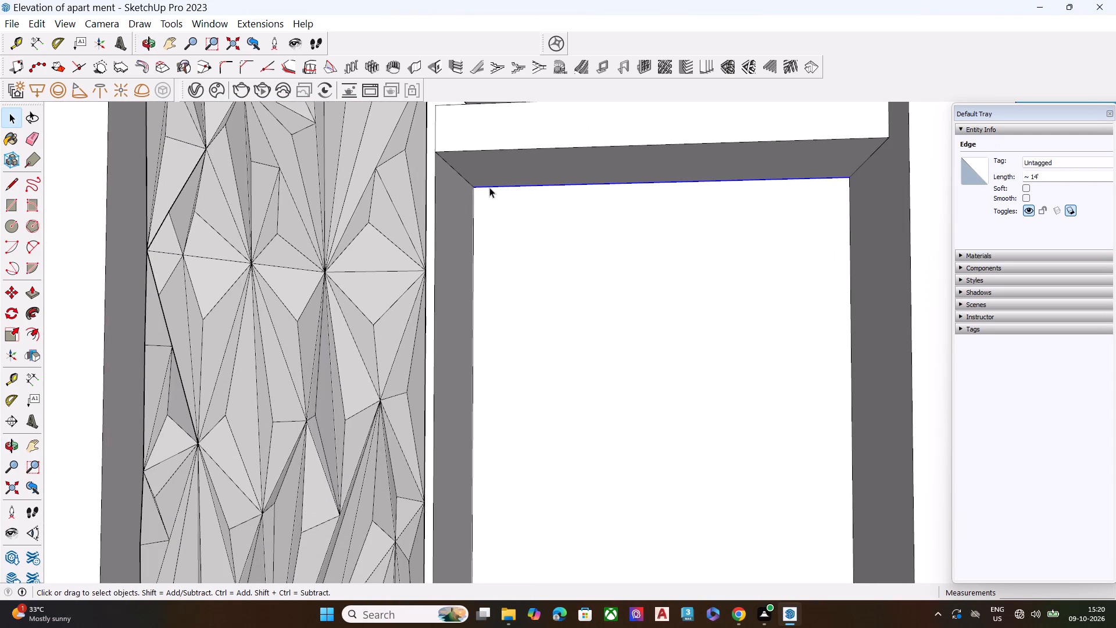
key(m)
click(475, 191)
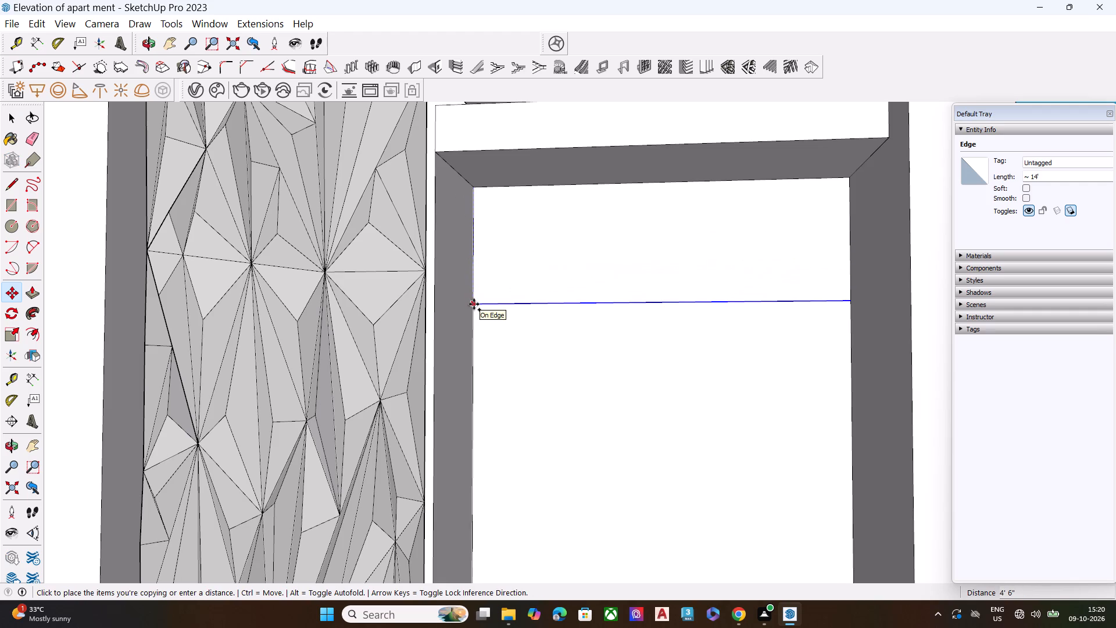
text(7')
key(Return)
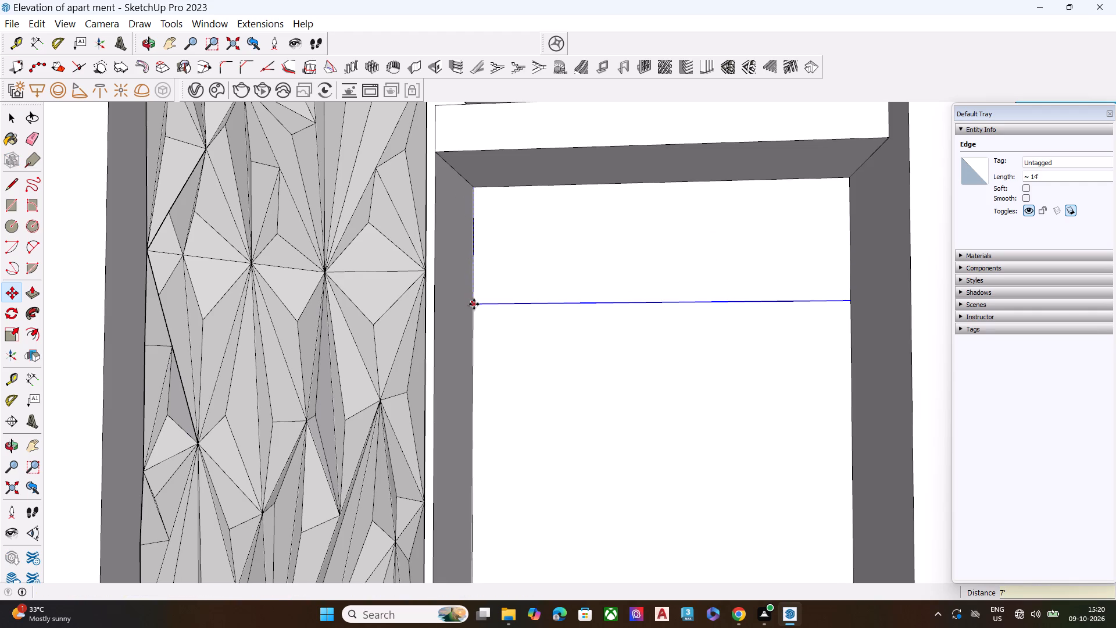
key(space)
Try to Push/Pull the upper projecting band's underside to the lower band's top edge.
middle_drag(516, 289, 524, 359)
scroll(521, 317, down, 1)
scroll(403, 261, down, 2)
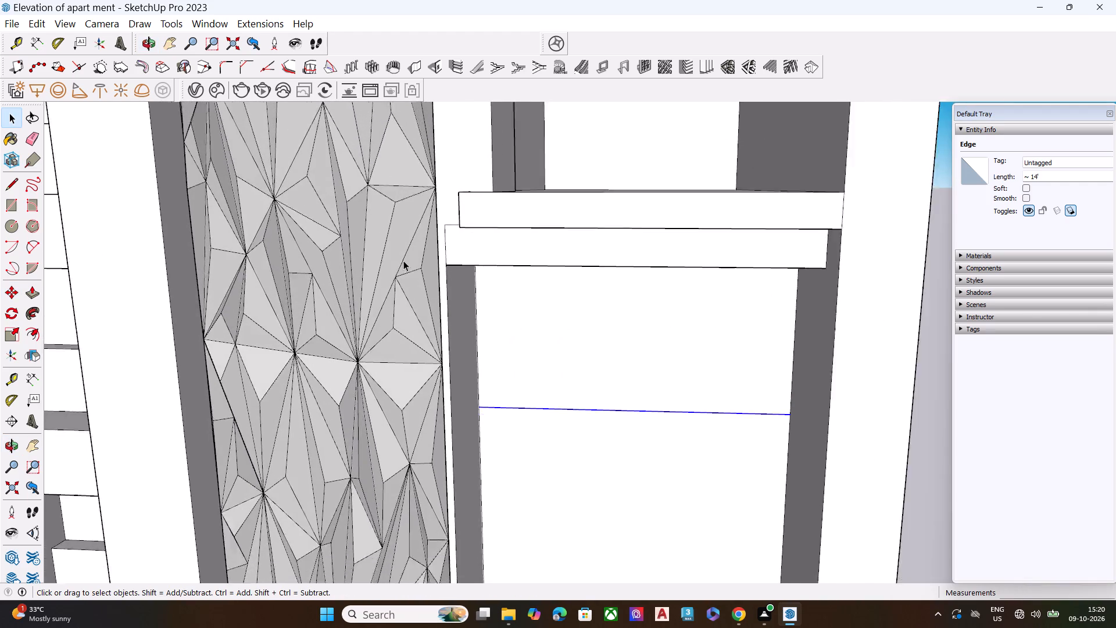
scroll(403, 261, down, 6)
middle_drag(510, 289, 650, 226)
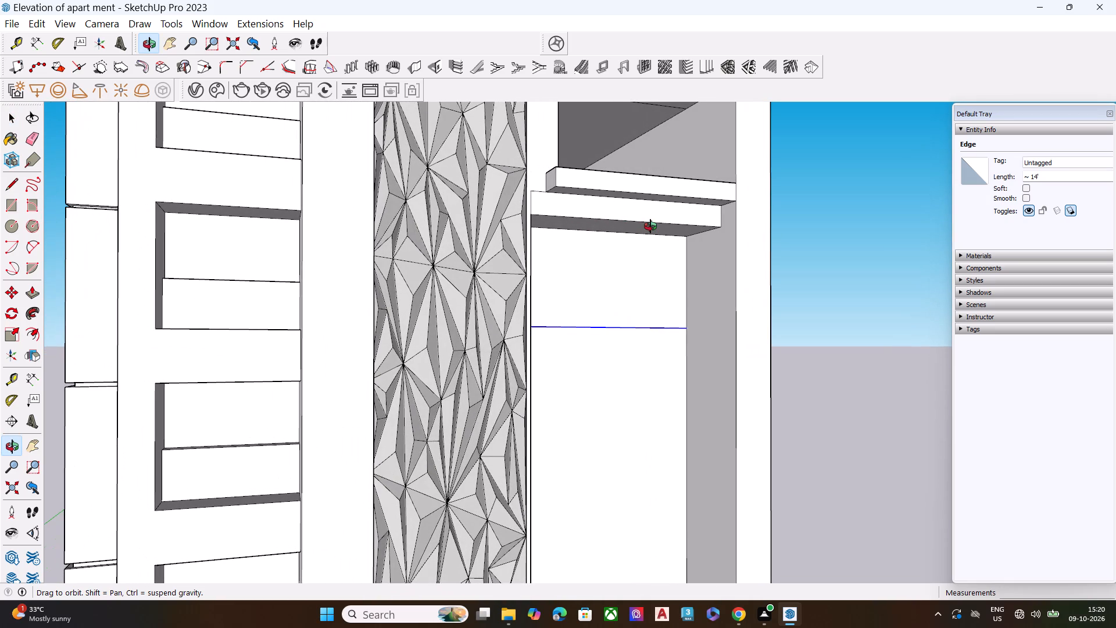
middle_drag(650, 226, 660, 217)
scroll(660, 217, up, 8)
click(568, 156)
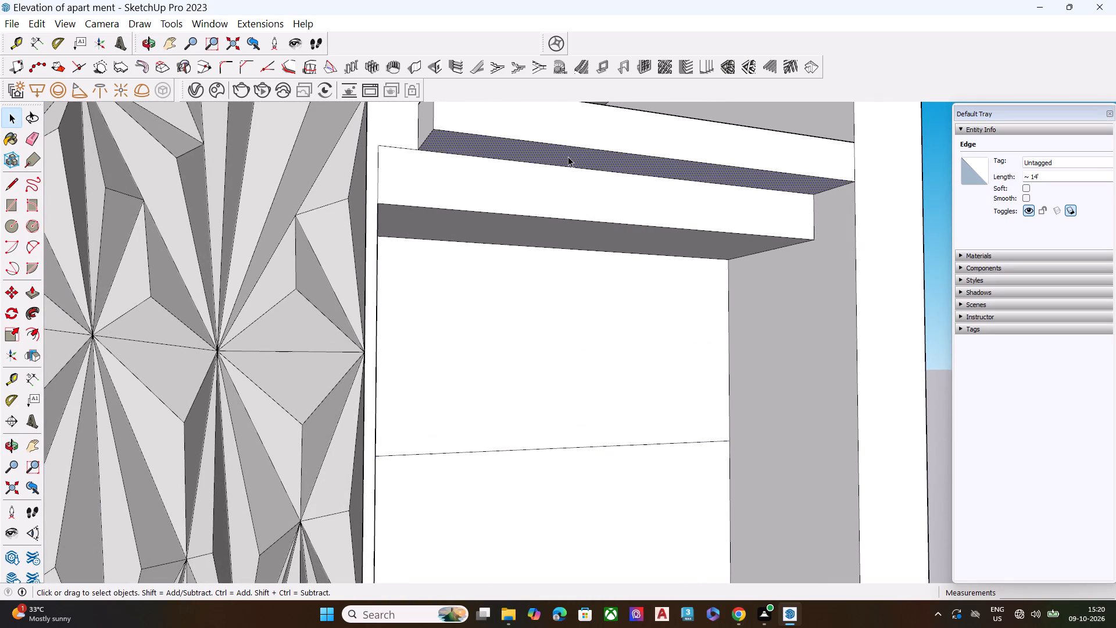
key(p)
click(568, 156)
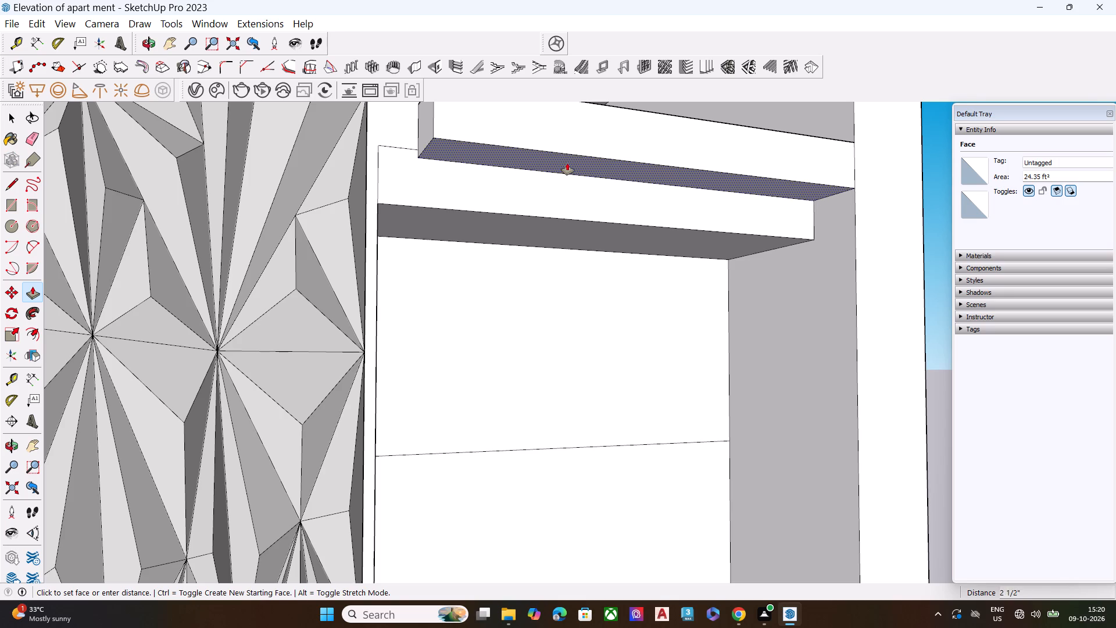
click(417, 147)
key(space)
Push/Pull the 7' high area of the back wall below the bands inward, level with the upper opening's back wall.
scroll(424, 166, down, 2)
middle_drag(453, 223, 325, 231)
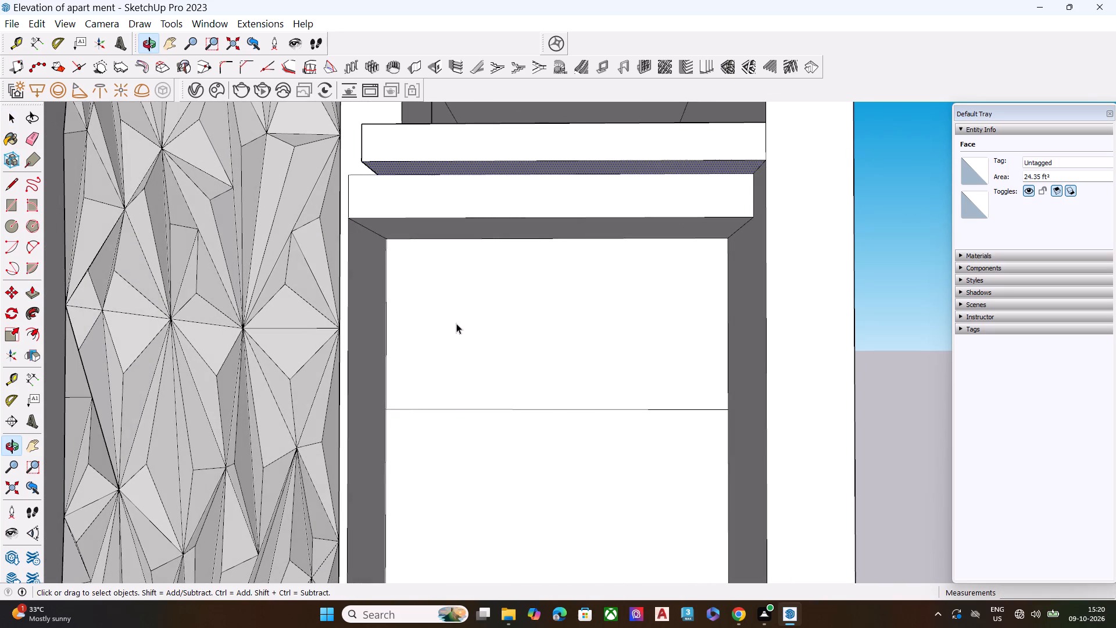
click(456, 323)
key(p)
drag(456, 323, 477, 312)
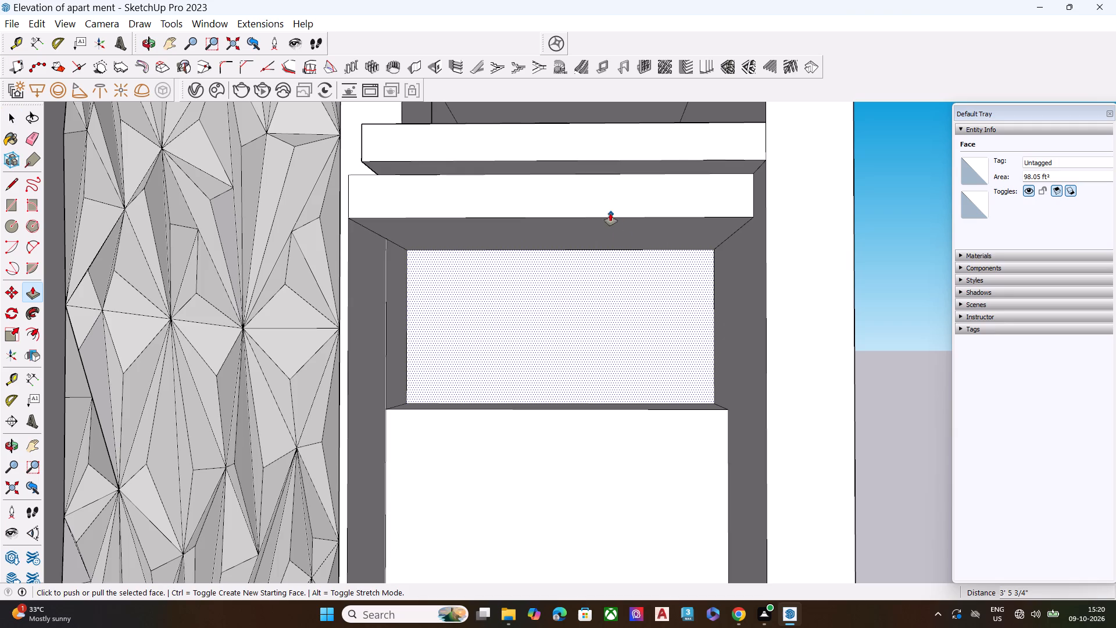
middle_drag(610, 213, 582, 273)
drag(575, 336, 592, 291)
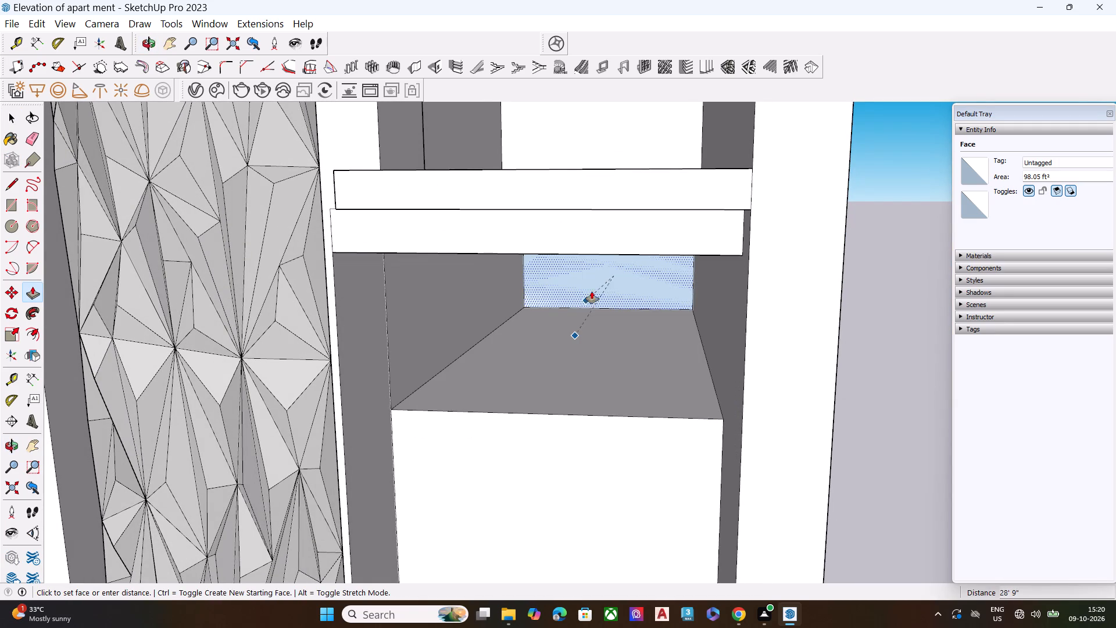
drag(592, 291, 603, 296)
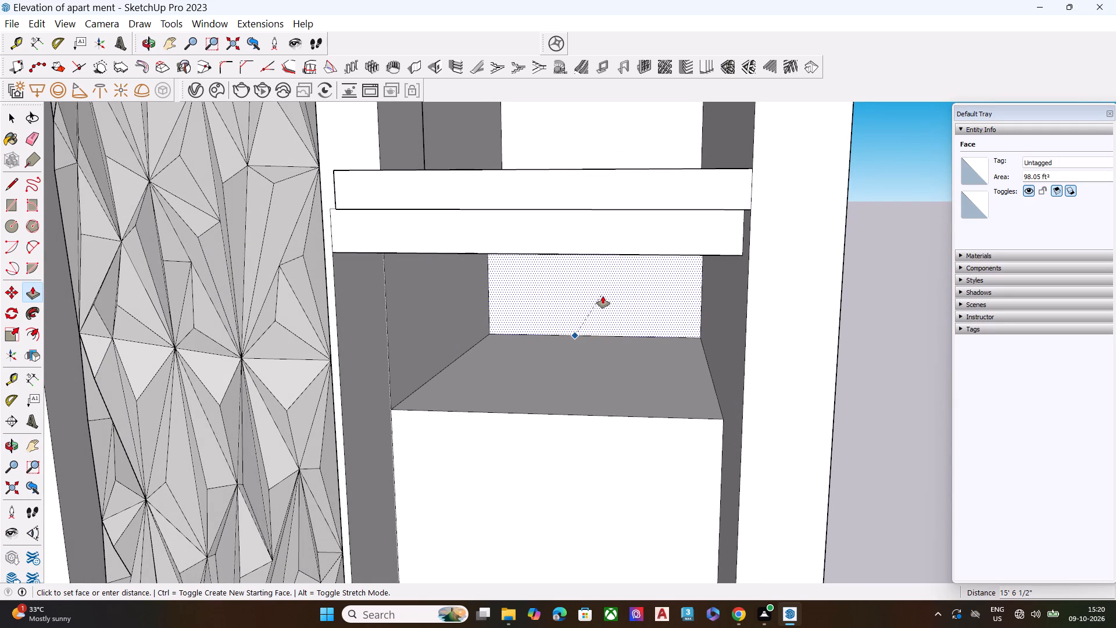
drag(603, 296, 605, 292)
click(605, 292)
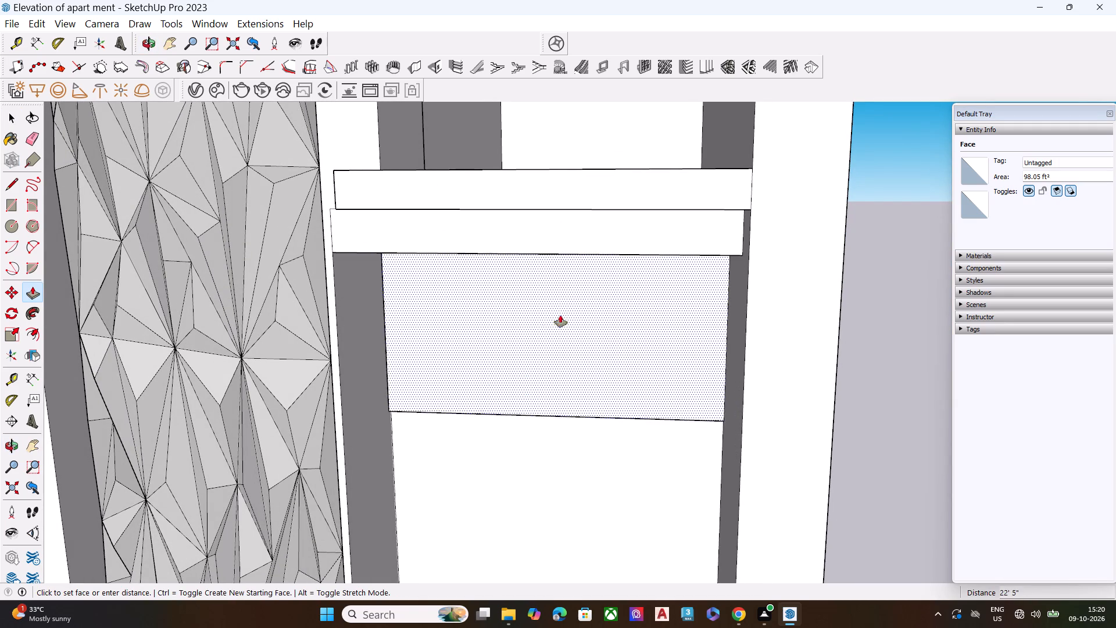
middle_drag(505, 158, 504, 210)
scroll(504, 210, up, 2)
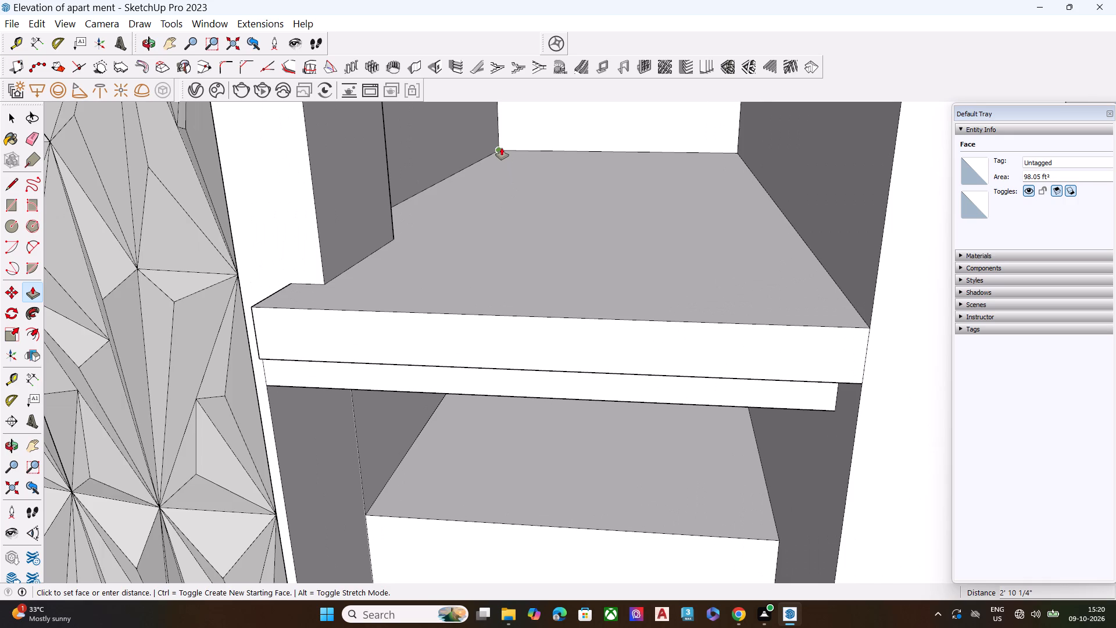
click(502, 147)
key(space)
Examine the whole elevation and the recessed opening below the stepped bands from several angles.
scroll(500, 148, down, 7)
middle_drag(510, 269, 521, 213)
scroll(510, 233, down, 7)
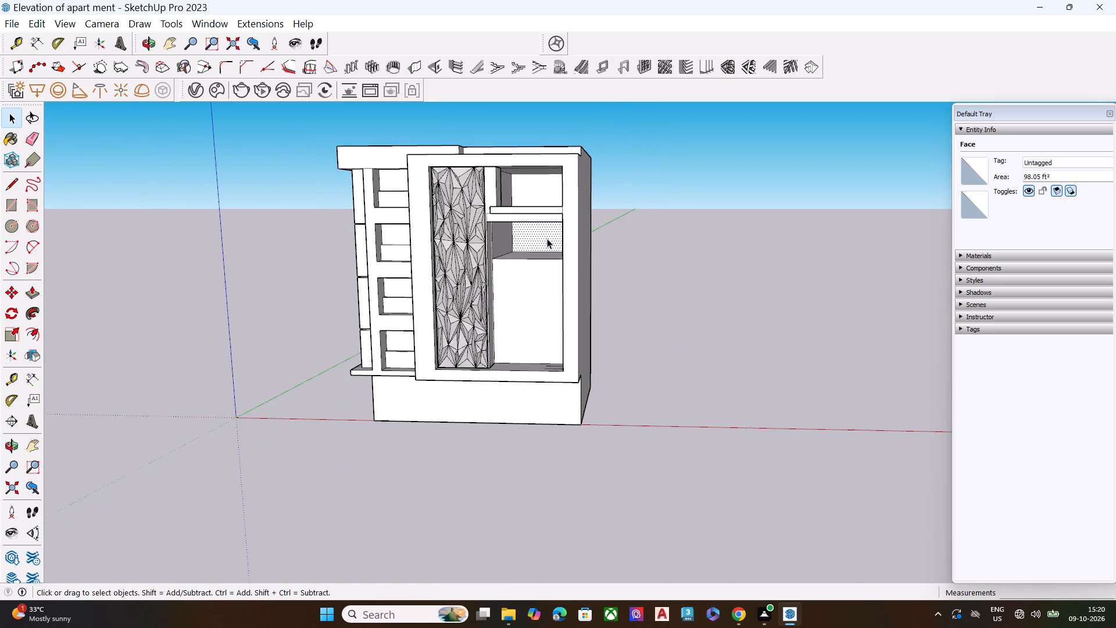
middle_drag(529, 273, 614, 270)
middle_drag(583, 273, 575, 263)
scroll(581, 271, up, 6)
scroll(517, 260, down, 3)
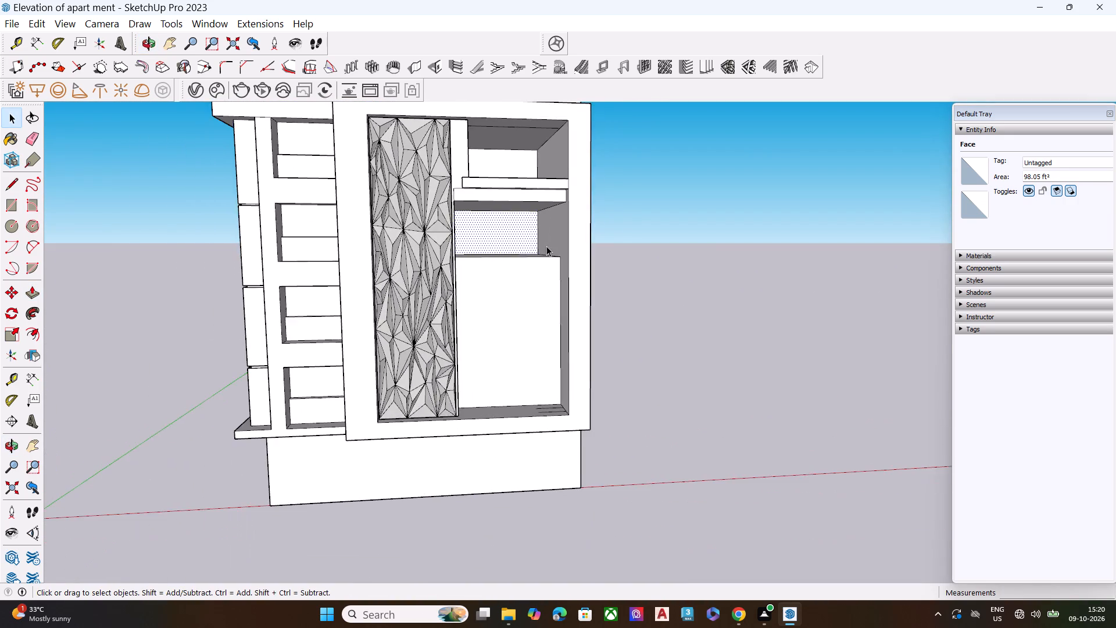
middle_drag(546, 246, 501, 284)
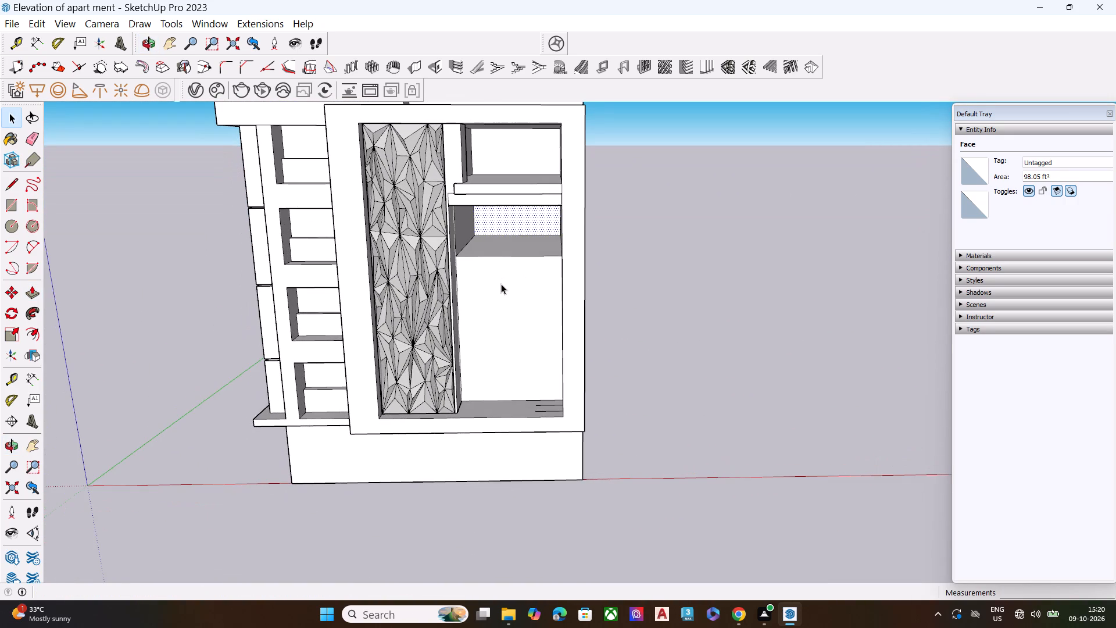
scroll(487, 273, down, 2)
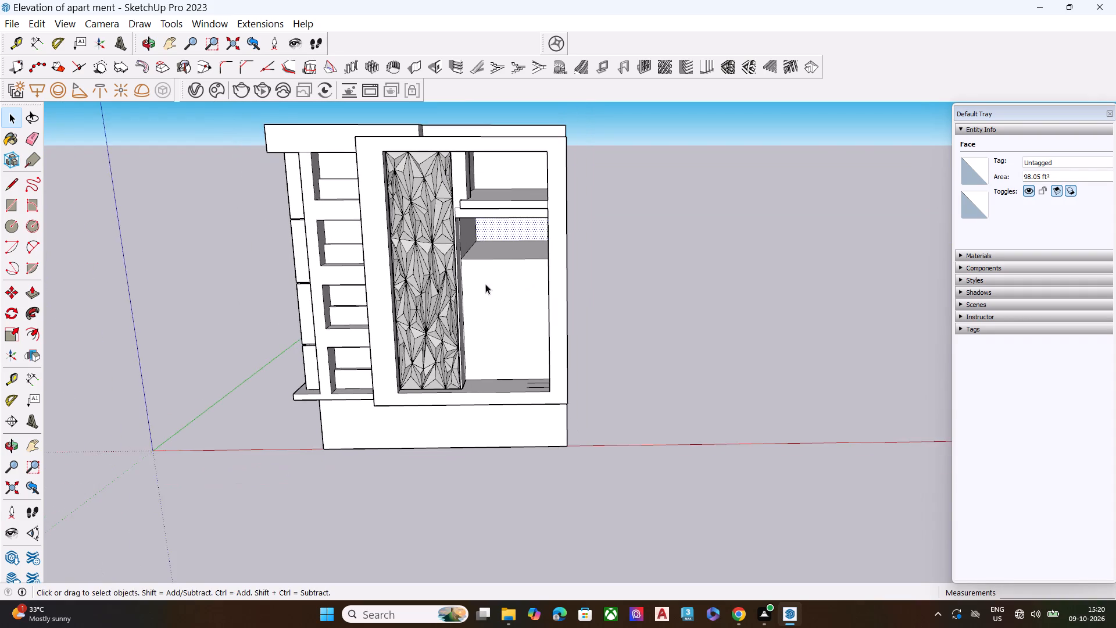
middle_drag(441, 316, 500, 252)
scroll(500, 252, up, 6)
middle_drag(521, 243, 423, 321)
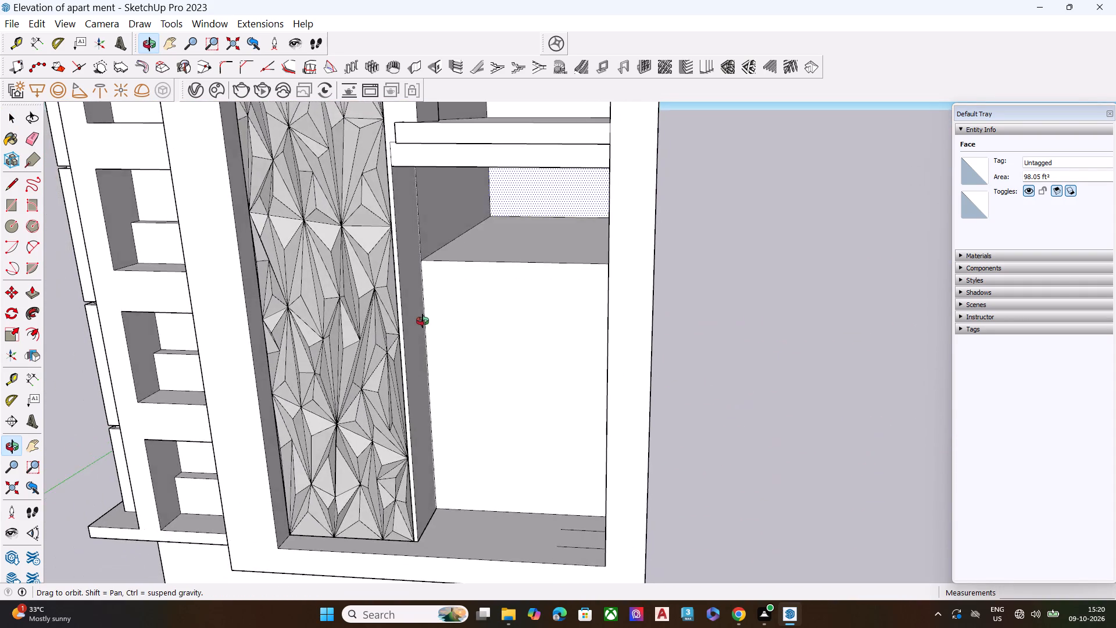
middle_drag(423, 321, 445, 295)
scroll(531, 349, down, 6)
middle_drag(489, 347, 525, 324)
scroll(526, 309, up, 4)
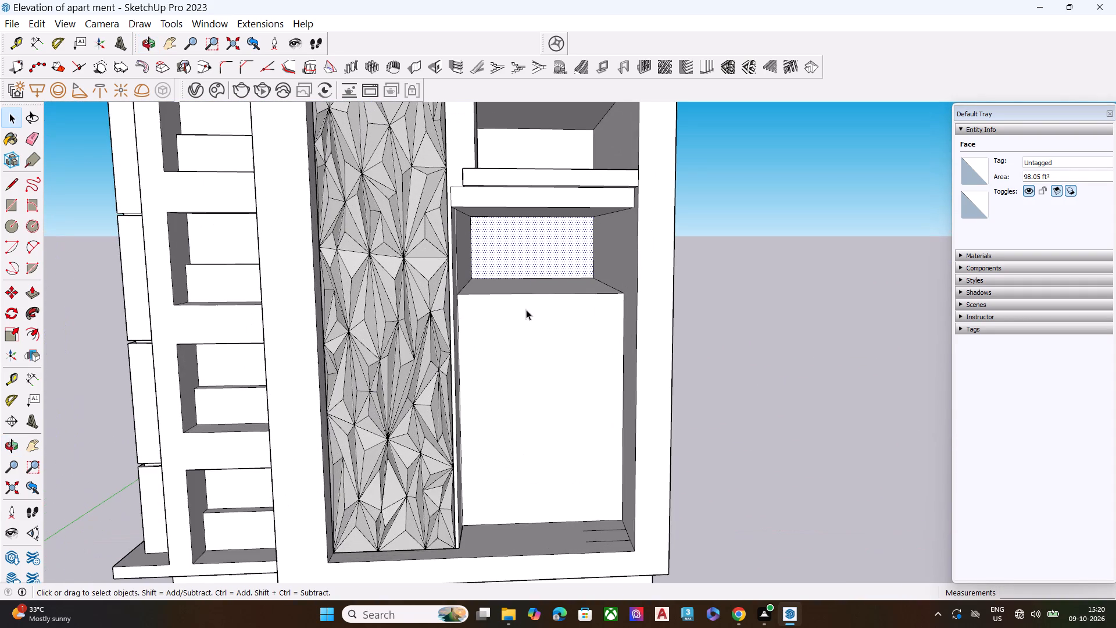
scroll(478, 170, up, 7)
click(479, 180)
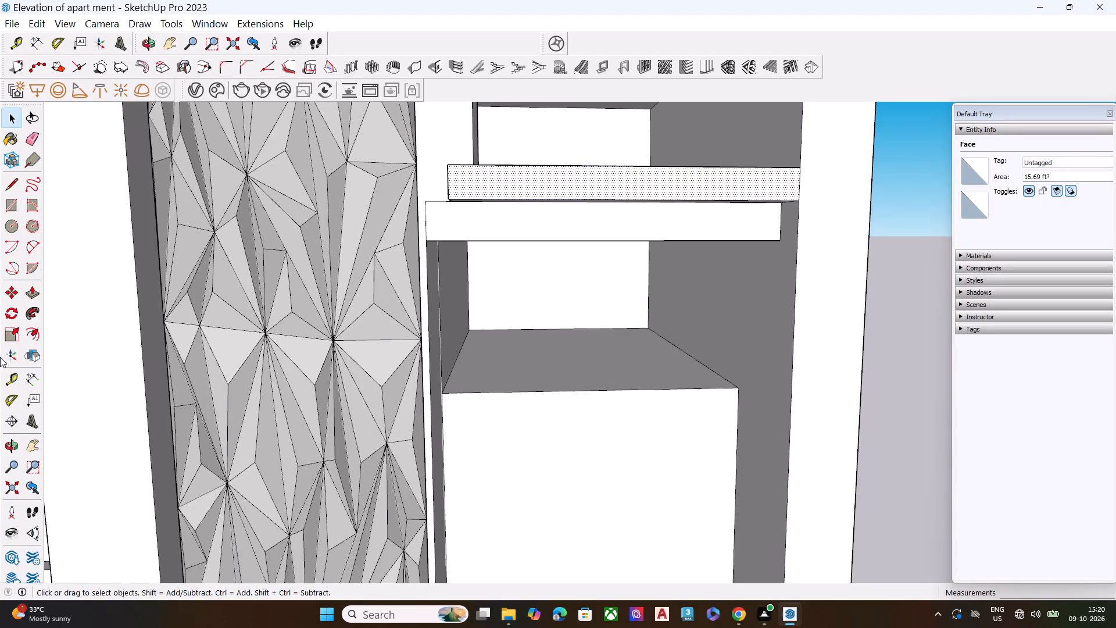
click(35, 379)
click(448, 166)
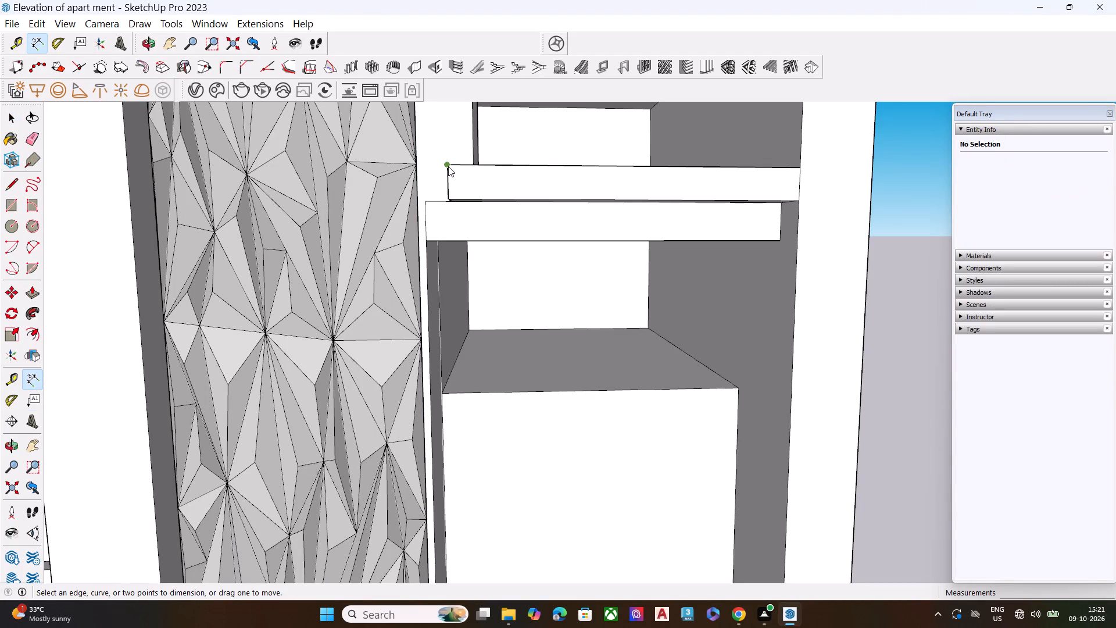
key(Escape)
Copy the lower back wall's top edge down about 1' 1/4", and copy the new line about 1' 3 3/4" further down.
scroll(363, 215, down, 2)
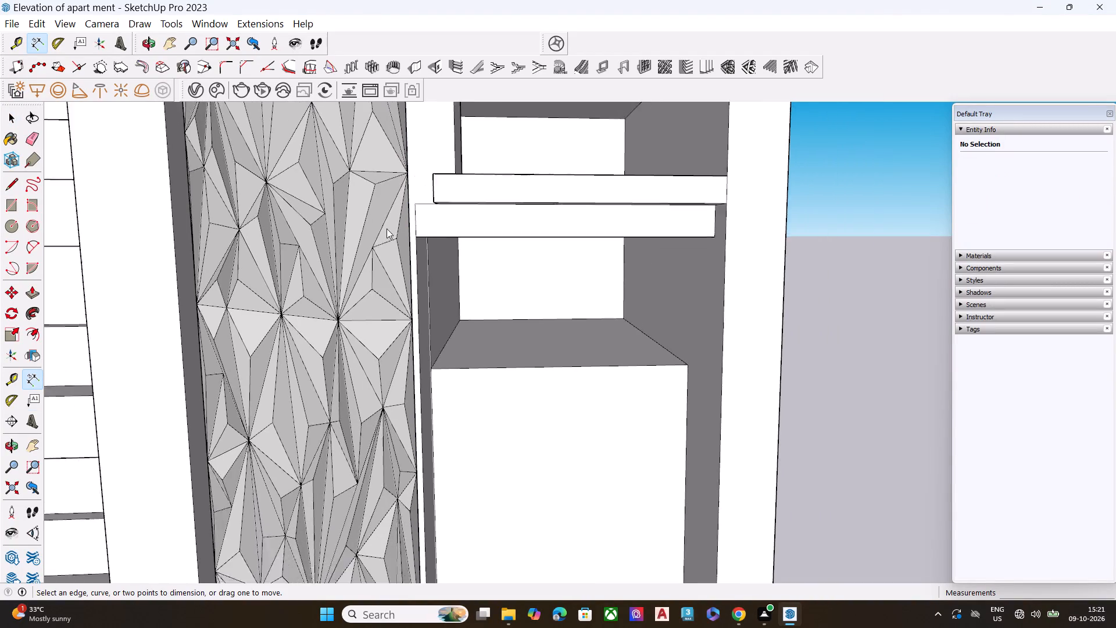
scroll(387, 229, down, 3)
scroll(536, 331, up, 4)
click(541, 340)
key(m)
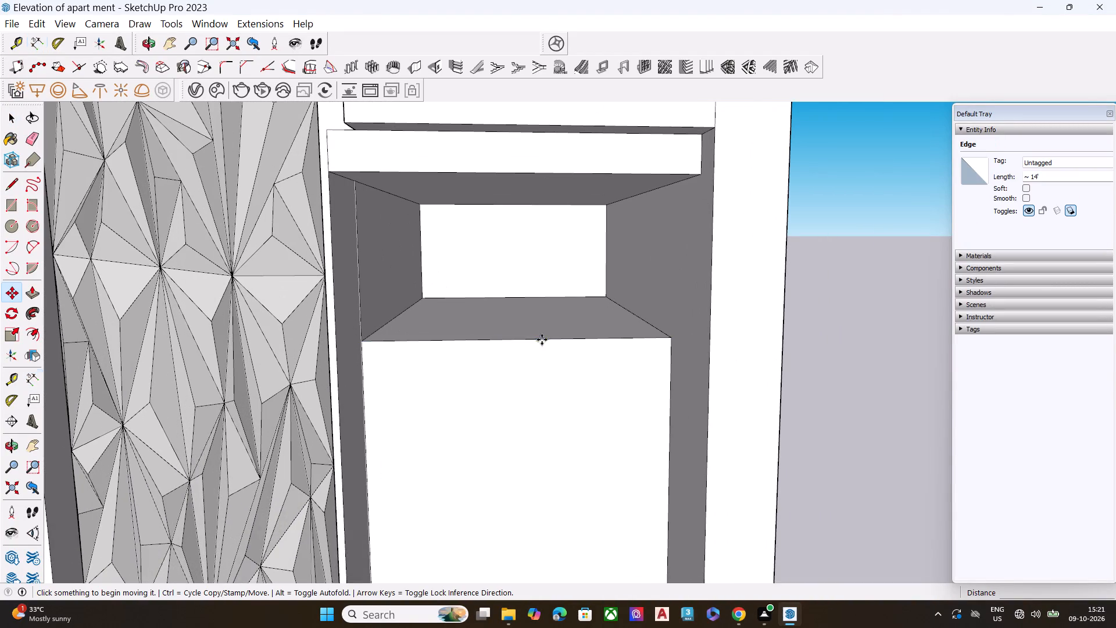
click(512, 341)
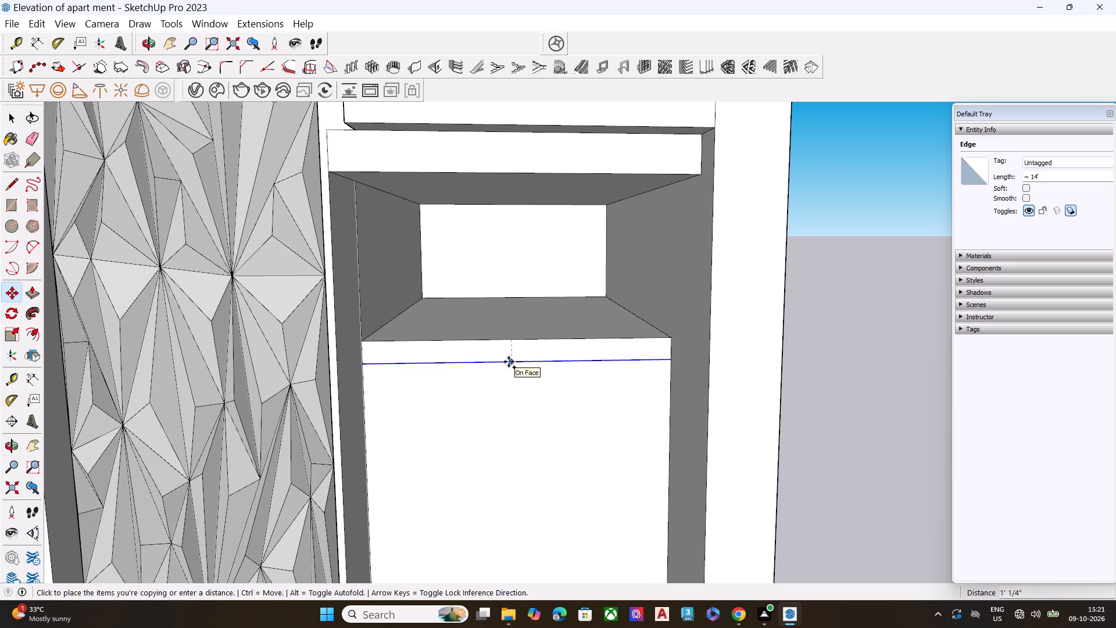
click(509, 362)
click(510, 363)
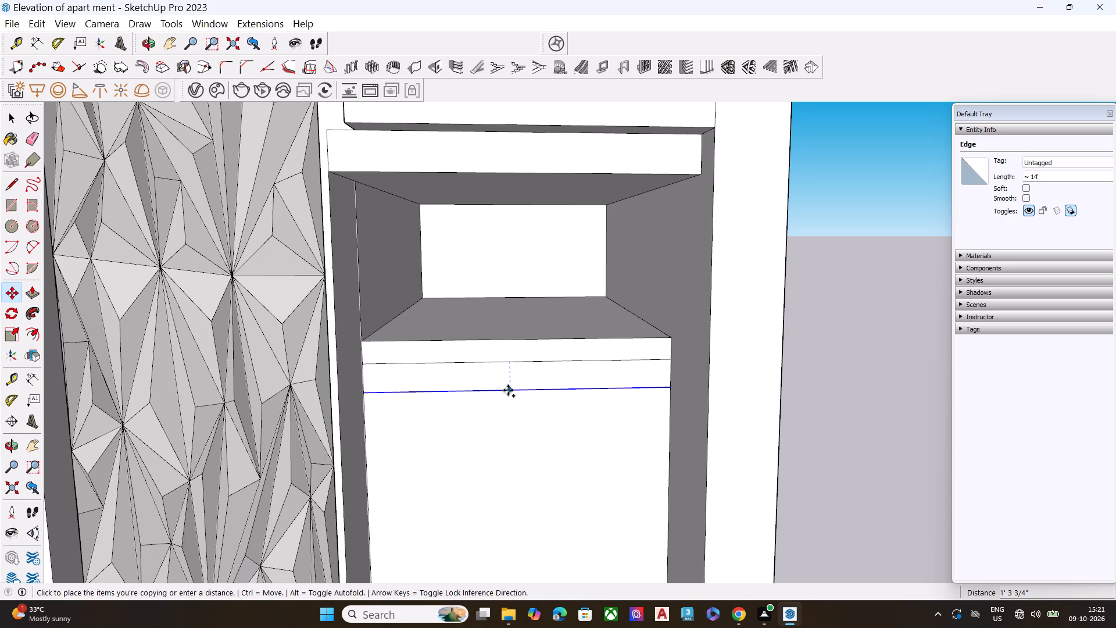
click(508, 390)
key(space)
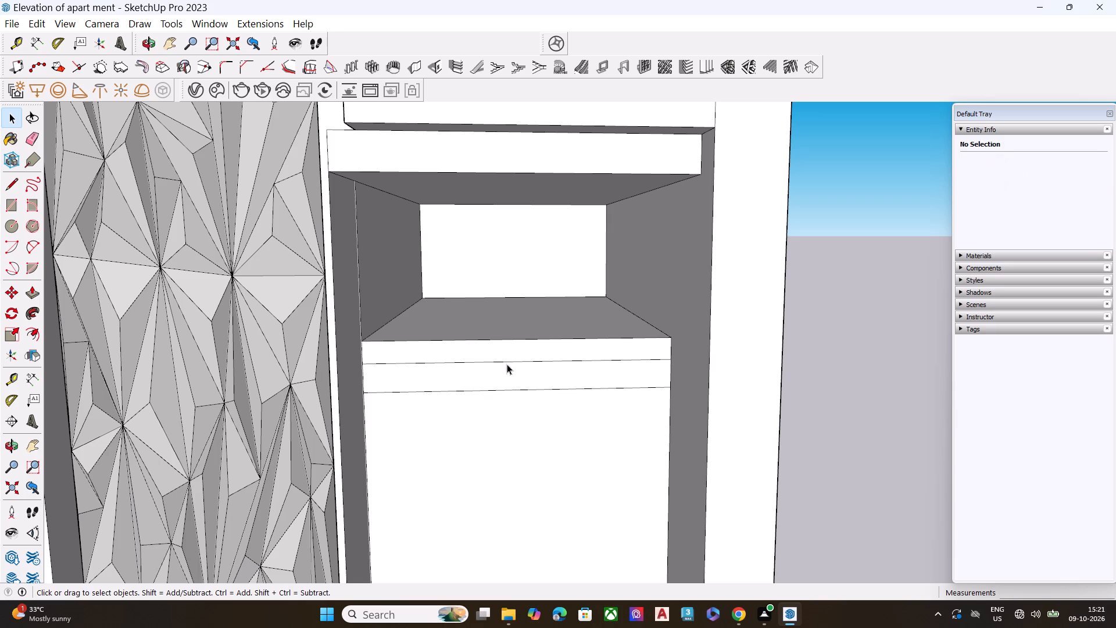
Move the upper copied line slightly down the back wall, and lower the second line by about 4 3/4".
middle_drag(507, 348, 556, 363)
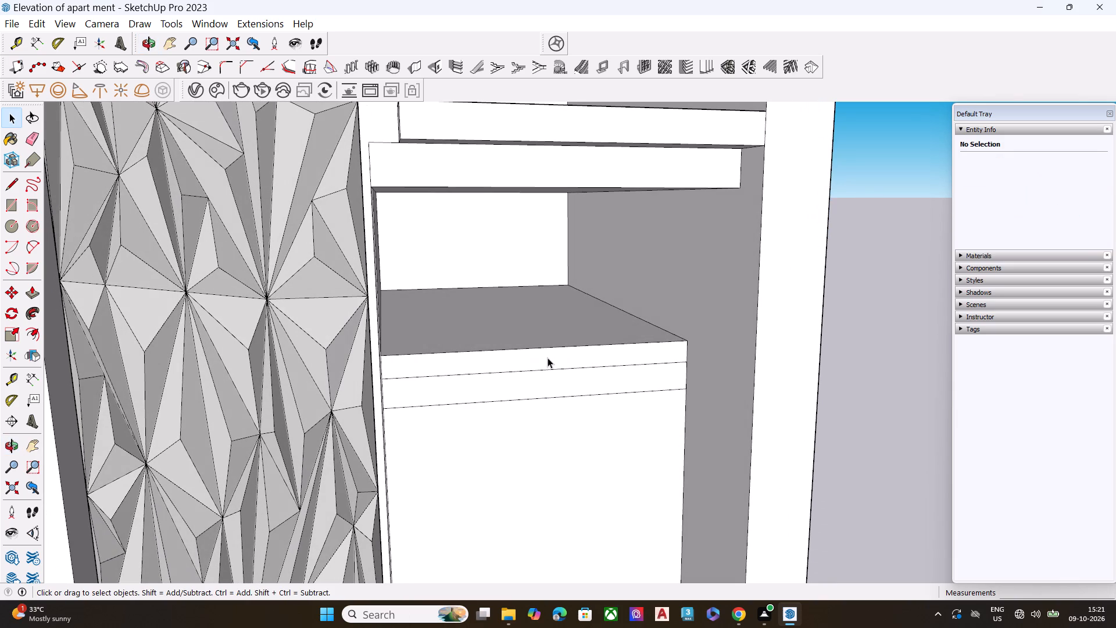
click(553, 368)
key(m)
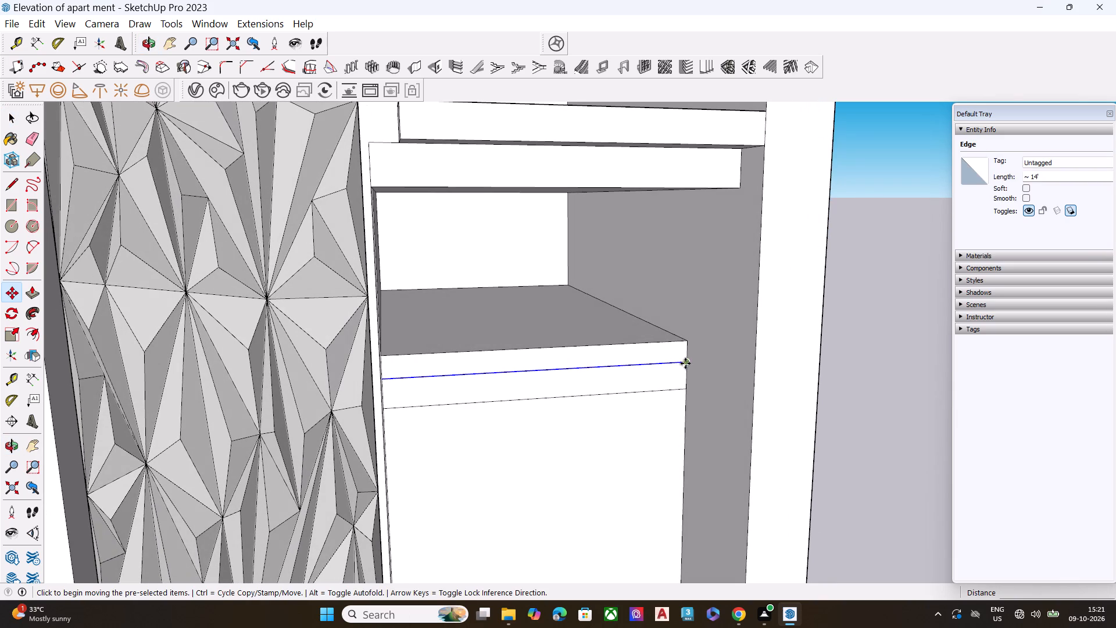
click(686, 363)
click(686, 369)
key(space)
click(625, 394)
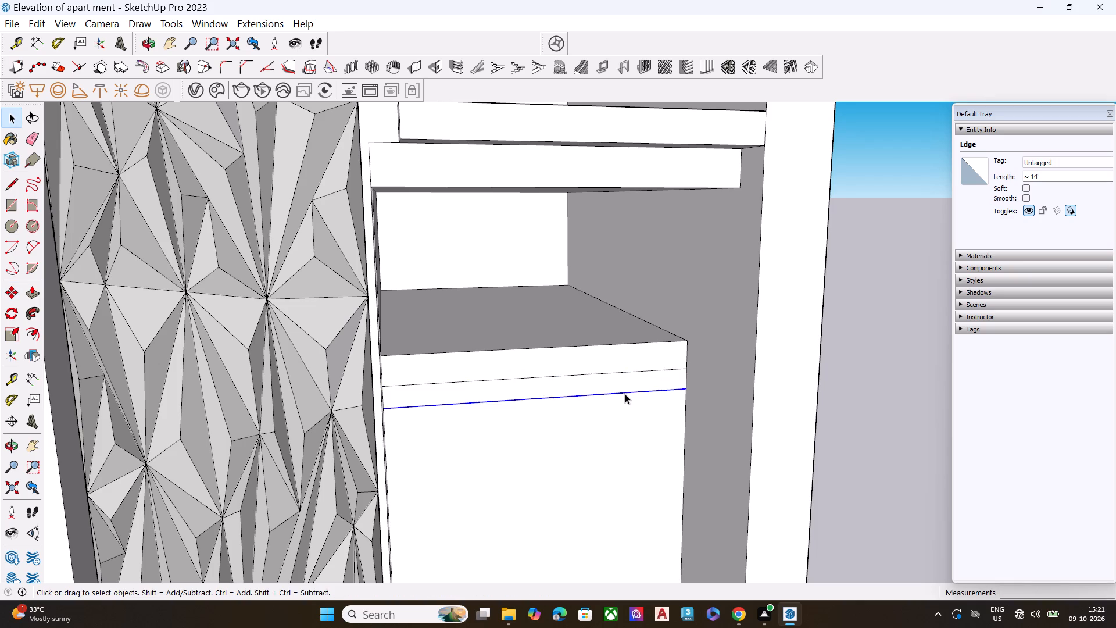
key(m)
click(688, 388)
click(688, 397)
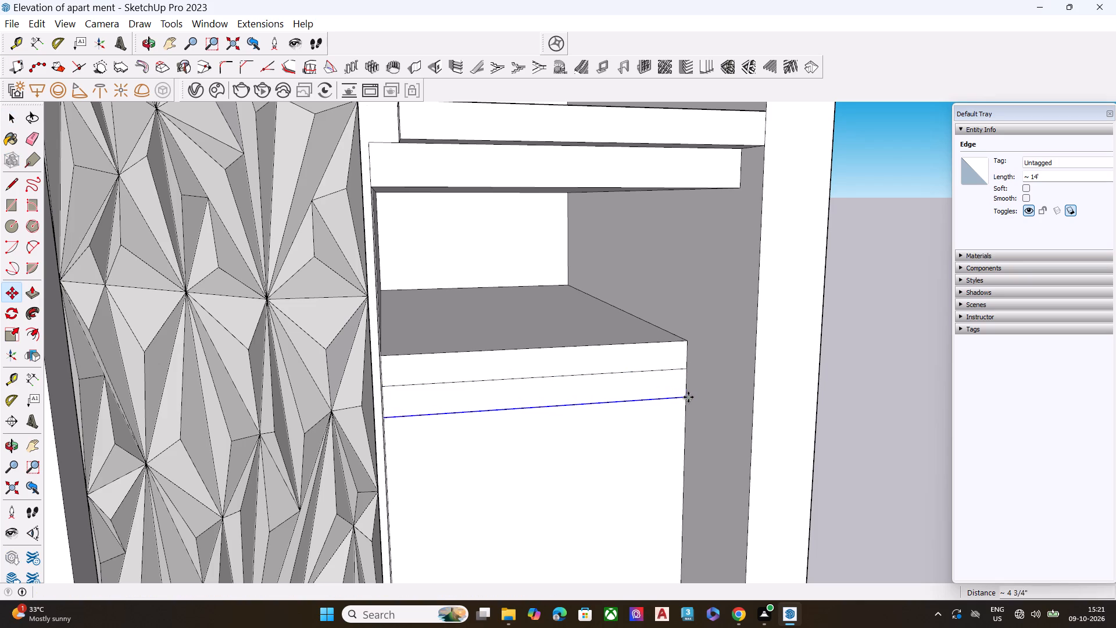
key(space)
Push/Pull the upper strip of the lower back wall outward about 6' 9 3/4" as a projecting band.
click(637, 361)
key(p)
click(637, 361)
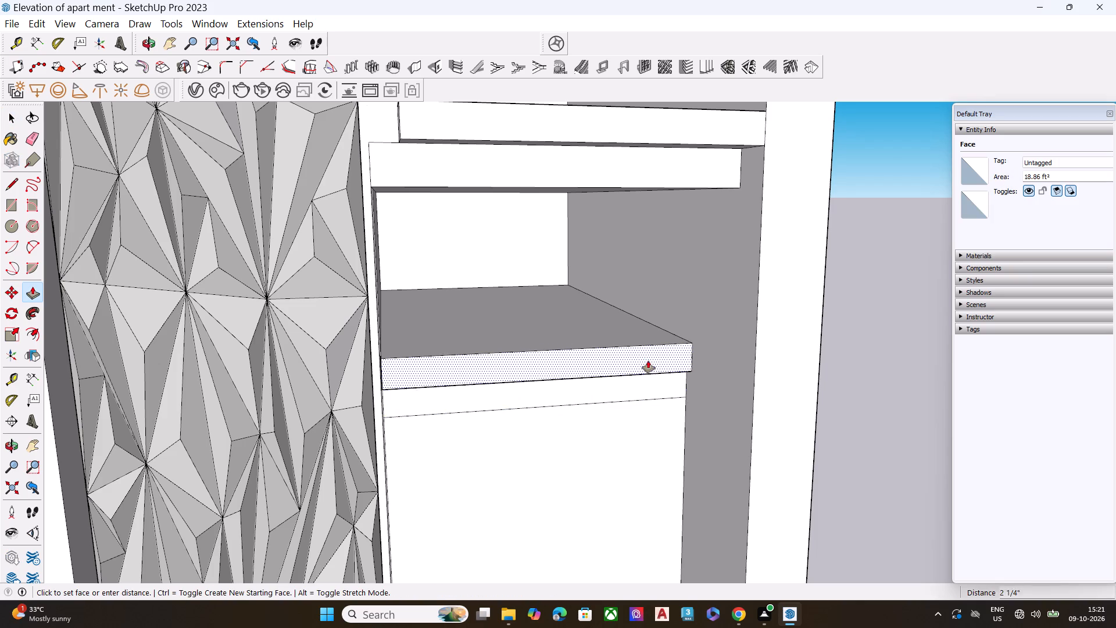
click(766, 142)
key(space)
Examine the new projecting band and the strip beneath it from above, below and the side.
middle_drag(626, 295, 534, 312)
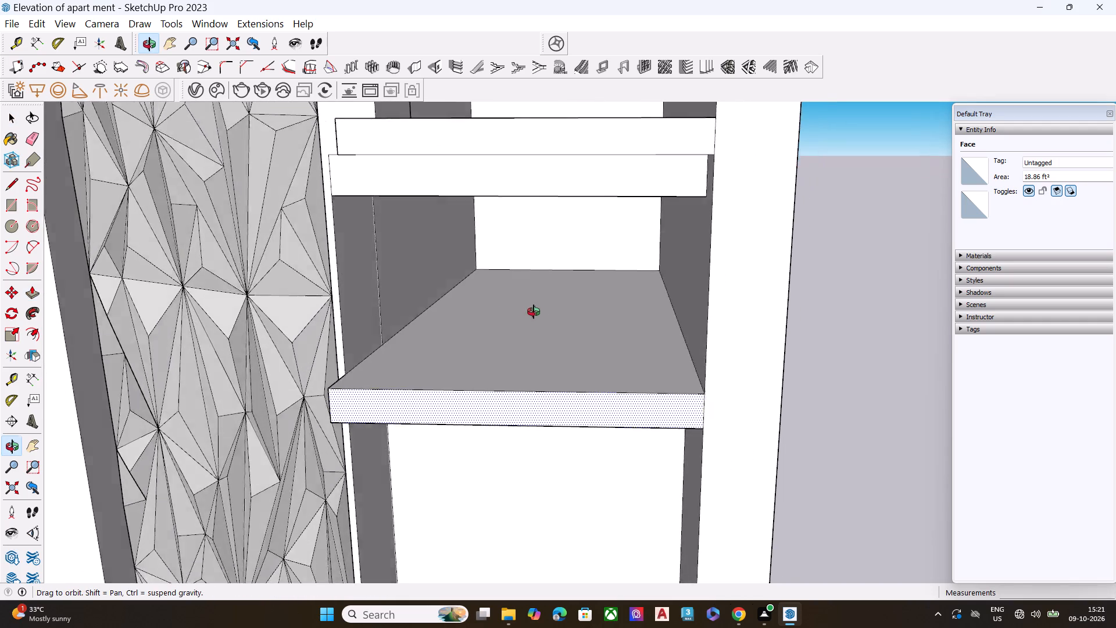
middle_drag(534, 312, 518, 312)
scroll(488, 305, up, 1)
scroll(473, 299, down, 4)
middle_drag(440, 319, 679, 381)
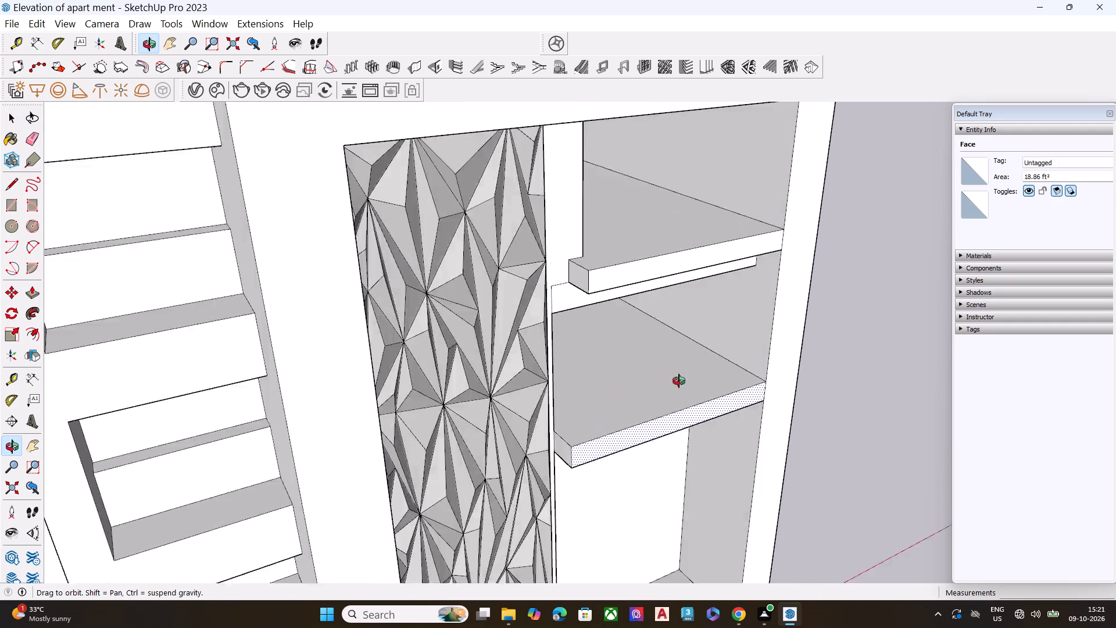
middle_drag(679, 381, 675, 263)
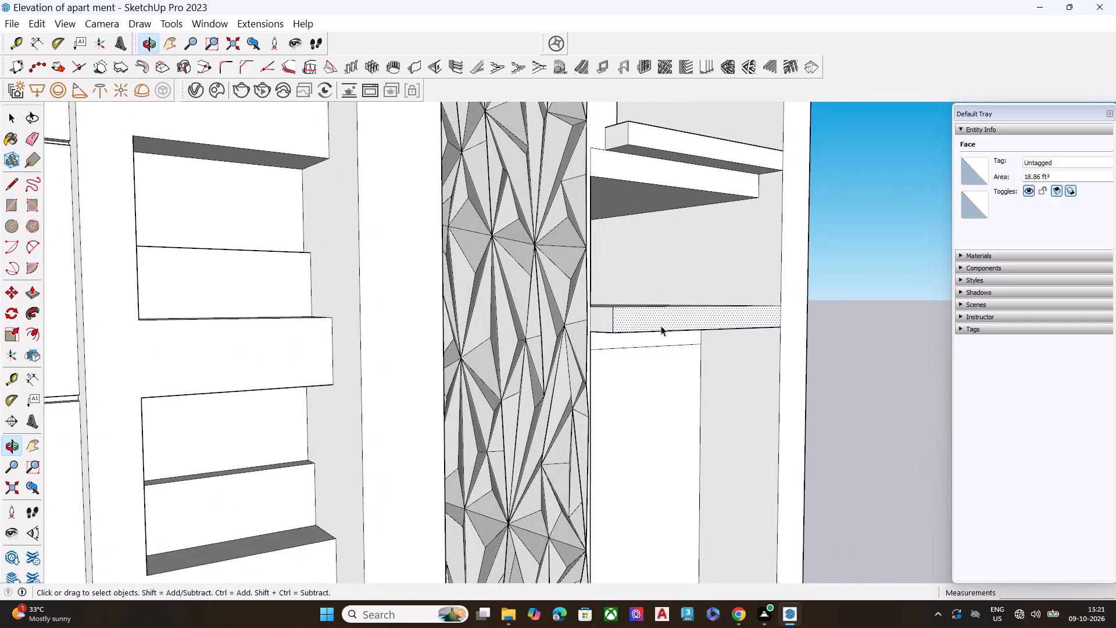
scroll(652, 346, up, 4)
scroll(627, 337, down, 1)
scroll(618, 334, up, 2)
click(600, 340)
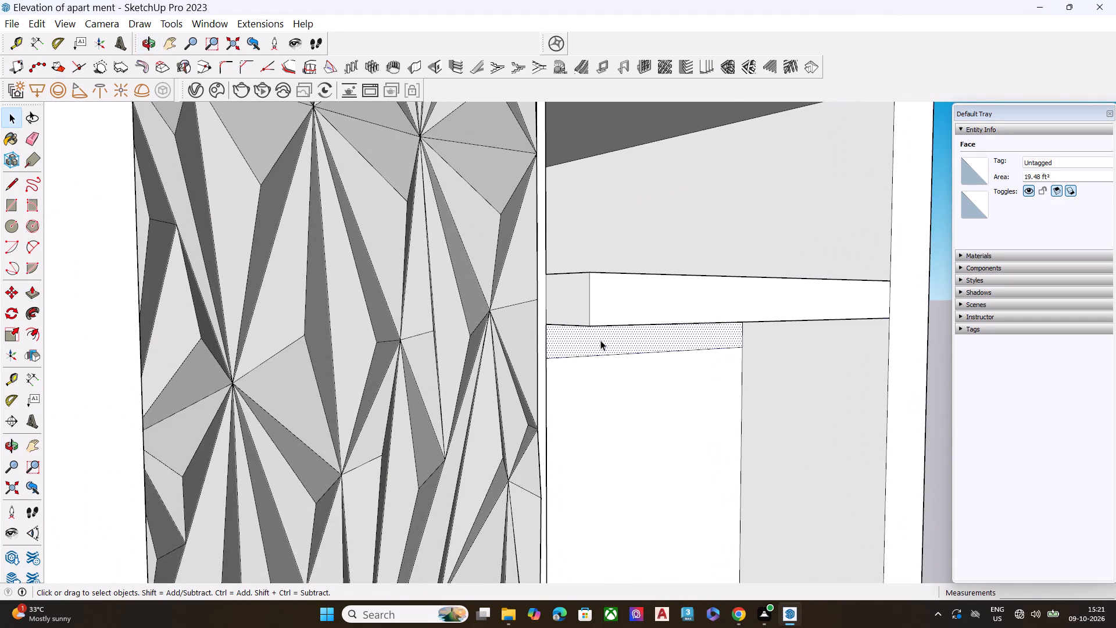
scroll(600, 340, down, 1)
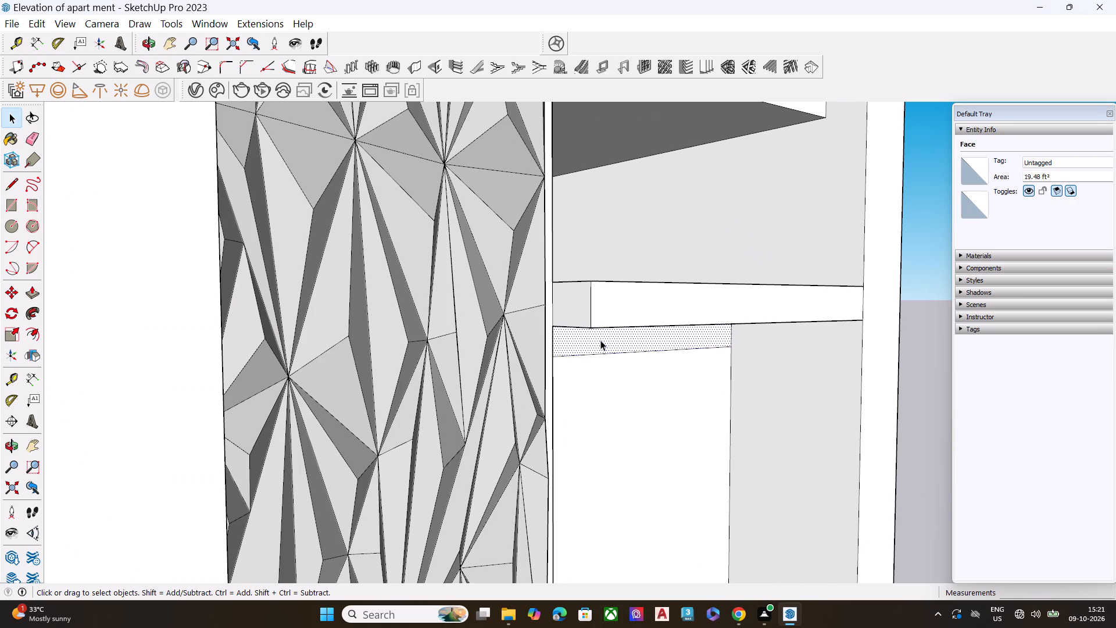
middle_drag(584, 304, 590, 447)
scroll(494, 324, down, 5)
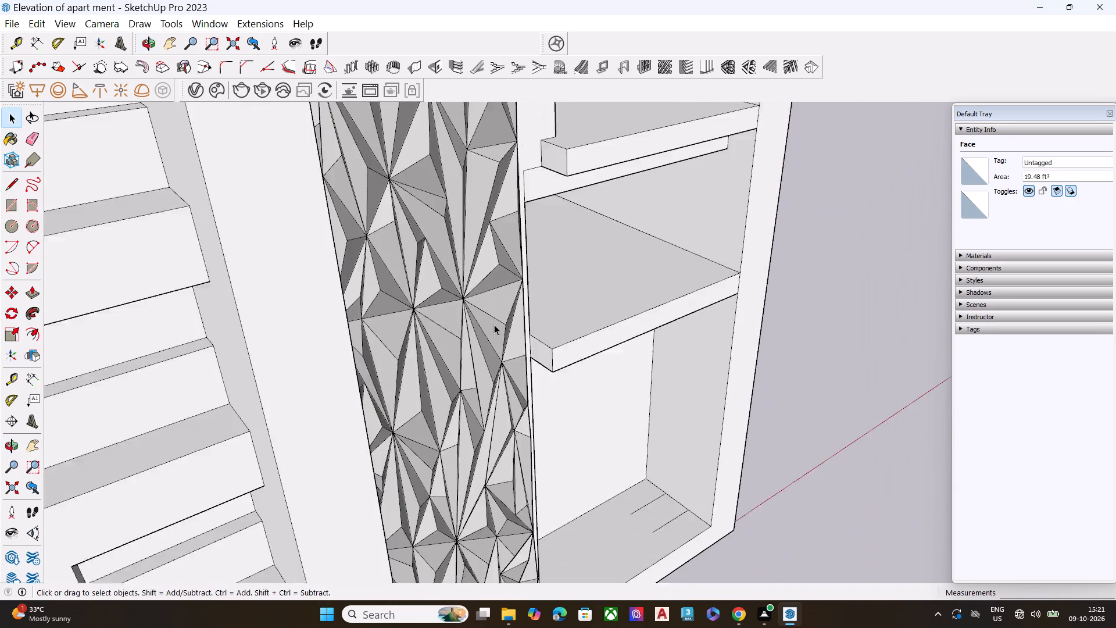
scroll(494, 324, down, 3)
scroll(575, 293, down, 3)
middle_drag(584, 316, 530, 359)
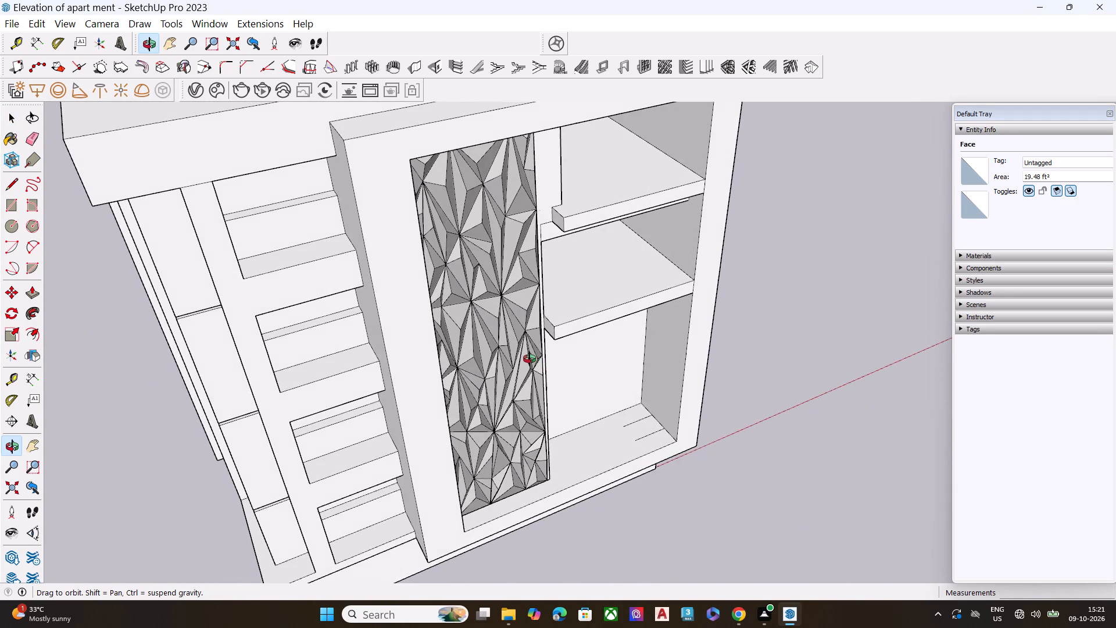
middle_drag(530, 359, 530, 358)
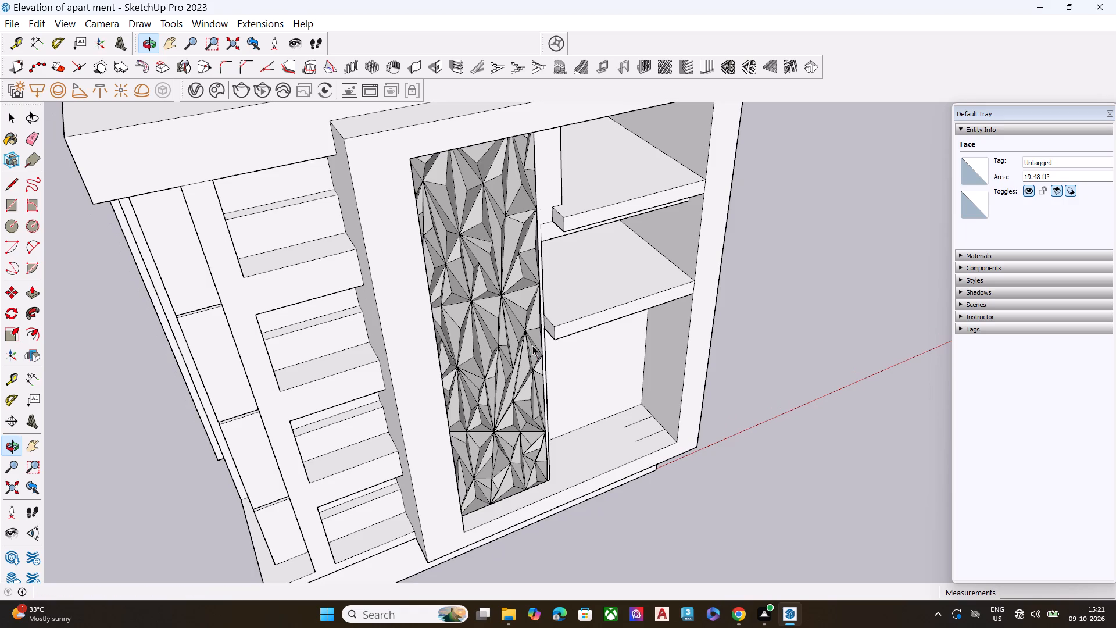
Push/Pull the new band's end face beside the faceted panel inward about 1' 1/4", in line with the upper band's end.
scroll(545, 288, up, 6)
middle_drag(574, 346, 586, 314)
scroll(567, 341, up, 3)
click(553, 351)
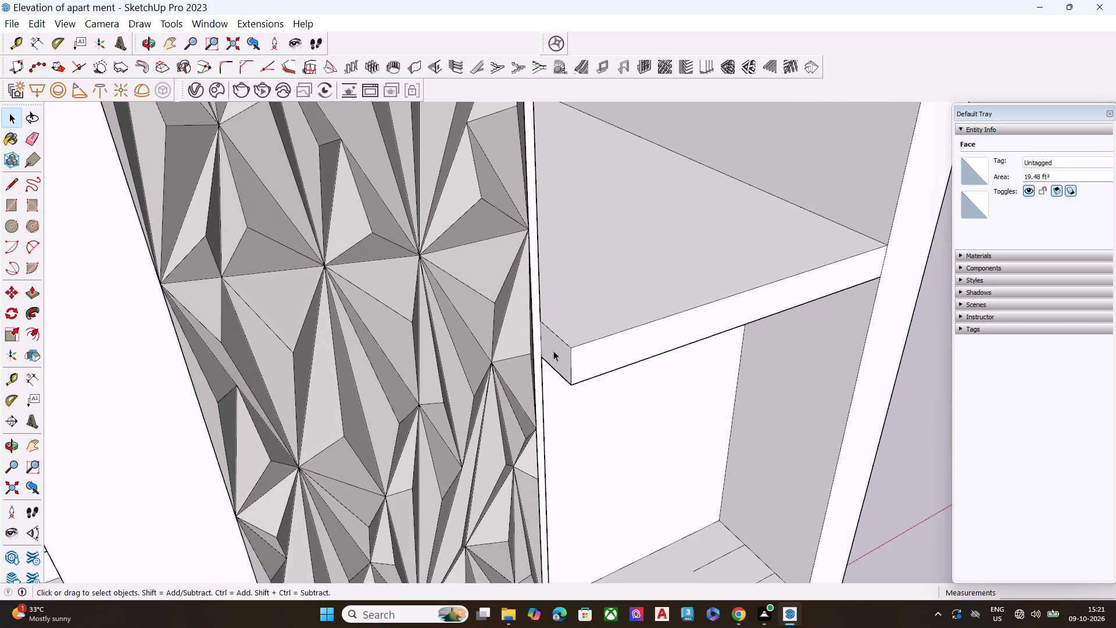
key(p)
click(553, 351)
scroll(578, 335, down, 4)
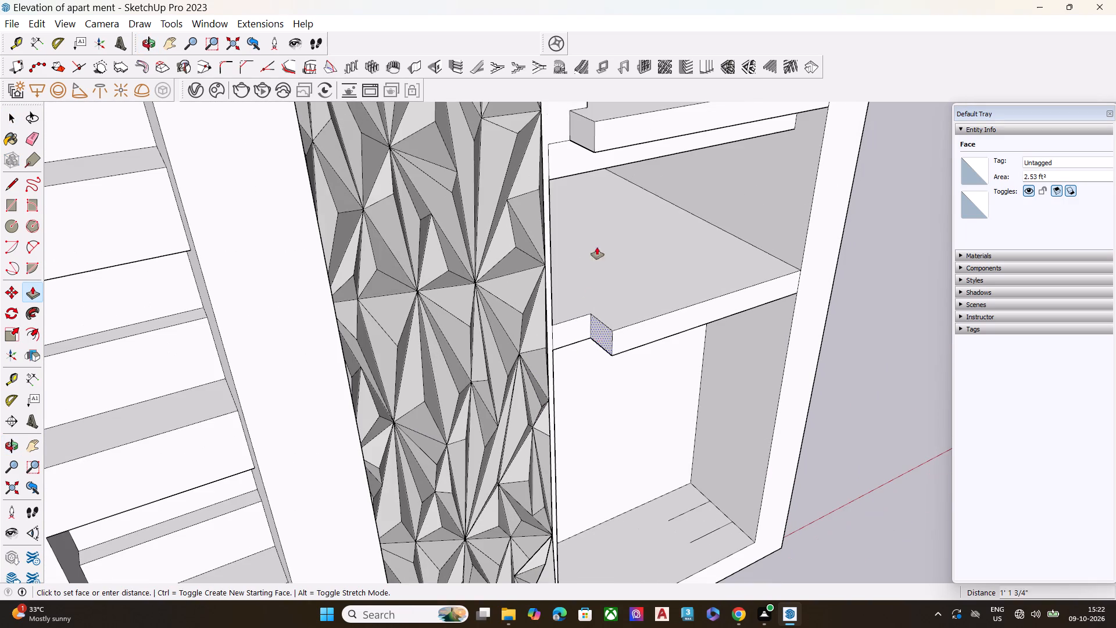
click(595, 144)
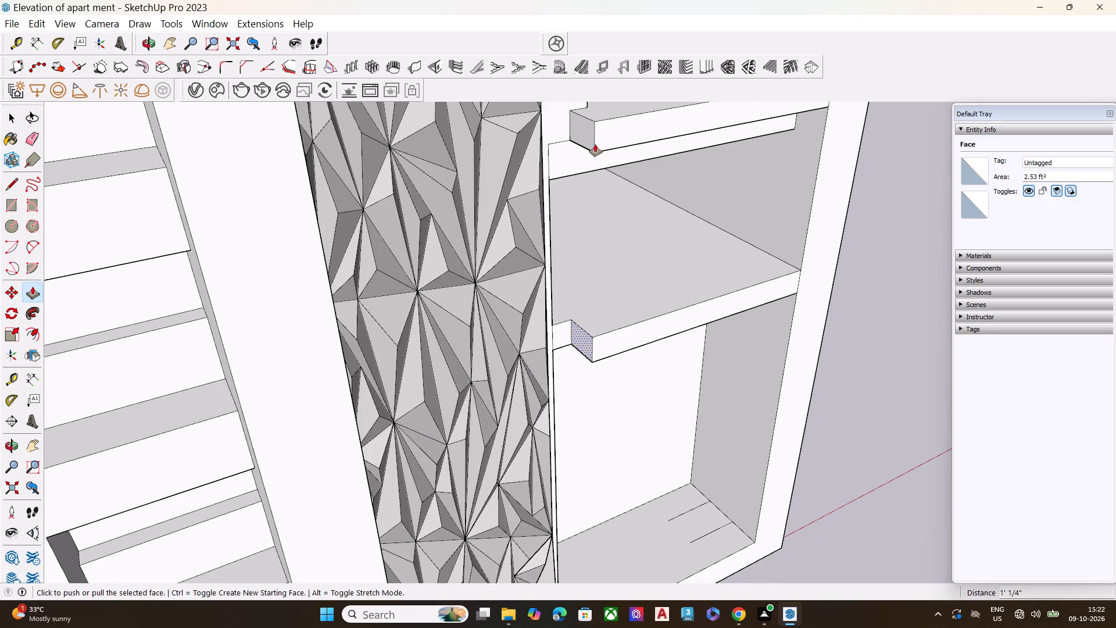
key(space)
Push/Pull the middle opening's side face beside the faceted panel about 1' 10 1/4" inward, in line with the upper opening's pier.
scroll(573, 263, down, 3)
middle_drag(625, 317, 449, 242)
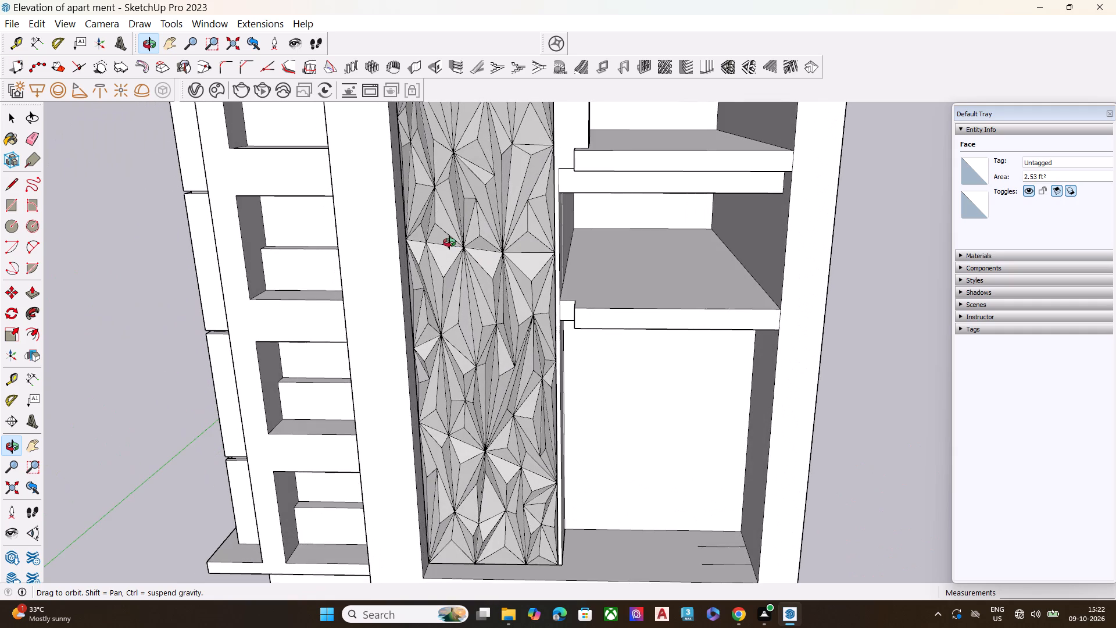
middle_drag(449, 242, 455, 245)
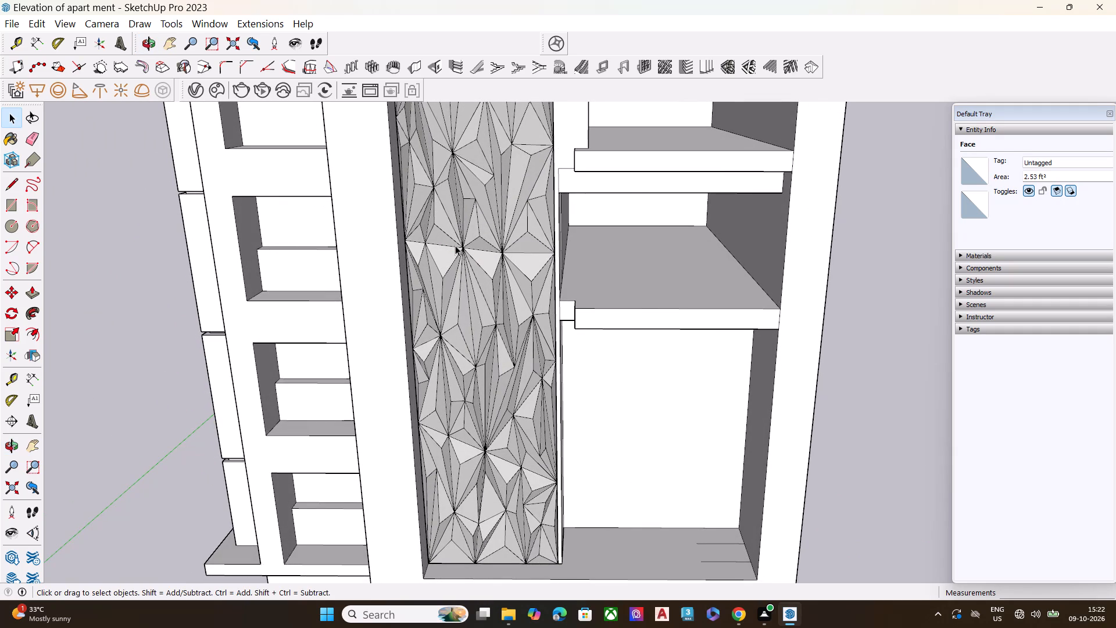
middle_drag(593, 248, 589, 215)
middle_drag(589, 215, 588, 217)
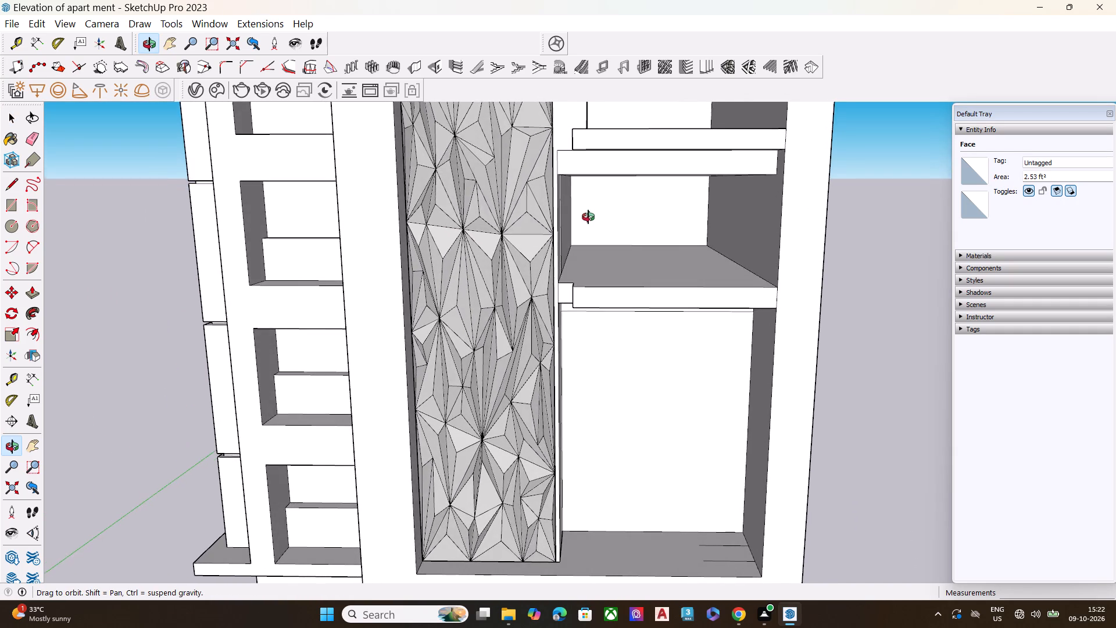
middle_drag(588, 217, 535, 240)
click(542, 237)
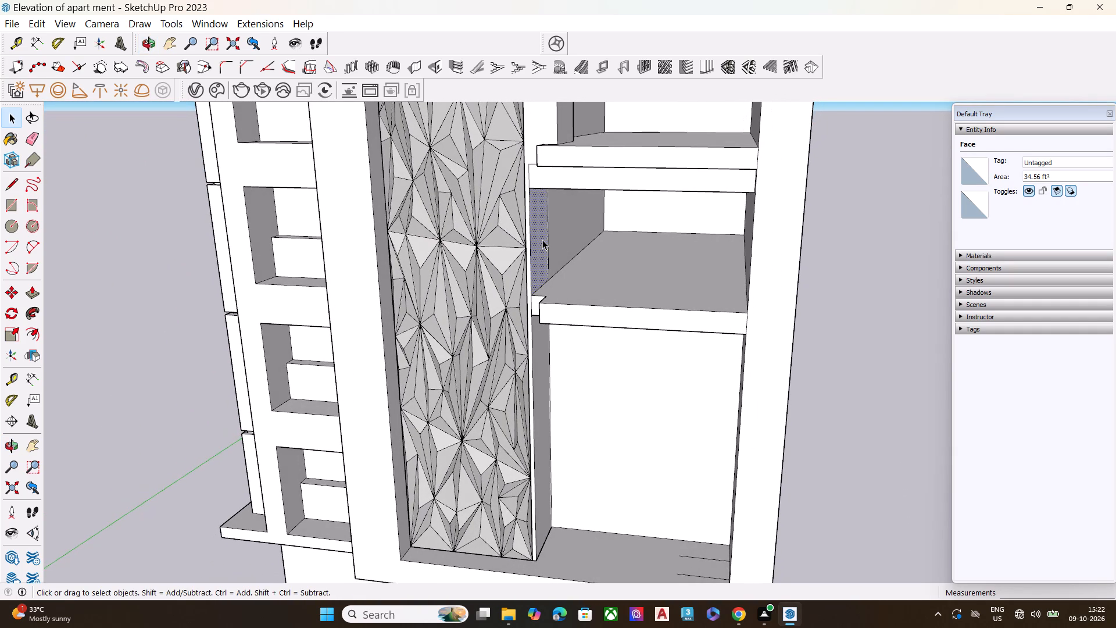
key(p)
click(542, 240)
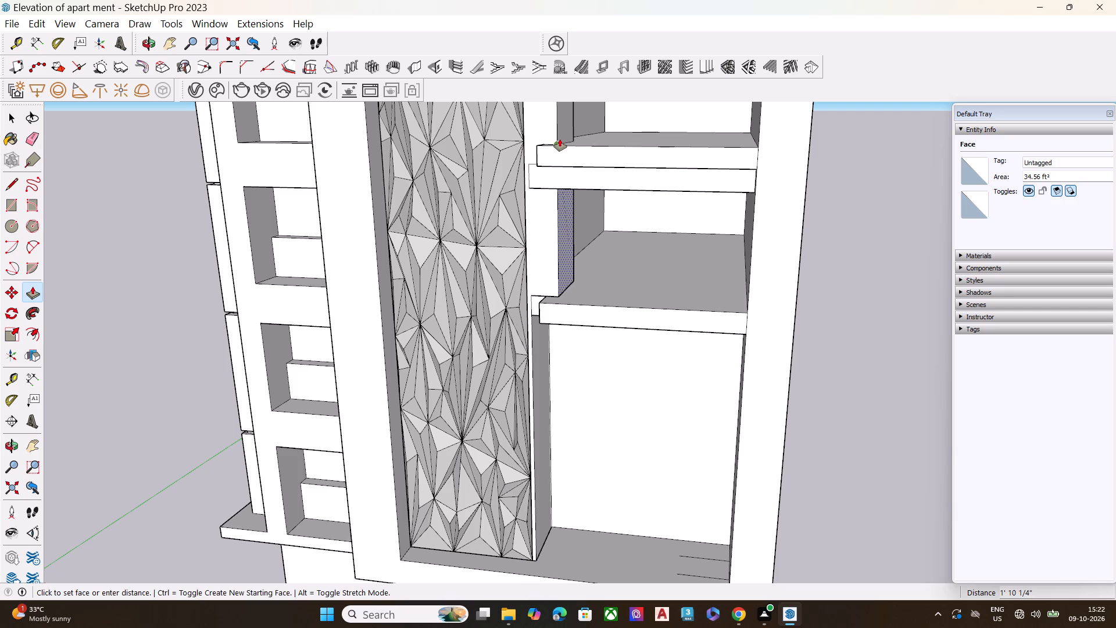
click(560, 139)
key(space)
Push/Pull the upper projecting band's end face beside the faceted panel inward about 4".
middle_drag(564, 287, 605, 209)
scroll(592, 250, up, 4)
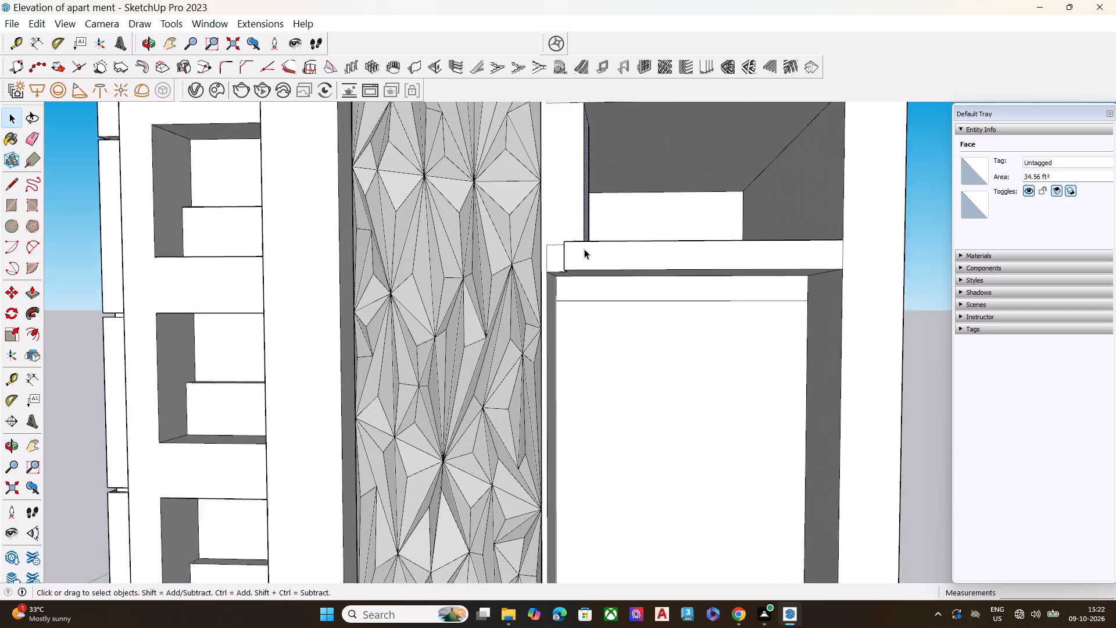
scroll(584, 249, up, 2)
middle_drag(585, 248, 659, 411)
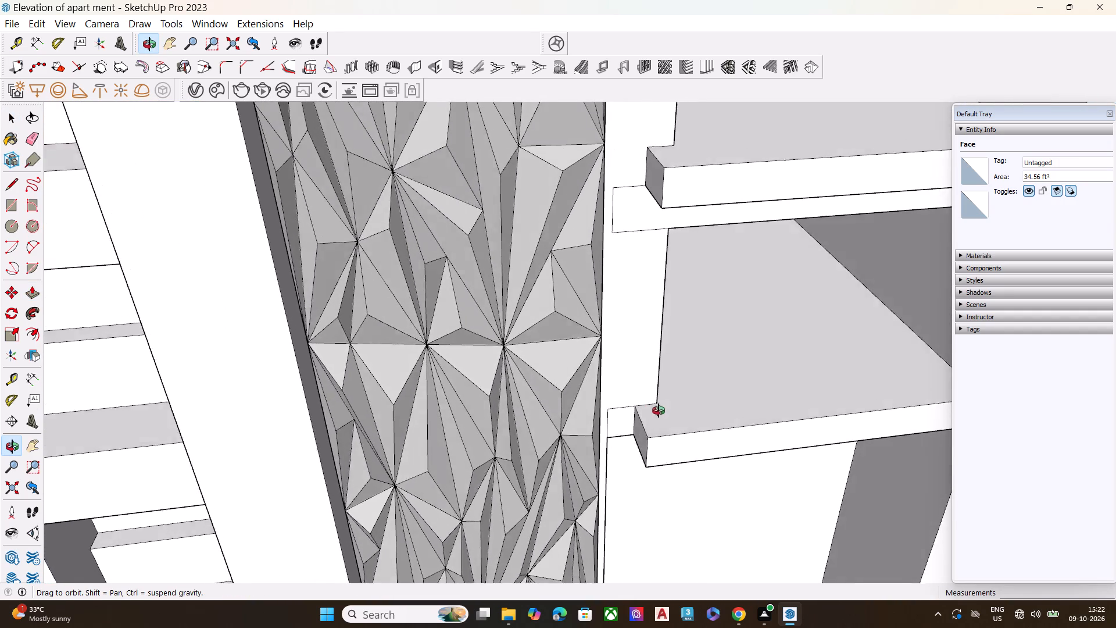
middle_drag(659, 411, 607, 422)
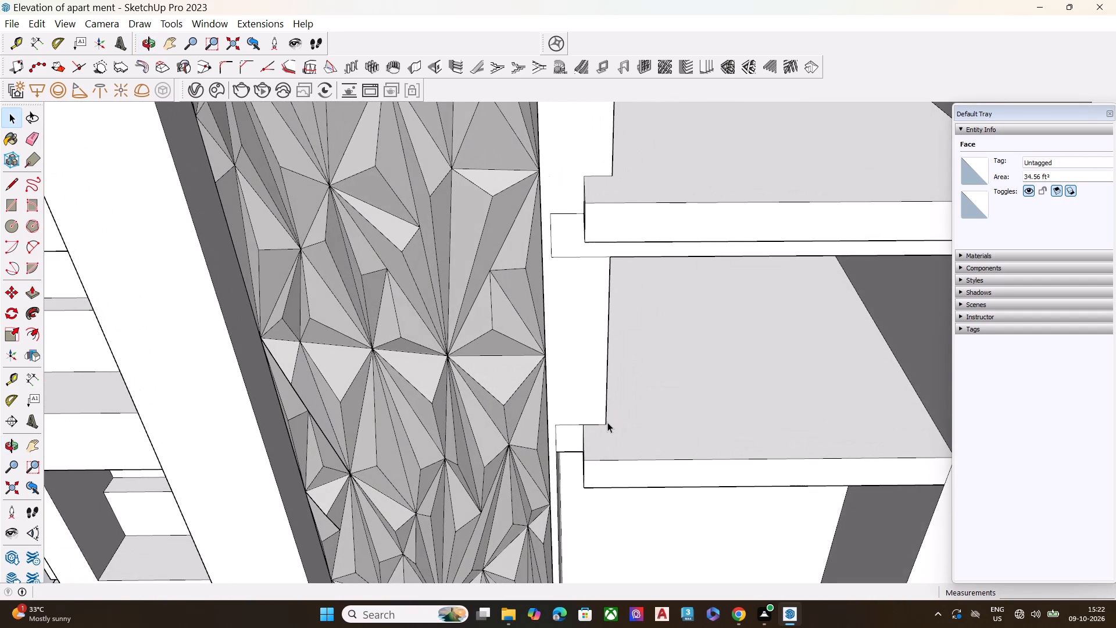
scroll(580, 248, up, 3)
middle_drag(603, 208, 651, 199)
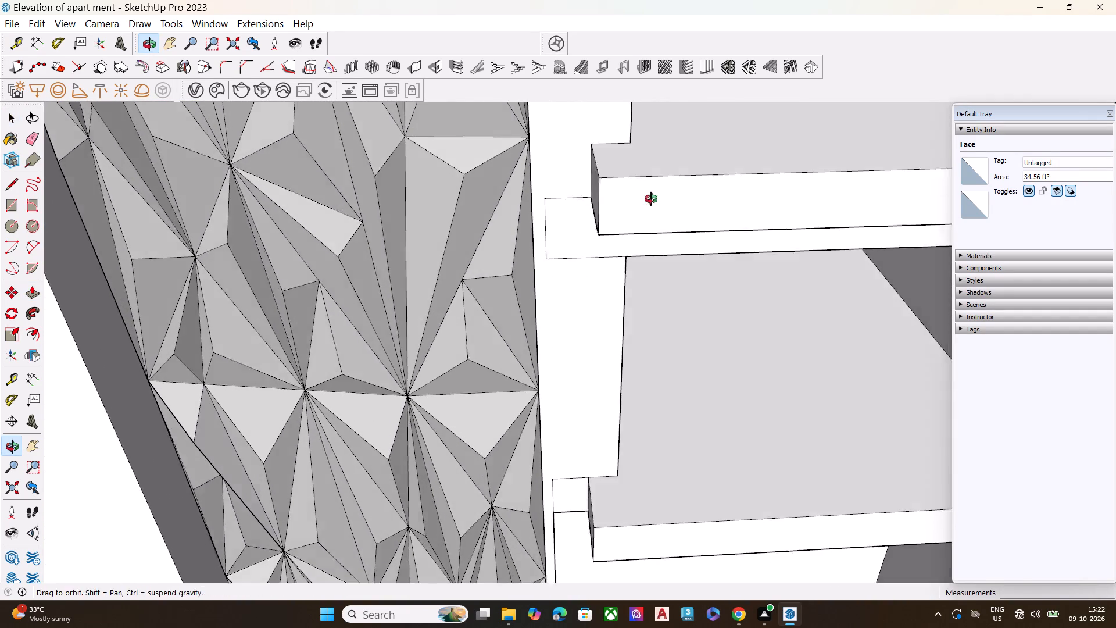
middle_drag(651, 199, 674, 194)
click(617, 186)
key(p)
click(617, 186)
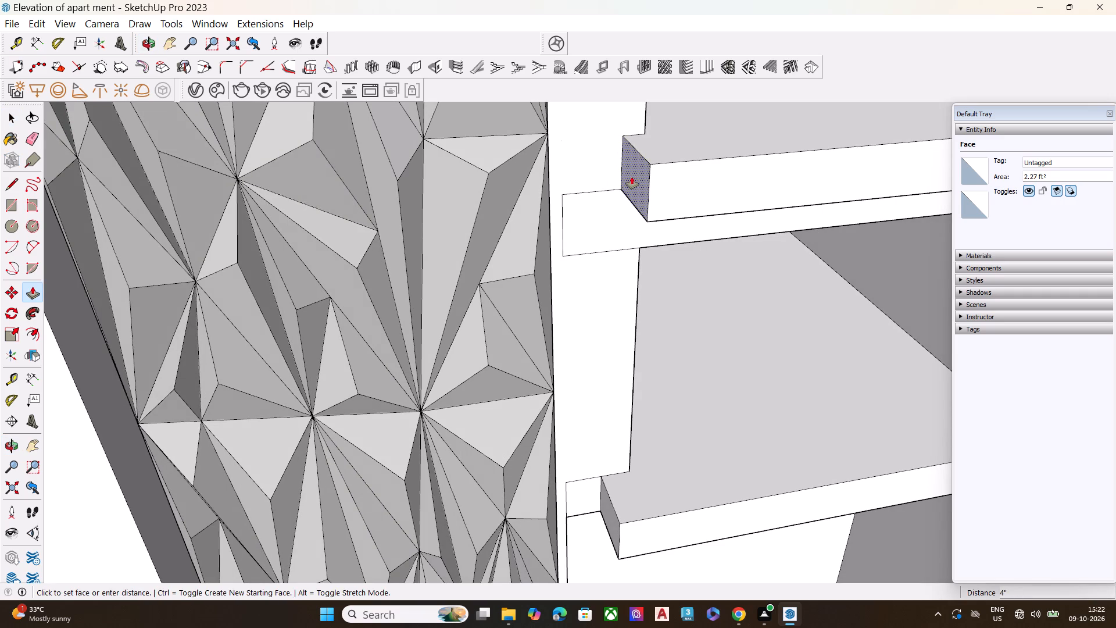
click(632, 177)
scroll(584, 184, down, 5)
key(space)
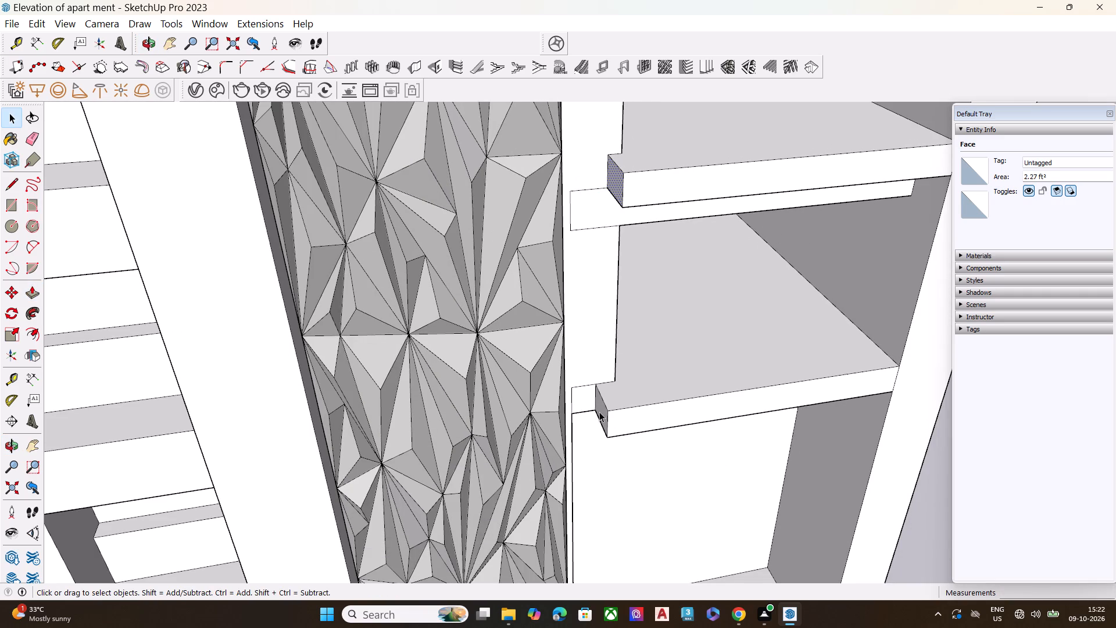
Push/Pull the lower projecting band's end face beside the faceted panel inward, in line with the upper band's end.
click(599, 412)
key(p)
click(604, 411)
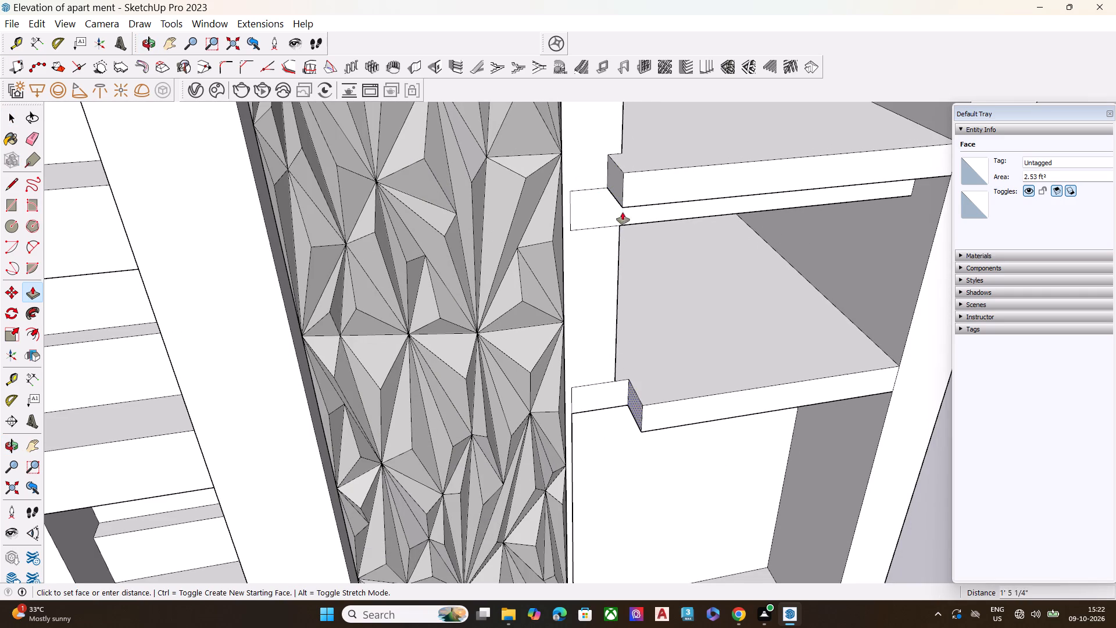
click(623, 208)
key(space)
Erase the leftover edges on the side pier around the ends of the two bands beside the faceted panel.
middle_drag(606, 334, 555, 280)
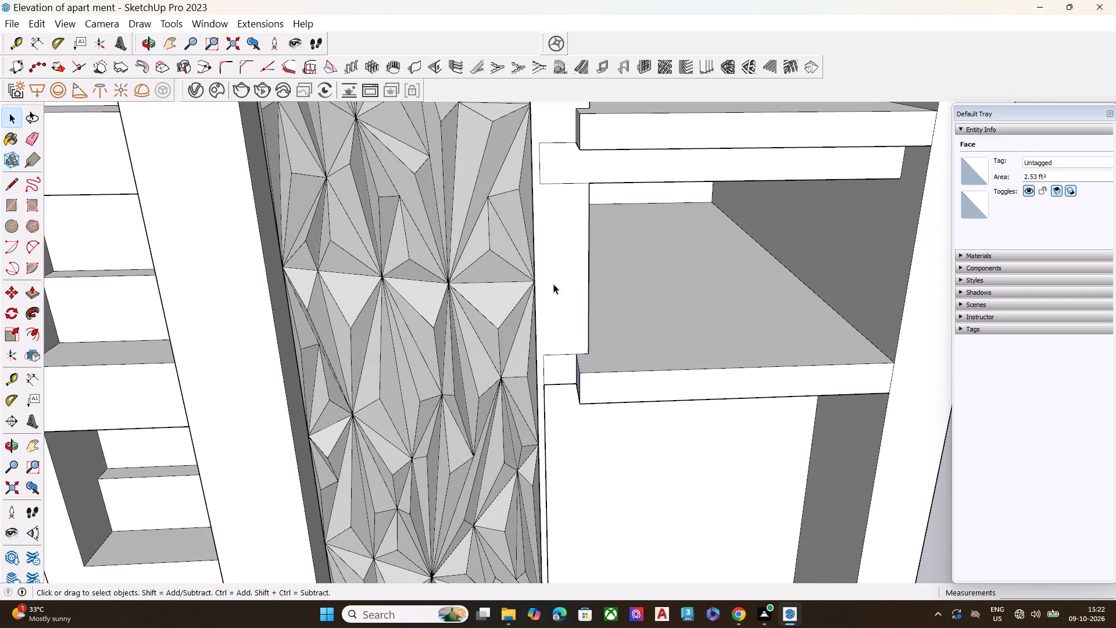
key(e)
click(556, 144)
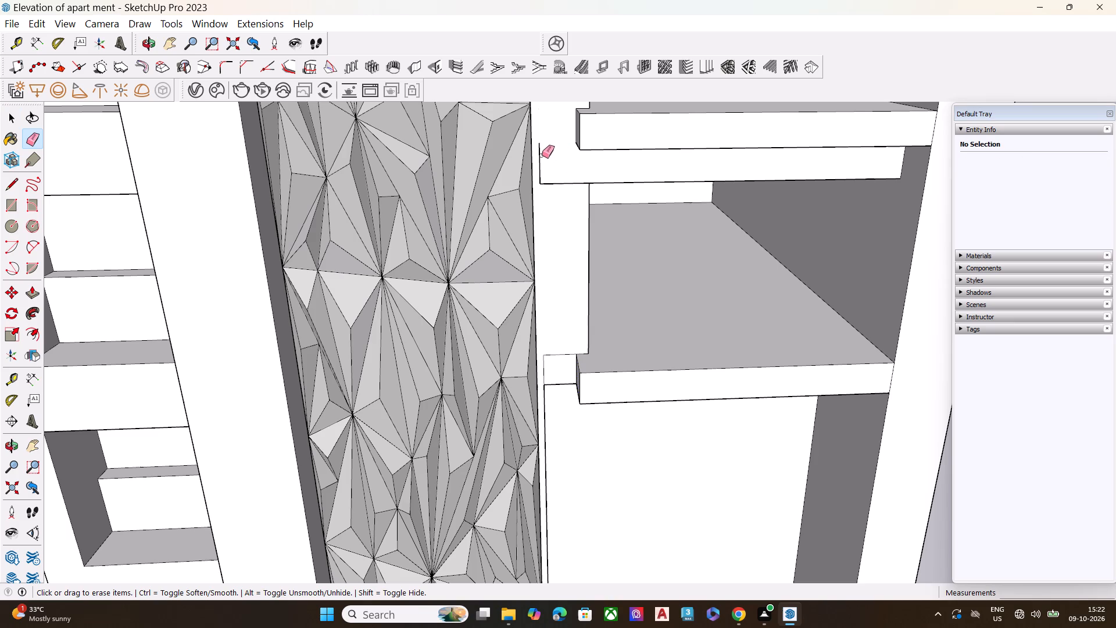
click(542, 155)
click(540, 166)
click(559, 183)
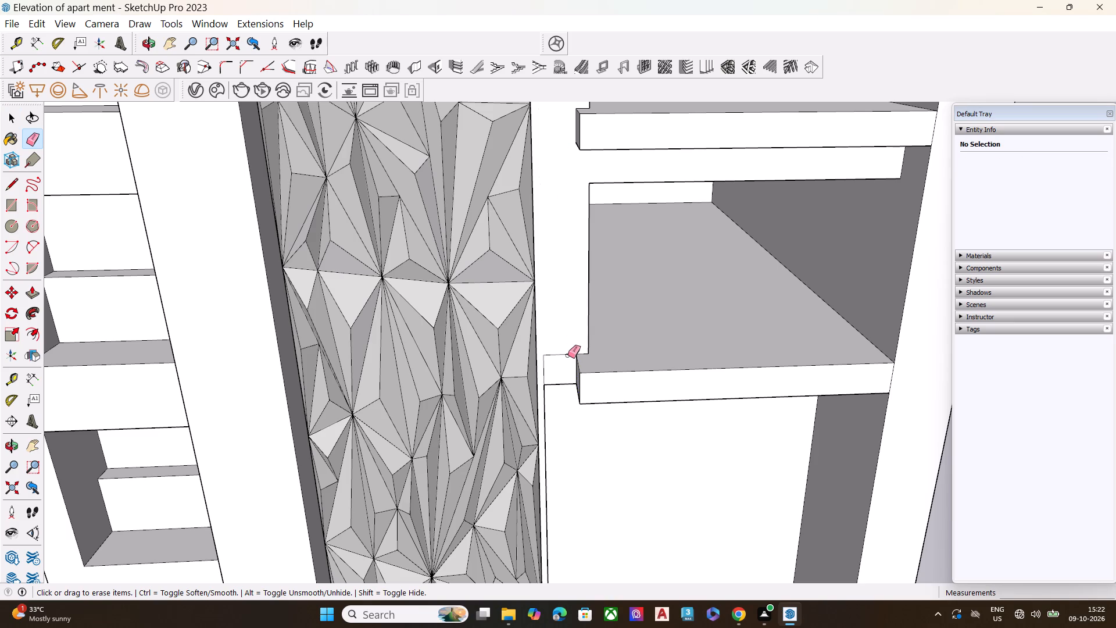
click(569, 354)
click(545, 370)
scroll(493, 265, down, 8)
middle_drag(586, 248, 614, 179)
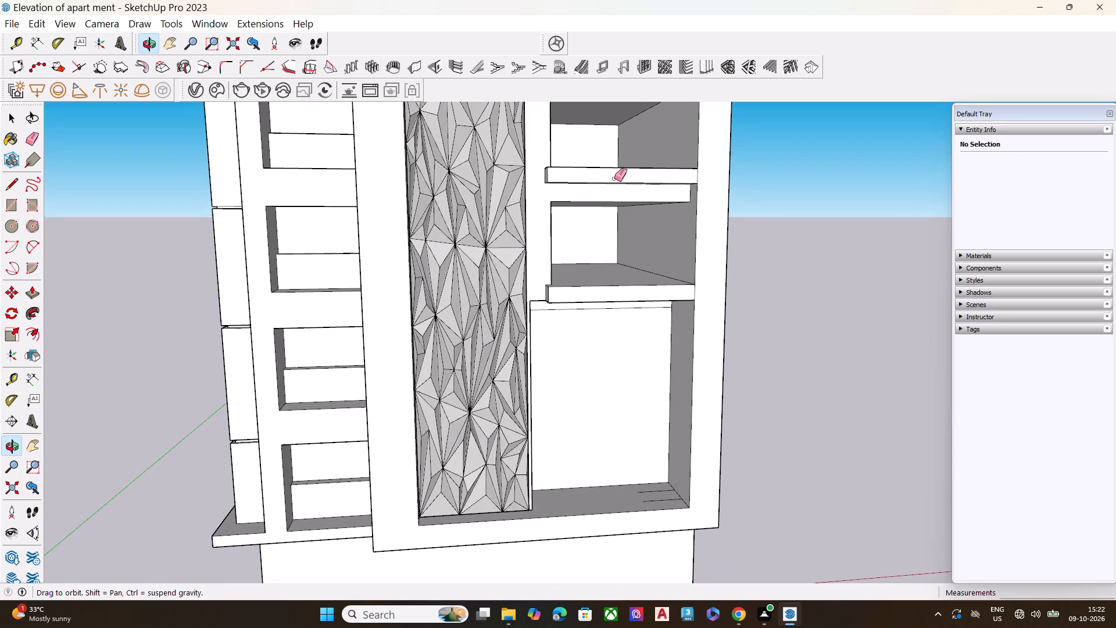
key(space)
Examine the aligned bands, the side pier and the remaining wall section below them from the front, side and below.
middle_drag(761, 313, 669, 313)
scroll(669, 313, down, 4)
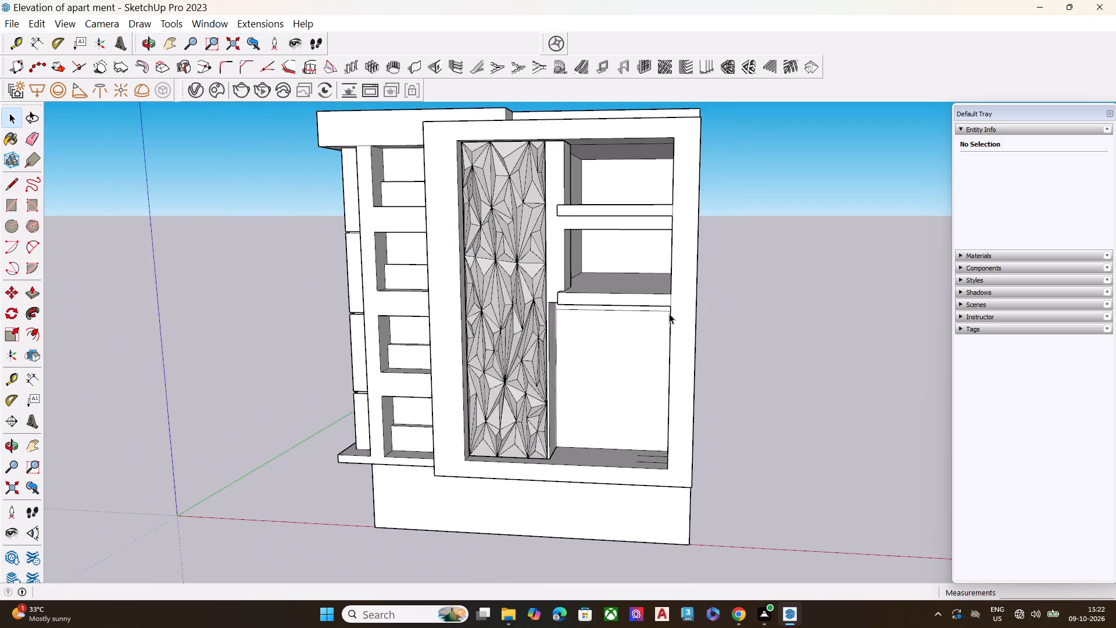
scroll(669, 313, down, 2)
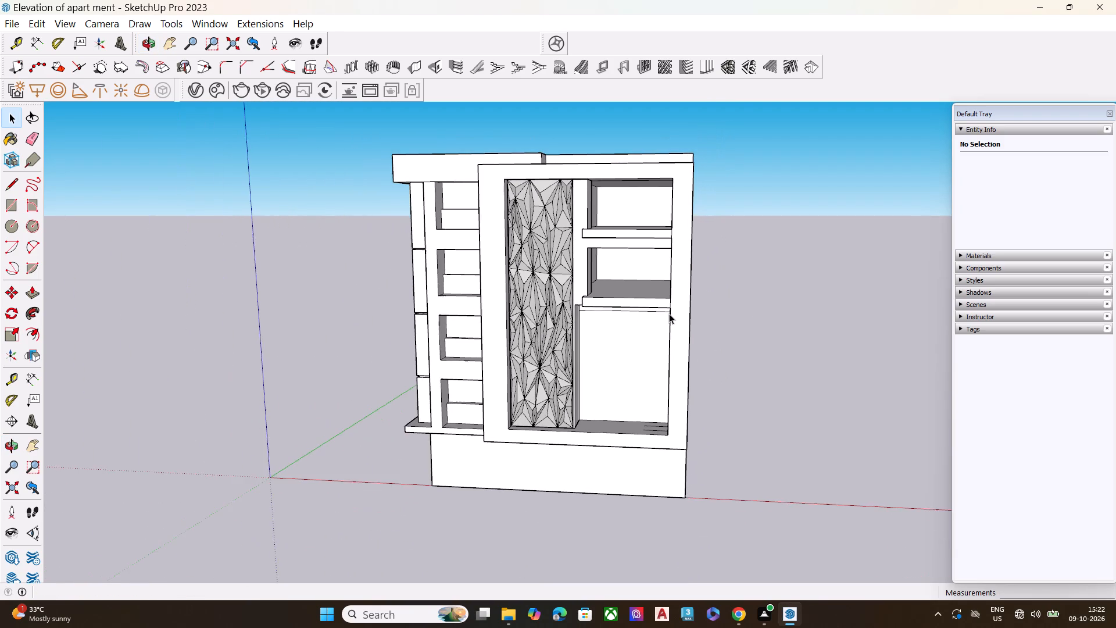
middle_drag(610, 323, 680, 322)
scroll(664, 306, up, 5)
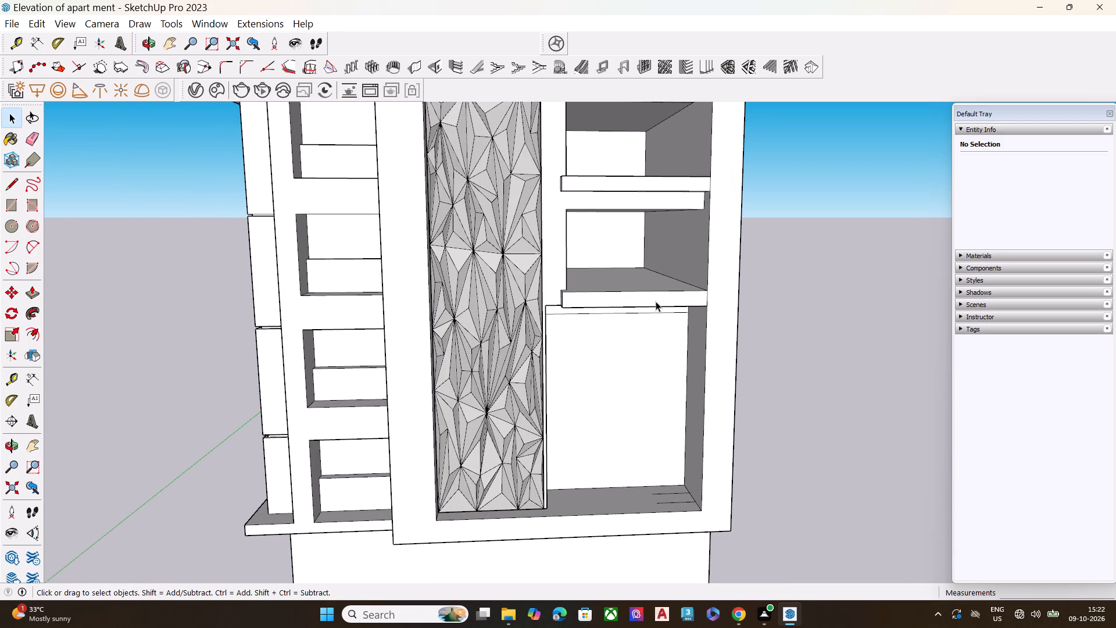
middle_drag(580, 359, 569, 307)
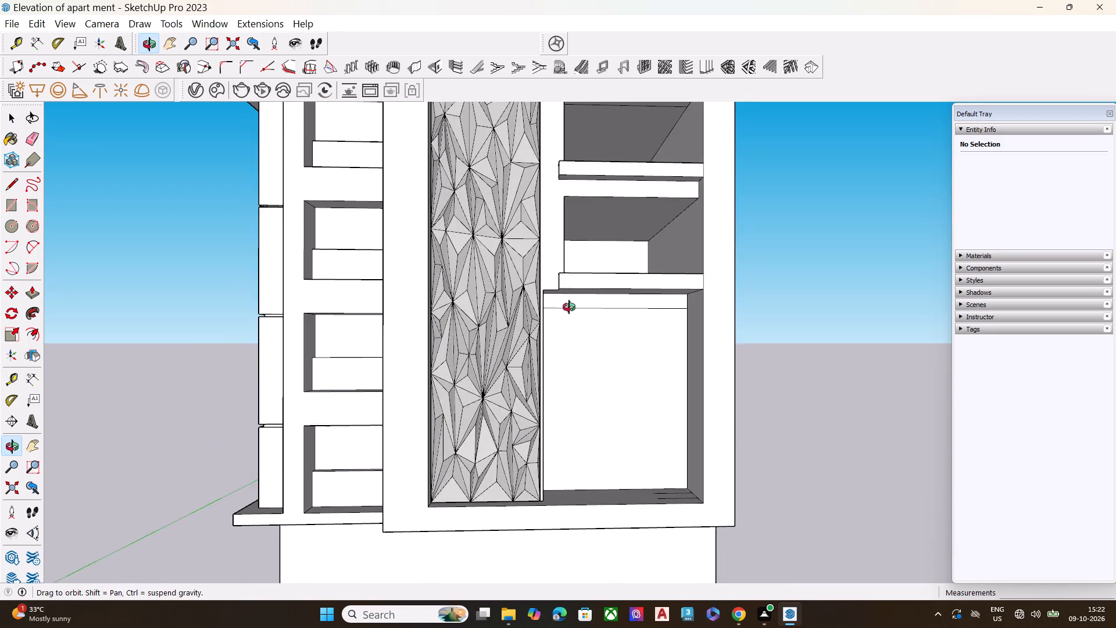
middle_drag(569, 307, 487, 332)
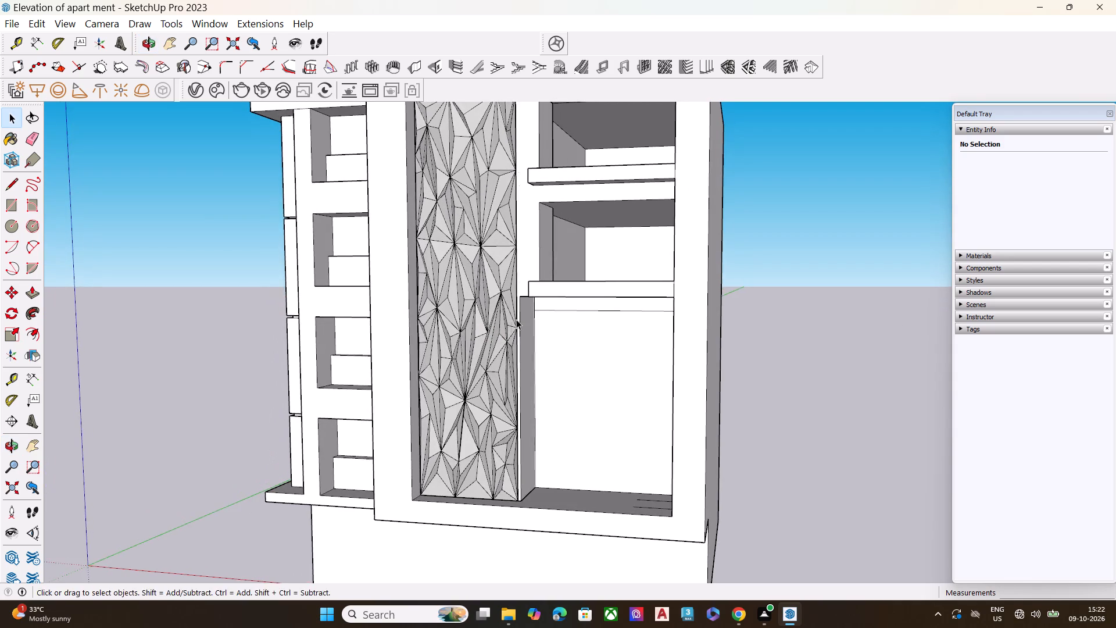
middle_drag(535, 307, 566, 302)
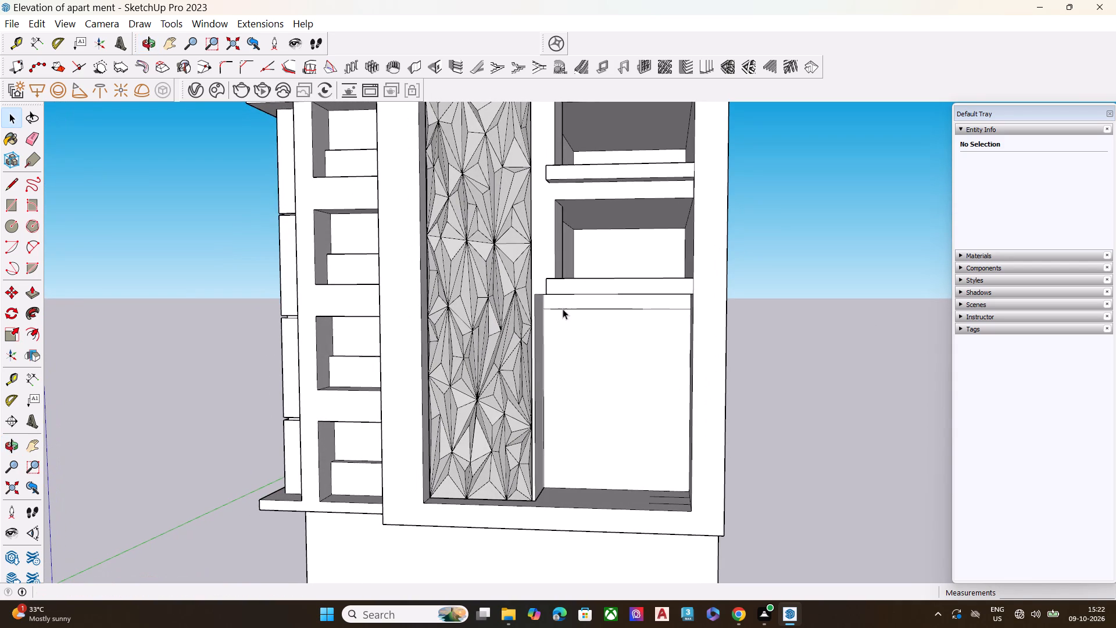
middle_drag(548, 316, 561, 307)
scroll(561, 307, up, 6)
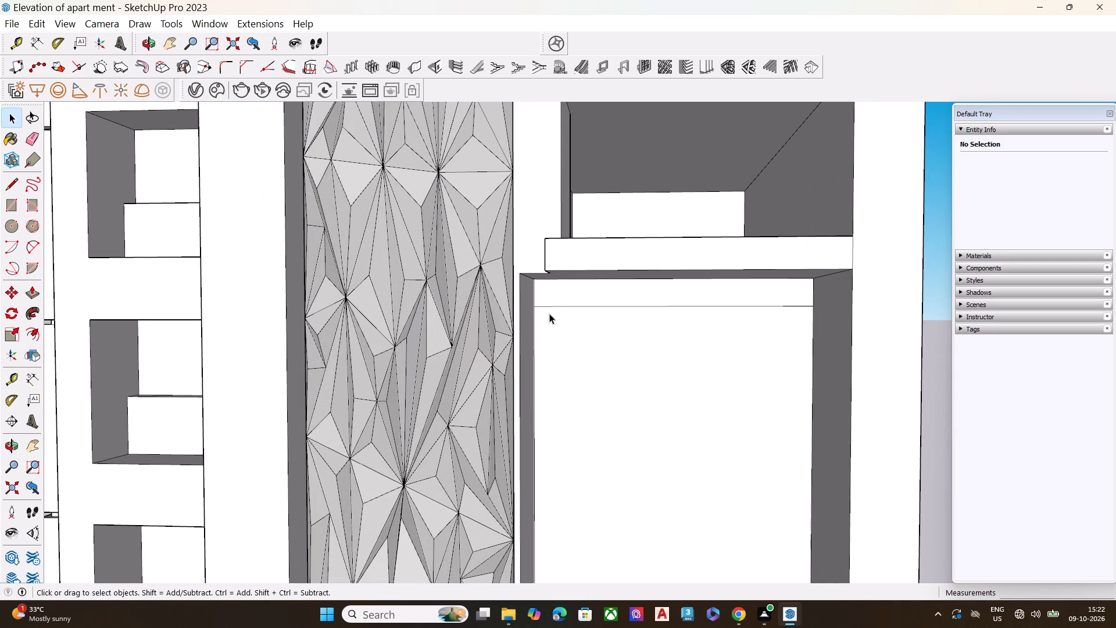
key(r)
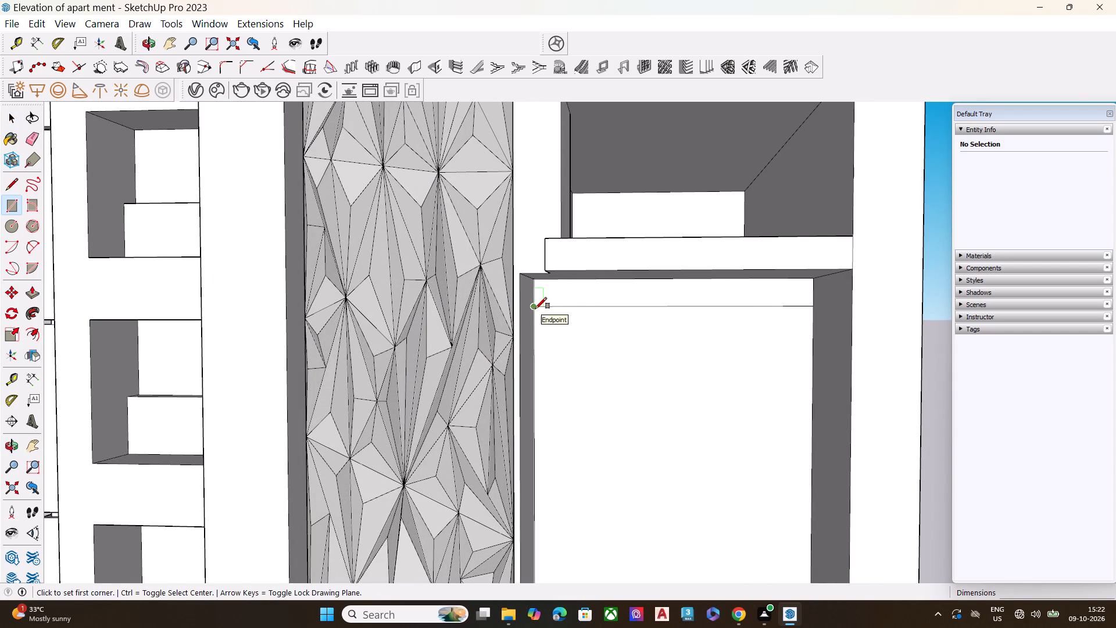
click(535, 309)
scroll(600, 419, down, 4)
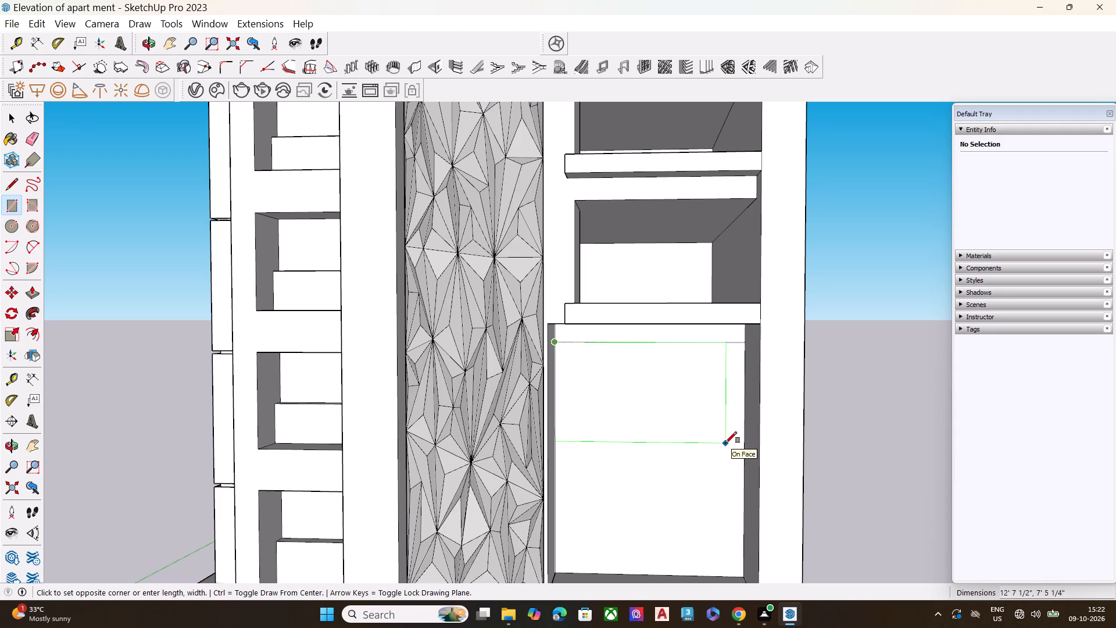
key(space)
Copy the horizontal edge near the top of the lower recessed wall 7' straight down.
click(696, 344)
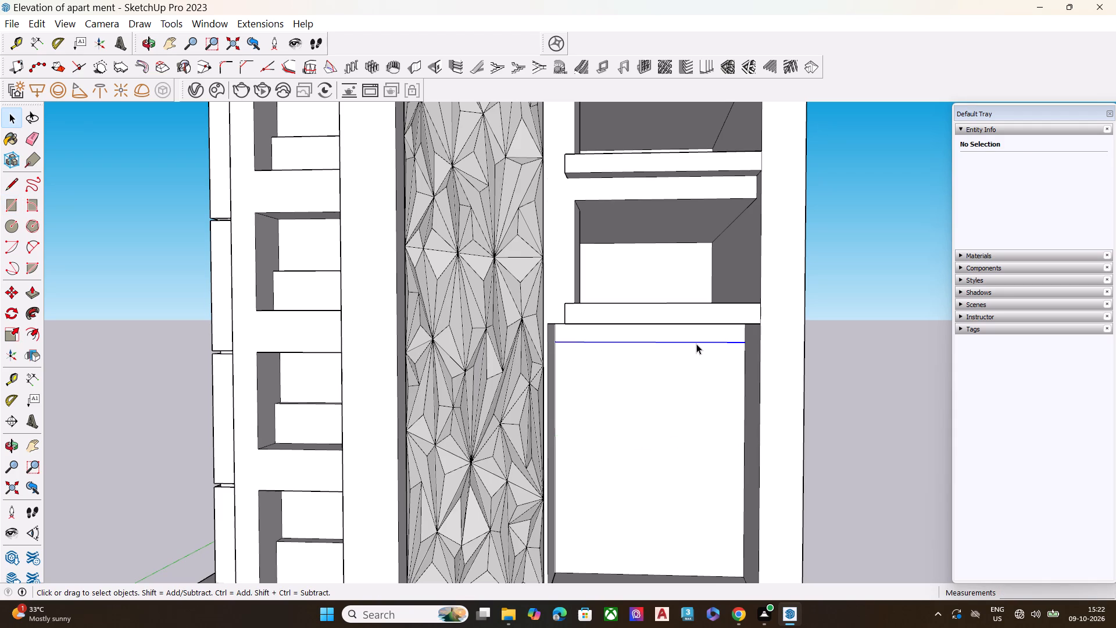
key(m)
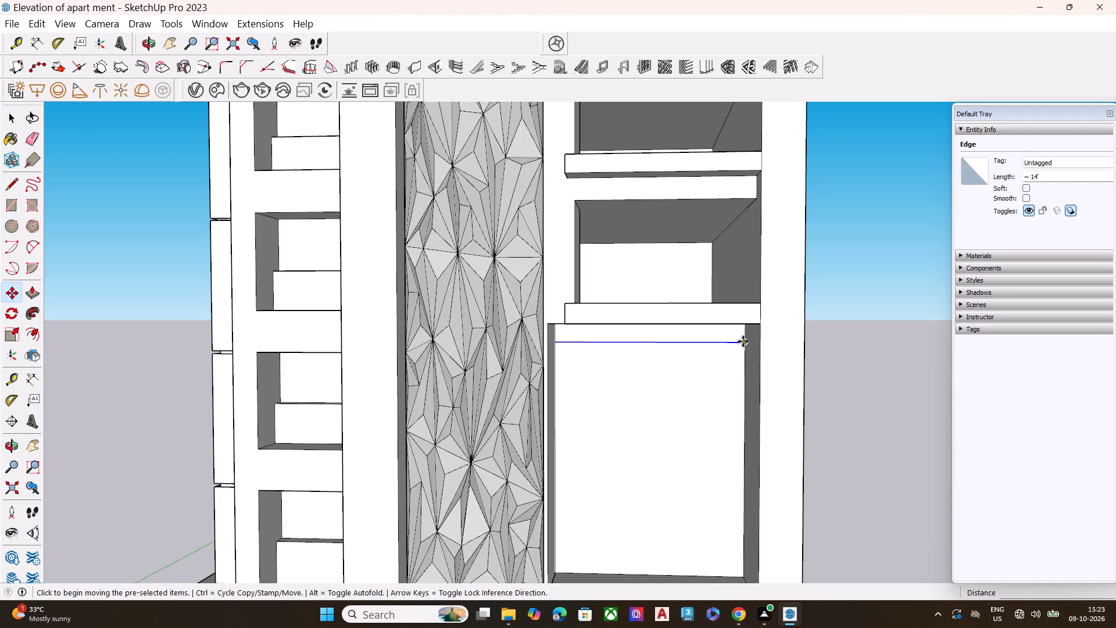
click(745, 342)
key(space)
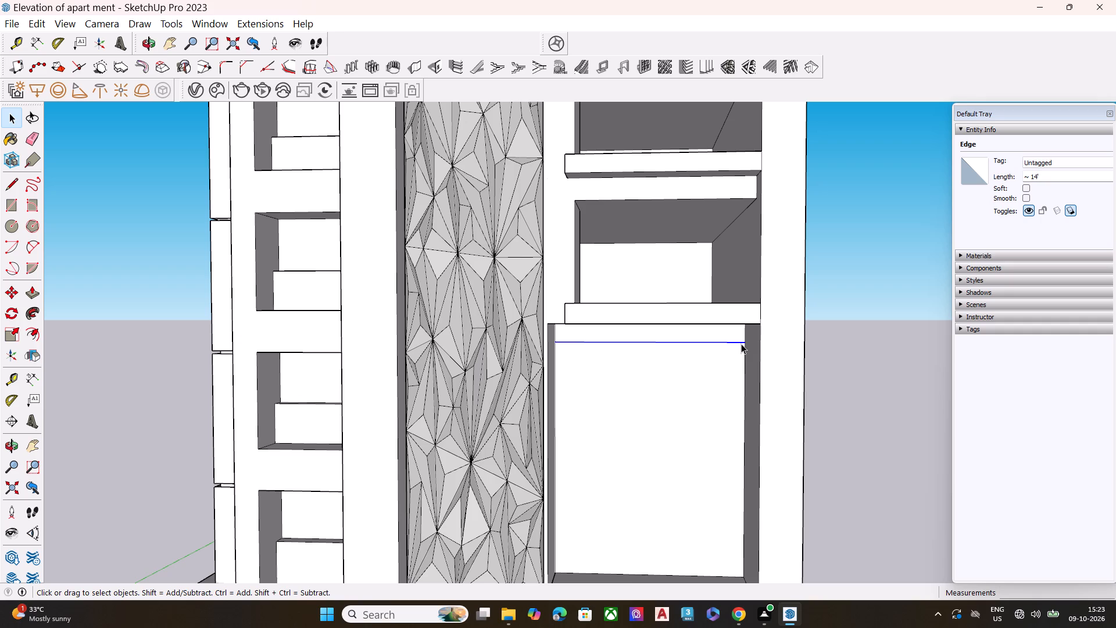
key(m)
click(746, 344)
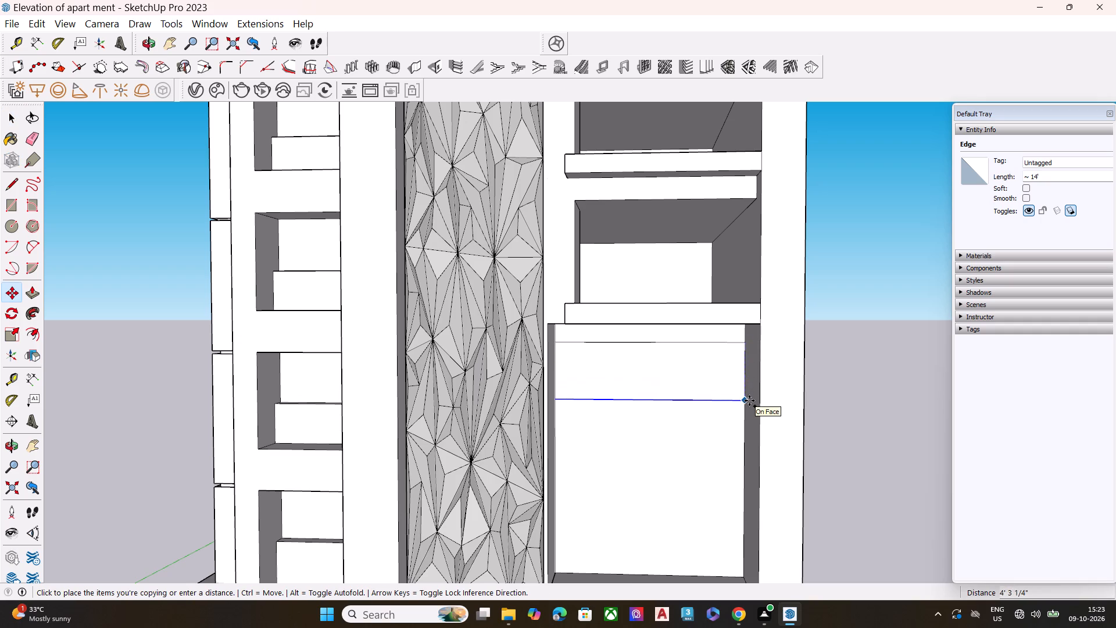
text(7')
key(Return)
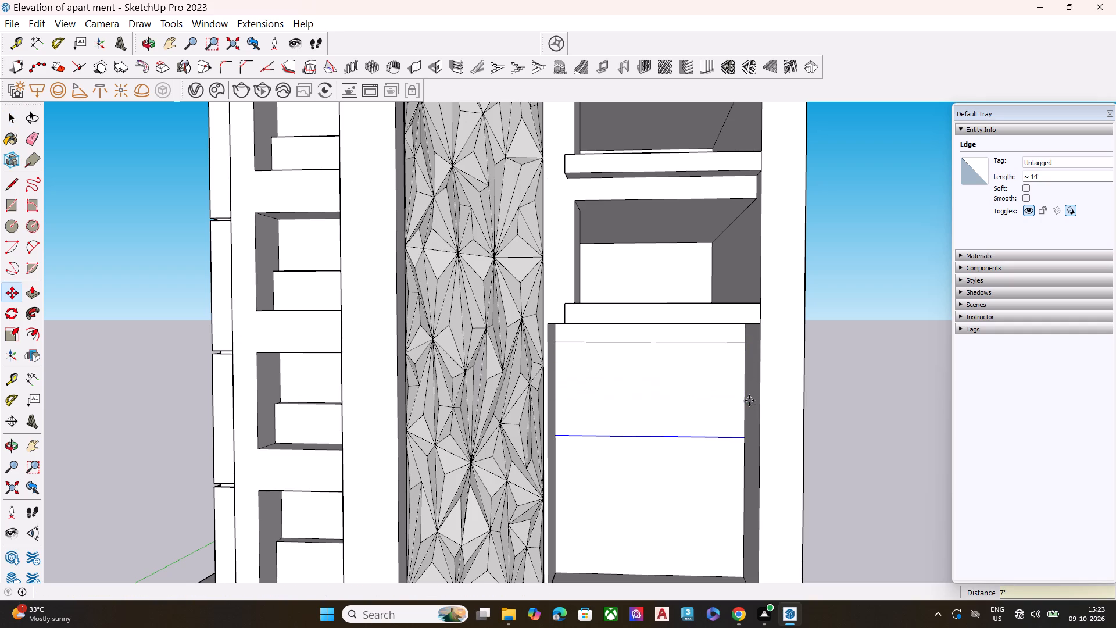
Push/Pull the 7' high wall face between the two horizontal edges inward about 24' 1 1/2", matching the opening above.
scroll(583, 362, down, 1)
scroll(585, 361, up, 3)
middle_click(585, 361)
middle_drag(591, 373, 539, 407)
middle_drag(534, 404, 528, 384)
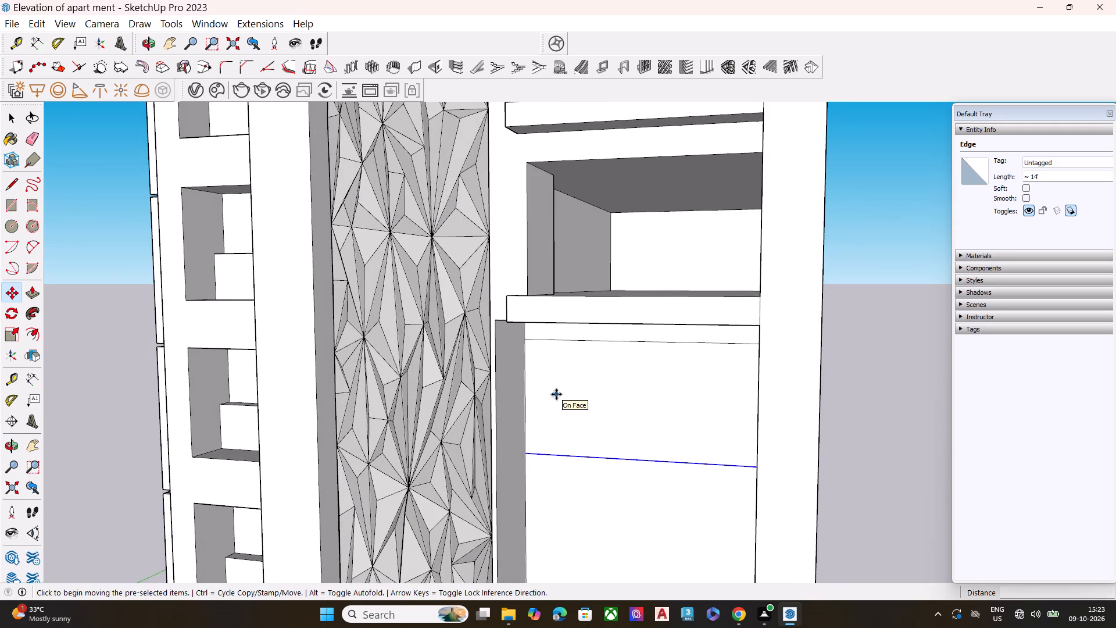
click(556, 394)
key(space)
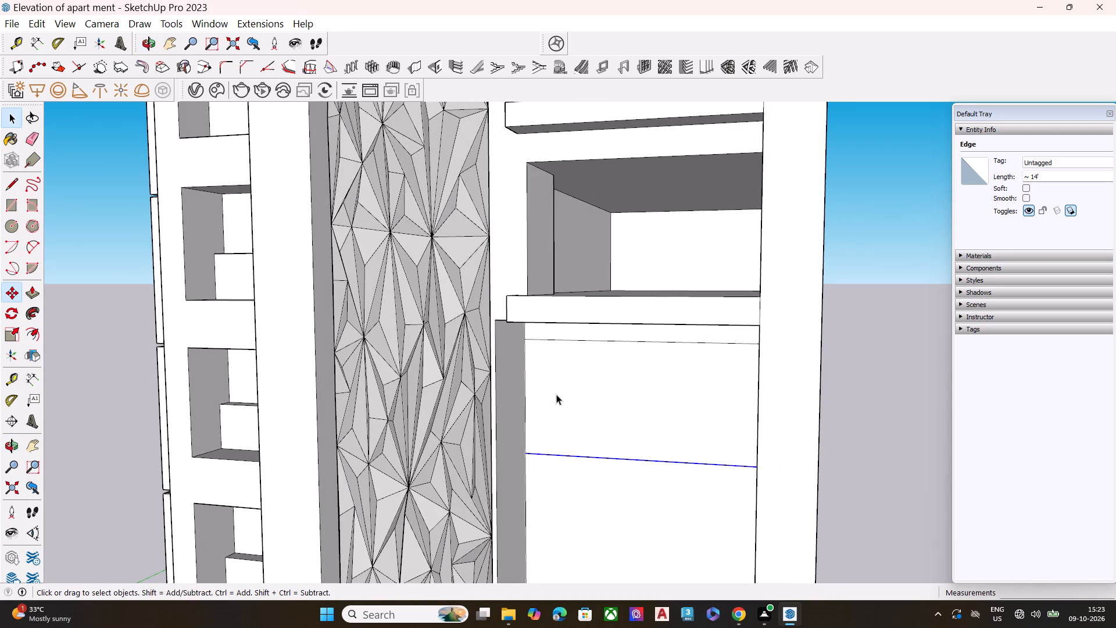
click(559, 396)
key(p)
click(559, 396)
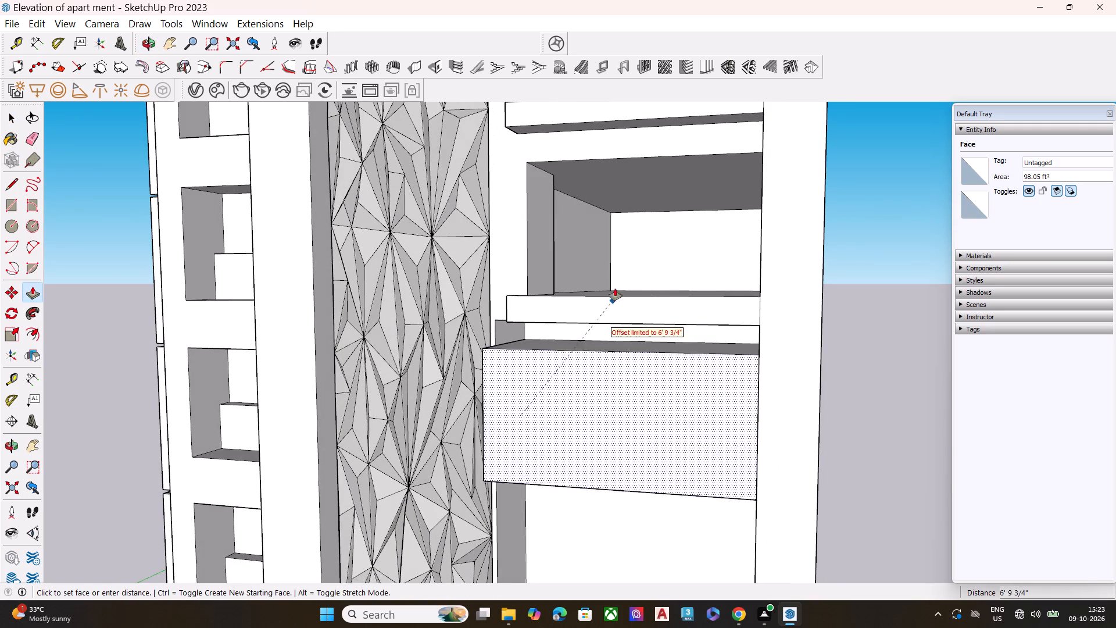
click(609, 285)
scroll(559, 390, down, 2)
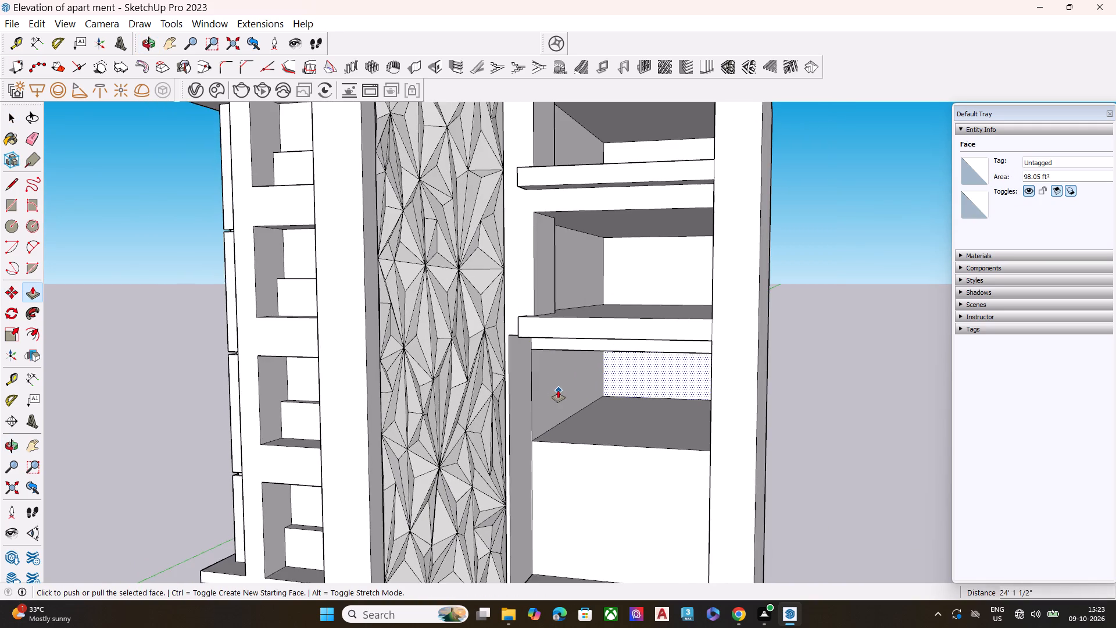
middle_drag(532, 411, 532, 363)
key(space)
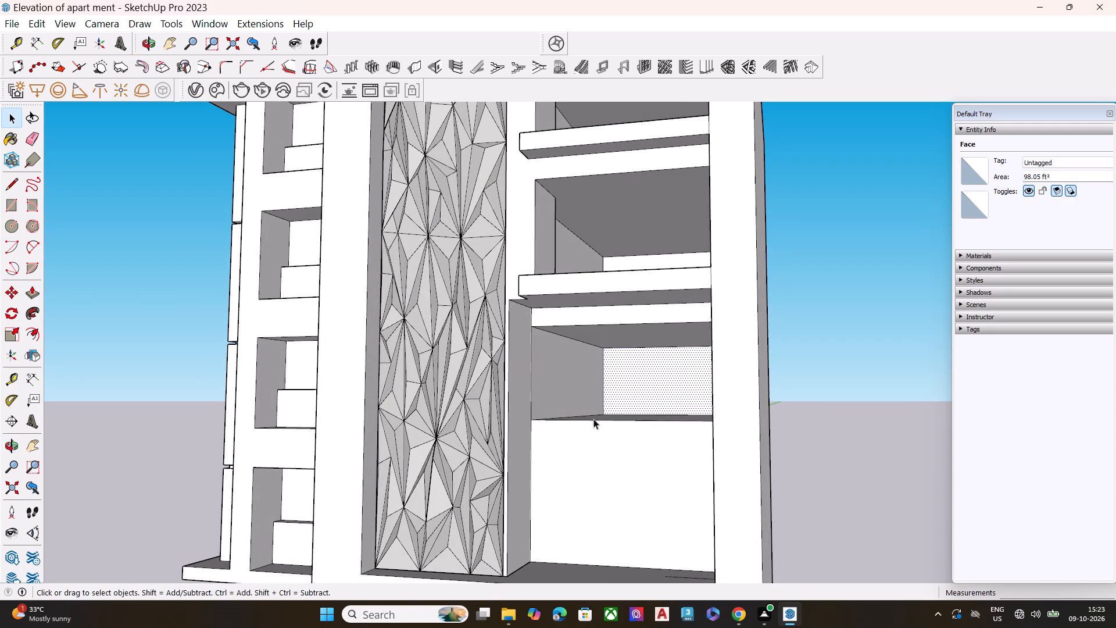
Copy the new lower opening's front bottom edge straight down about 1' 3 1/2" to outline a band.
click(596, 422)
click(602, 422)
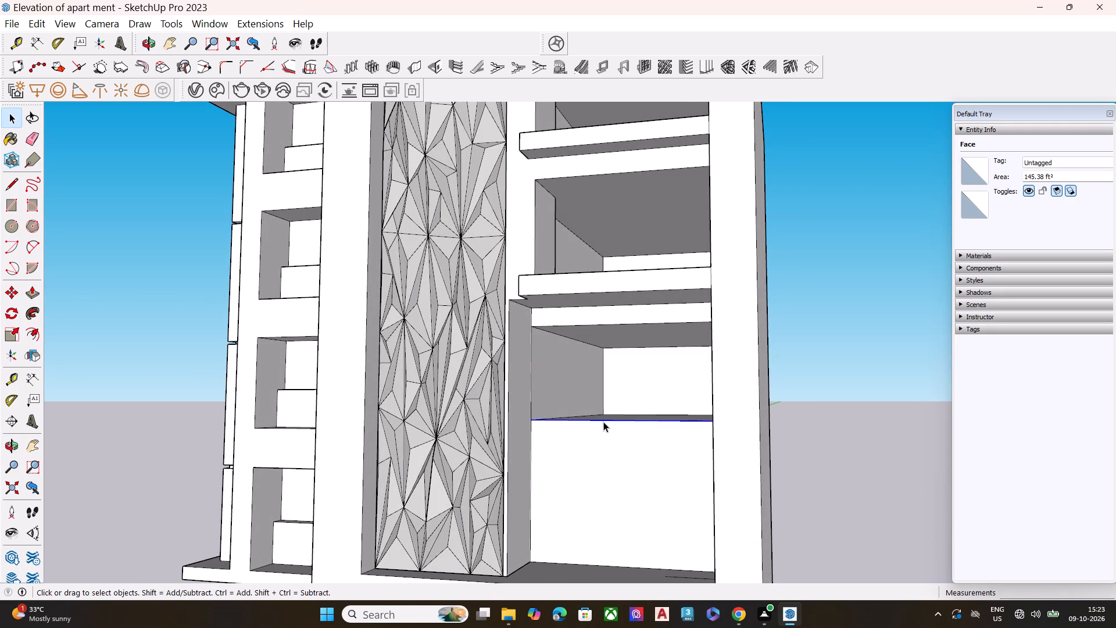
key(m)
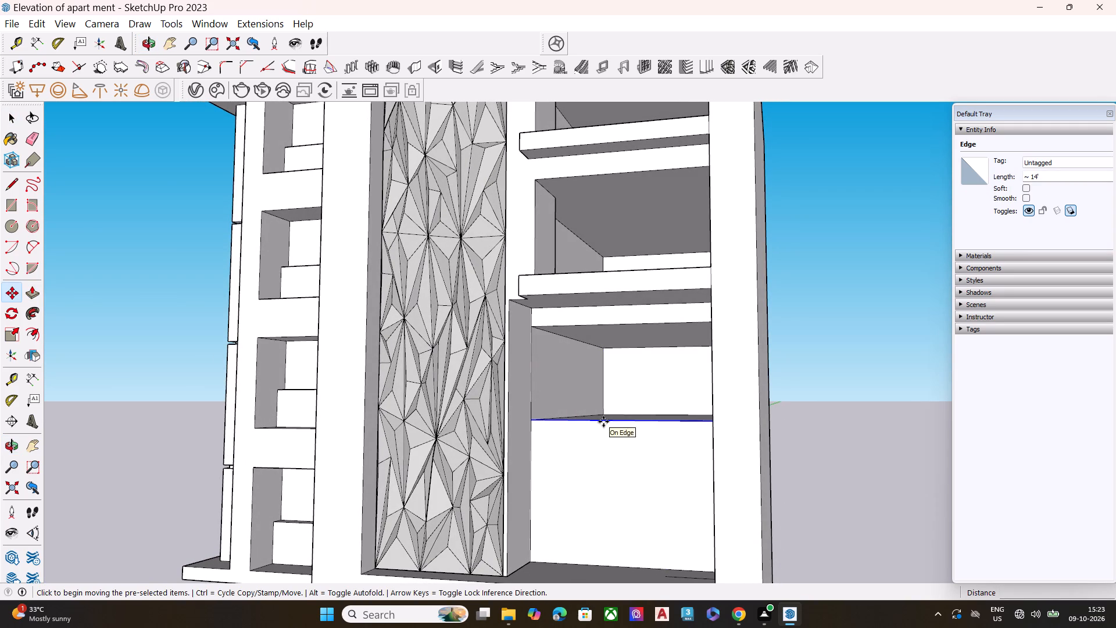
click(532, 424)
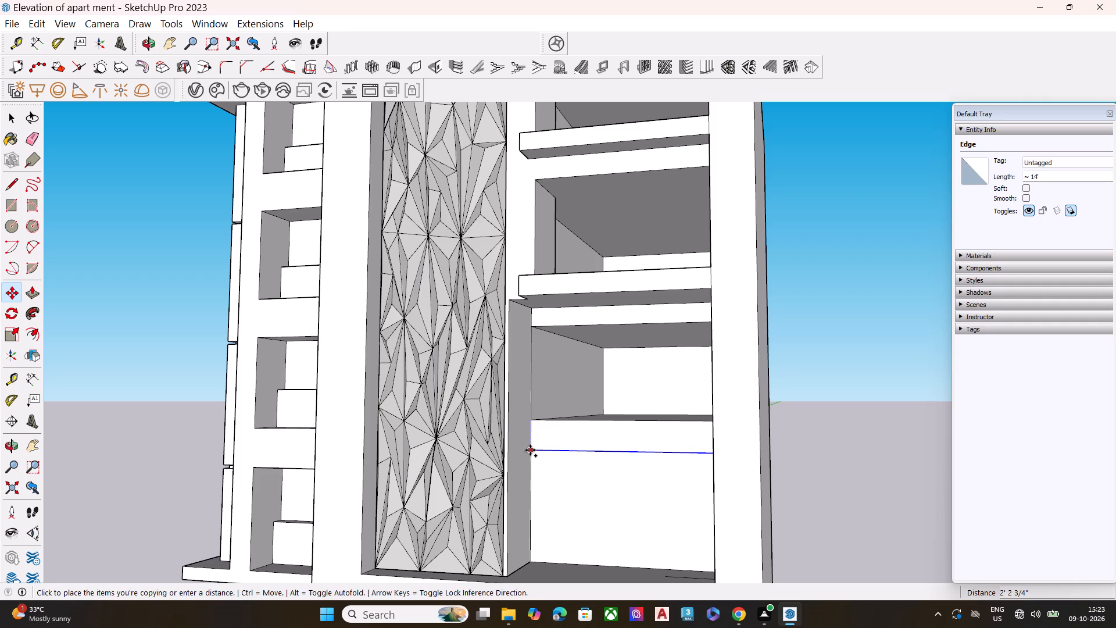
scroll(530, 450, down, 2)
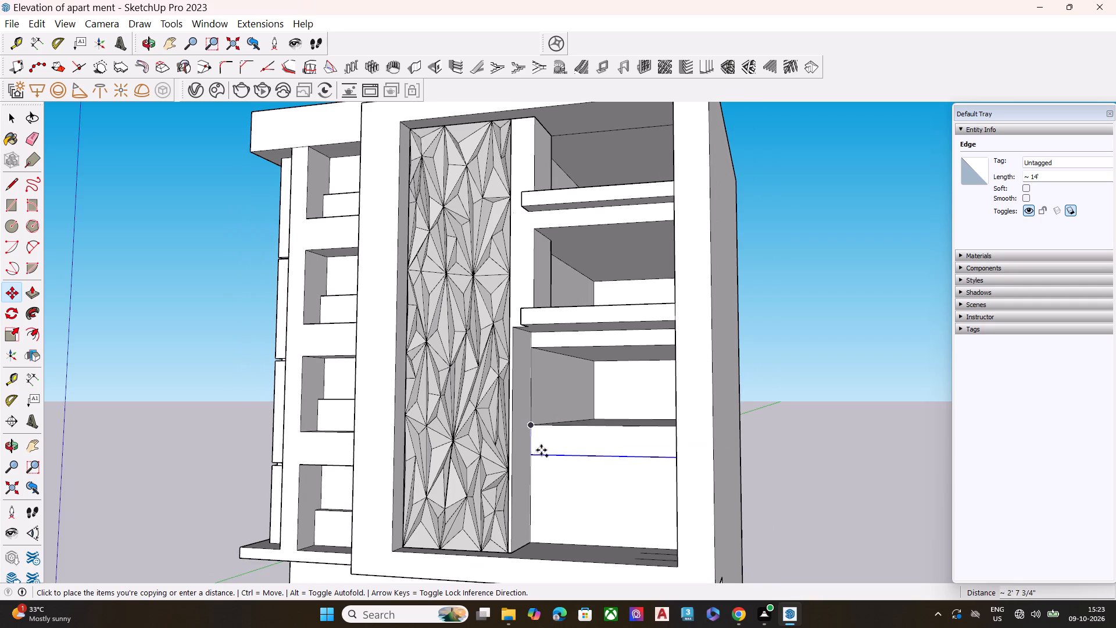
scroll(542, 440, up, 1)
scroll(542, 440, down, 1)
scroll(542, 440, up, 2)
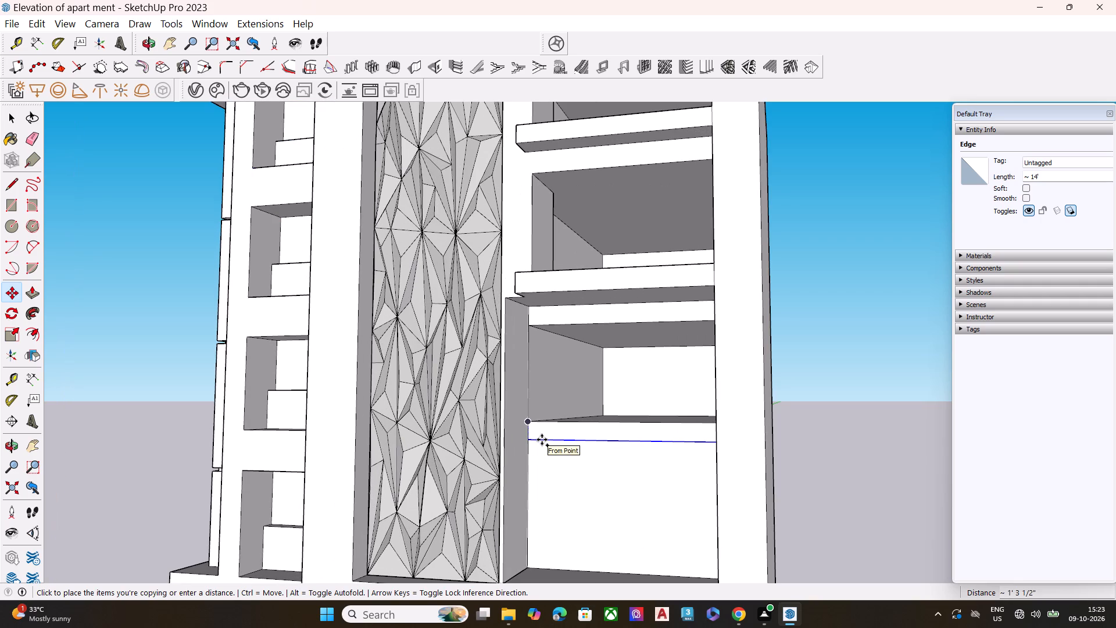
click(542, 440)
key(space)
Move the copied edge below the lower opening a few inches further straight down to deepen the outlined band.
scroll(537, 380, up, 4)
scroll(535, 381, down, 4)
middle_drag(582, 477, 619, 480)
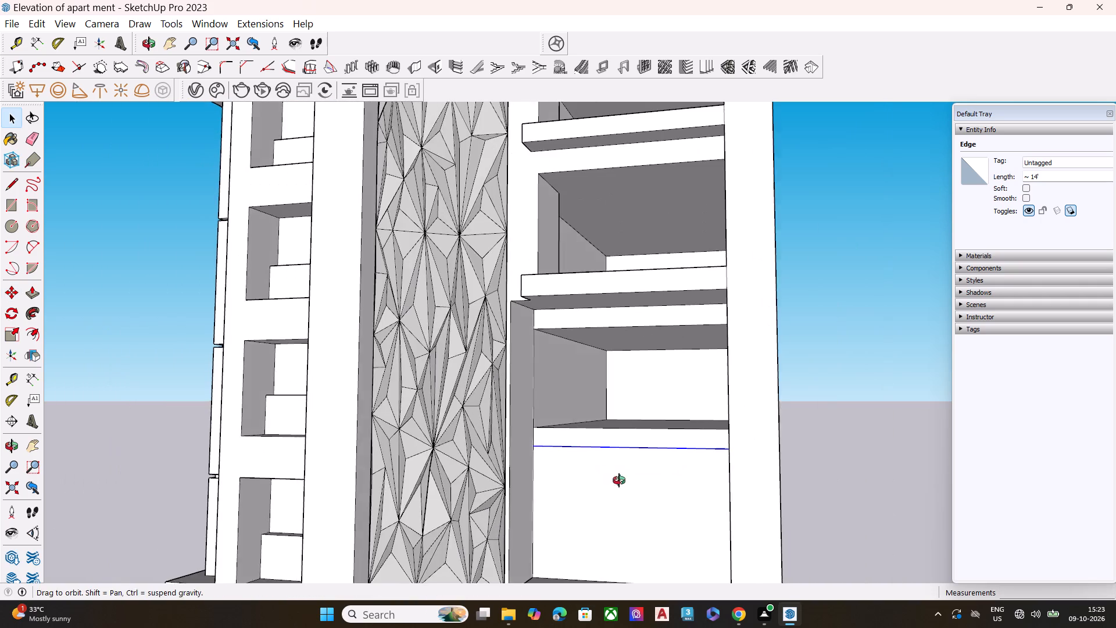
middle_drag(619, 480, 669, 491)
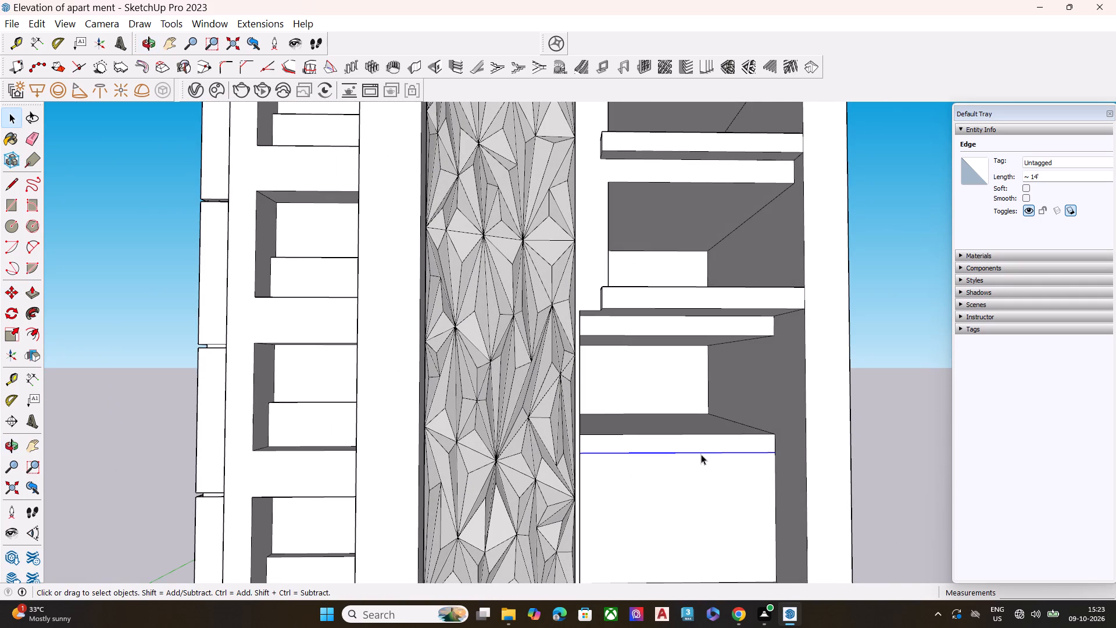
scroll(617, 473, down, 5)
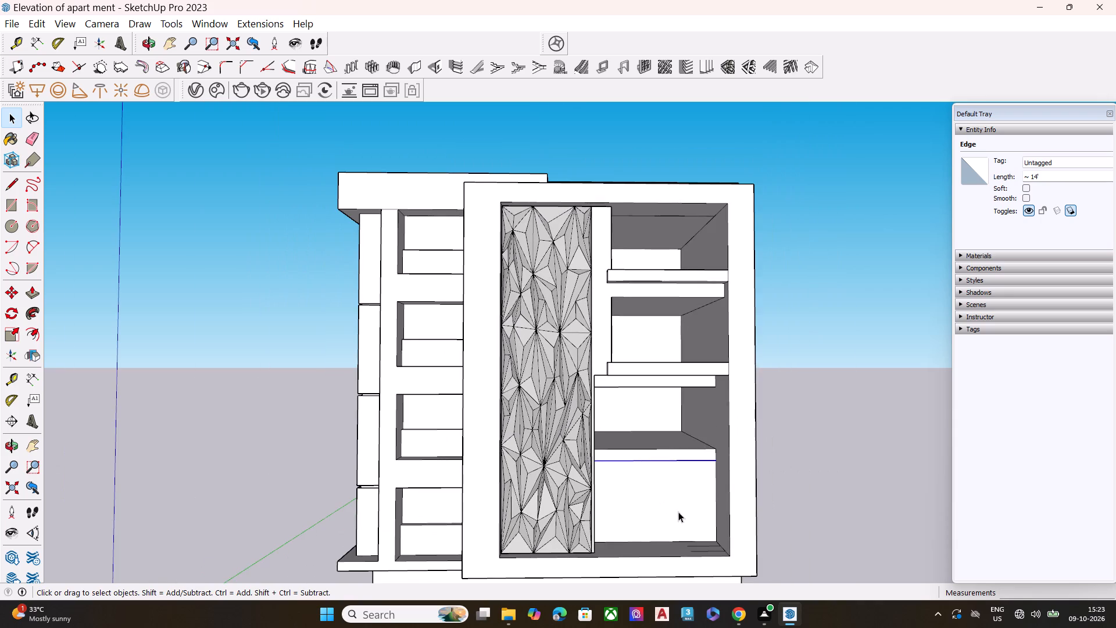
middle_drag(678, 513, 643, 488)
scroll(640, 470, up, 5)
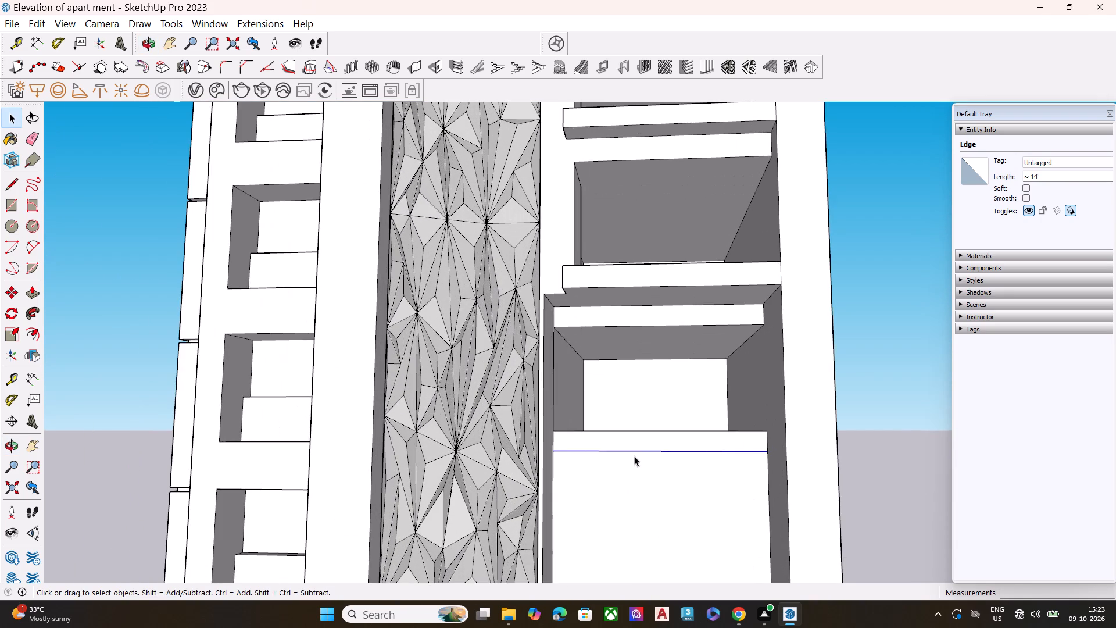
click(638, 449)
click(639, 451)
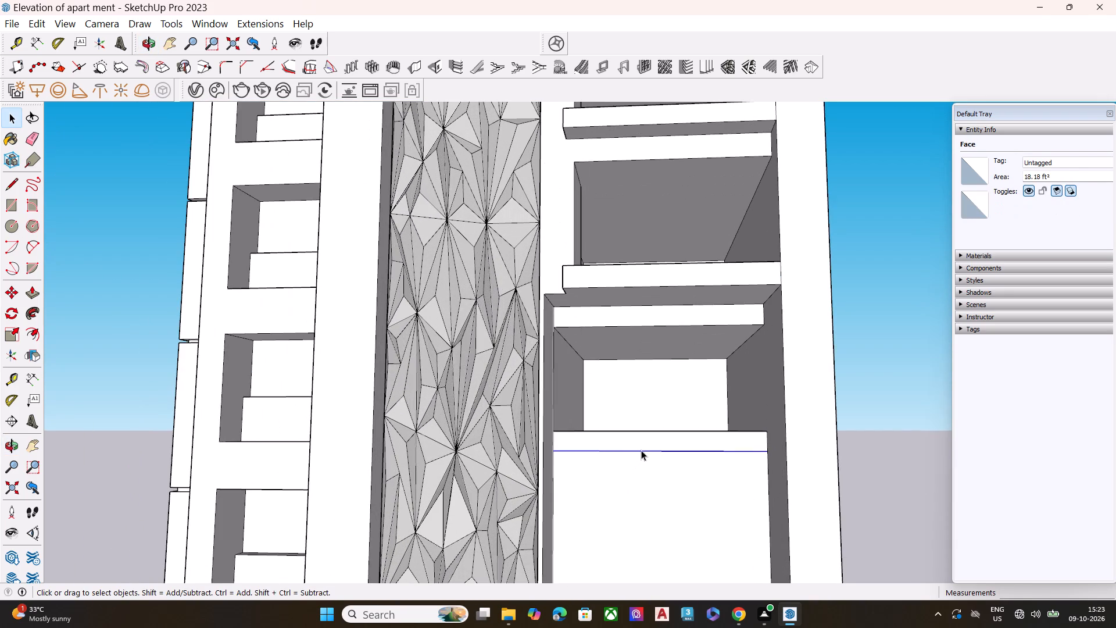
key(m)
click(552, 452)
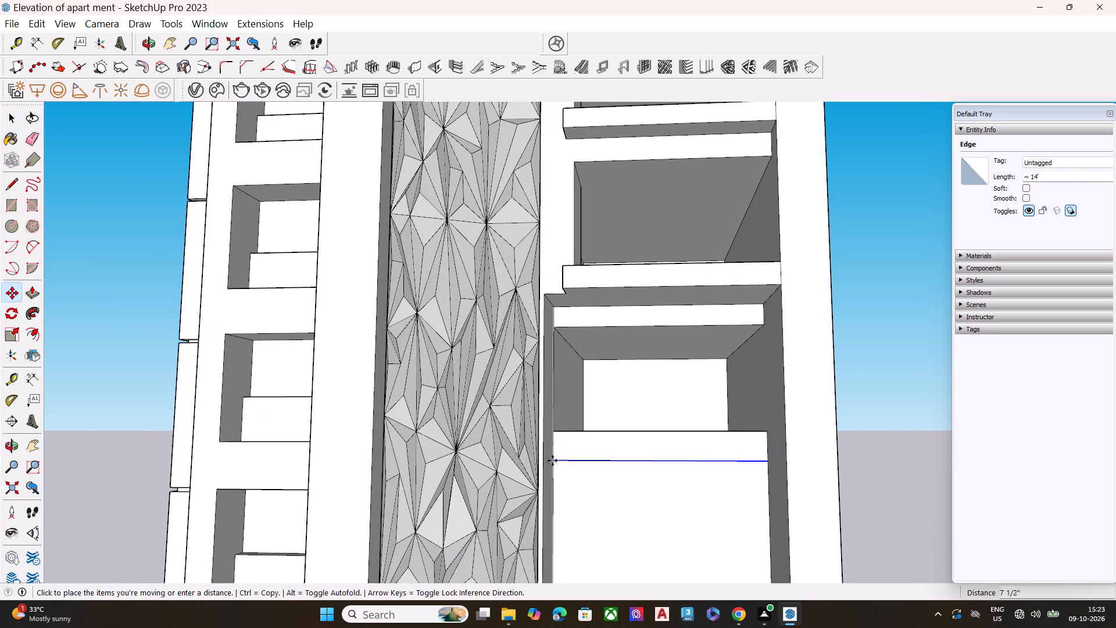
click(553, 457)
key(space)
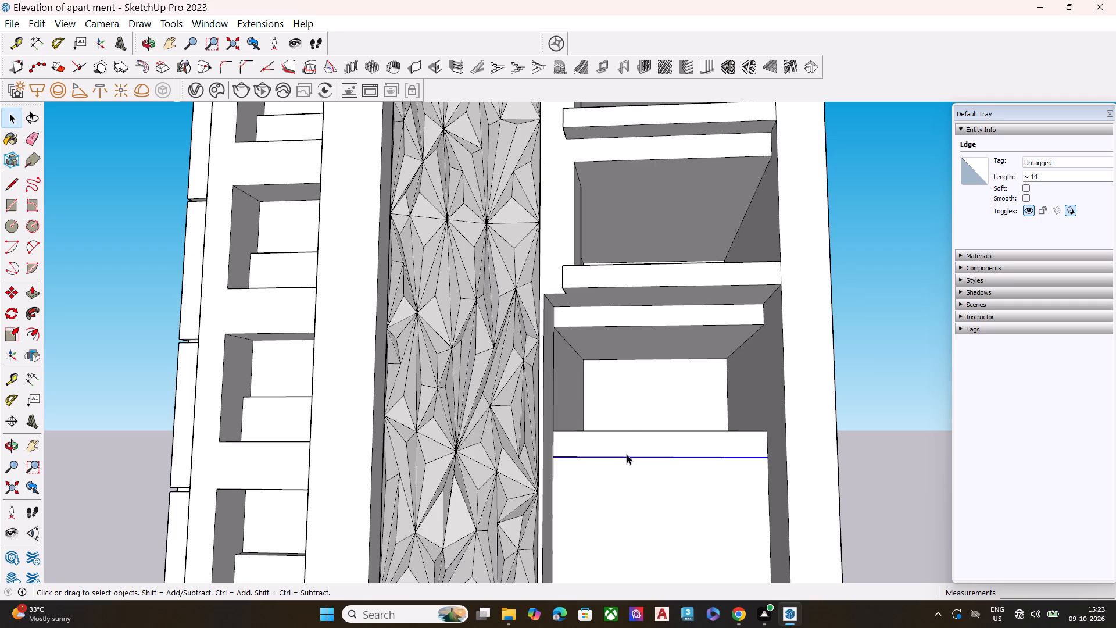
Push/Pull the band face below the lower opening outward 6' 9 3/4", flush with the front of the side pier.
click(628, 442)
key(p)
click(627, 443)
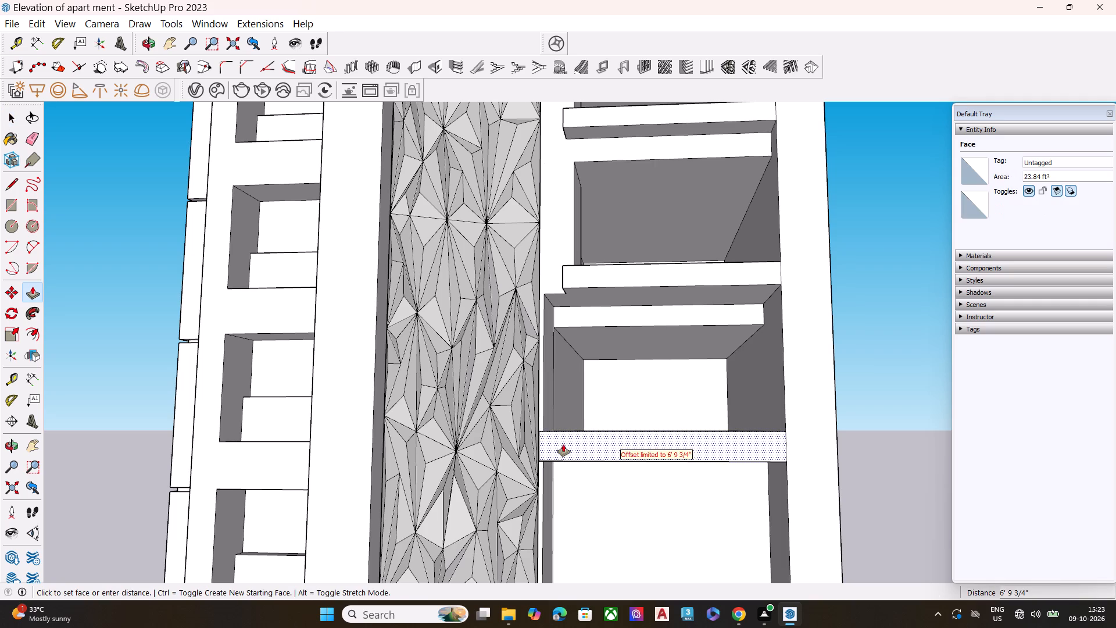
click(542, 427)
key(space)
Push/Pull the pier's side face at the lower opening outward into the bay to align with the opening above.
middle_drag(603, 442, 548, 499)
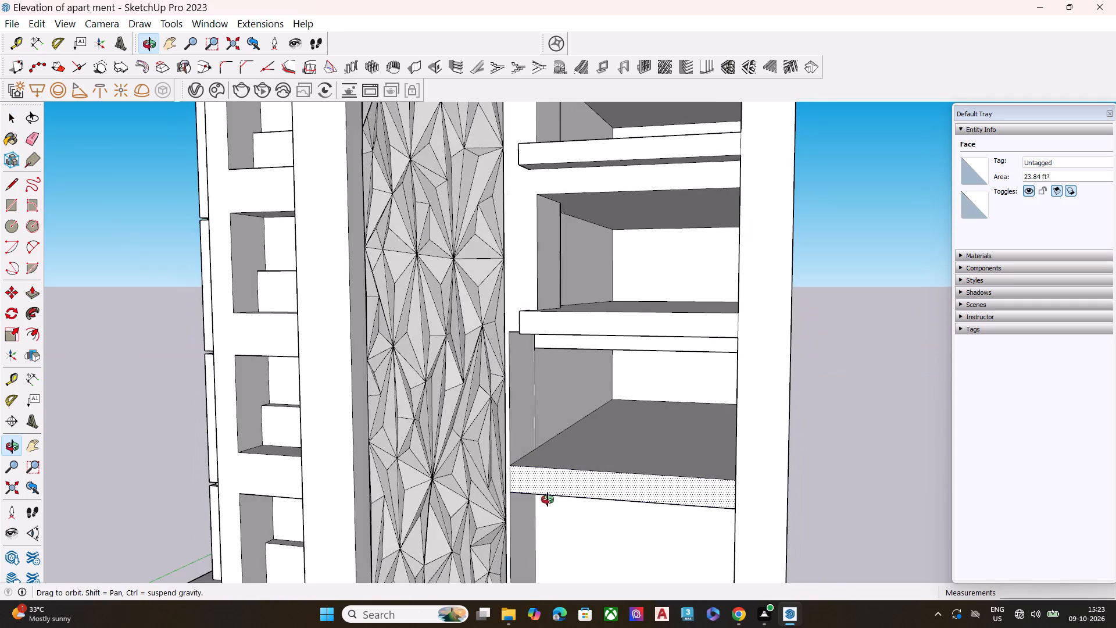
middle_drag(548, 499, 547, 499)
click(524, 427)
key(p)
click(524, 427)
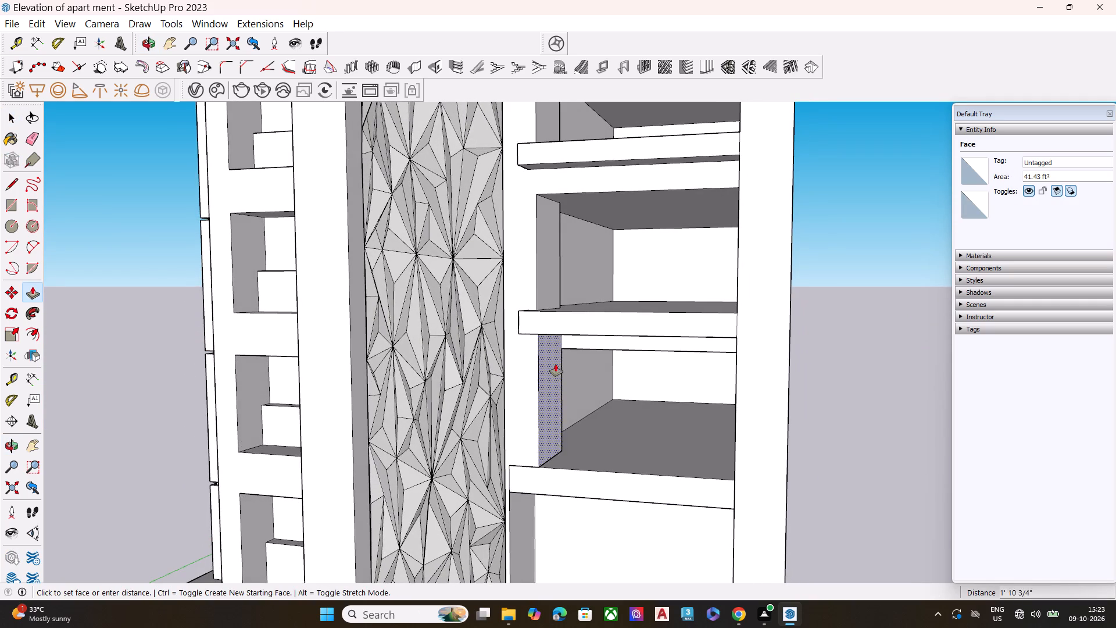
click(538, 304)
key(space)
Push/Pull the lowest band's front face outward to align with the front of the band above.
middle_drag(534, 345, 608, 360)
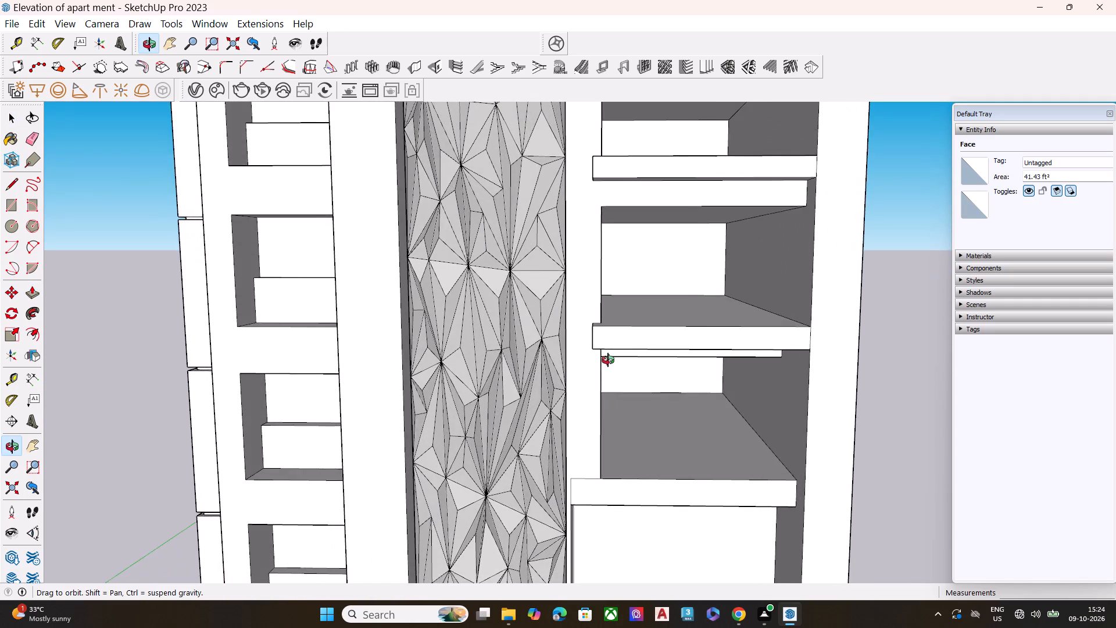
middle_drag(608, 360, 610, 342)
scroll(593, 477, up, 4)
click(593, 477)
key(p)
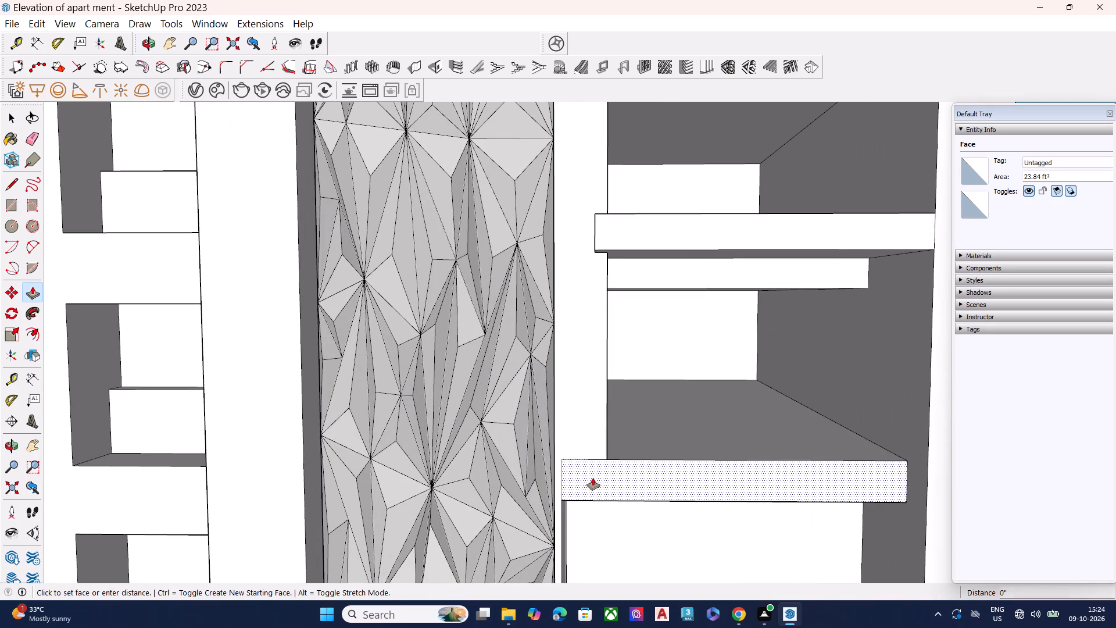
click(593, 478)
click(596, 245)
key(space)
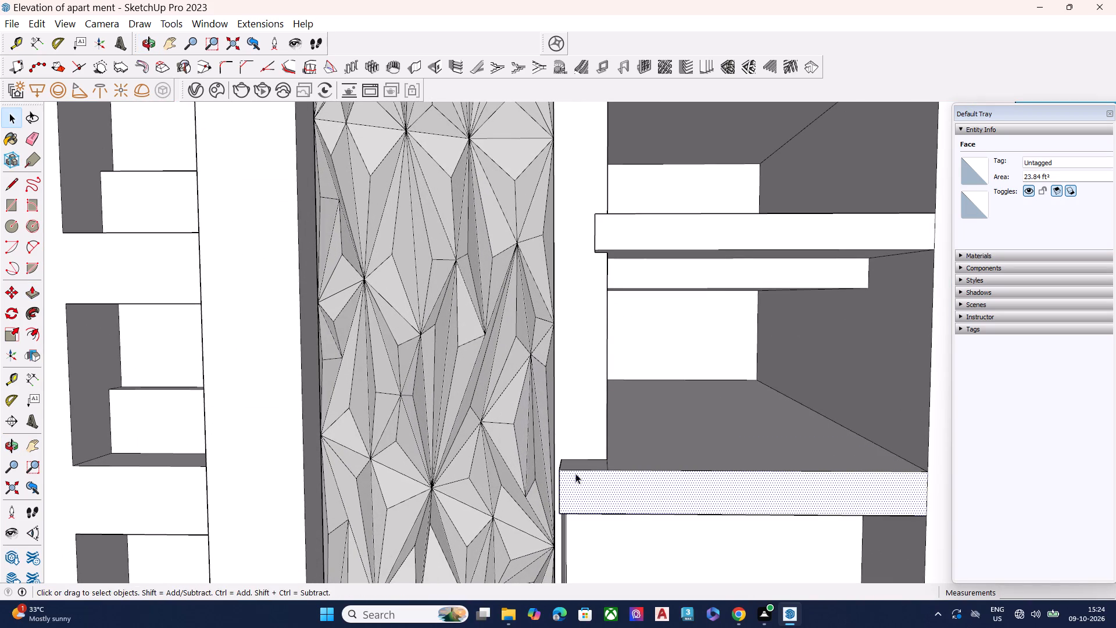
Push/Pull the lowest band's projecting end face beside the faceted panel back to align with the end of the band above.
middle_drag(567, 483, 713, 487)
scroll(690, 499, up, 4)
click(696, 490)
click(673, 482)
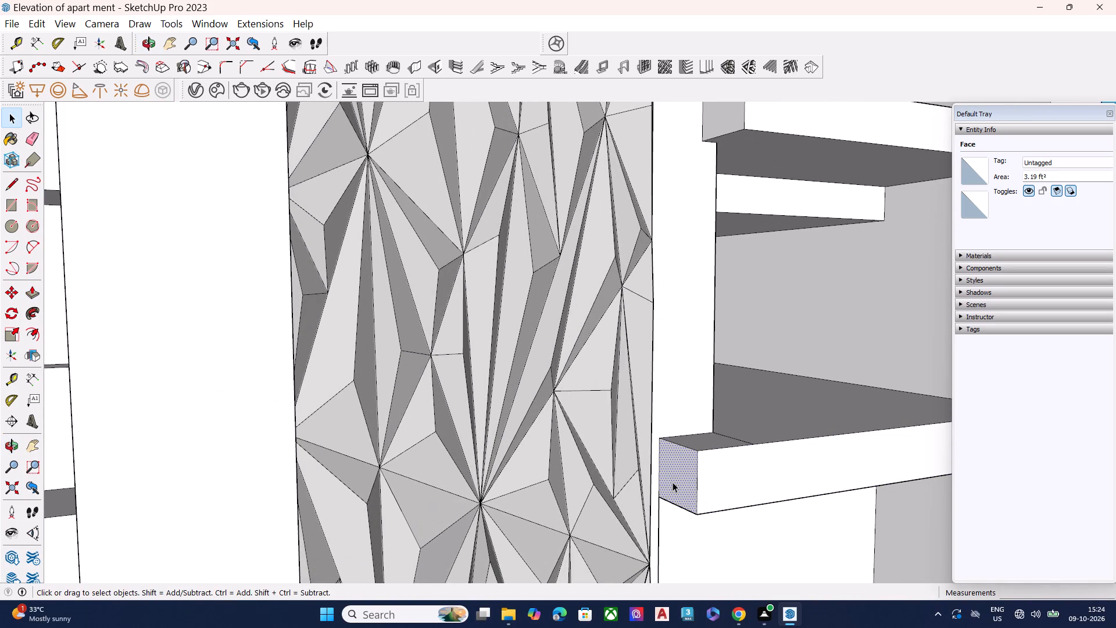
key(p)
click(673, 482)
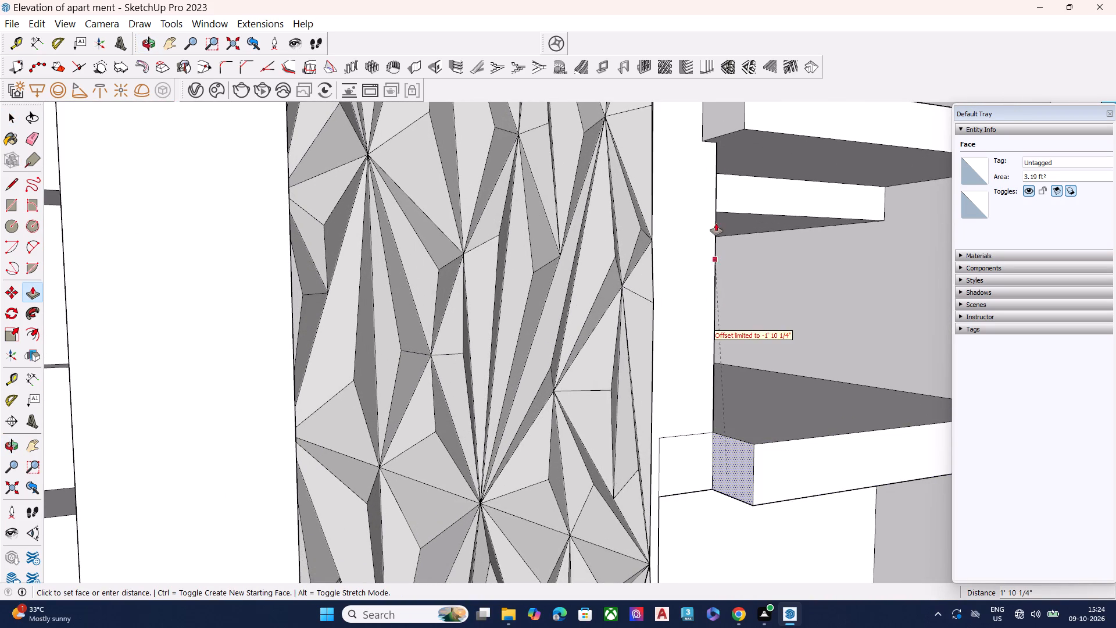
click(704, 136)
key(space)
Delete the three leftover edges on the slab and pier around the lowest band's stepped end.
scroll(595, 302, down, 4)
middle_drag(756, 443, 721, 464)
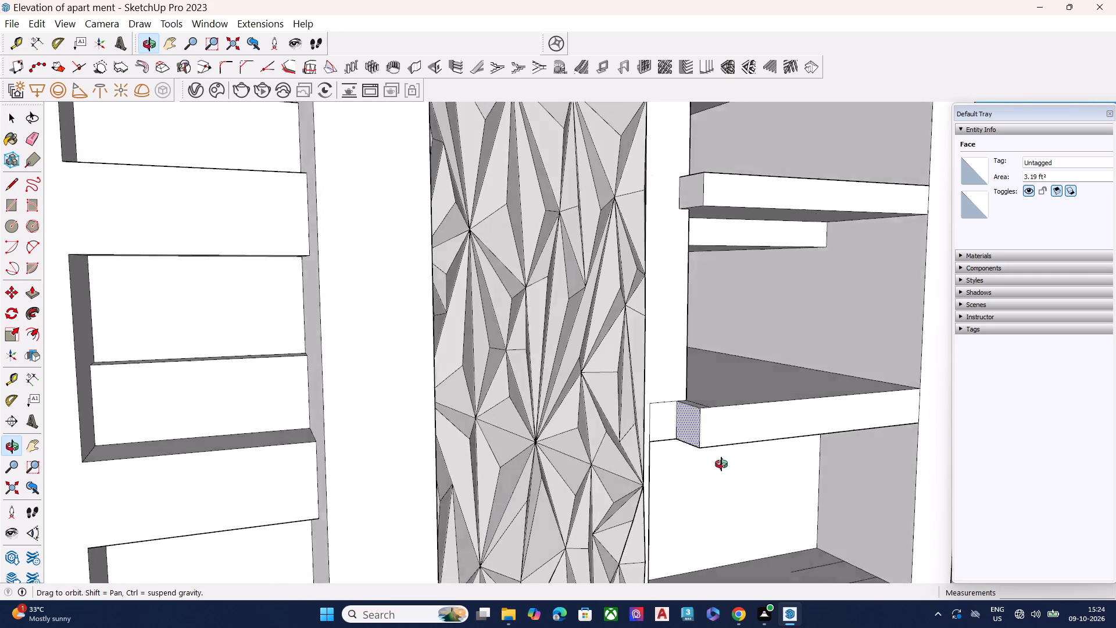
middle_drag(721, 464, 595, 527)
scroll(597, 508, up, 6)
scroll(659, 409, up, 1)
middle_drag(659, 416, 625, 501)
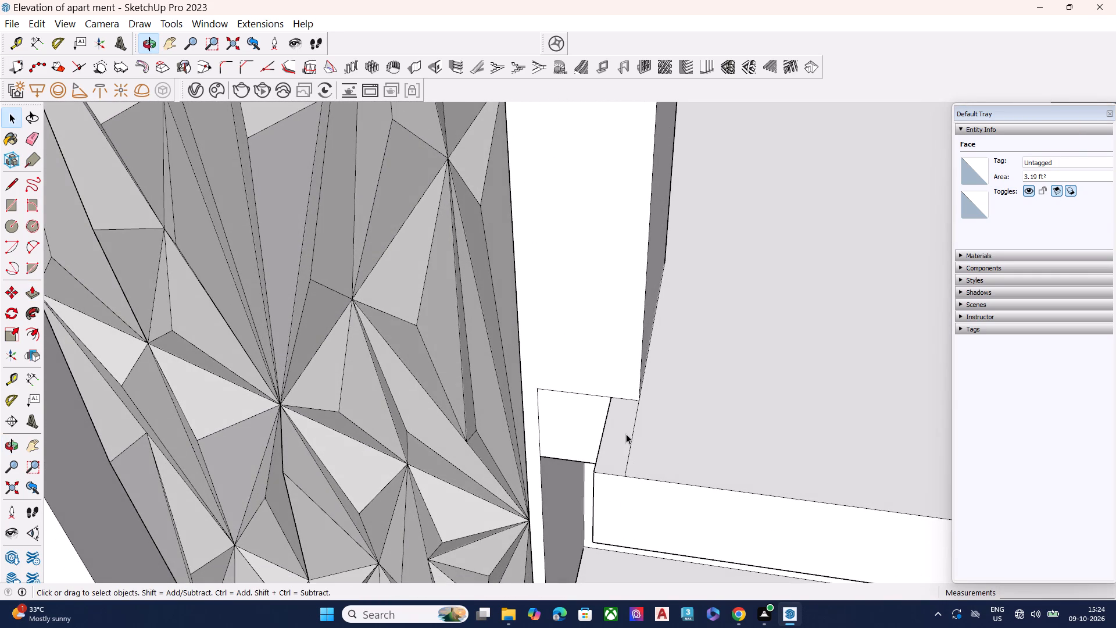
click(634, 441)
key(Delete)
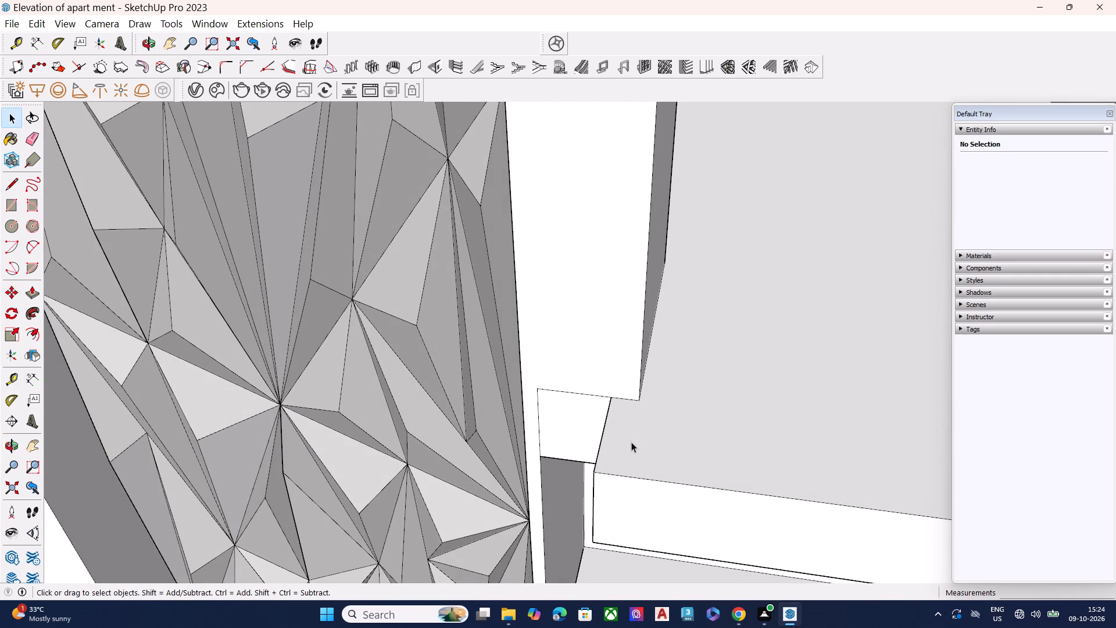
click(567, 390)
click(574, 392)
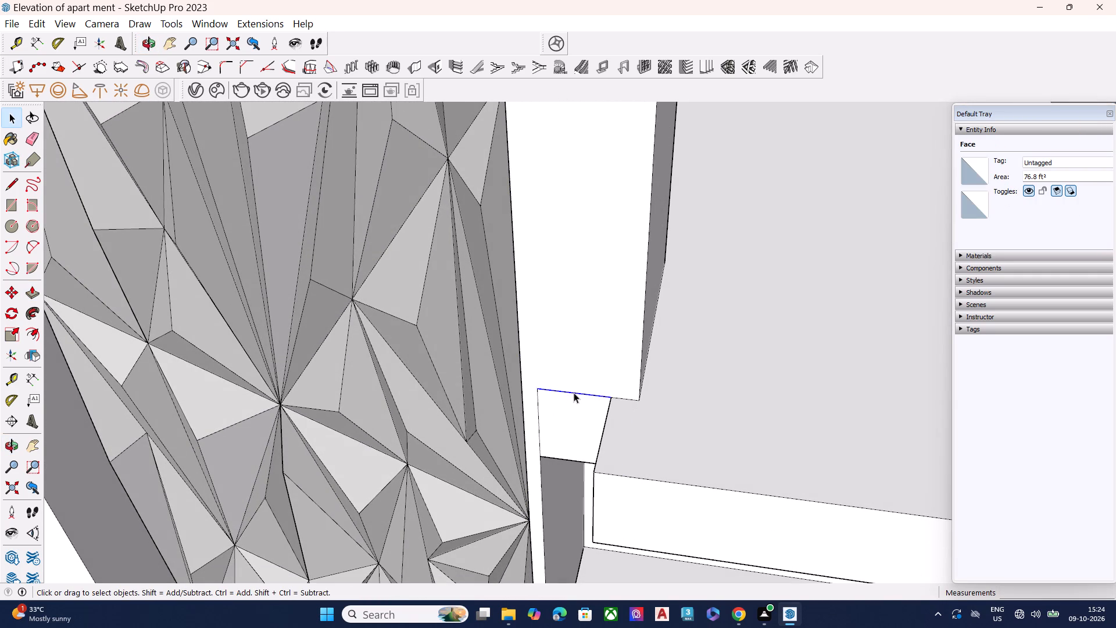
key(Delete)
click(539, 416)
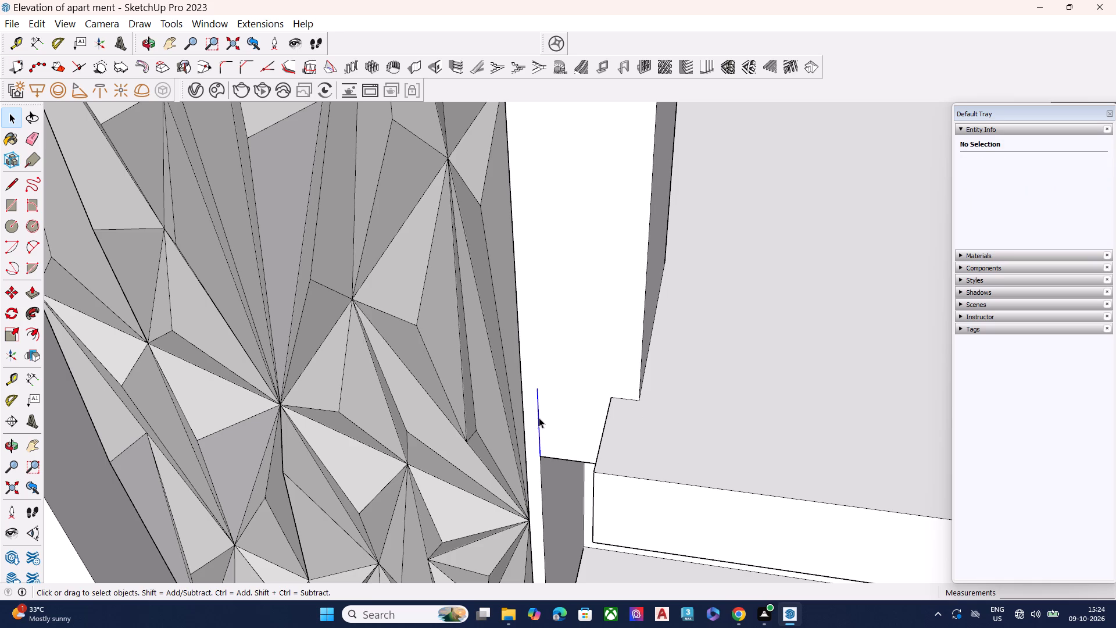
key(Delete)
Examine the balcony bay, its lowest opening and the base of the faceted panel from the front and above.
scroll(550, 443, down, 6)
scroll(536, 377, down, 12)
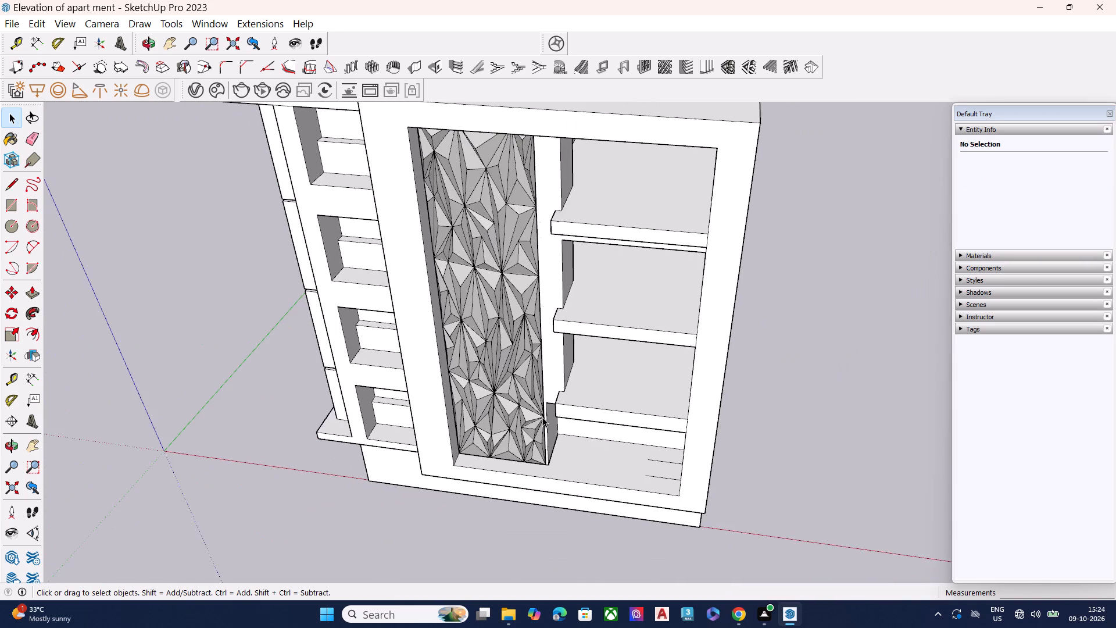
scroll(578, 524, down, 1)
middle_drag(580, 525, 679, 365)
scroll(645, 423, up, 3)
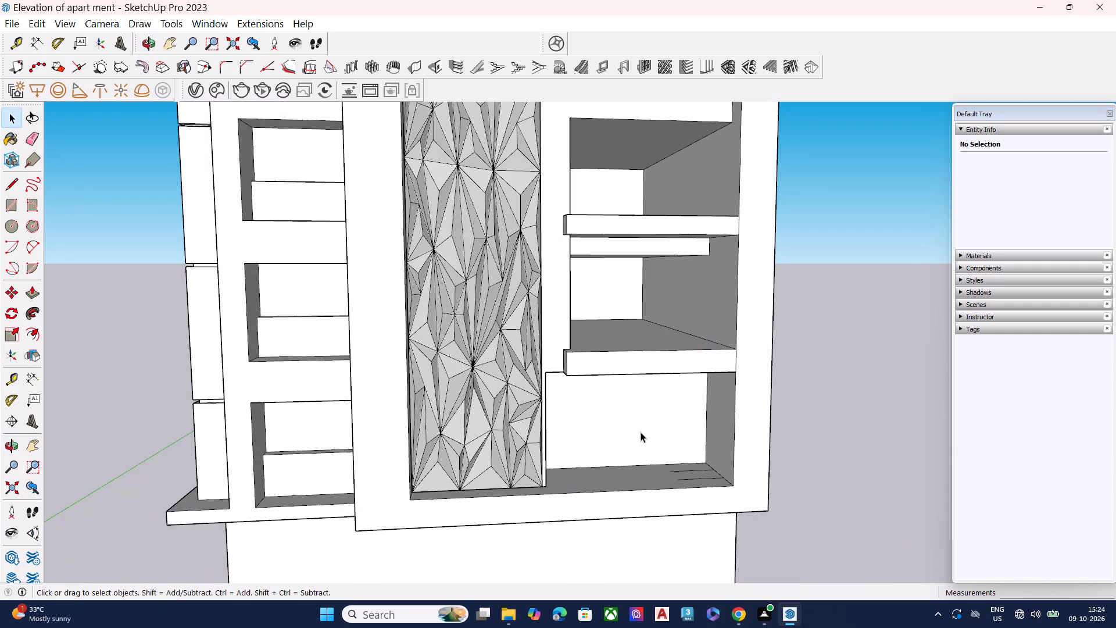
middle_drag(593, 479, 625, 579)
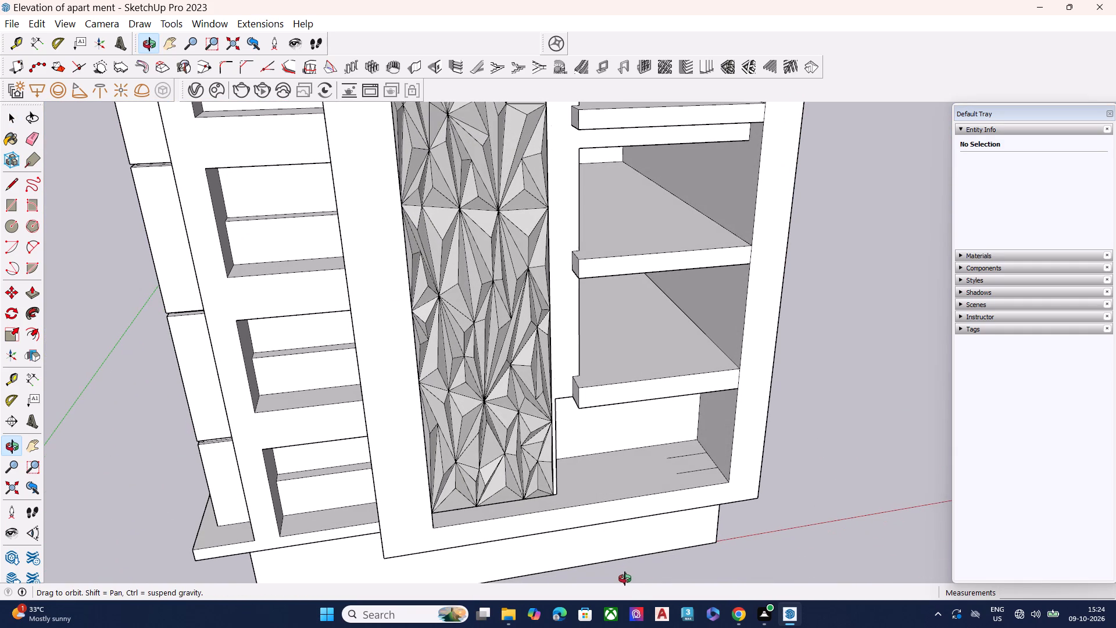
middle_drag(625, 579, 552, 581)
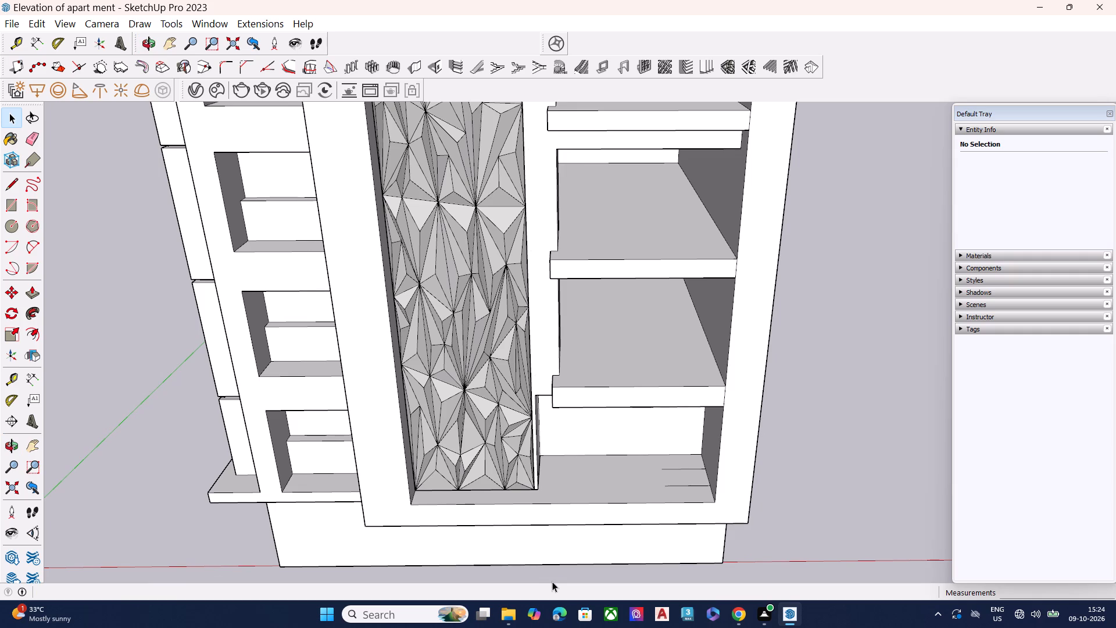
Move the faceted panel component forward about 1' 10 1/2" to the front edge of the recess's base.
middle_drag(467, 459, 589, 476)
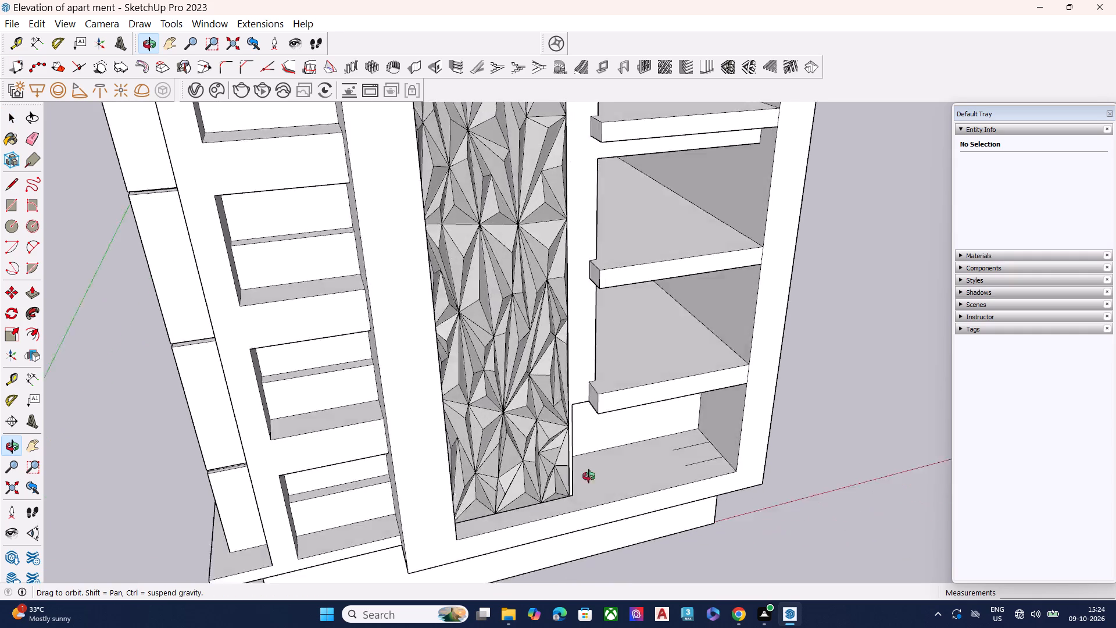
middle_drag(589, 476, 374, 423)
click(491, 436)
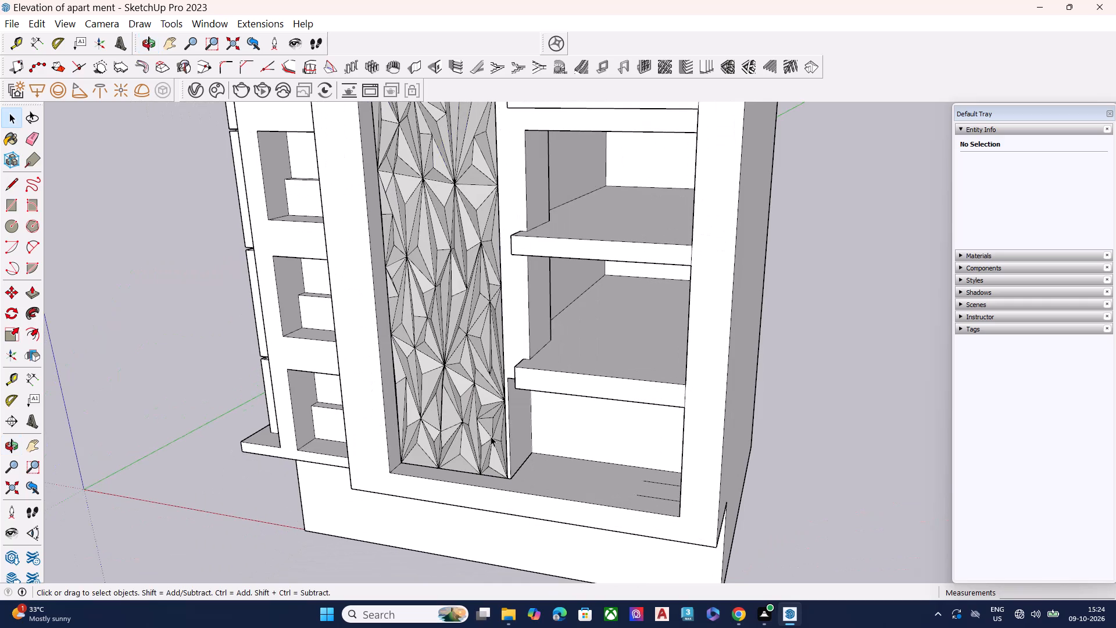
scroll(504, 473, up, 6)
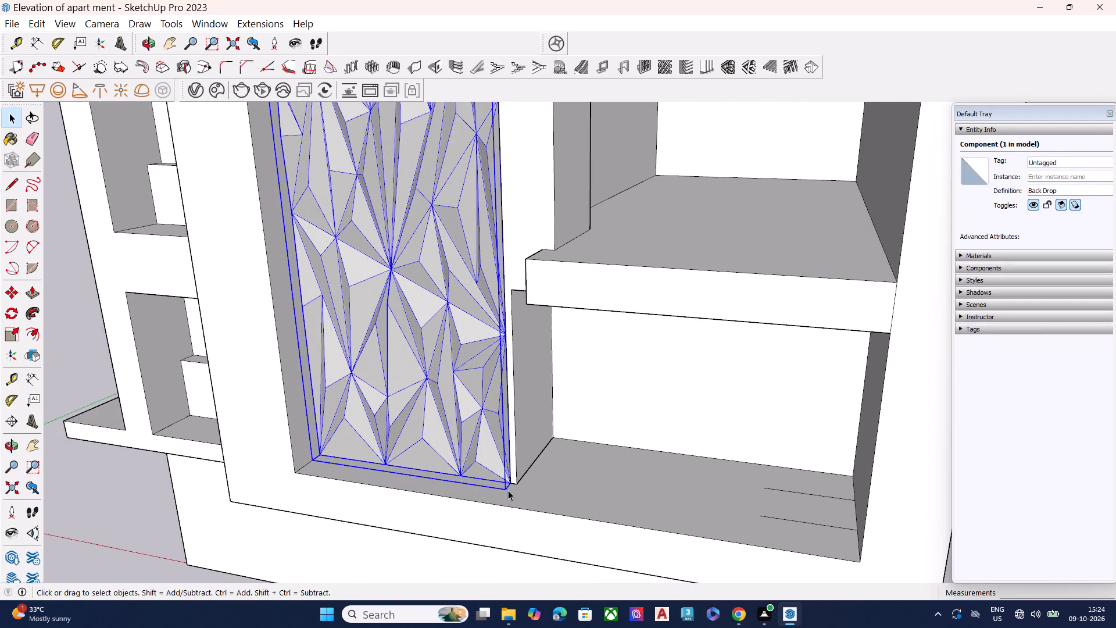
key(m)
click(510, 484)
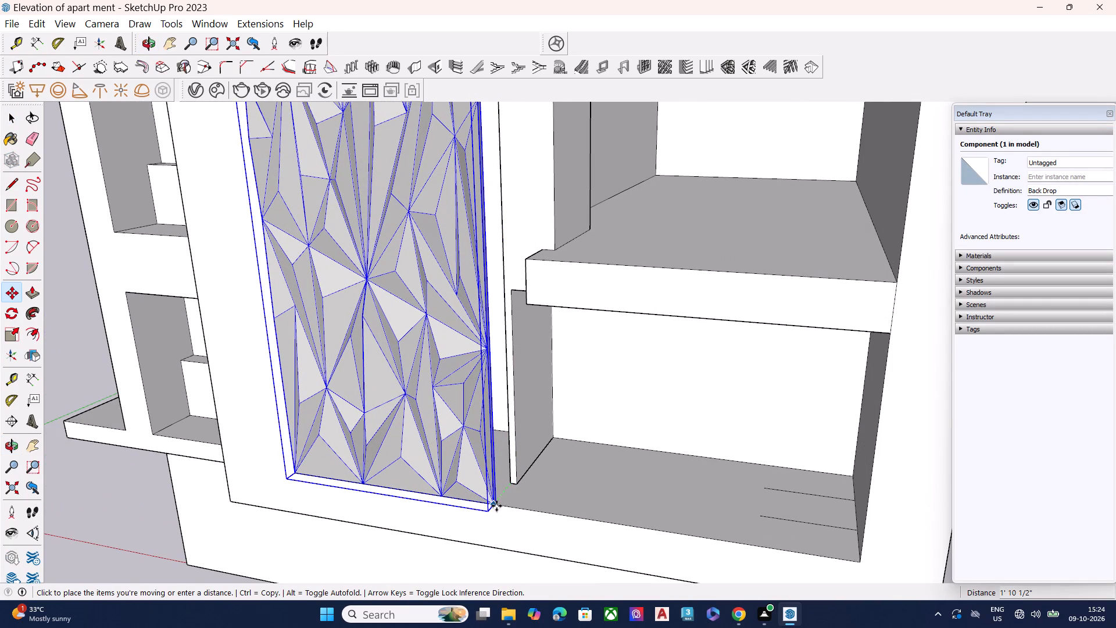
click(496, 506)
key(space)
Push/Pull the pier's front face beside the faceted panel forward to align with the moved panel.
scroll(508, 488, up, 4)
click(517, 473)
key(p)
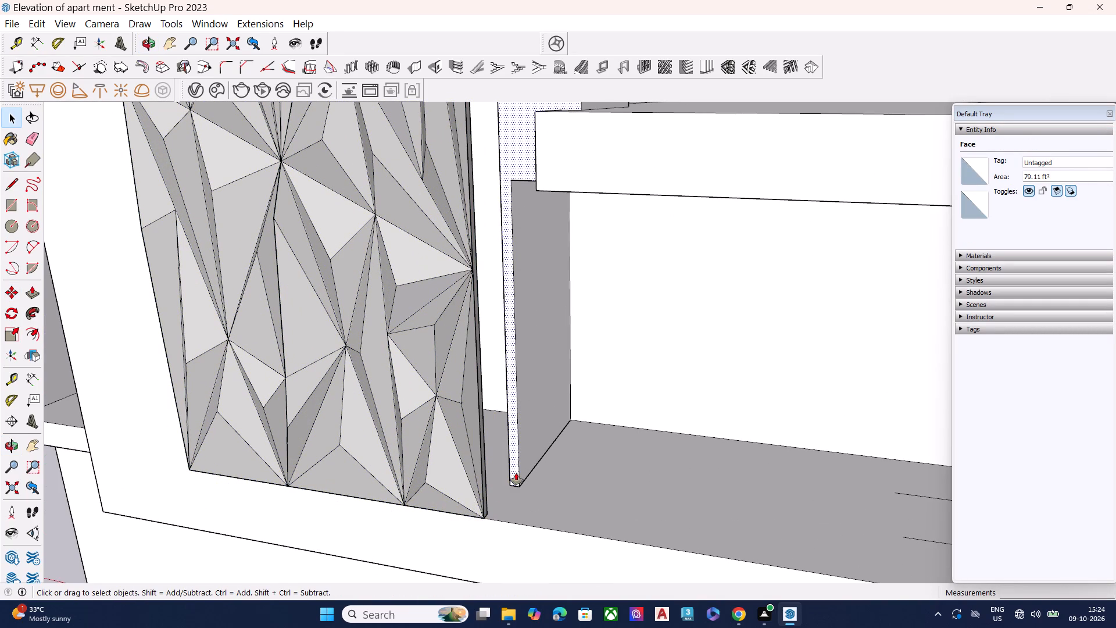
click(516, 473)
click(485, 508)
key(space)
Examine the whole building elevation, including the panel, pier and balcony bands, from the front and the corner.
scroll(485, 502, down, 8)
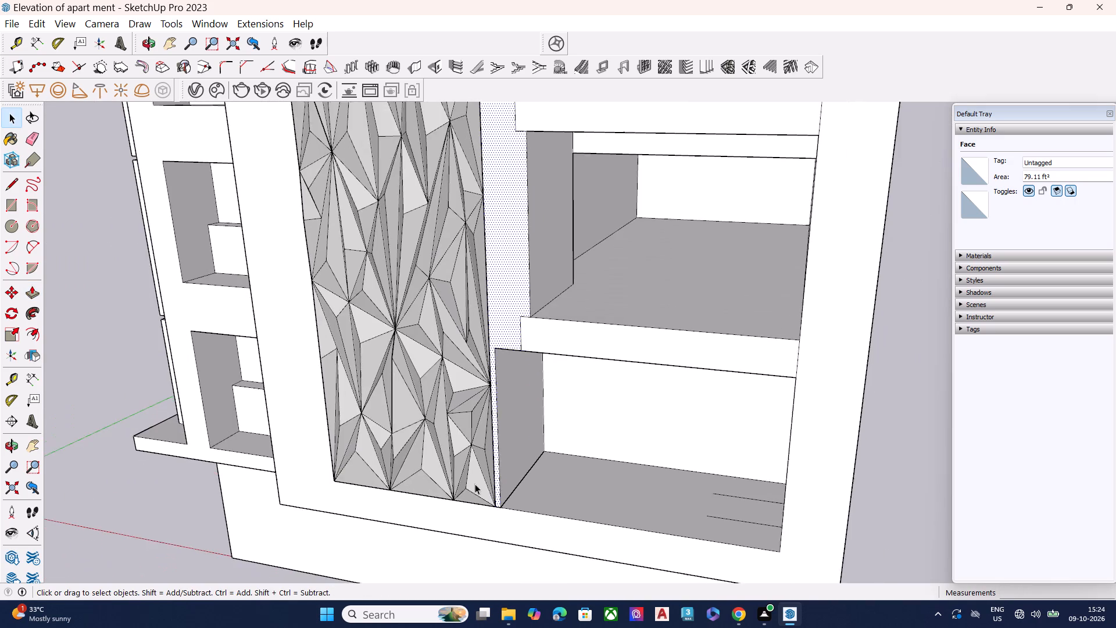
middle_drag(442, 469, 542, 446)
scroll(516, 413, down, 11)
middle_drag(557, 477, 703, 430)
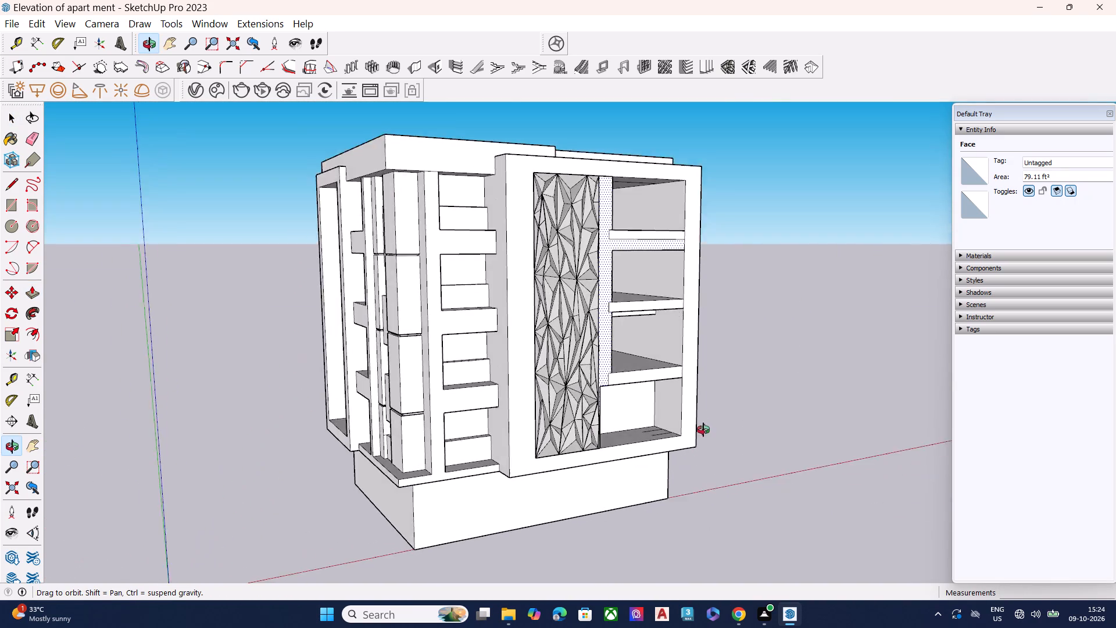
middle_drag(703, 430, 643, 393)
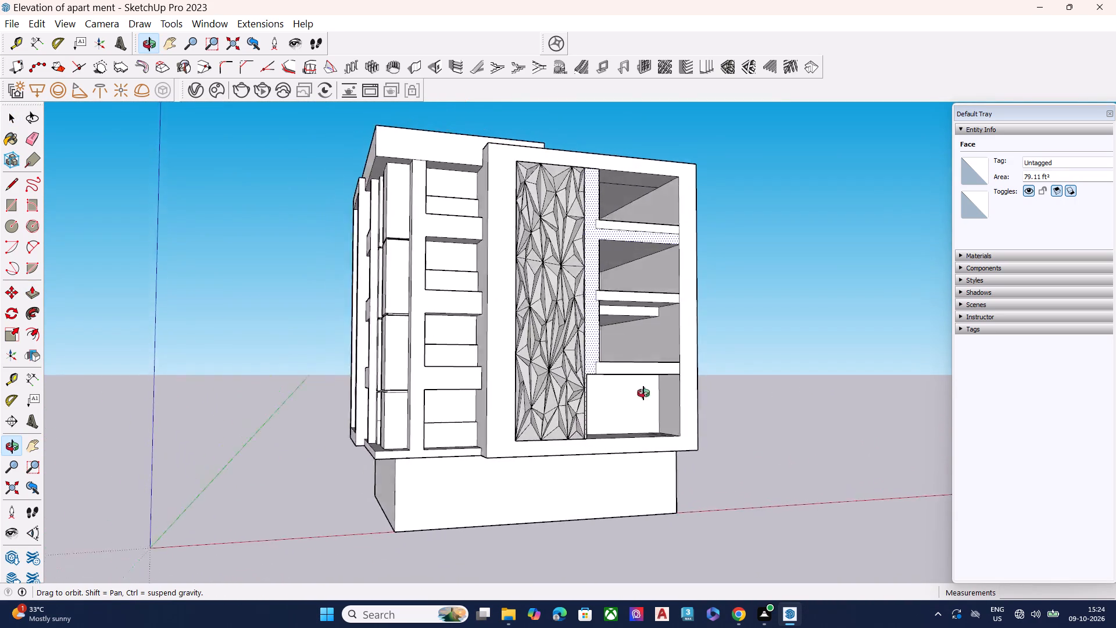
middle_drag(643, 393, 706, 399)
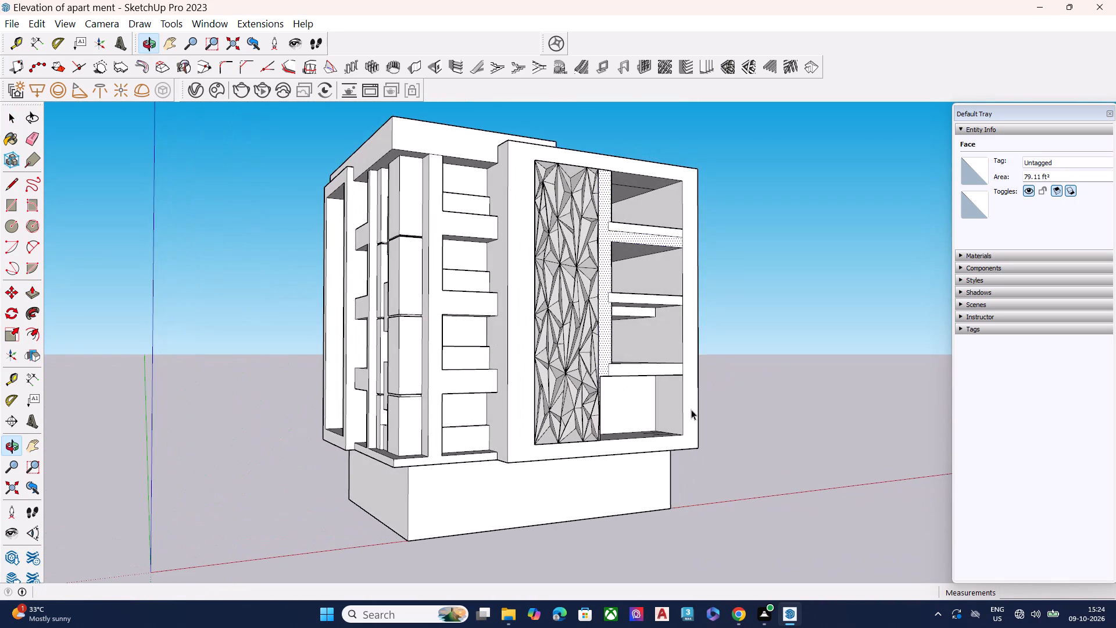
scroll(452, 414, down, 1)
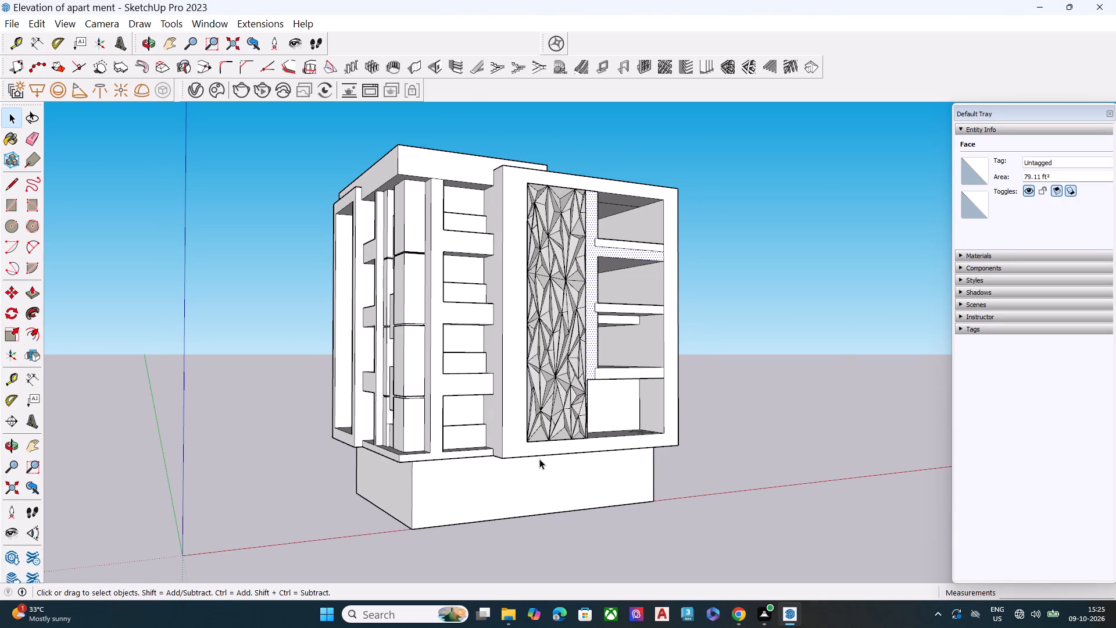
Examine the faceted panel, the adjoining pier and the balcony bands from the front, below and the opposite corner.
scroll(621, 234, up, 2)
scroll(621, 234, down, 1)
scroll(621, 234, up, 6)
middle_drag(603, 298, 599, 283)
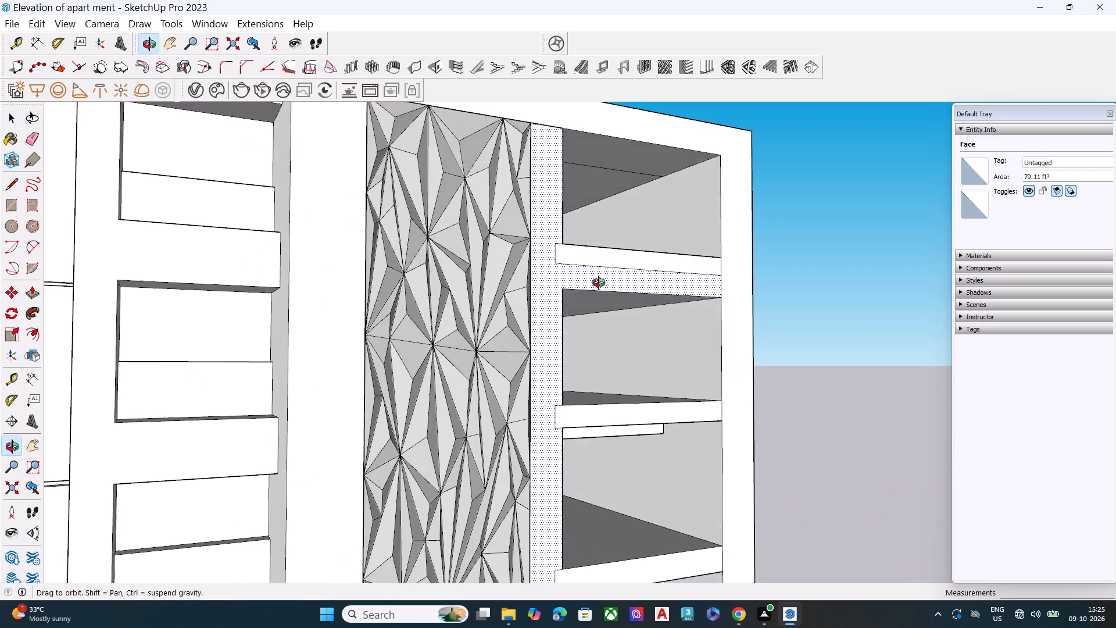
middle_drag(599, 283, 611, 234)
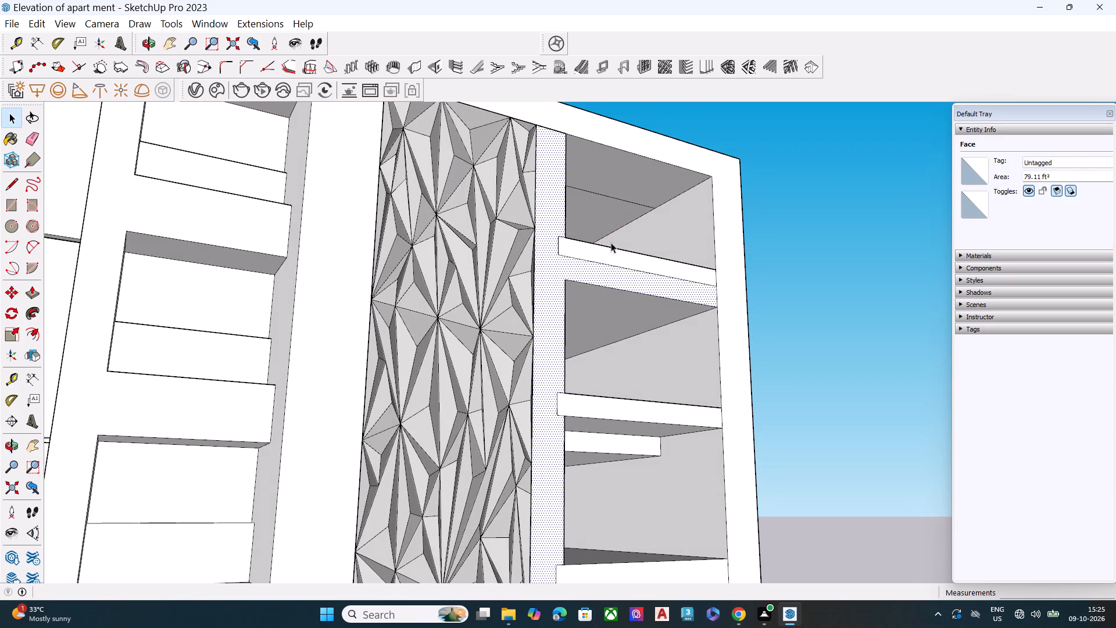
scroll(666, 409, down, 4)
middle_drag(650, 444, 388, 359)
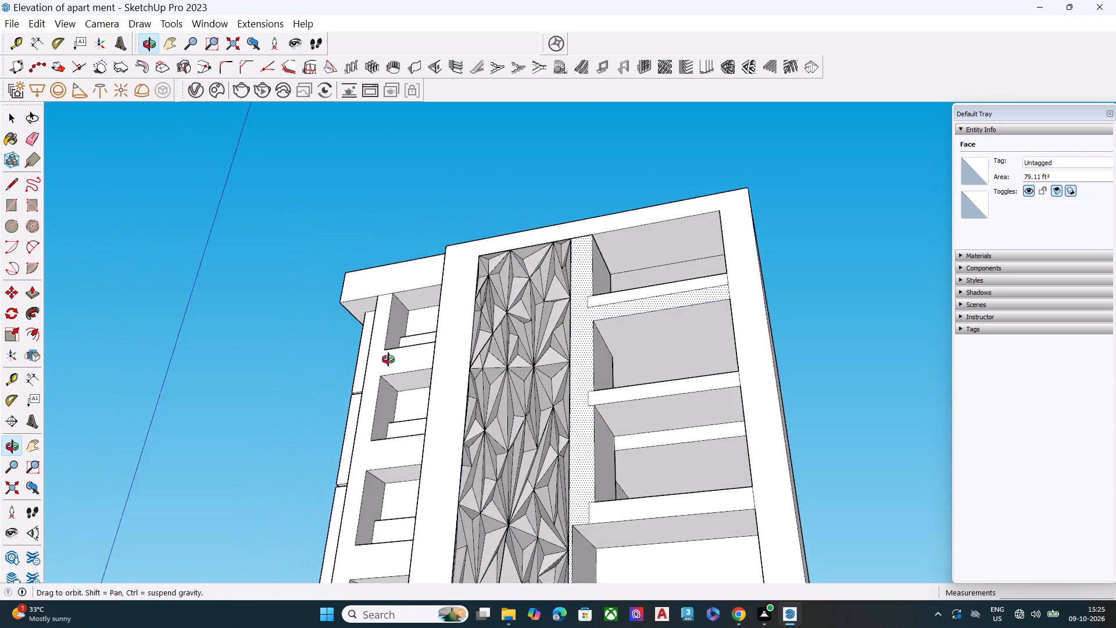
middle_drag(388, 359, 271, 542)
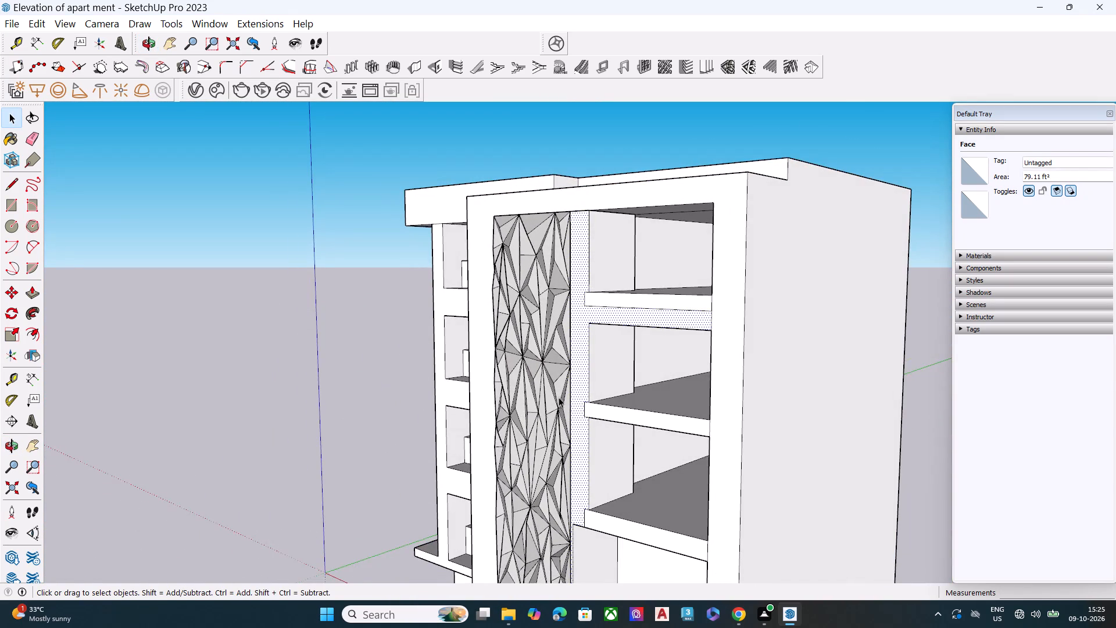
scroll(575, 383, up, 2)
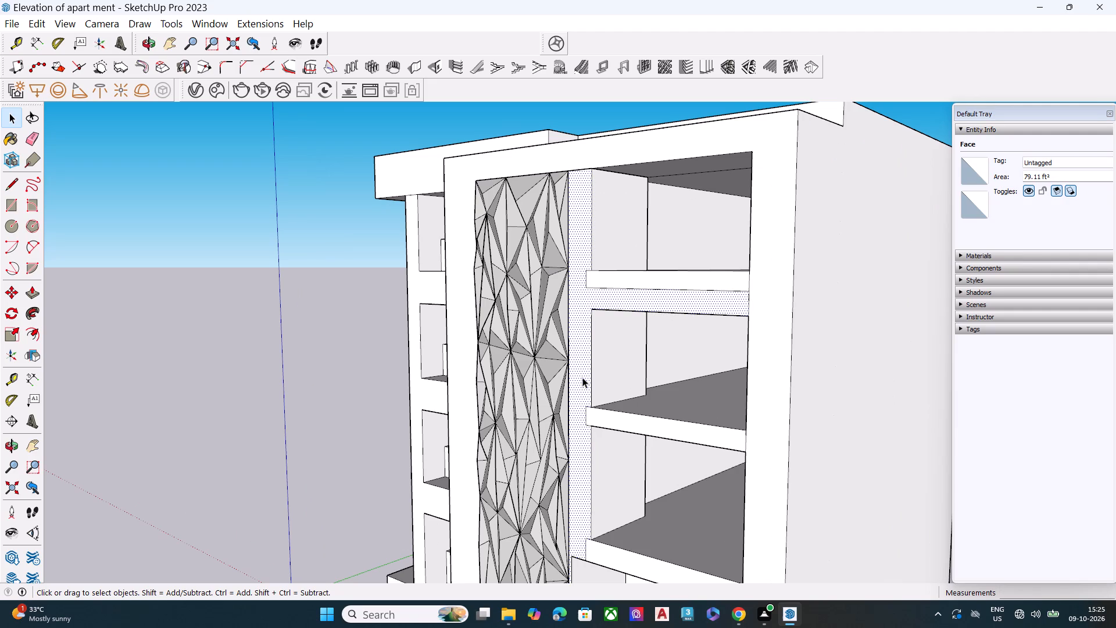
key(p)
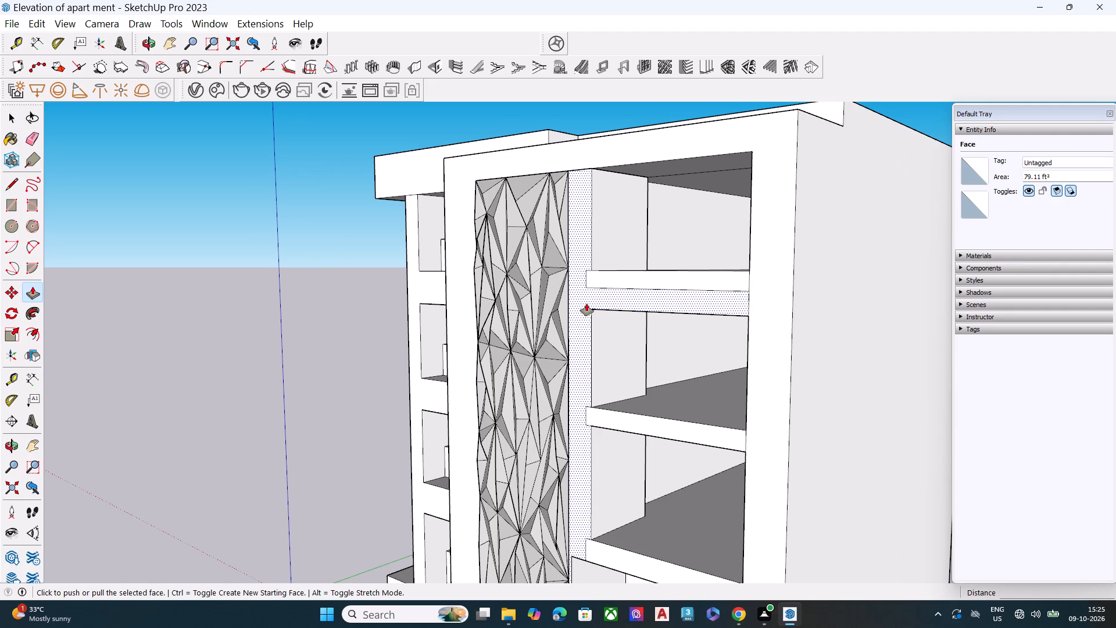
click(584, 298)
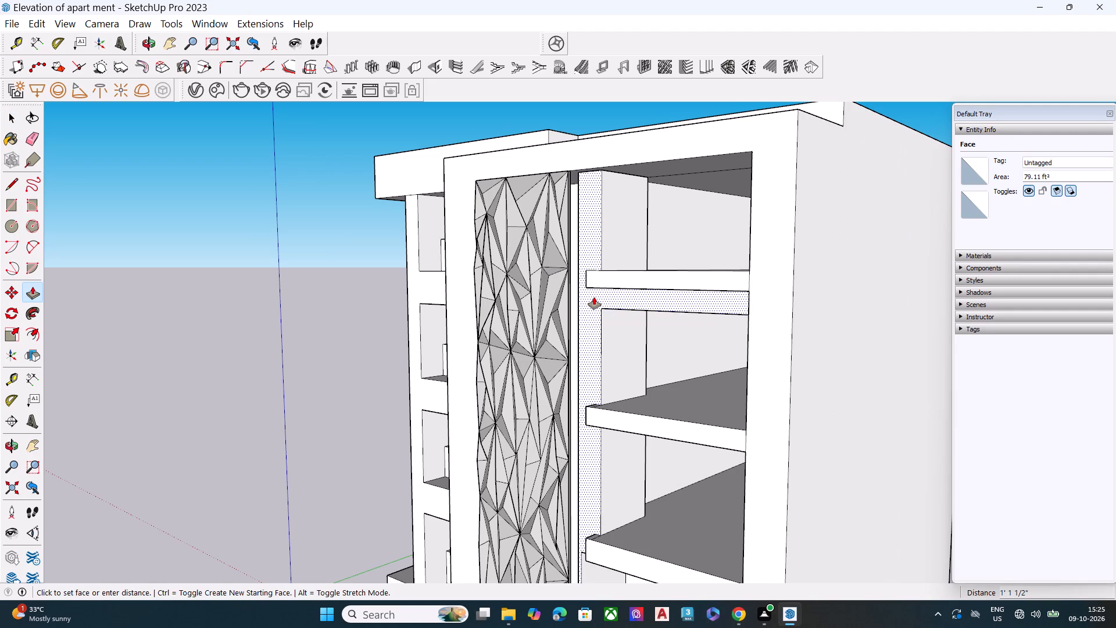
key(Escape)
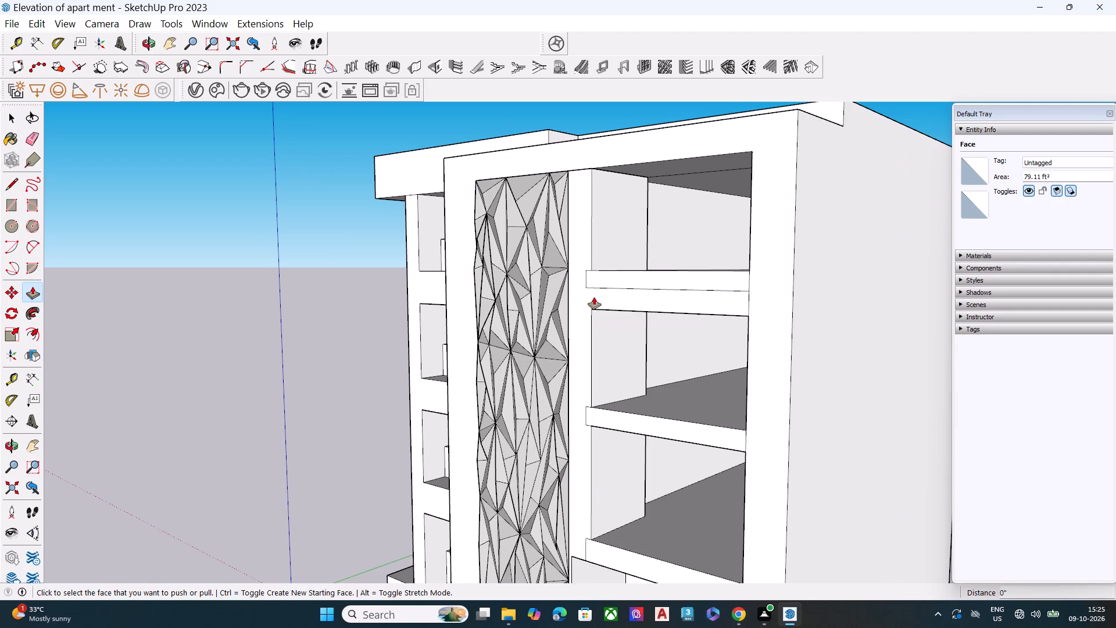
Undo the Push/Pull of the pier's front face and the faceted panel's forward move.
key(ctrl+z)
key(ctrl+z)
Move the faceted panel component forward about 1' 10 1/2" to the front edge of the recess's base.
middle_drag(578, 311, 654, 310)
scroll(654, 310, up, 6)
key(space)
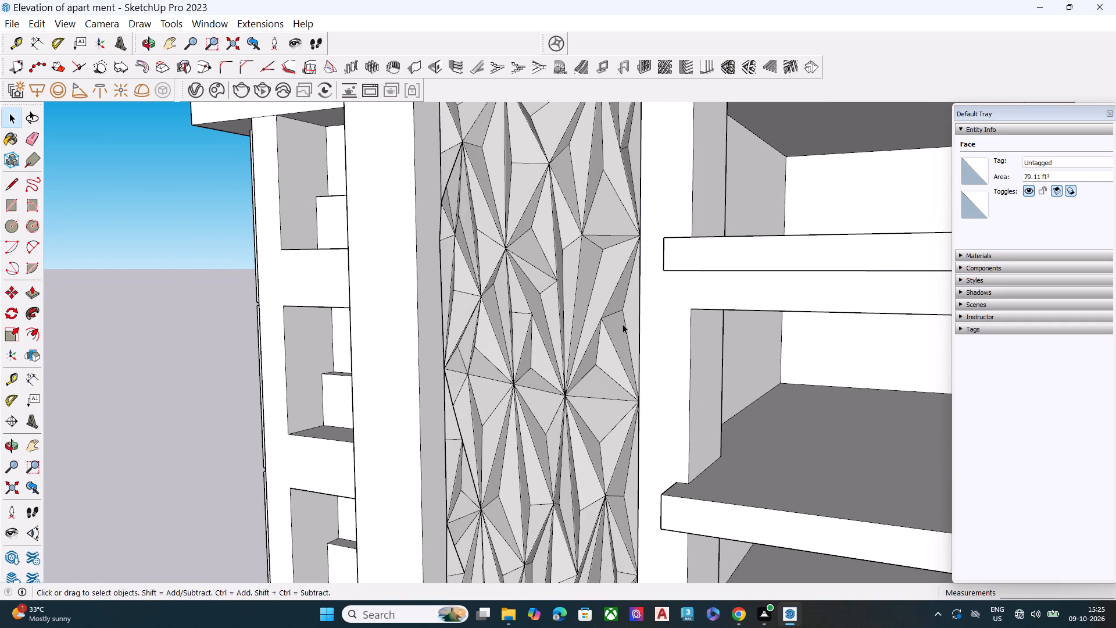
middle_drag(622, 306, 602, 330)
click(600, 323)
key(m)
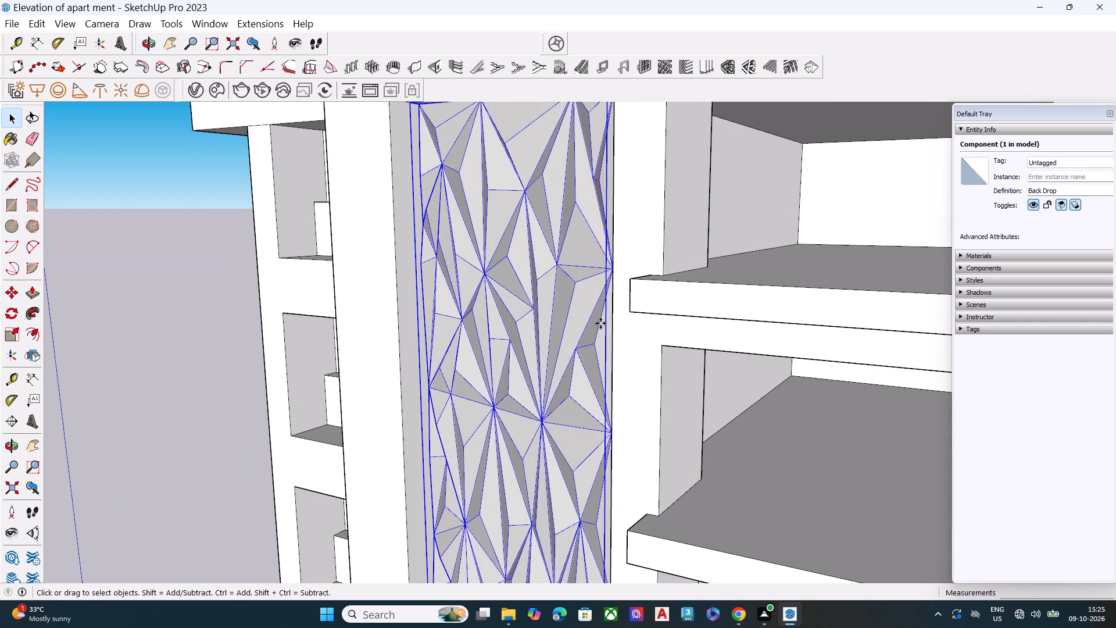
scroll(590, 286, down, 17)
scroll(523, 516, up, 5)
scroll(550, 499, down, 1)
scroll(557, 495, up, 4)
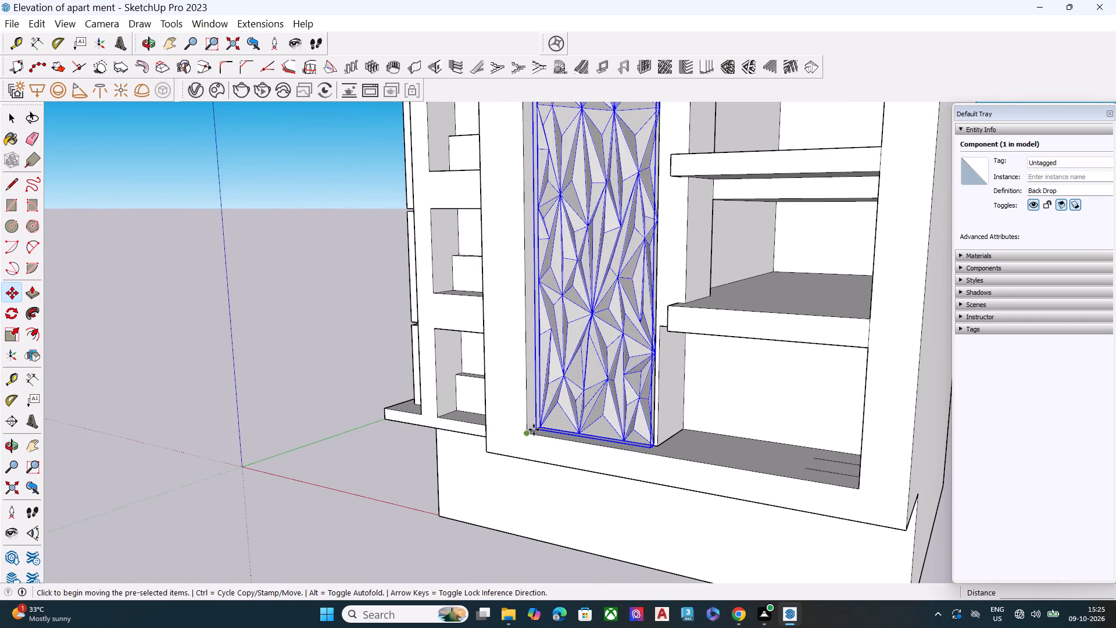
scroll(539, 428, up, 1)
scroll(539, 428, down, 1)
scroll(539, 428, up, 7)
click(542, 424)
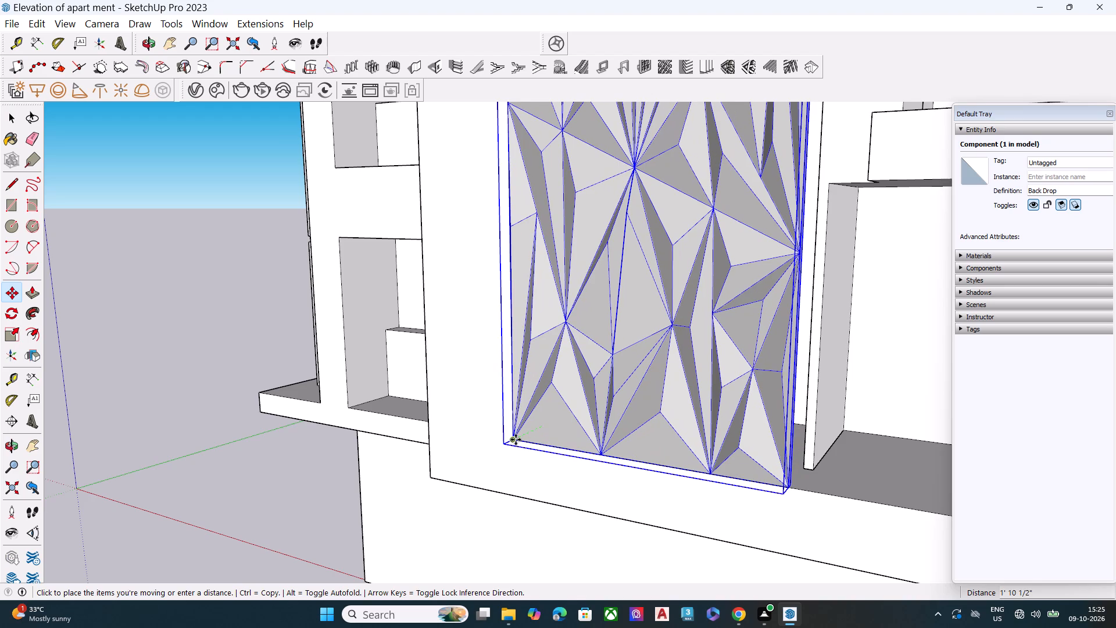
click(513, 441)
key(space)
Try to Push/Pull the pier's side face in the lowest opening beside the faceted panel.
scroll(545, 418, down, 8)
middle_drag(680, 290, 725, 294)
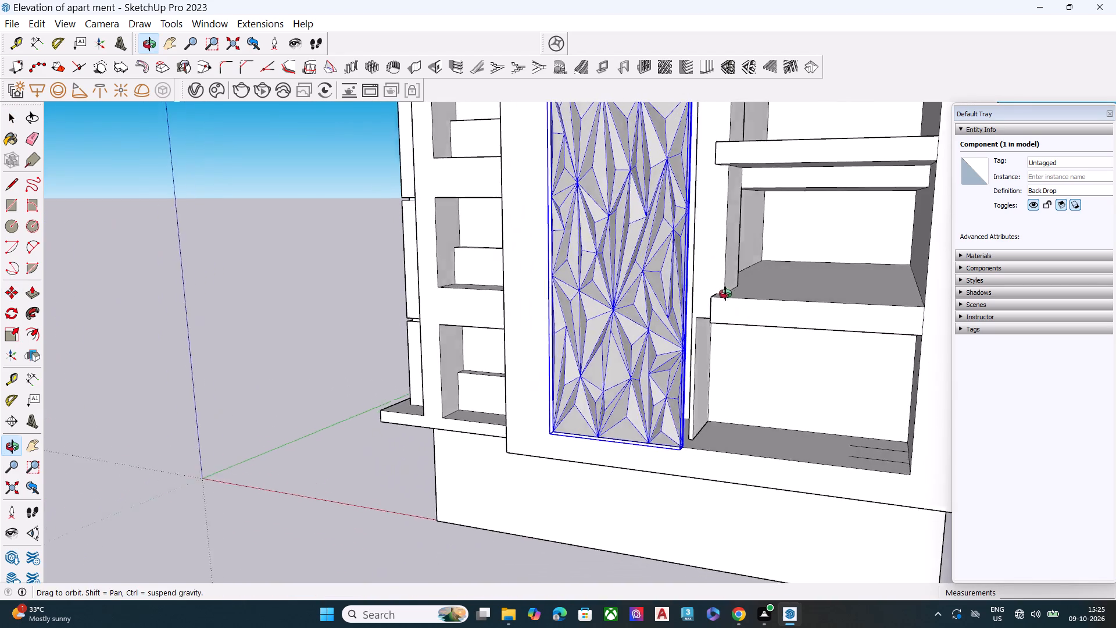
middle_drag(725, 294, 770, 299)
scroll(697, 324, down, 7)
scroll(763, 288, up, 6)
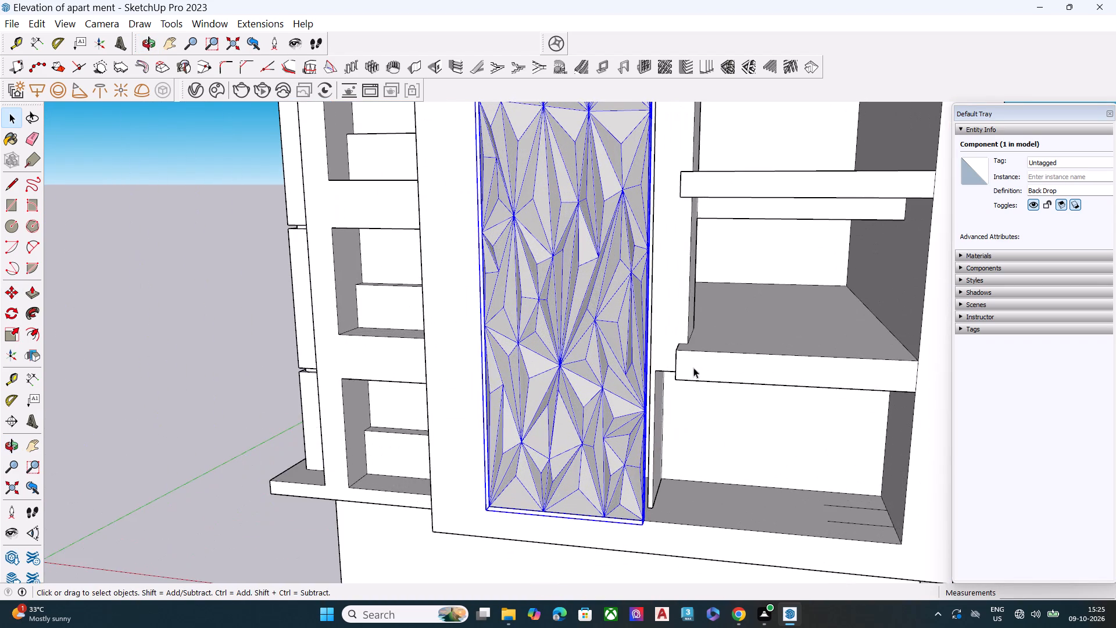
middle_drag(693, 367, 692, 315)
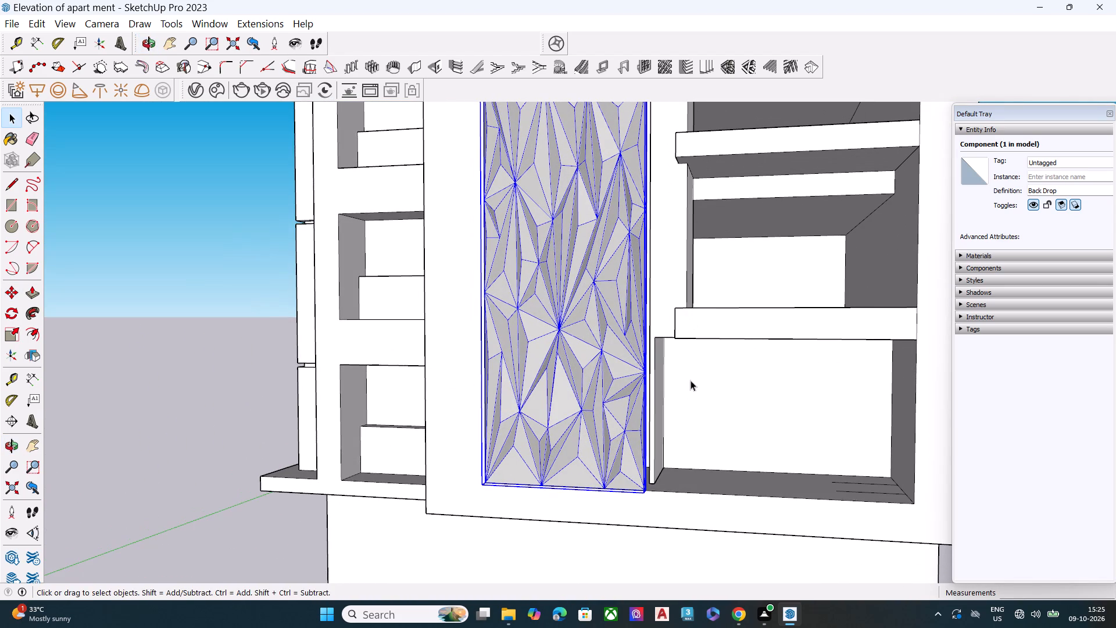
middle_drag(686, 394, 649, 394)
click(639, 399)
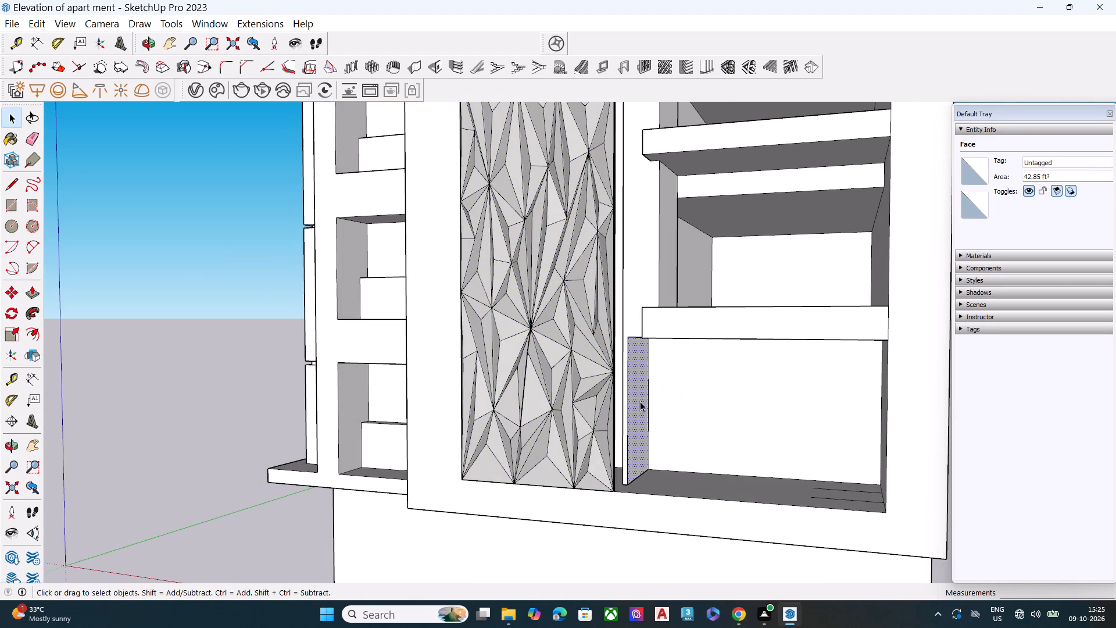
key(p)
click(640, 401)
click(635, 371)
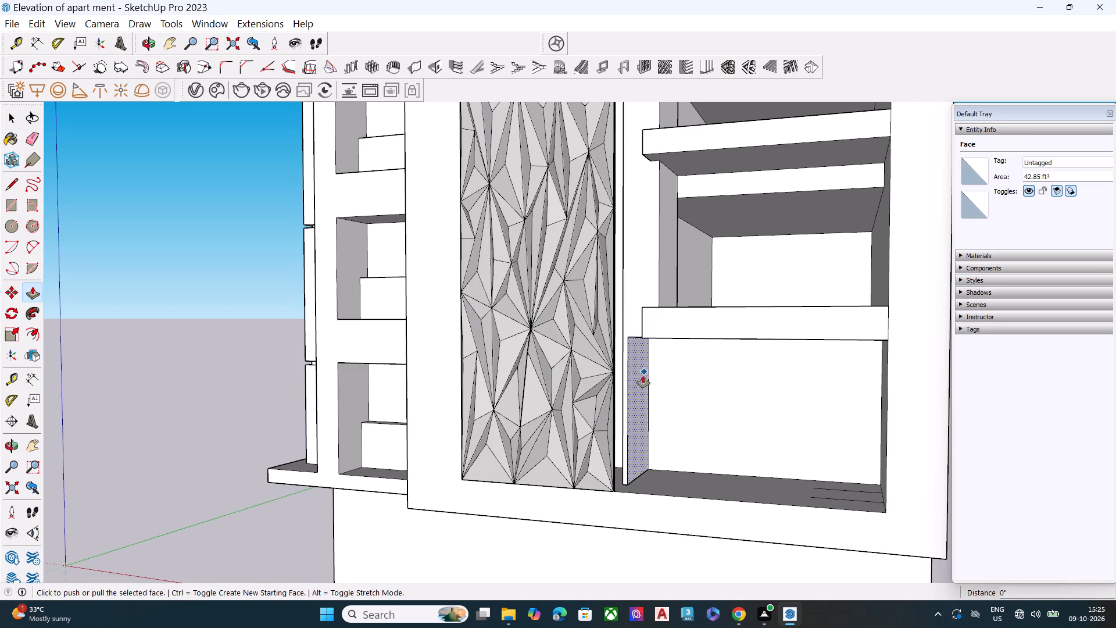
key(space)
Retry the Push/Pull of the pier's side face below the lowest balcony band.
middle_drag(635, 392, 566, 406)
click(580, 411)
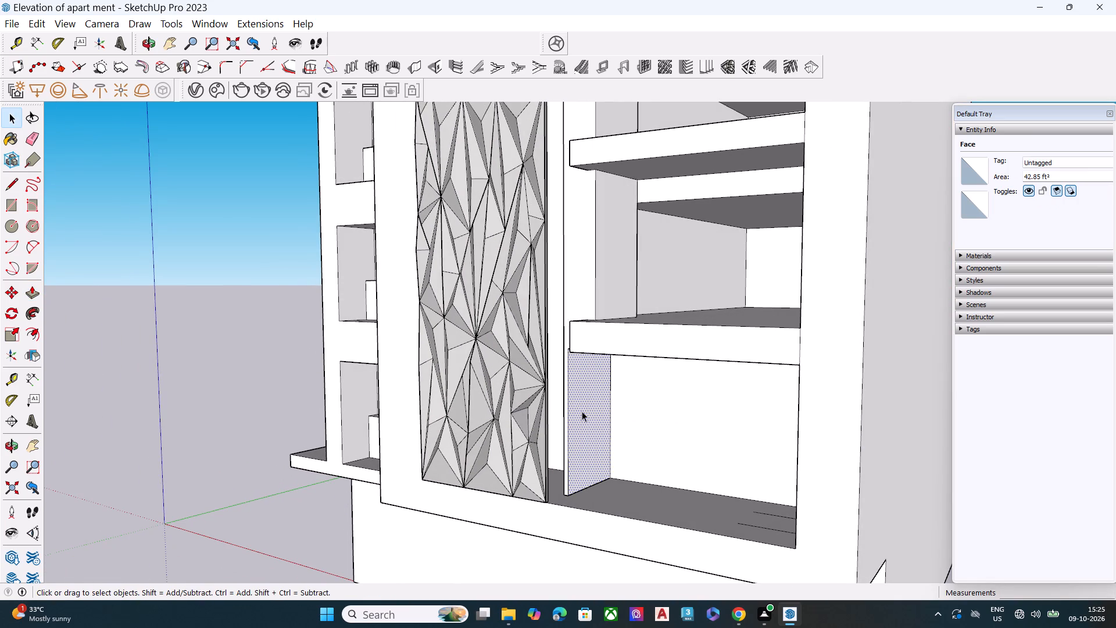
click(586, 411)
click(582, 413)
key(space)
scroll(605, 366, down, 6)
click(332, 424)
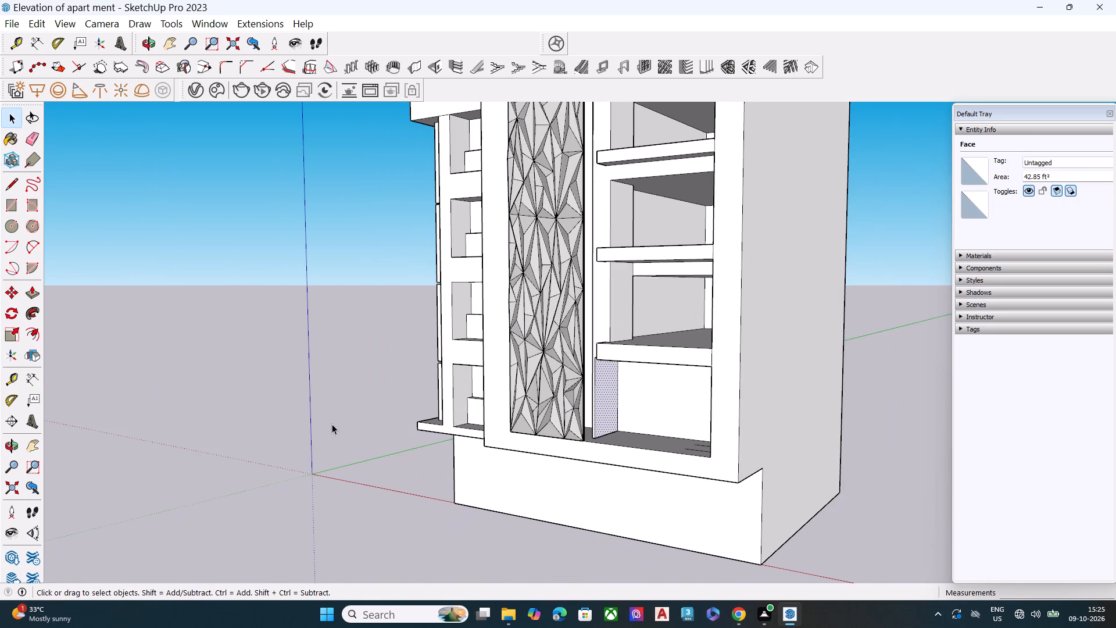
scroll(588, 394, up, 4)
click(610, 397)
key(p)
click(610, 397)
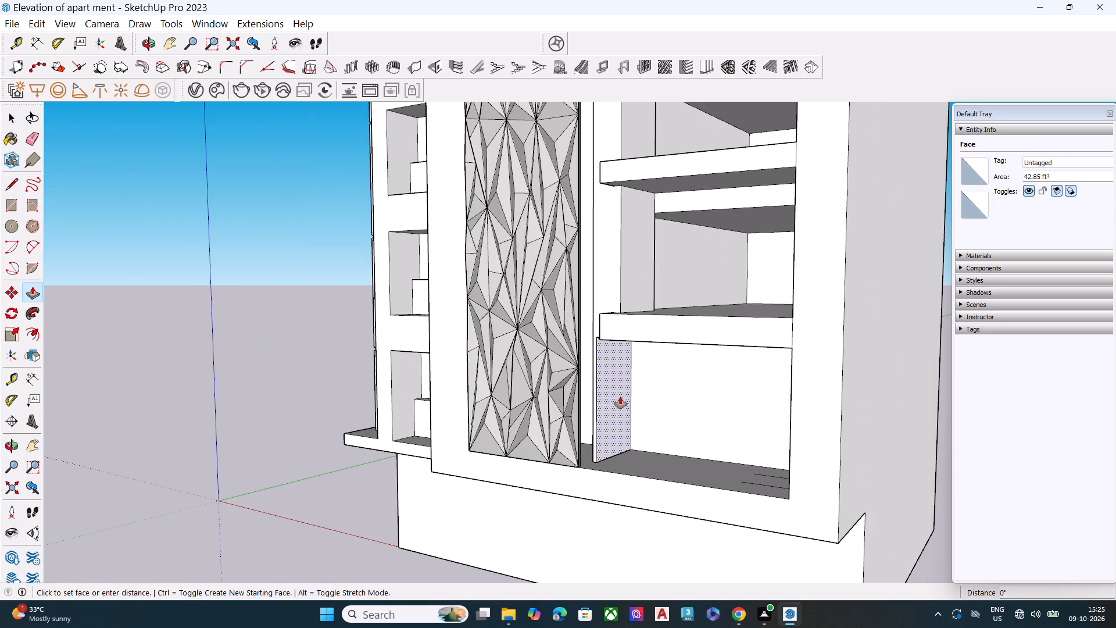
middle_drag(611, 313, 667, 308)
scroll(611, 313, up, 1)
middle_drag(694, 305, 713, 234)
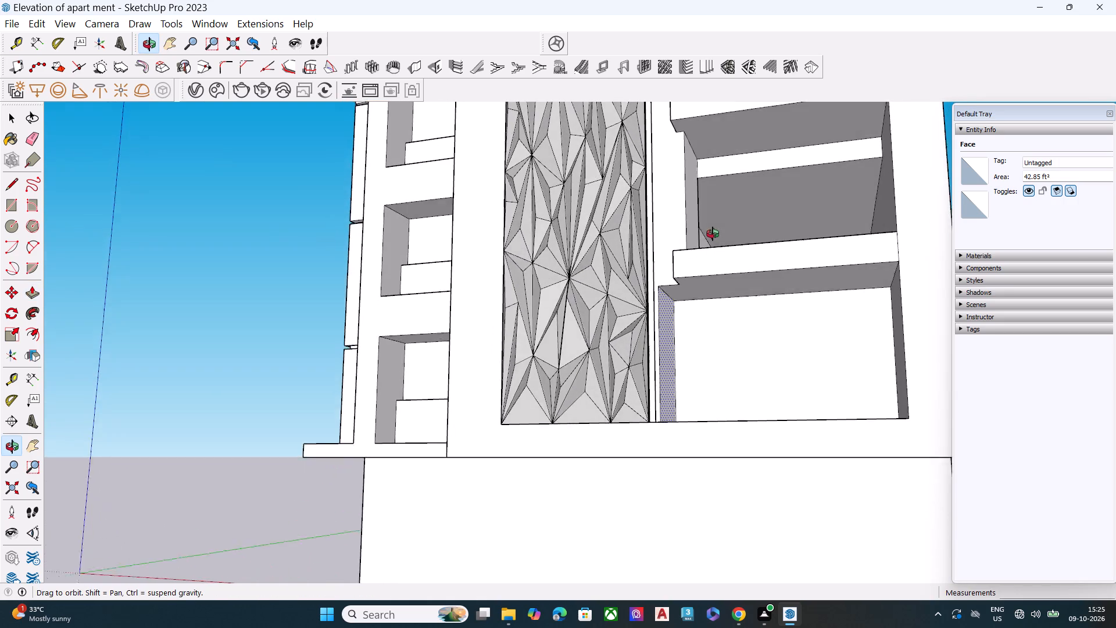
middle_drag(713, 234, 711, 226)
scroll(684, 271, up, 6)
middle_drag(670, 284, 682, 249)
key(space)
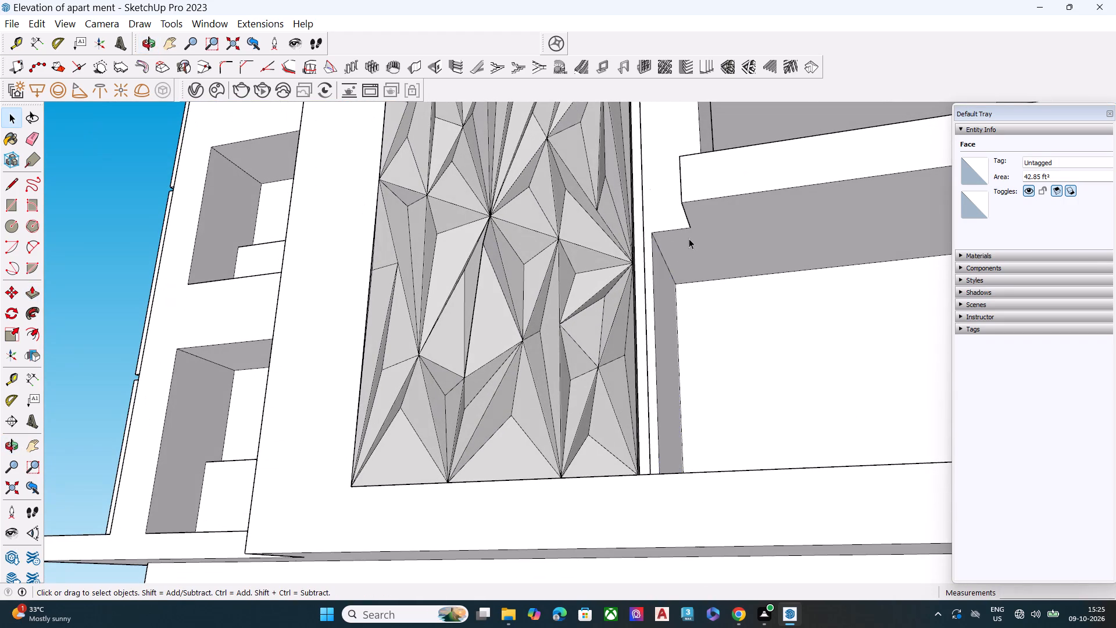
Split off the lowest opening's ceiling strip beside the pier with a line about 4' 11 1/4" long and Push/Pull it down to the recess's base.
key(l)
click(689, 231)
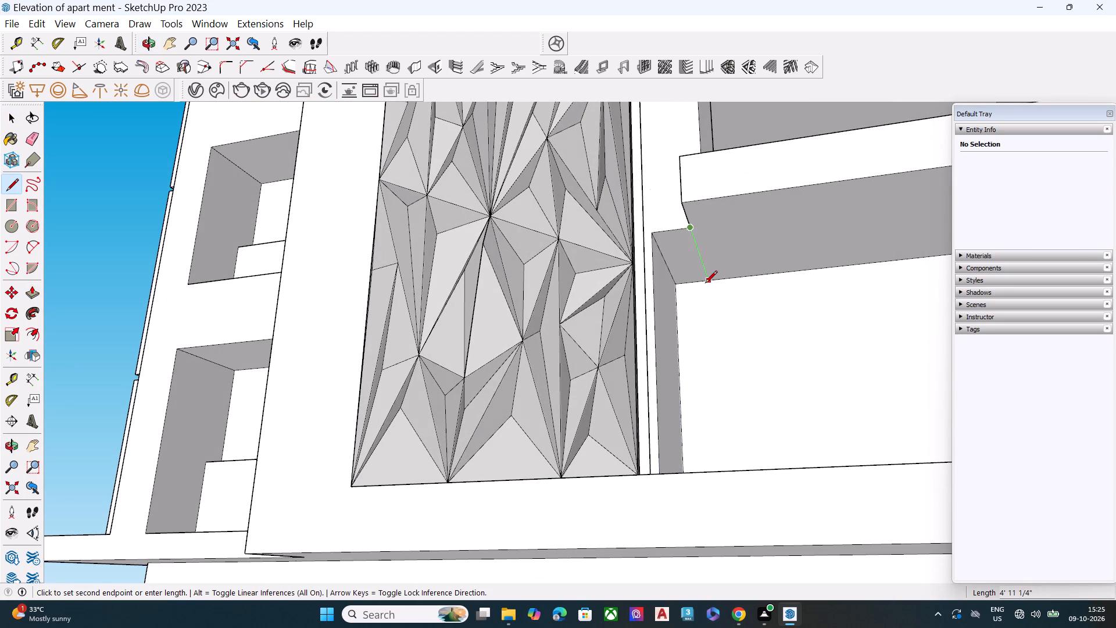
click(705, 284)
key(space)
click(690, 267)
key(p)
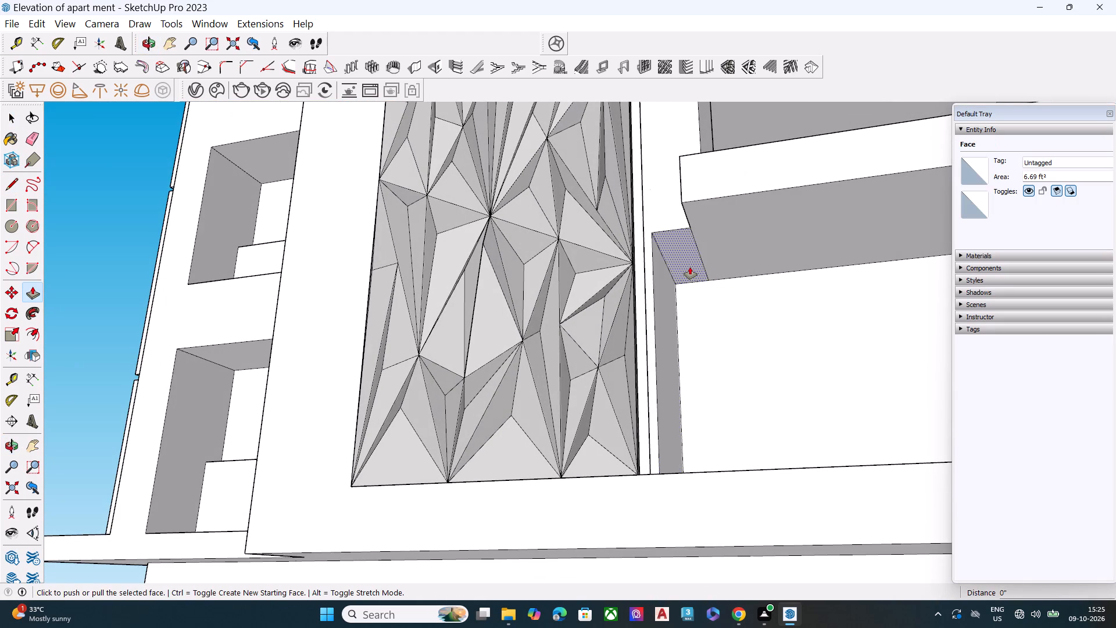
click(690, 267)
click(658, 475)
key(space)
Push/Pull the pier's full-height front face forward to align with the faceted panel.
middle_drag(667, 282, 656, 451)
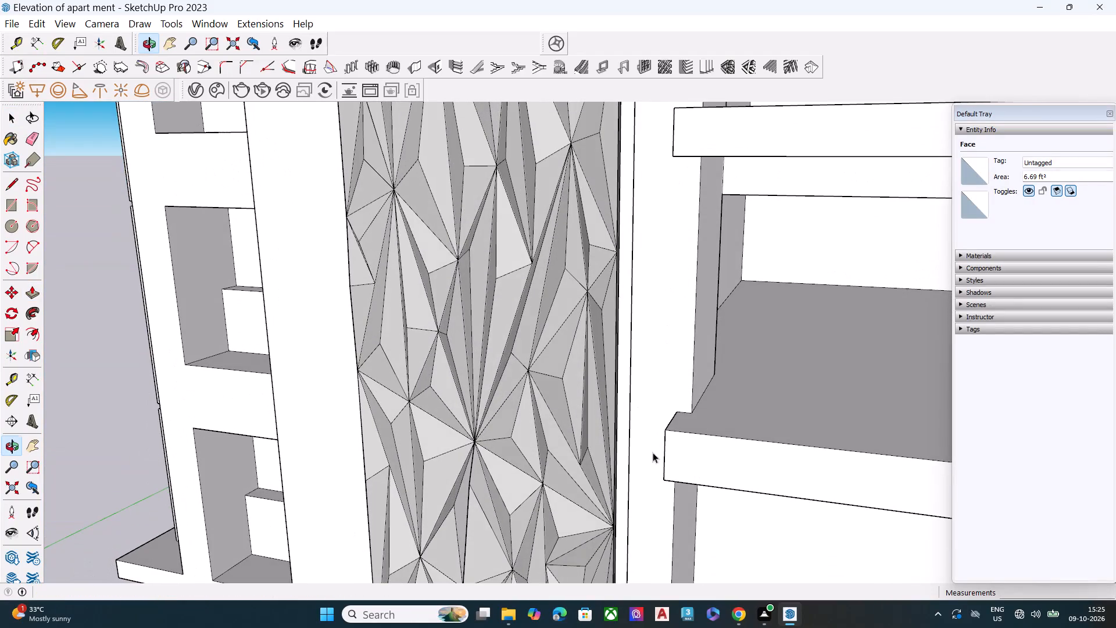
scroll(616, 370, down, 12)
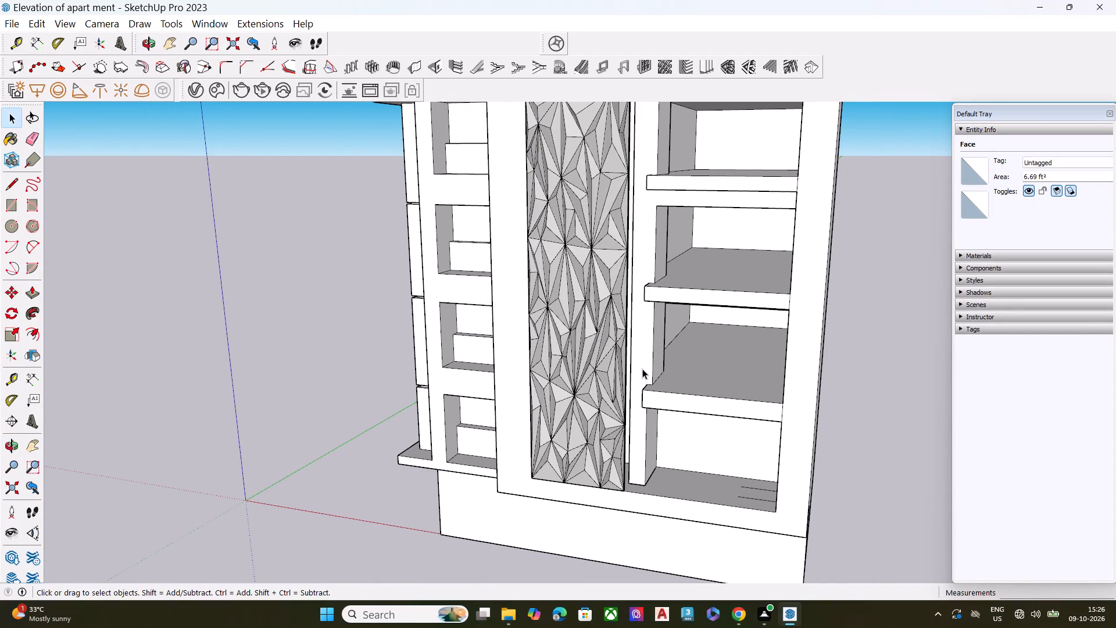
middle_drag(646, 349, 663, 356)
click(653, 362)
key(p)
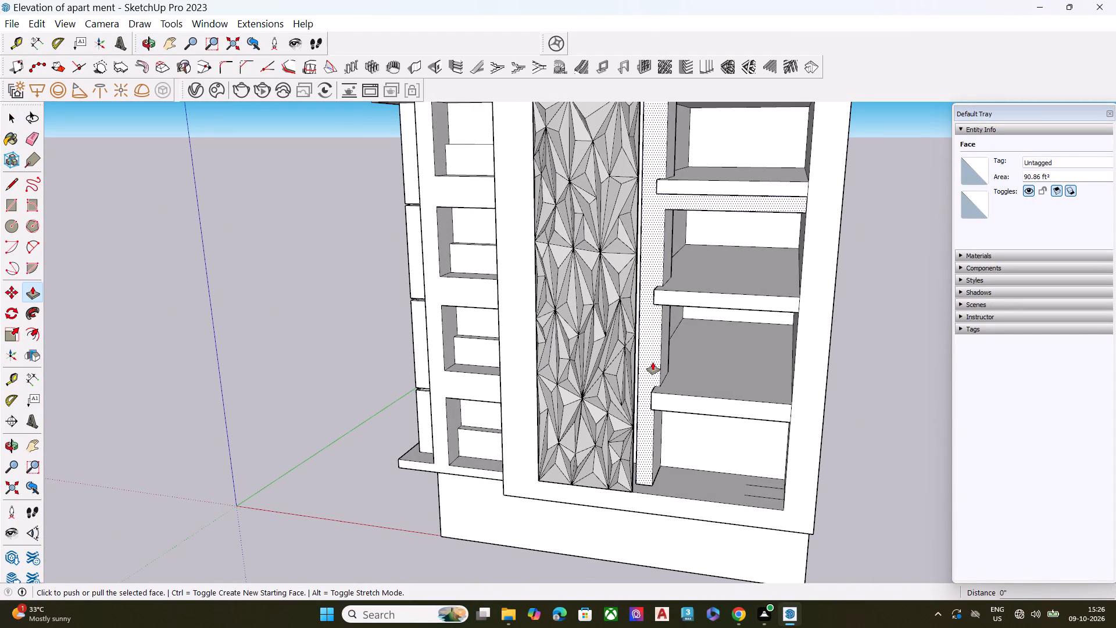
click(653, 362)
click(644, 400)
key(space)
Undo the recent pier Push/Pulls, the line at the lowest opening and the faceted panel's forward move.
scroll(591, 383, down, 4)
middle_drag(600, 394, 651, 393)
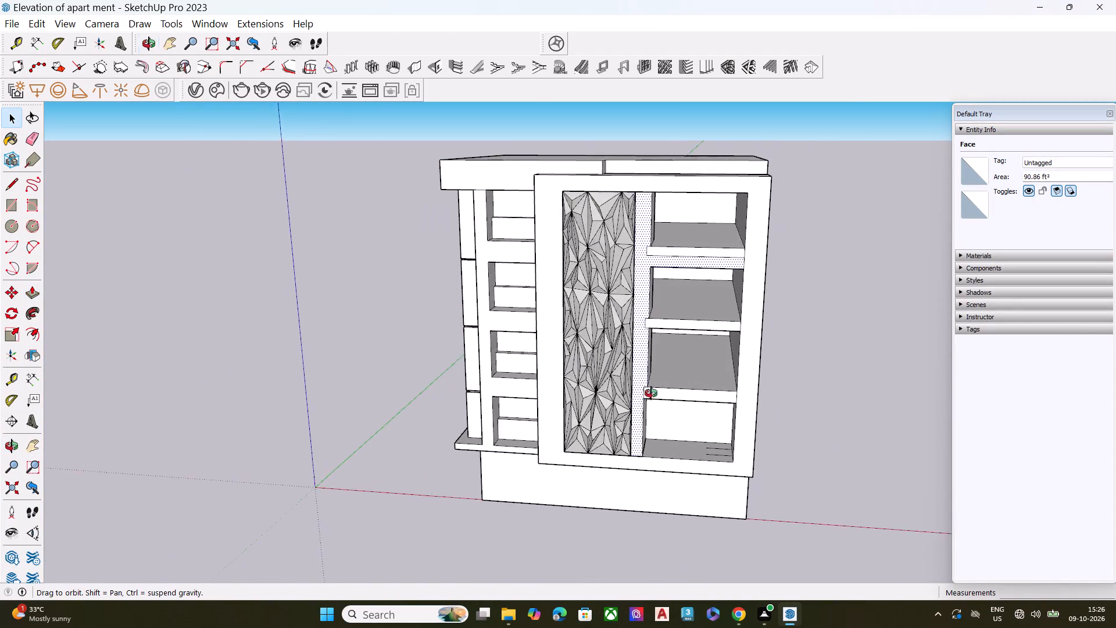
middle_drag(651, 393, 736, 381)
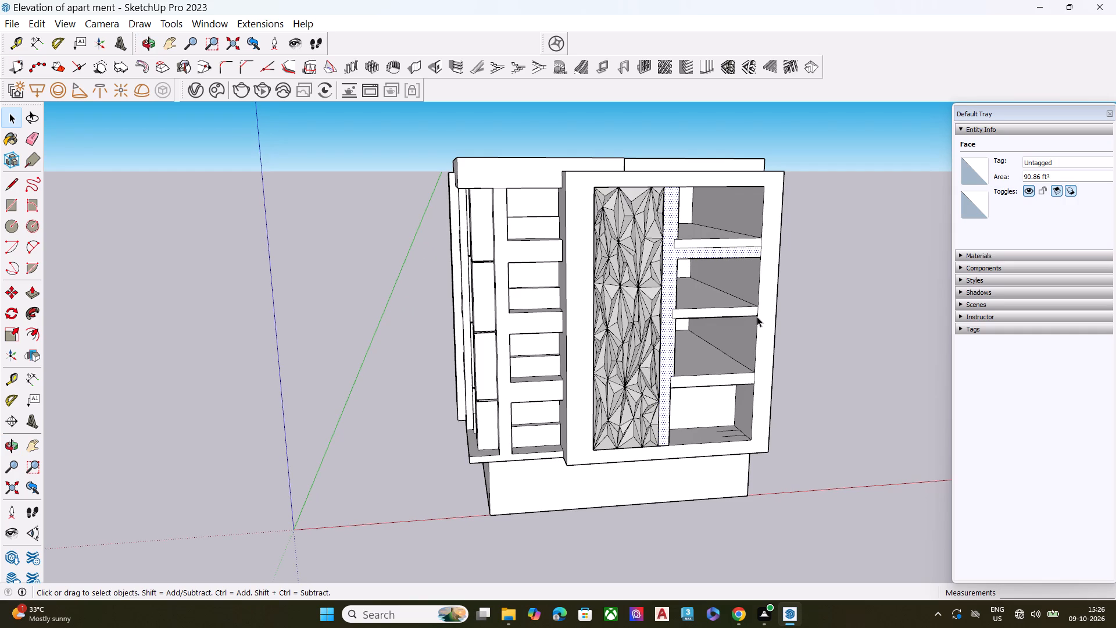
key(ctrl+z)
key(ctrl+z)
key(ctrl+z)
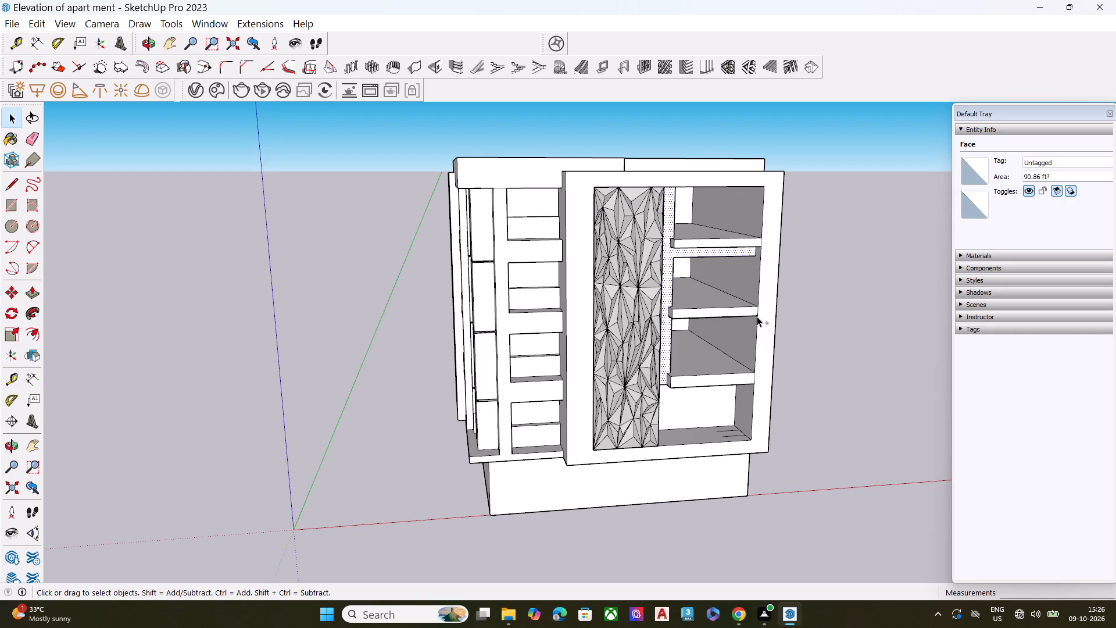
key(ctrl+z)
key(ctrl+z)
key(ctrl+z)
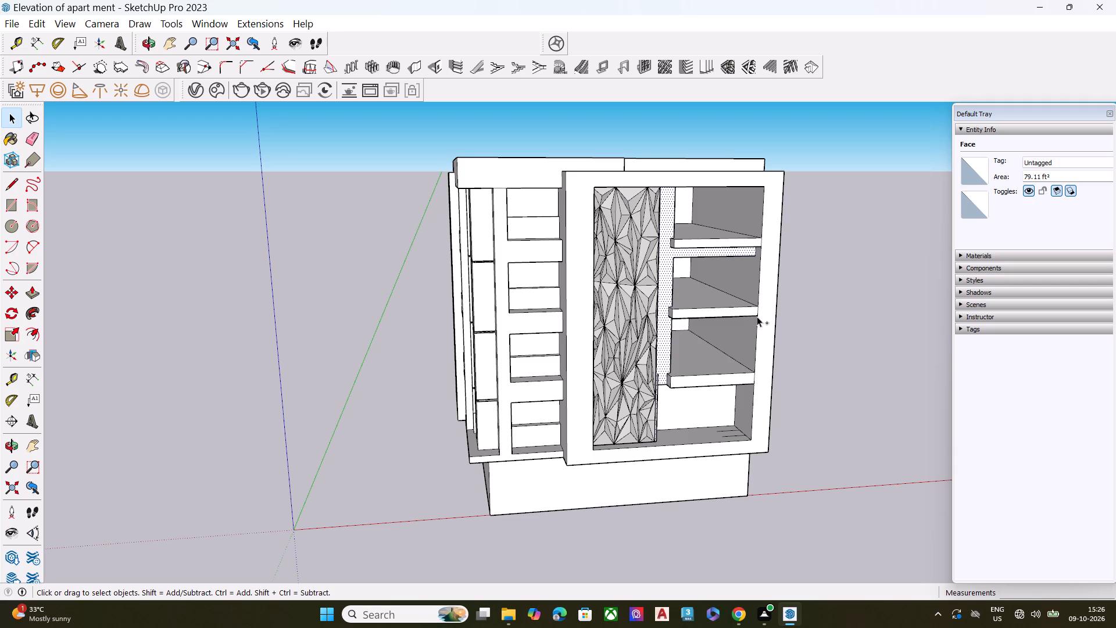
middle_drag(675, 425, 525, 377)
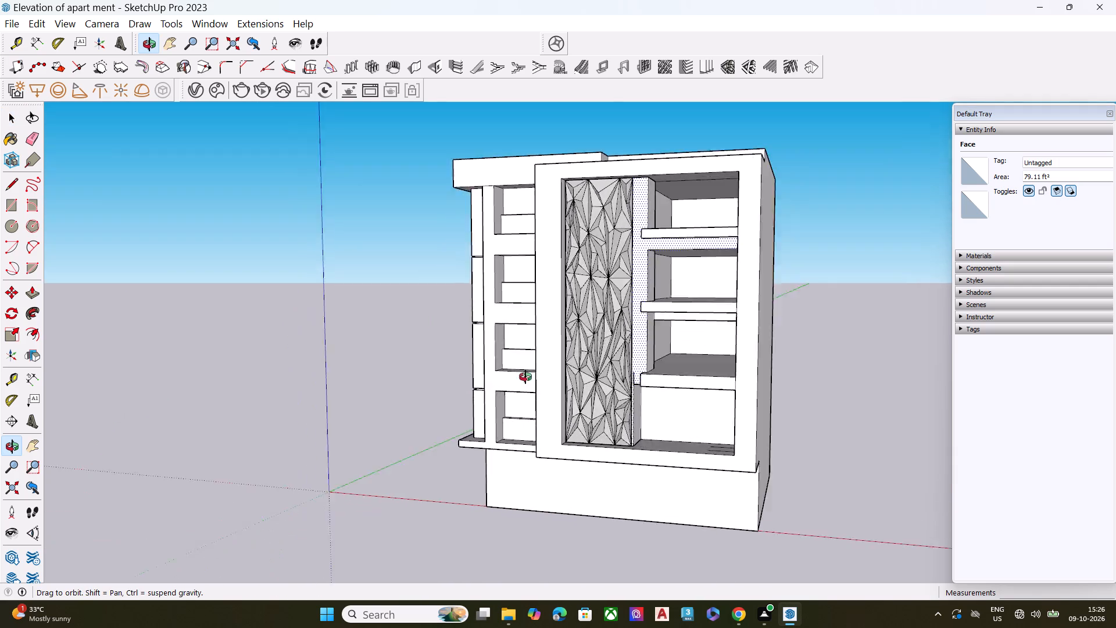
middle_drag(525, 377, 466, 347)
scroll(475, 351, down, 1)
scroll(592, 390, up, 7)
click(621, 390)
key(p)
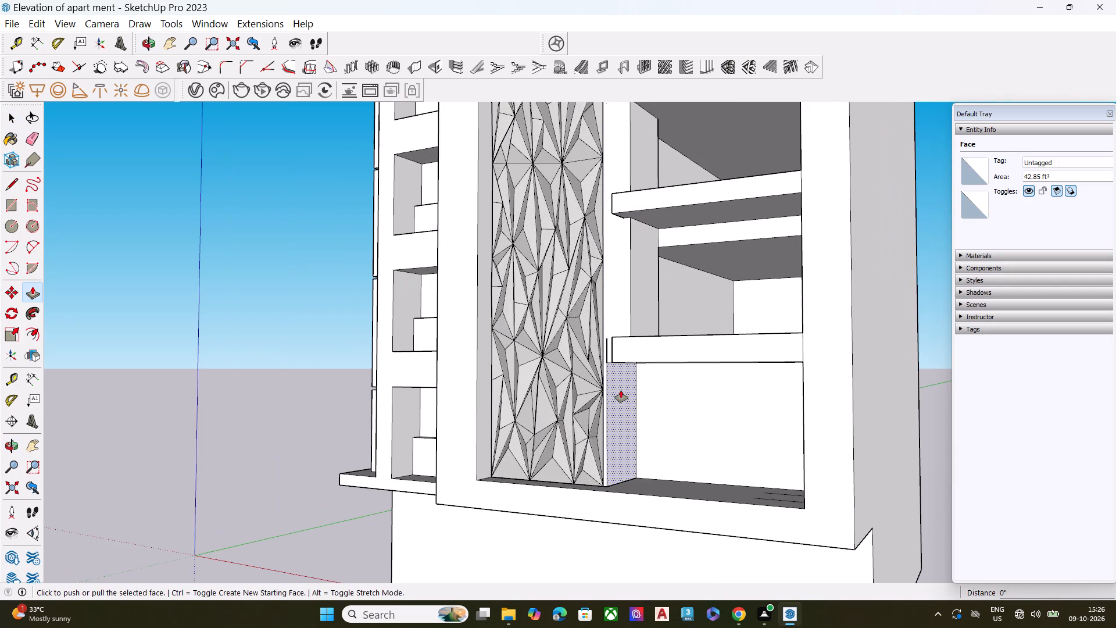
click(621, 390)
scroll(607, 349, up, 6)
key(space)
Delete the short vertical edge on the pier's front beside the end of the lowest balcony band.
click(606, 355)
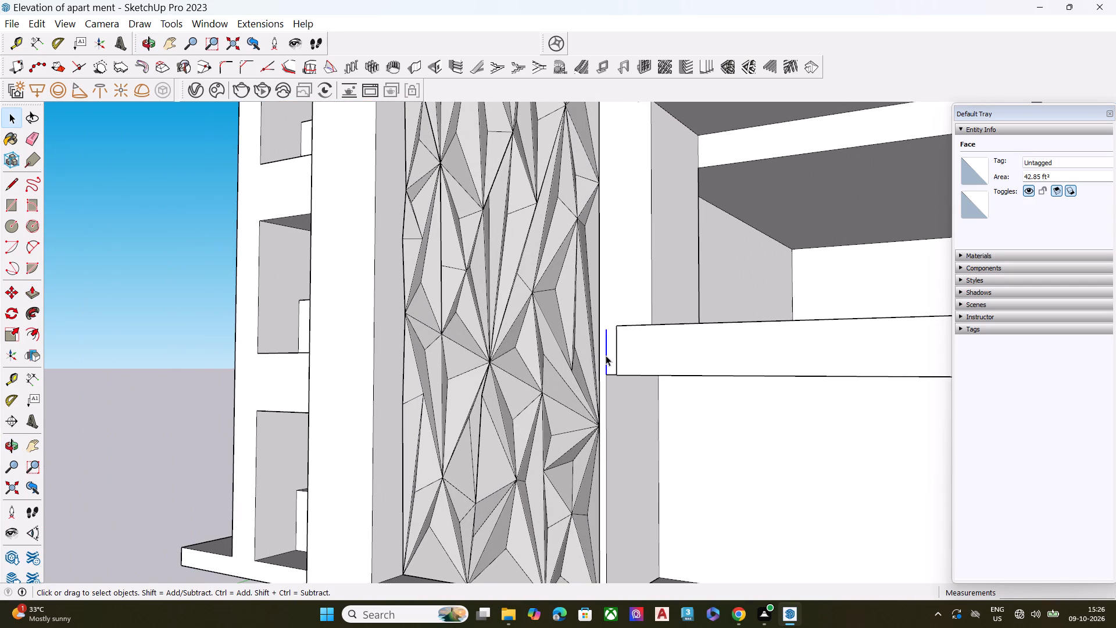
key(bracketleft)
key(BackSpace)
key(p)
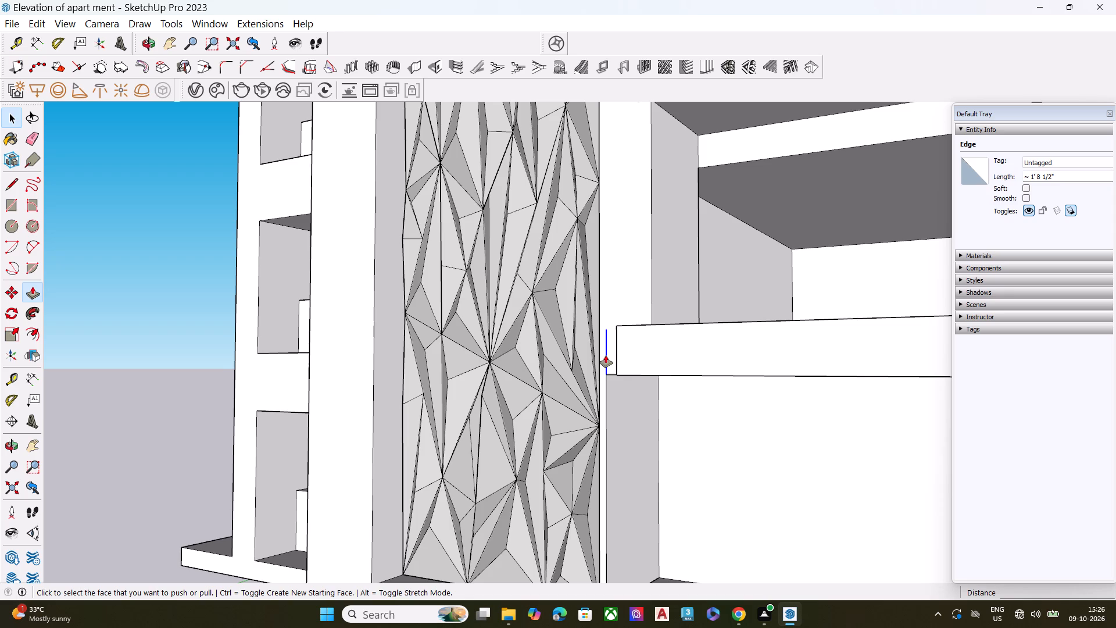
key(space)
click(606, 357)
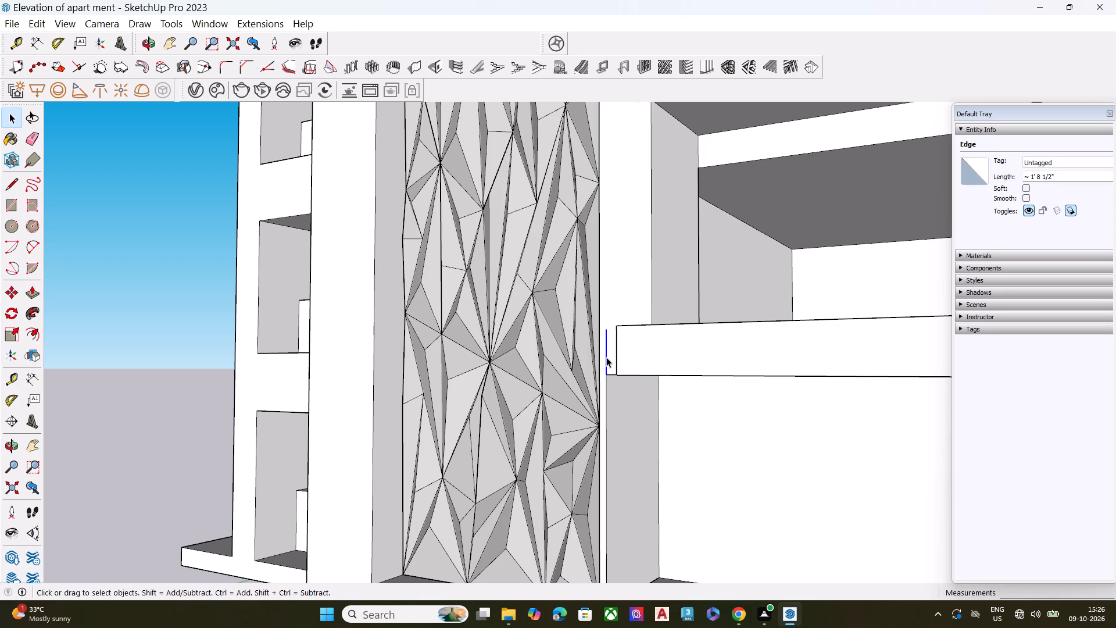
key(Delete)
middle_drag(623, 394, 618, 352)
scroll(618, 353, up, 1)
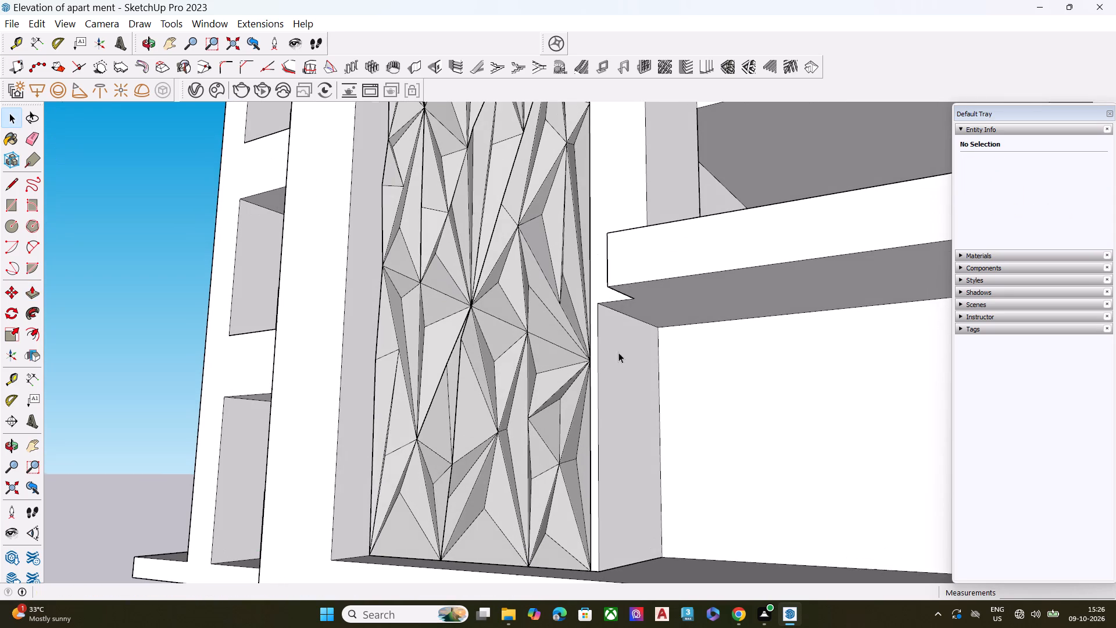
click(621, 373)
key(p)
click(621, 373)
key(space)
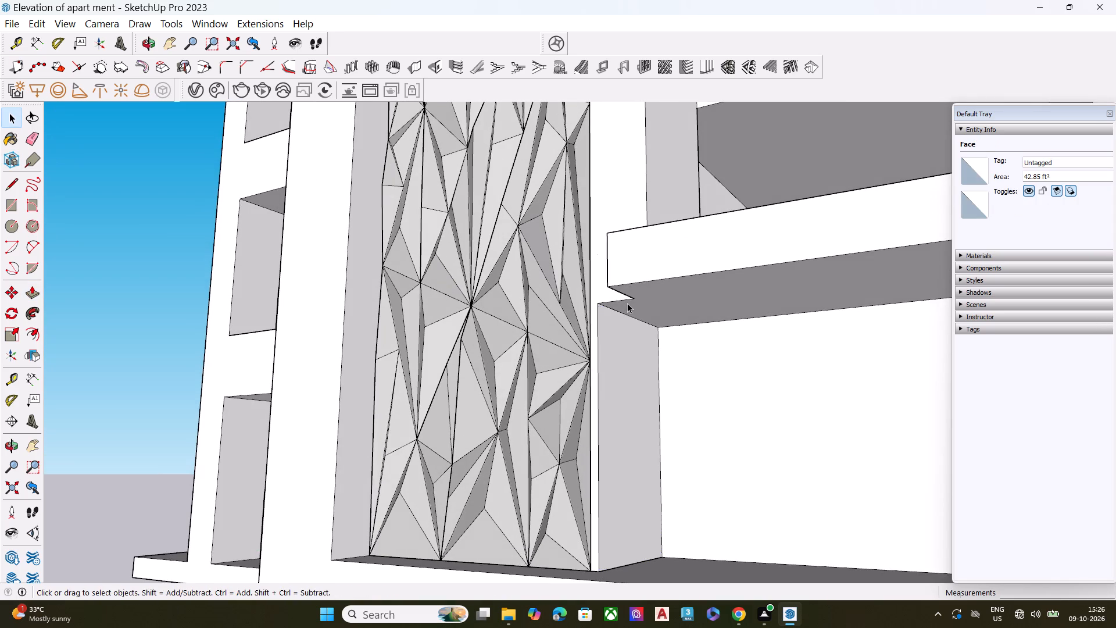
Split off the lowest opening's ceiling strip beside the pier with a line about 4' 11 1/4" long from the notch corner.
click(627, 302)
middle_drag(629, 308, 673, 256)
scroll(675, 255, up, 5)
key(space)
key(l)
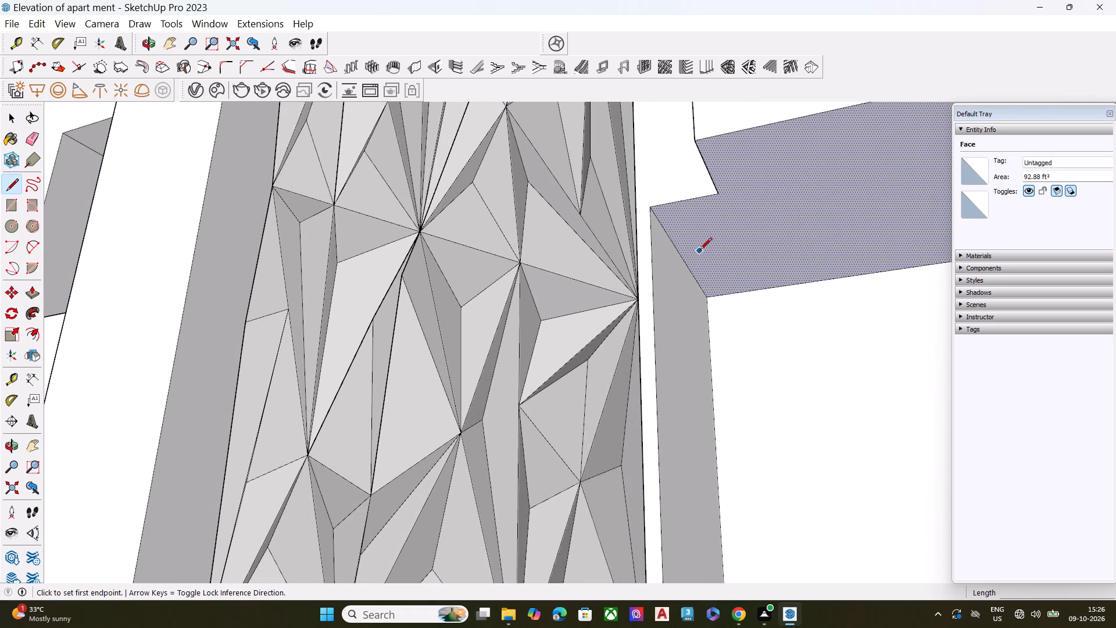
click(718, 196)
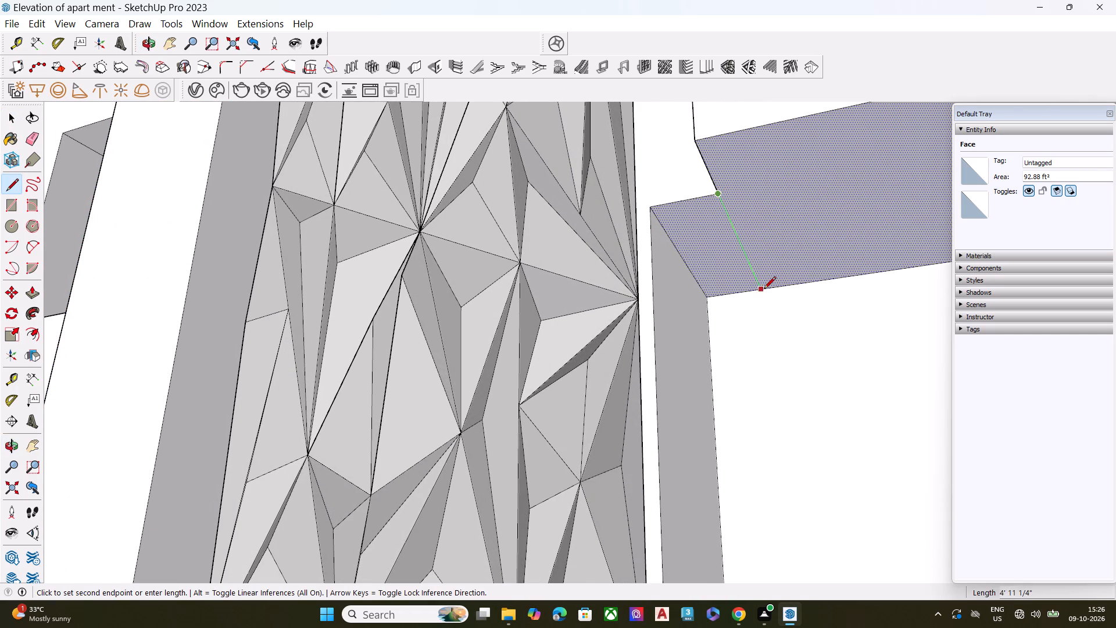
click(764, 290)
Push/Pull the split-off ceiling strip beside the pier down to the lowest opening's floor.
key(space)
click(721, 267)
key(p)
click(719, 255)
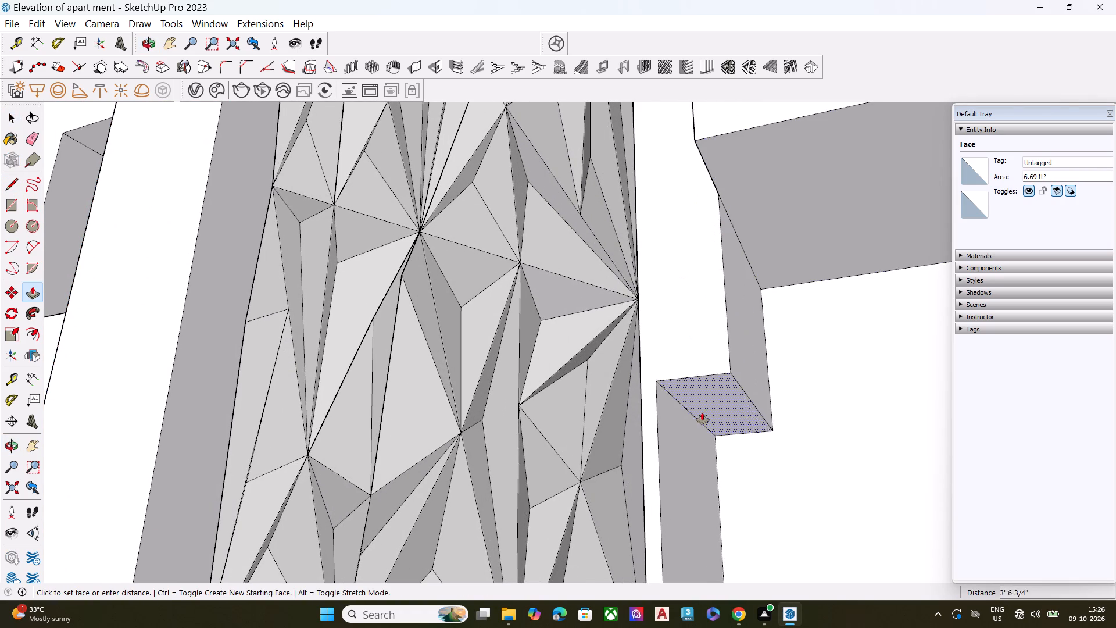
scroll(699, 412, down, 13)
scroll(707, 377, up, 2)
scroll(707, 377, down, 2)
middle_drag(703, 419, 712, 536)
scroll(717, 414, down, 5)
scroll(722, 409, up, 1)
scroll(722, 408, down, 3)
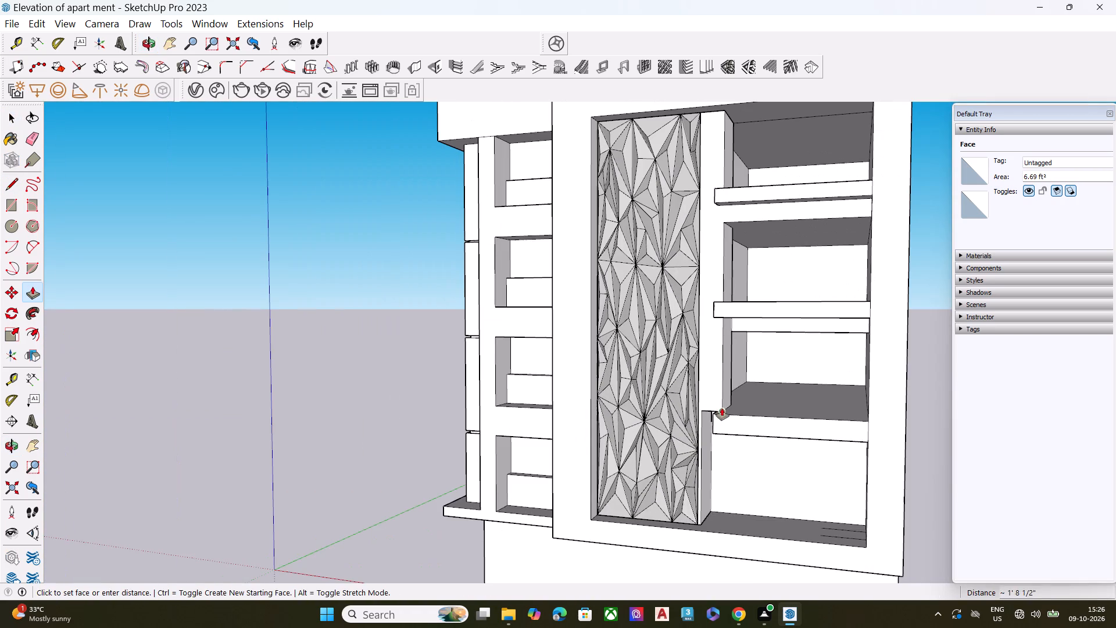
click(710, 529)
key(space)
Examine the extended pier, the faceted panel and the balcony bands from the front, the corner and below.
scroll(669, 454, down, 4)
middle_drag(656, 463, 801, 486)
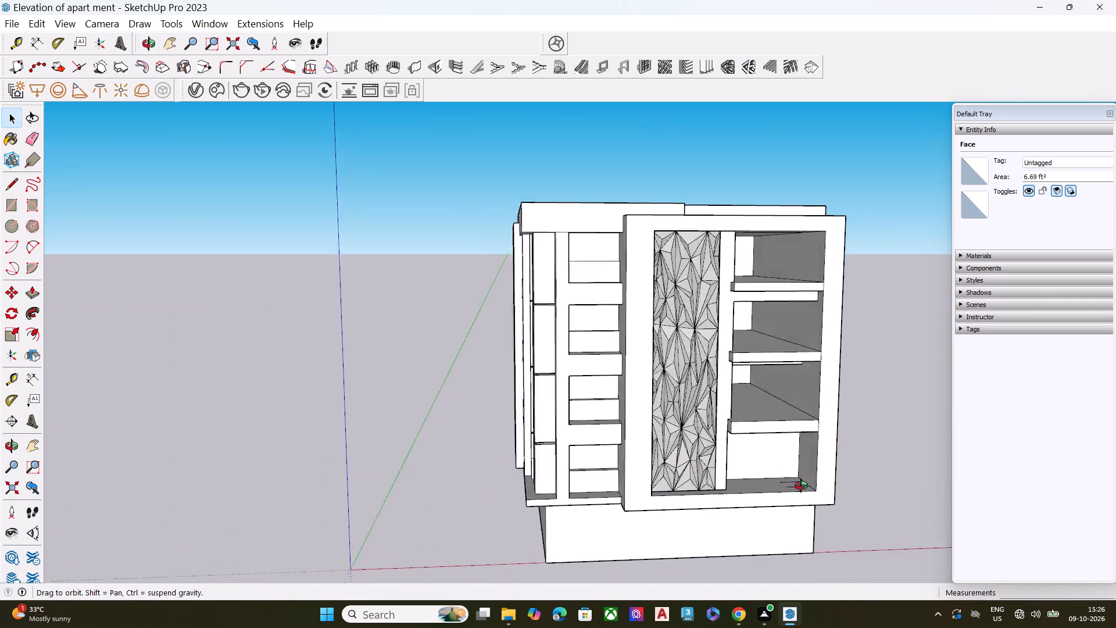
middle_drag(801, 486, 992, 448)
scroll(634, 415, down, 3)
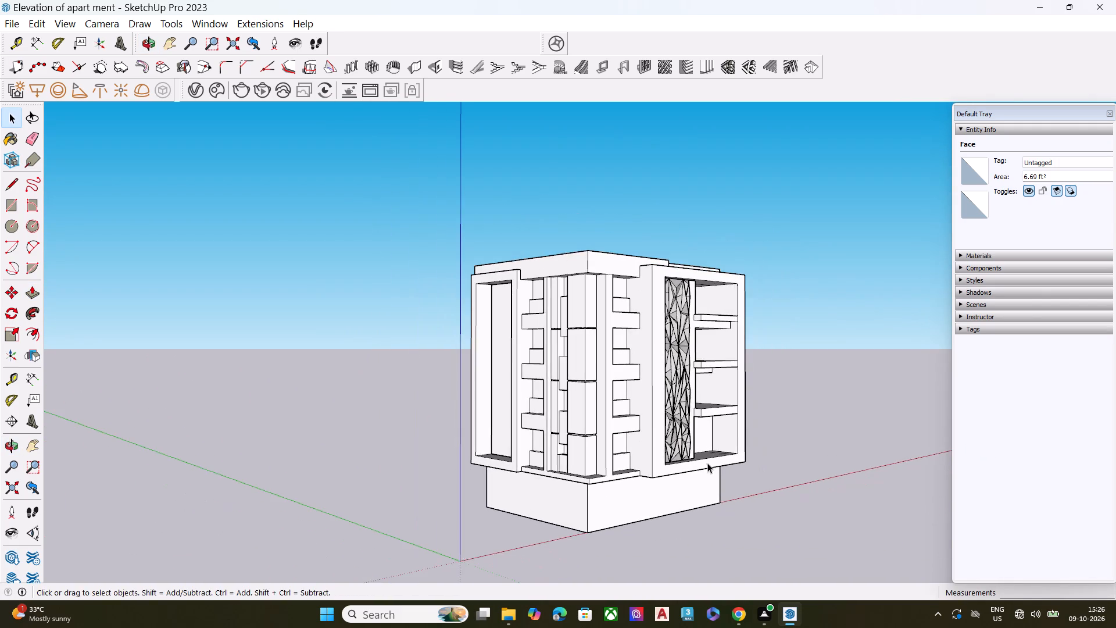
middle_drag(703, 463, 568, 394)
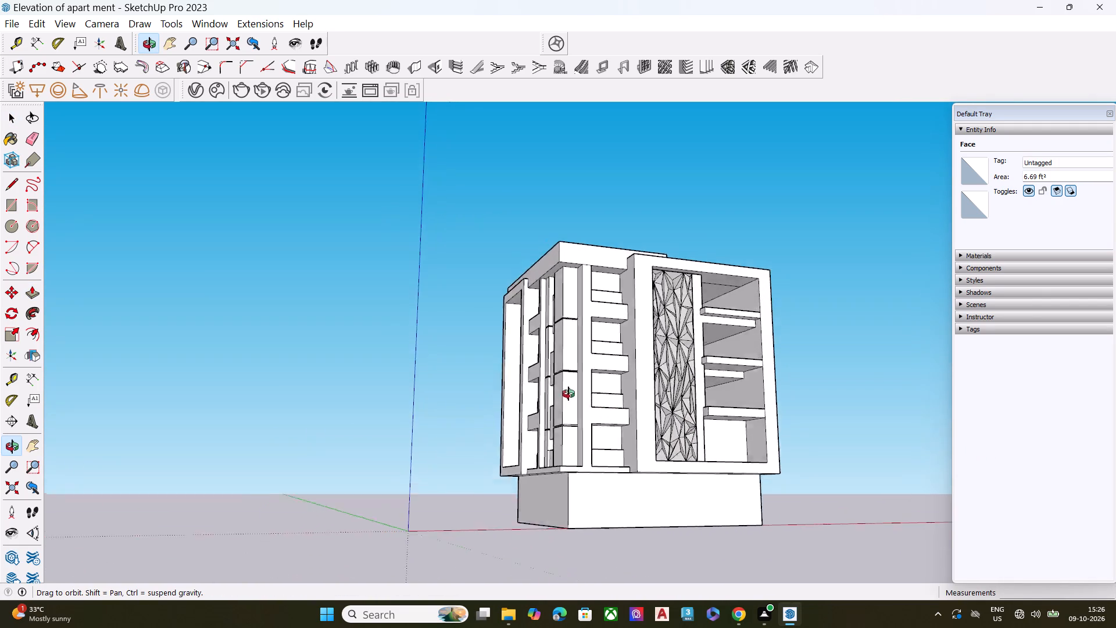
middle_drag(568, 394, 546, 323)
scroll(752, 444, up, 7)
middle_drag(674, 409, 617, 341)
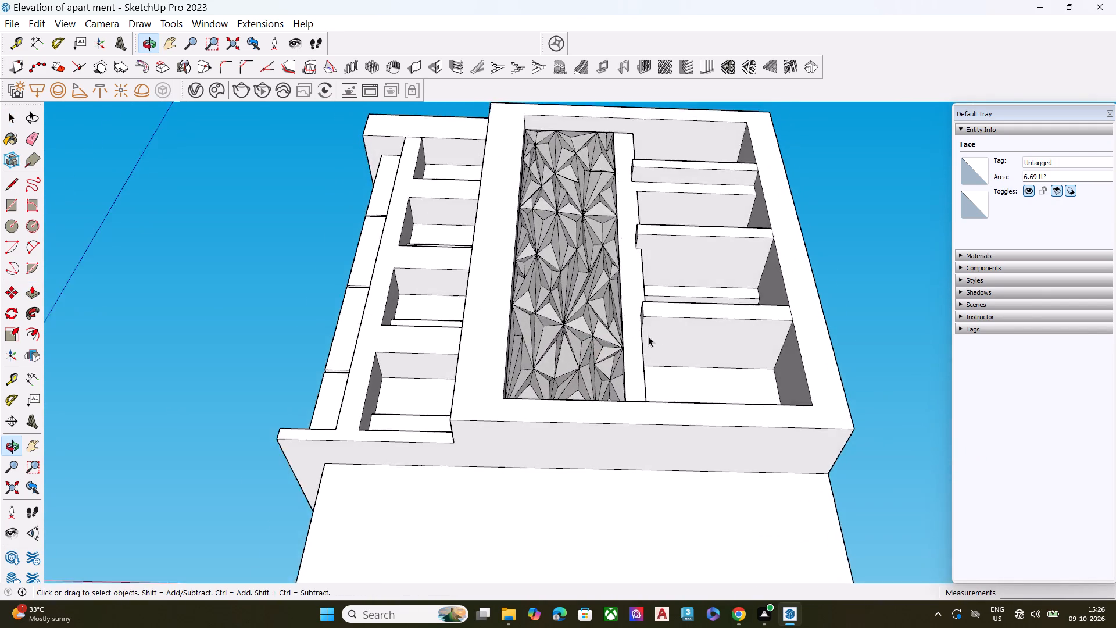
scroll(655, 333, up, 8)
middle_drag(648, 348, 504, 473)
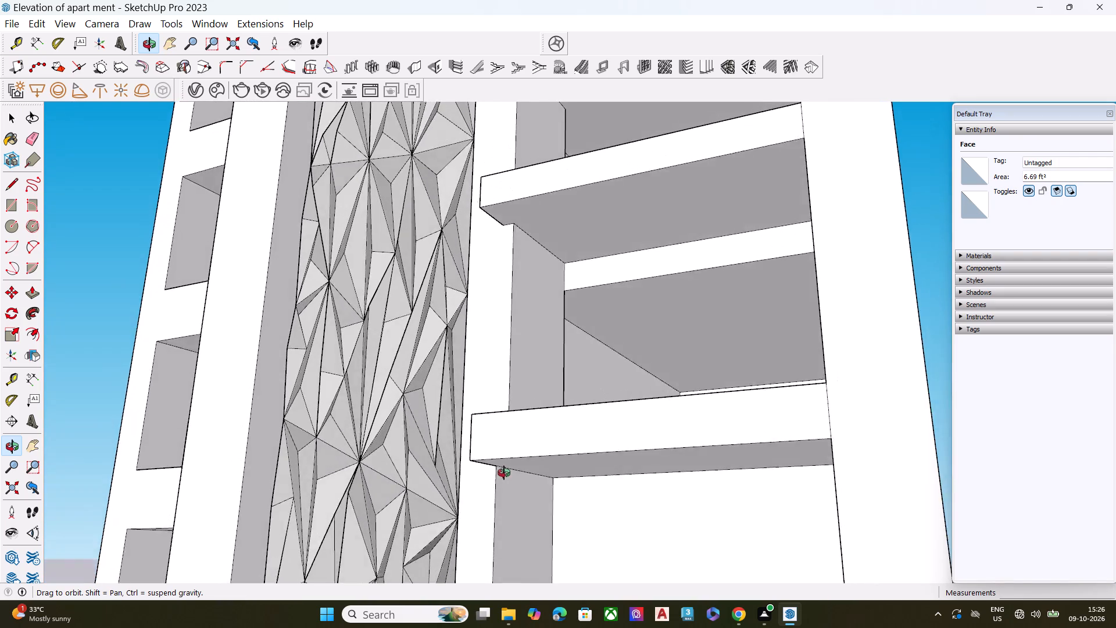
middle_drag(504, 473, 557, 597)
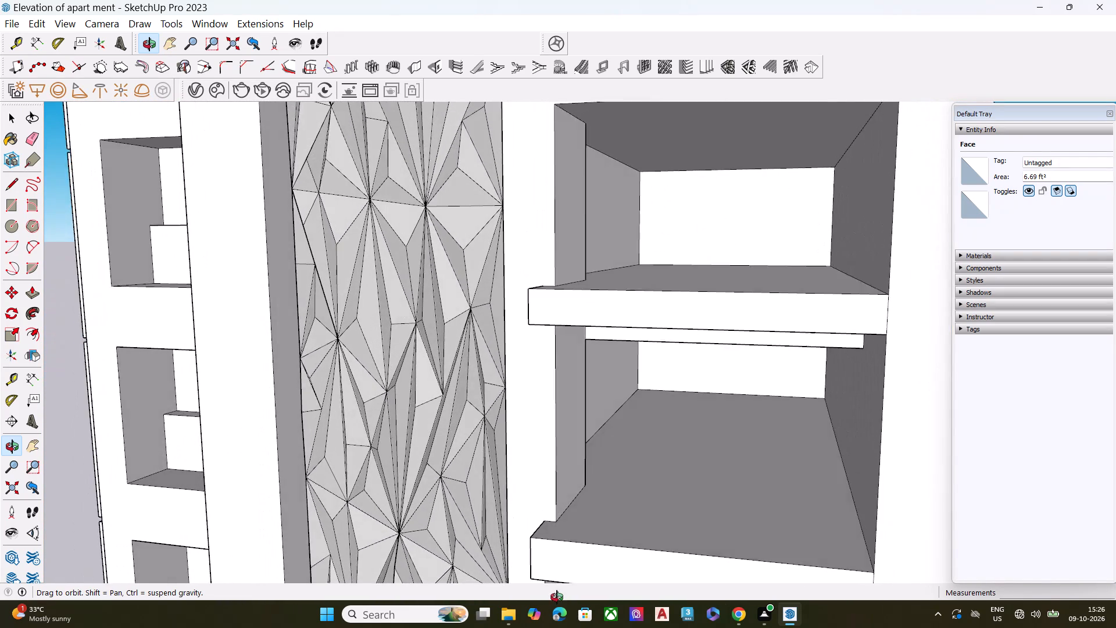
middle_drag(557, 597, 550, 618)
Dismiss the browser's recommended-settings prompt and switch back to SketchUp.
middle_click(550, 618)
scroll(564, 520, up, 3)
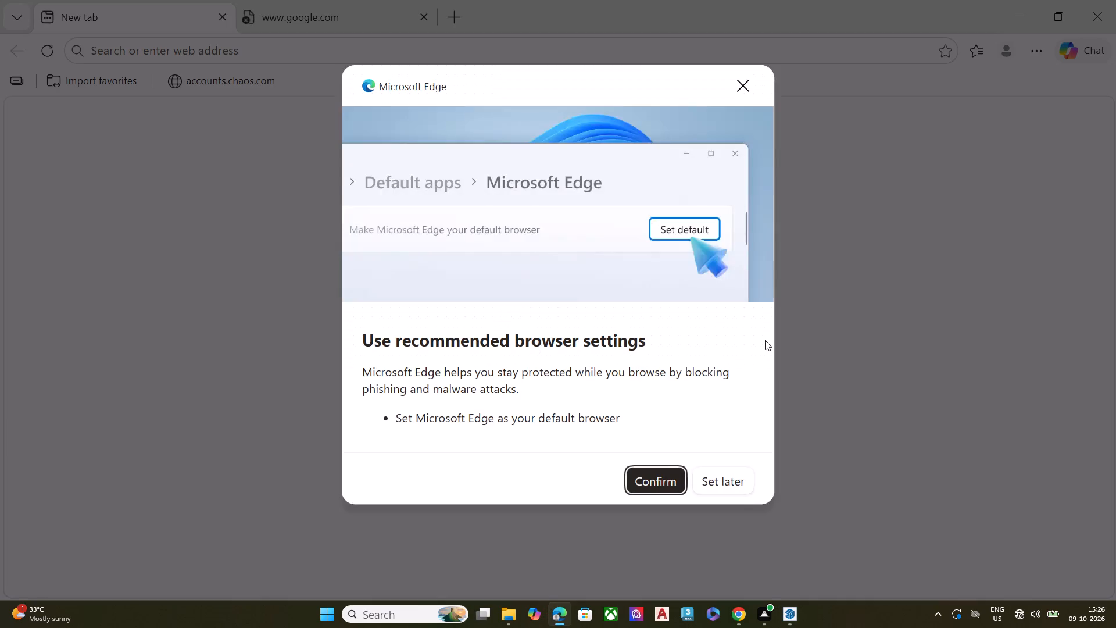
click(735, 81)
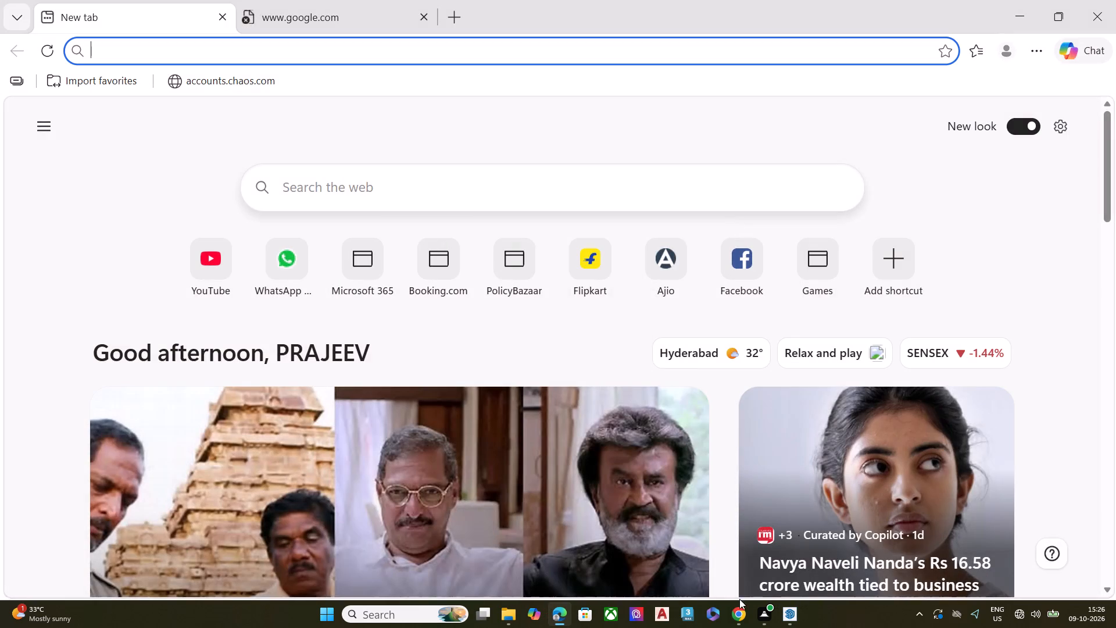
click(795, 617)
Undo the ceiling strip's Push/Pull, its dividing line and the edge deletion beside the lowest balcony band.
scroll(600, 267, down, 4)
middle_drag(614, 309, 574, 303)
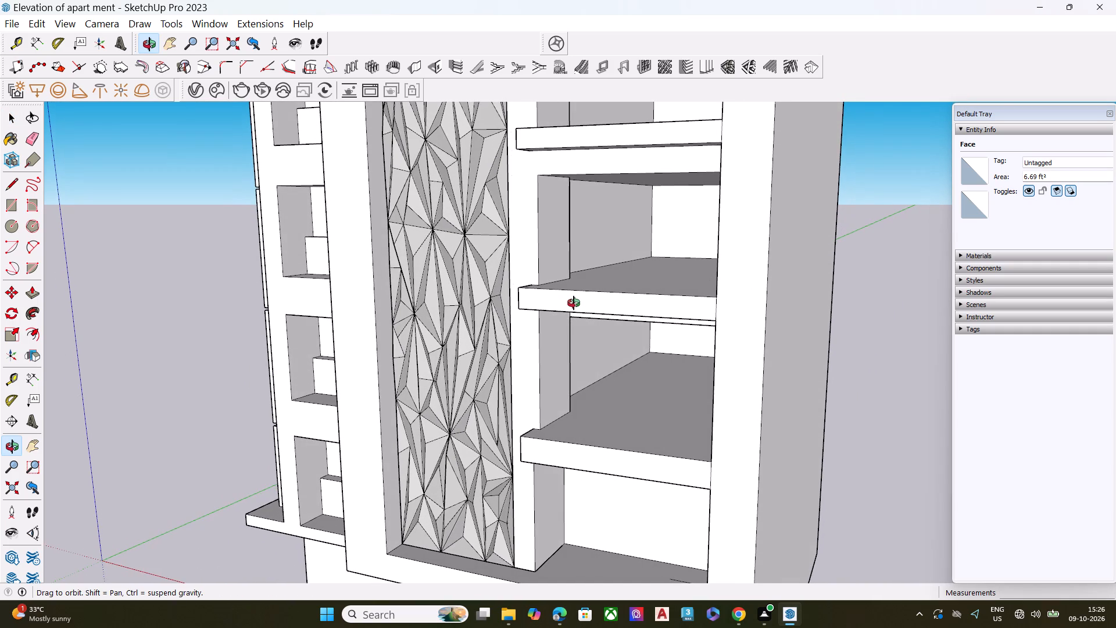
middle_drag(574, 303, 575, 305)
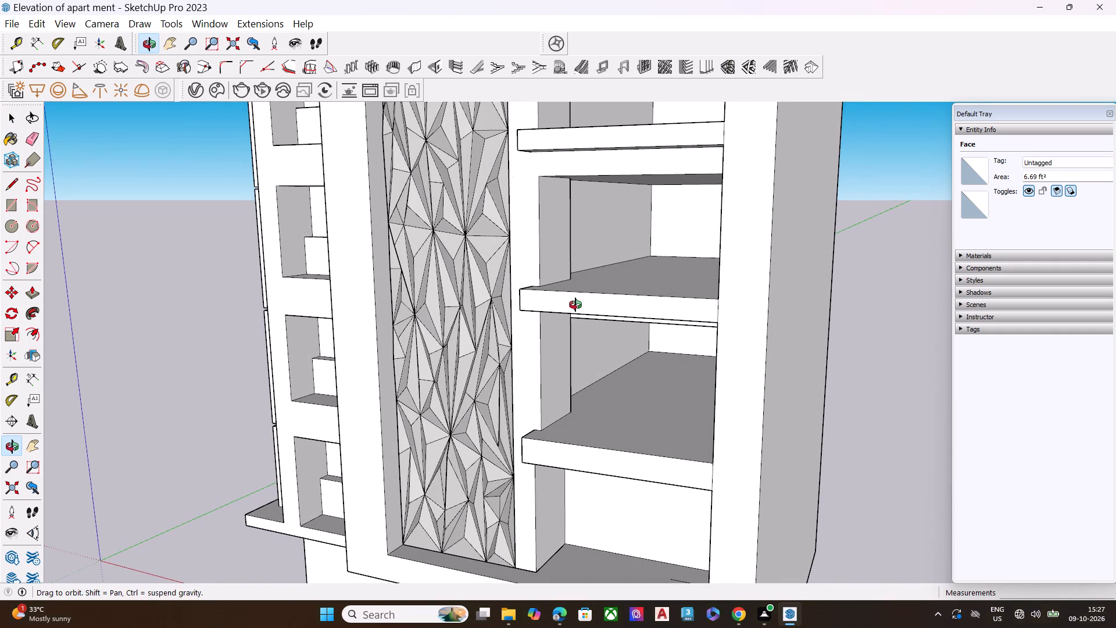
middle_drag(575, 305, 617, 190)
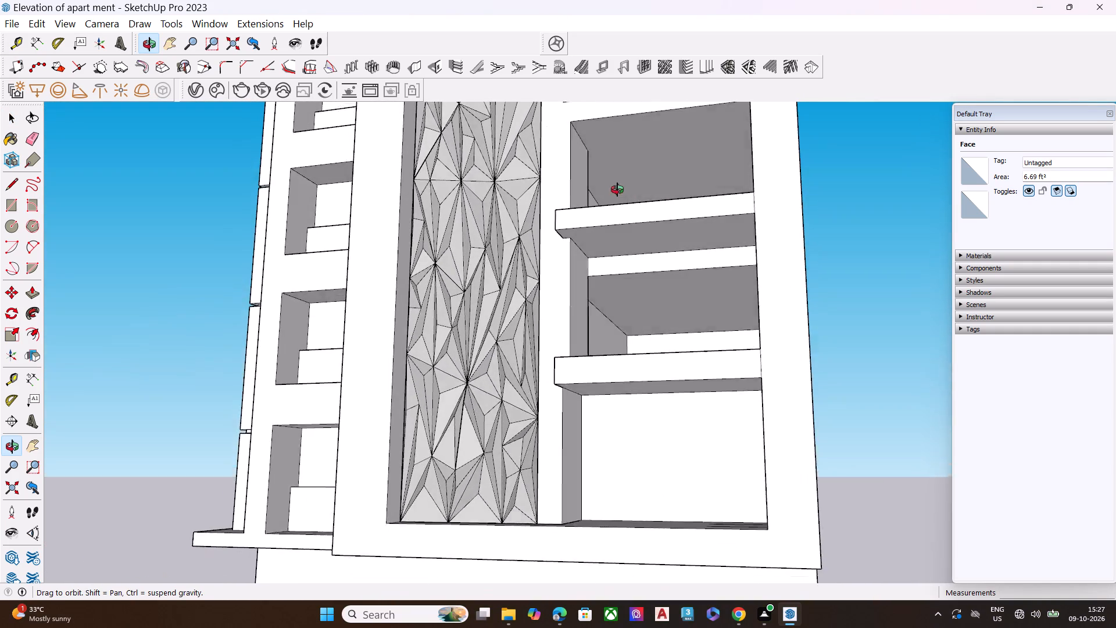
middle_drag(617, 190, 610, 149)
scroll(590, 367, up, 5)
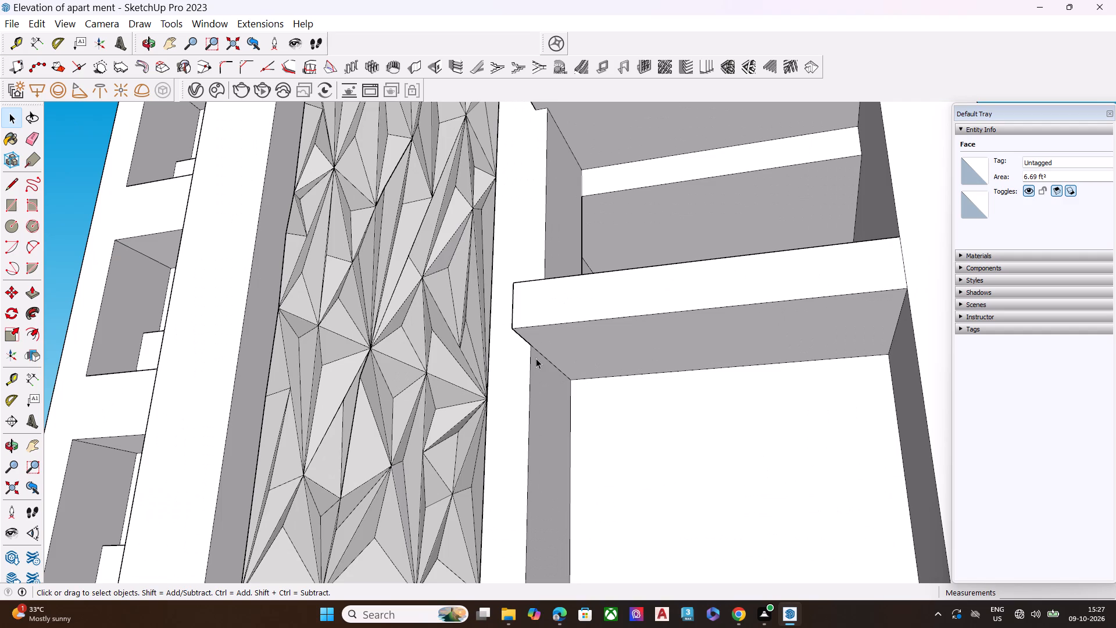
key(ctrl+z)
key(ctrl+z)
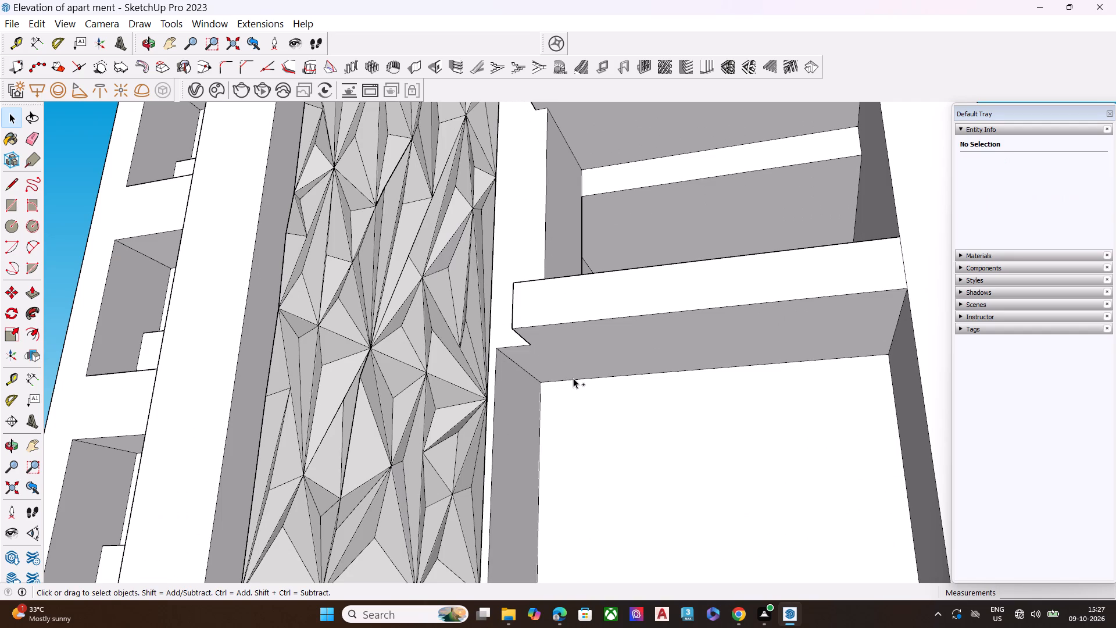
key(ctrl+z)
Push/Pull the lowest opening's back wall inward 24' 1 1/2" to match the depth of the recess above.
middle_drag(609, 340, 804, 423)
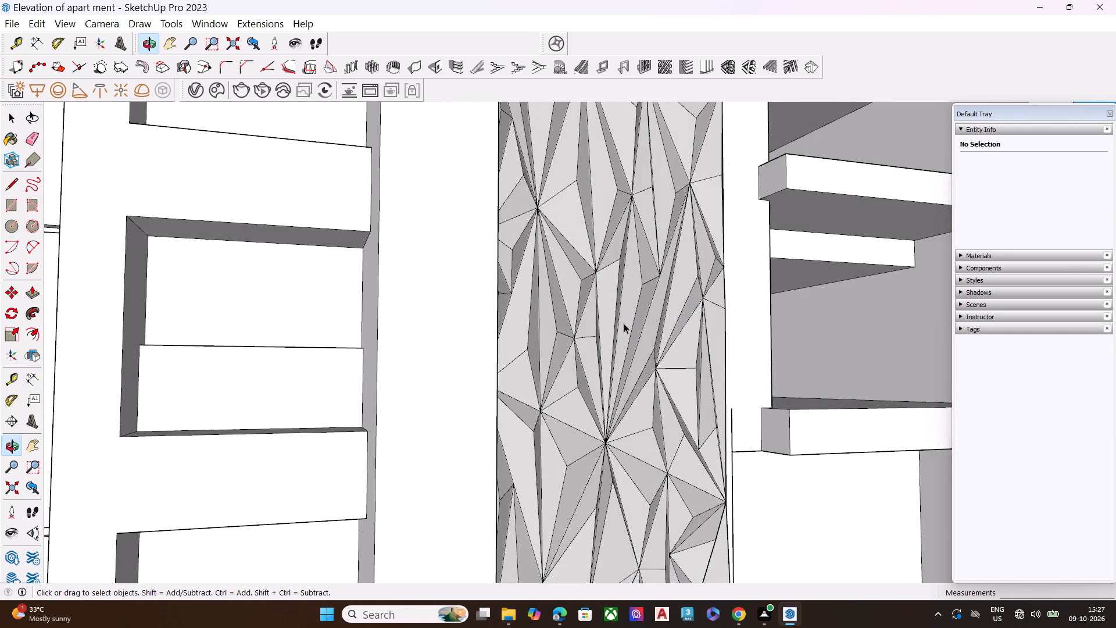
scroll(607, 322, down, 7)
middle_drag(747, 462, 478, 455)
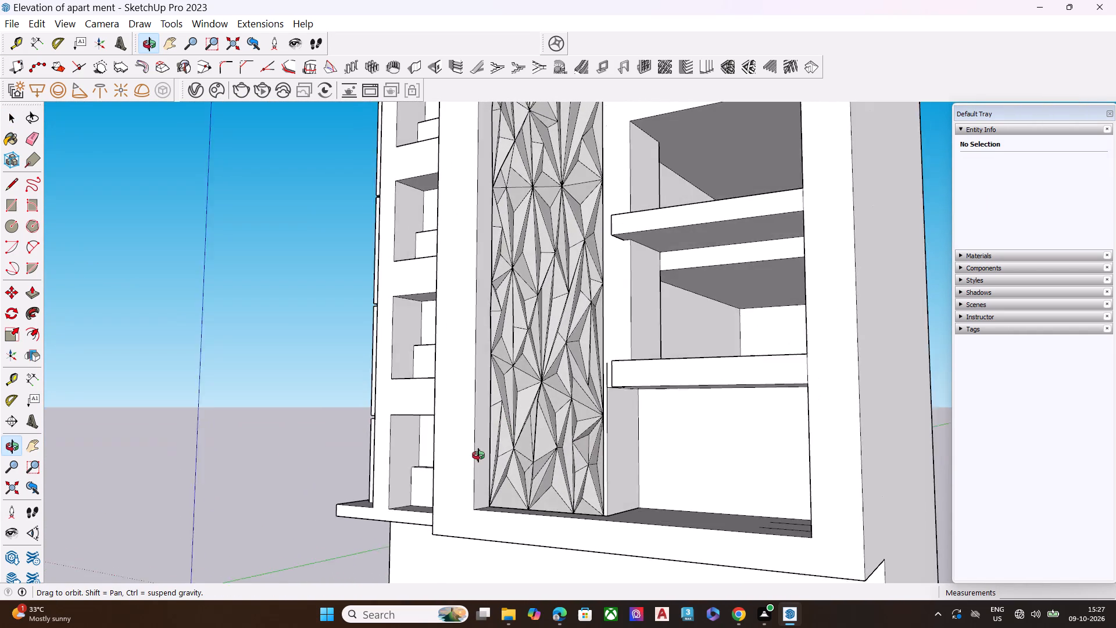
middle_drag(478, 455, 472, 465)
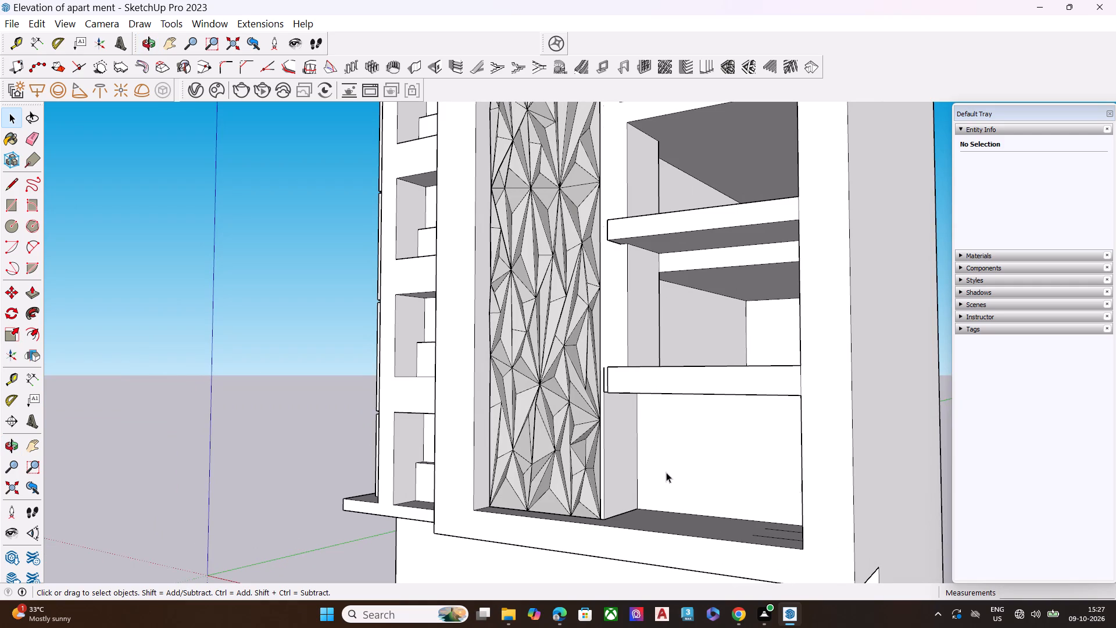
middle_drag(665, 463, 663, 424)
scroll(663, 424, up, 1)
click(668, 423)
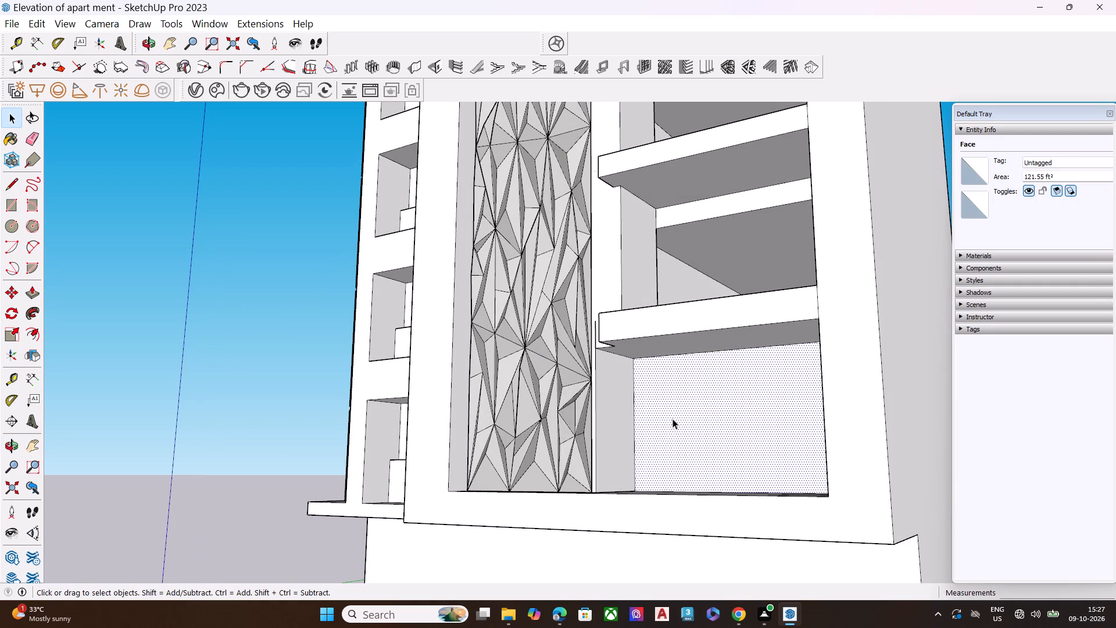
key(p)
click(673, 419)
drag(668, 413, 743, 385)
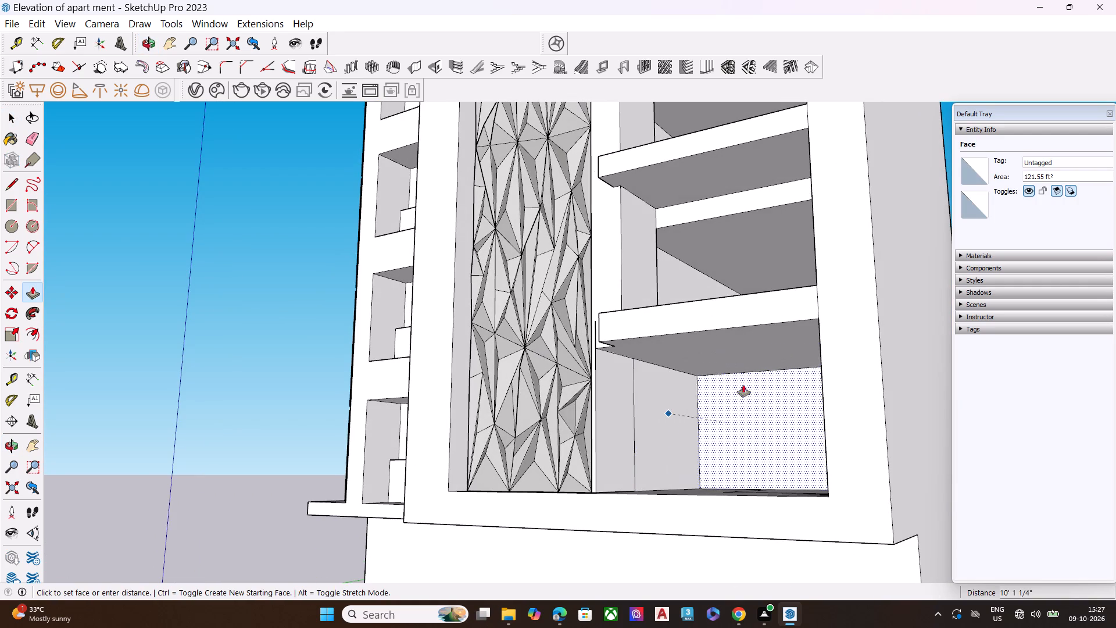
drag(743, 385, 767, 321)
scroll(766, 334, down, 1)
click(725, 412)
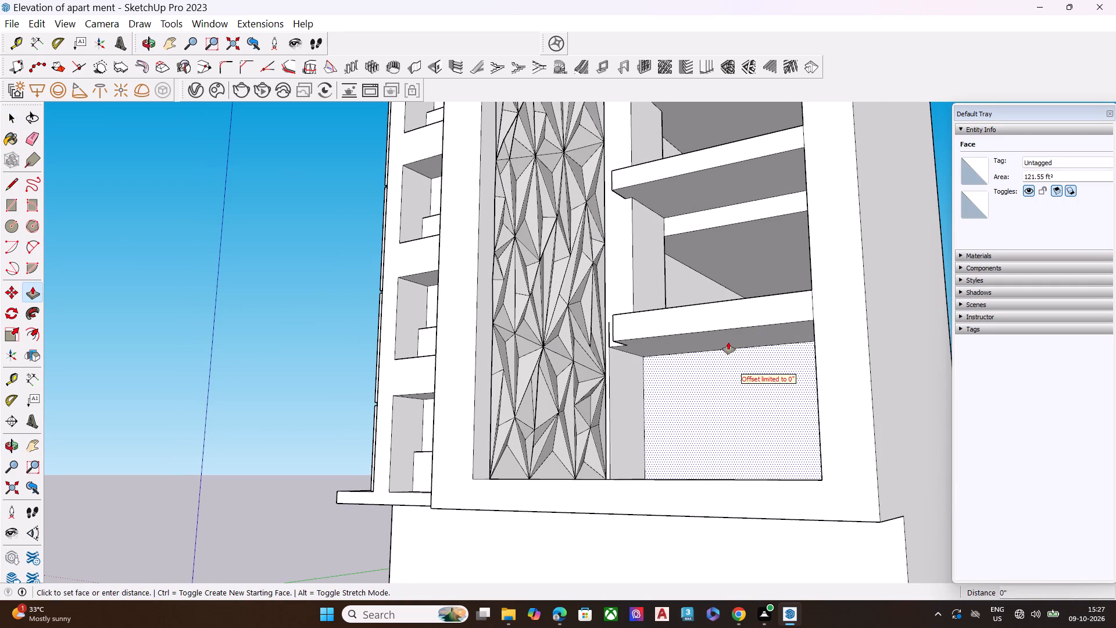
scroll(732, 326, up, 1)
middle_drag(732, 326, 759, 431)
click(745, 344)
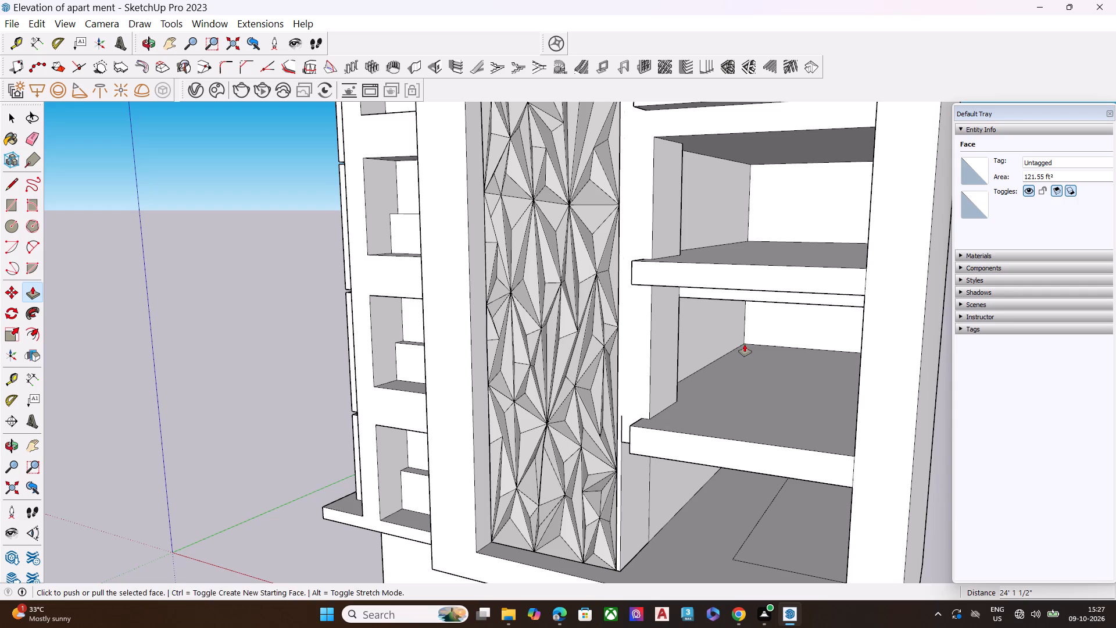
key(space)
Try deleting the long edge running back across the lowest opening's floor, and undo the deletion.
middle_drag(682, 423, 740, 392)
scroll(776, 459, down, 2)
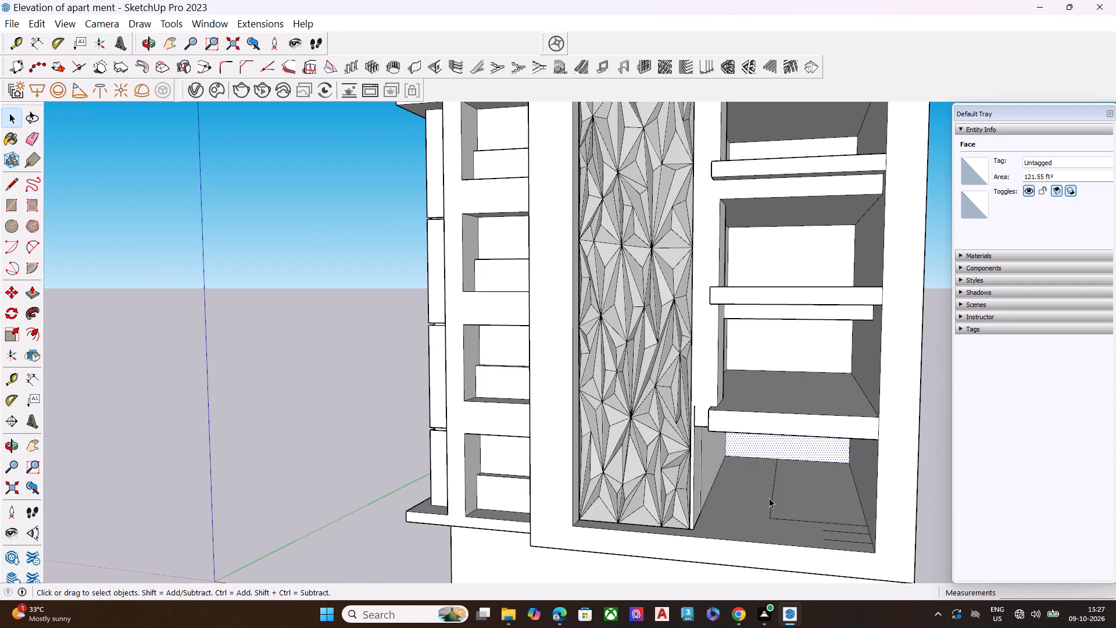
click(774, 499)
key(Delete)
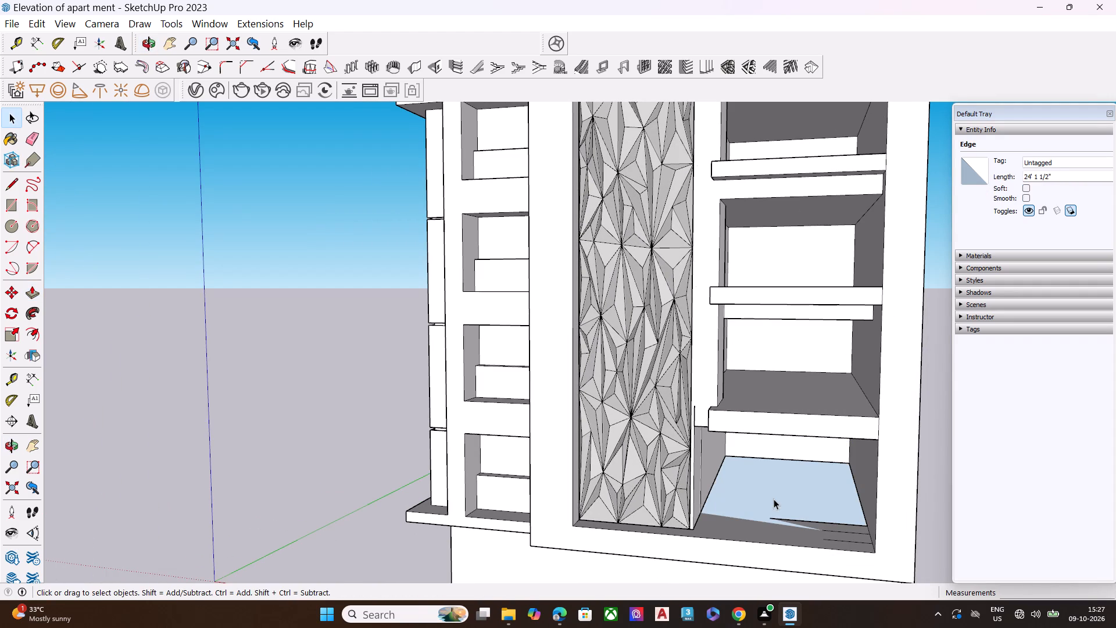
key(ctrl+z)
Undo the inward Push/Pull of the lowest opening's back wall.
scroll(681, 455, down, 4)
middle_drag(692, 500, 566, 456)
scroll(567, 455, up, 3)
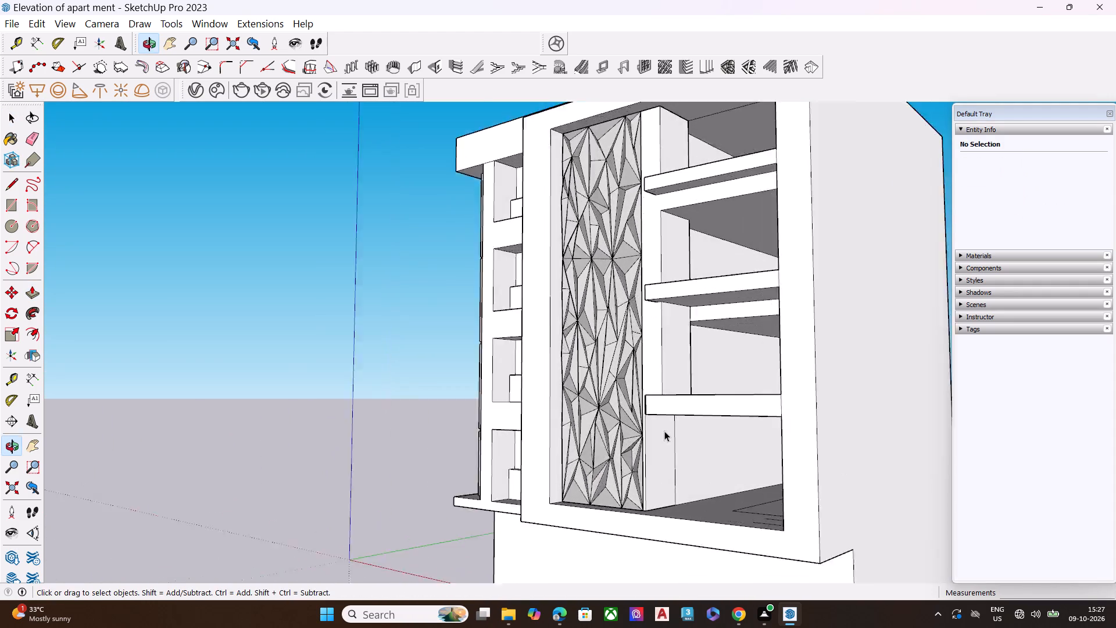
scroll(664, 431, up, 4)
middle_drag(667, 426, 731, 356)
scroll(736, 353, up, 4)
middle_drag(746, 319, 748, 344)
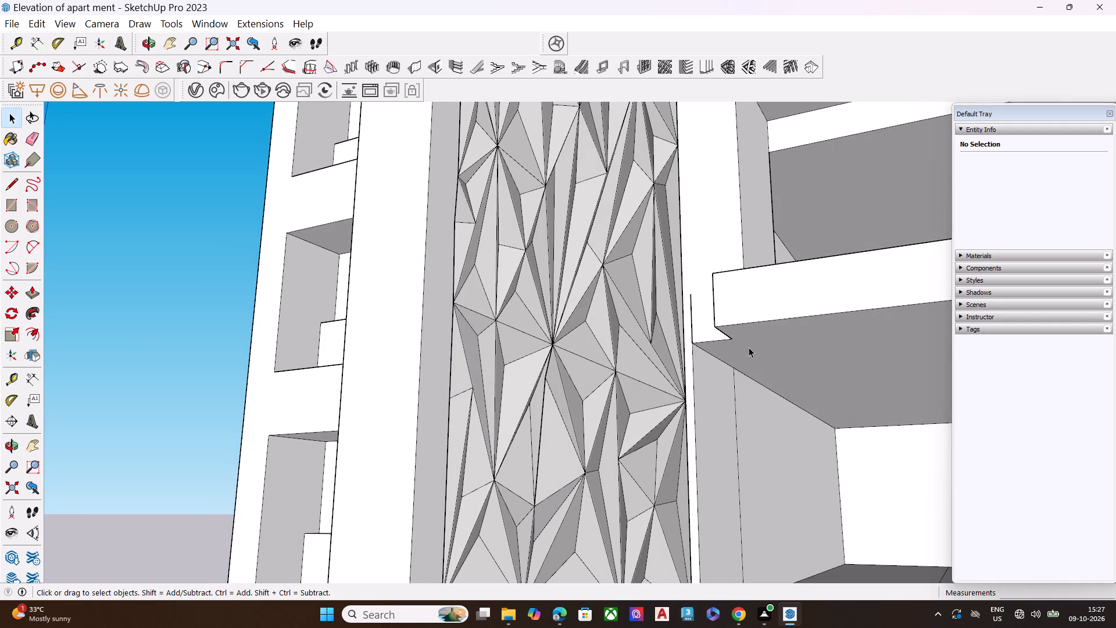
key(ctrl+z)
Extend the lowest balcony band's end line back across the opening's ceiling to the wall, and delete the stray vertical pier edge.
key(l)
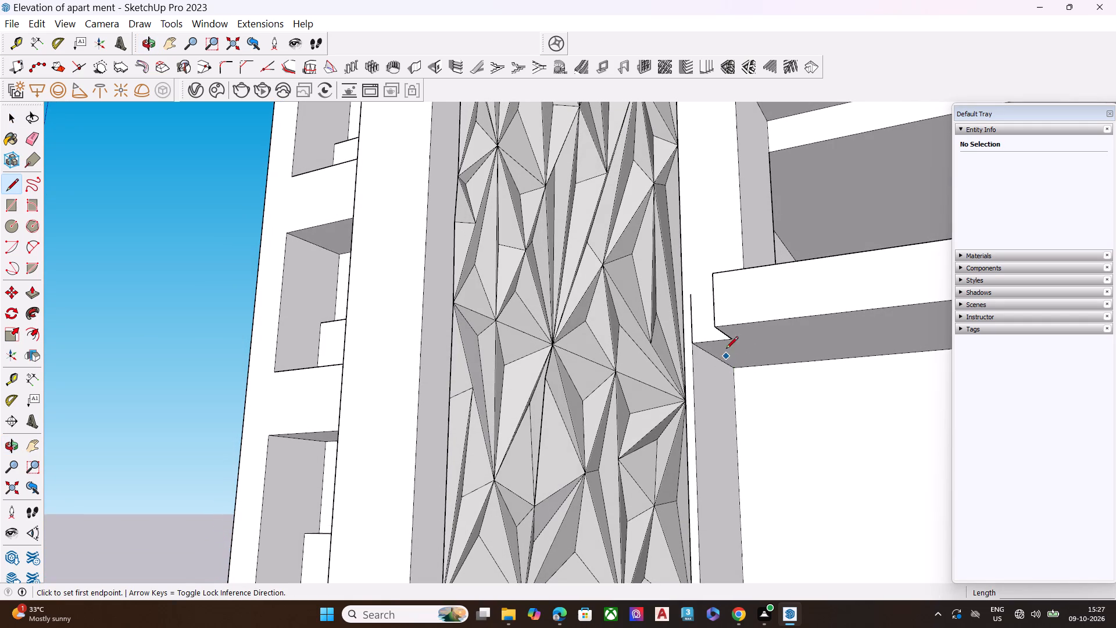
click(732, 342)
click(767, 367)
key(space)
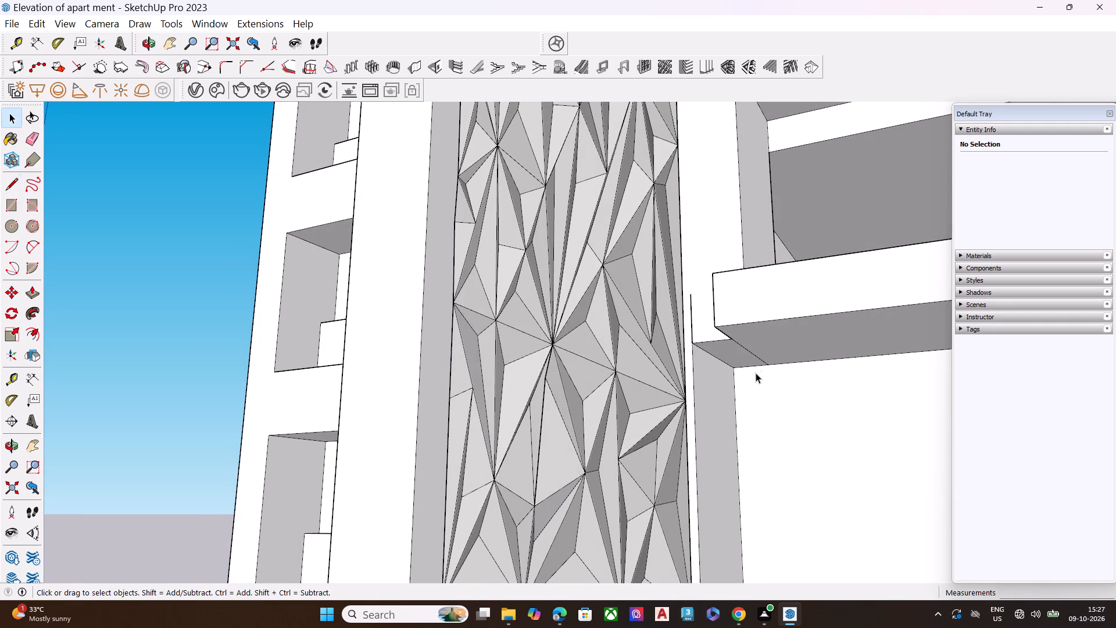
click(692, 326)
key(Delete)
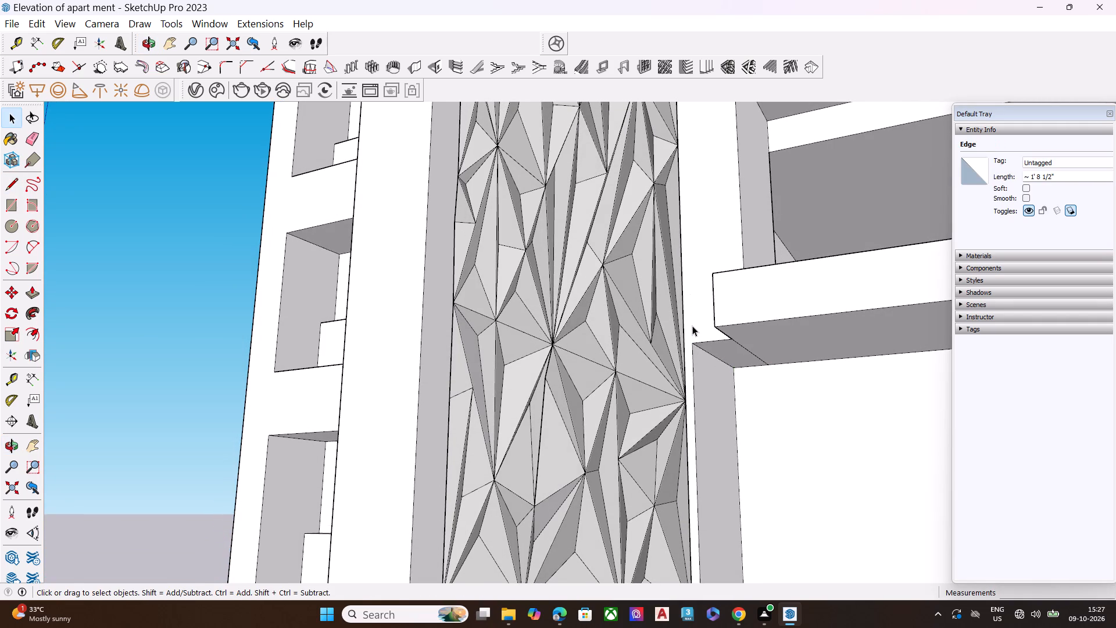
Push/Pull the small ceiling strip beside the pier down to the floor of the lowest opening.
click(727, 351)
key(p)
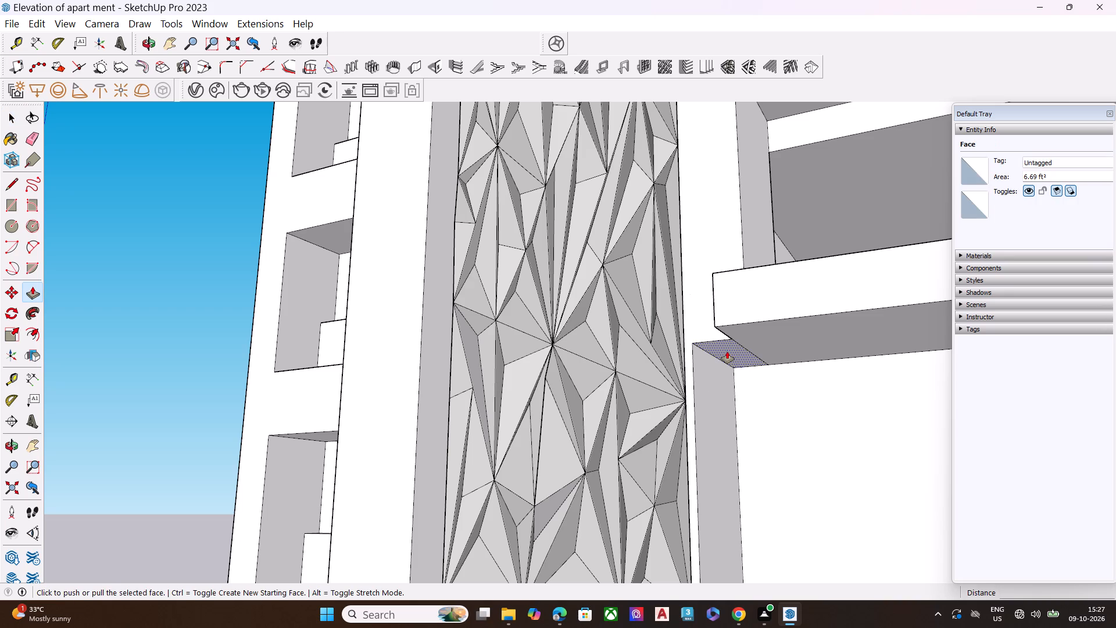
click(727, 351)
scroll(708, 354, down, 11)
middle_drag(724, 395, 728, 473)
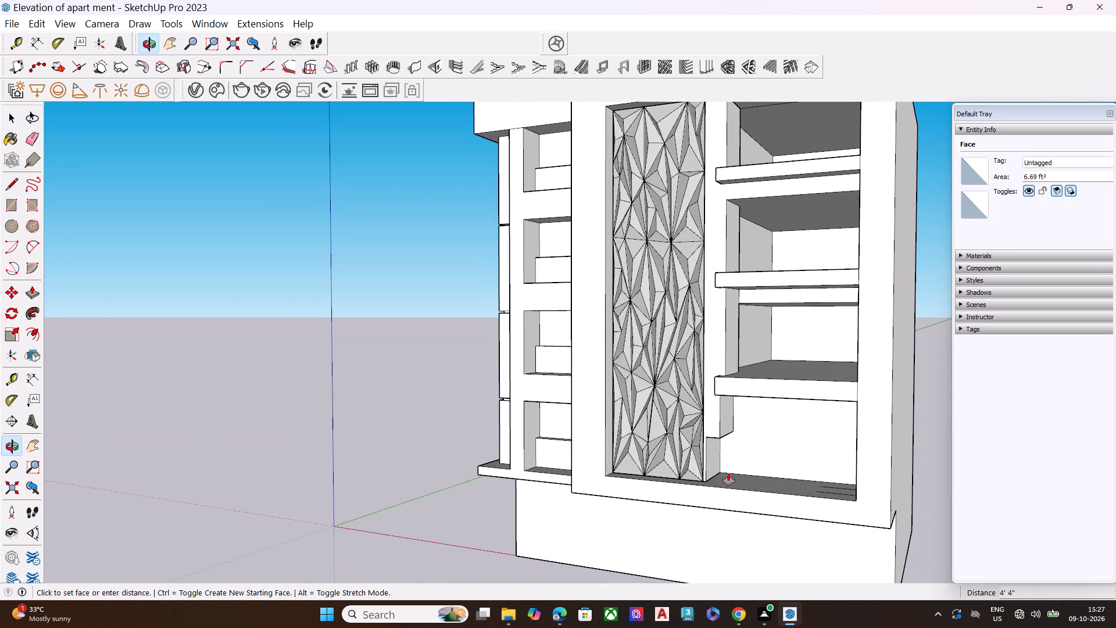
click(727, 483)
key(space)
Push/Pull the lowest opening's back wall inward 24' 1 1/2" to match the depth of the recess above.
middle_drag(717, 457, 831, 468)
scroll(834, 463, up, 4)
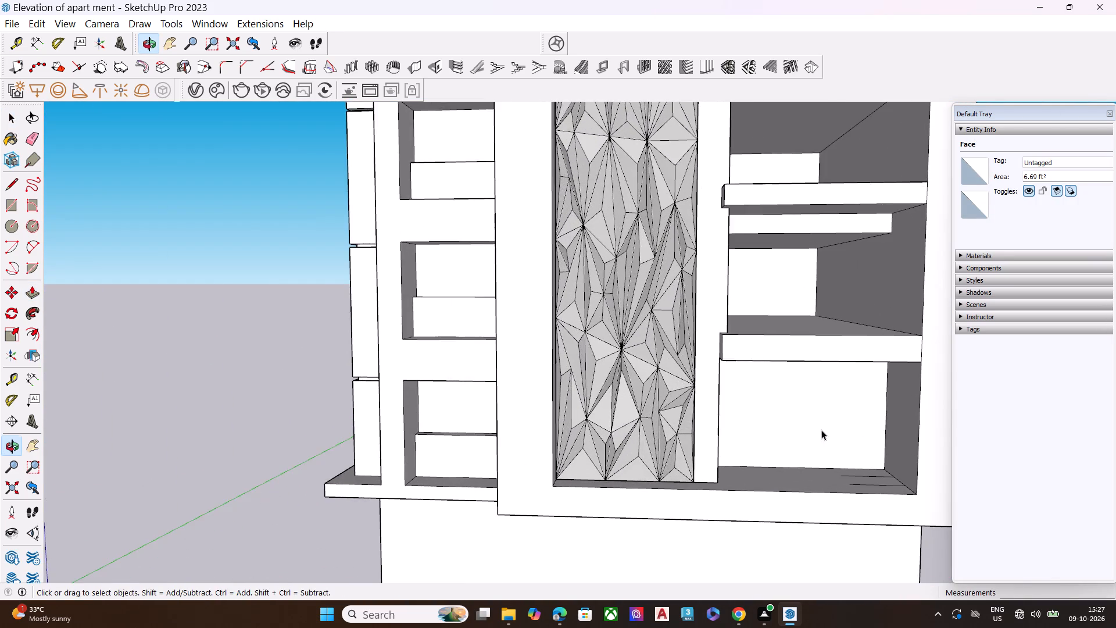
middle_drag(820, 427, 755, 375)
click(763, 391)
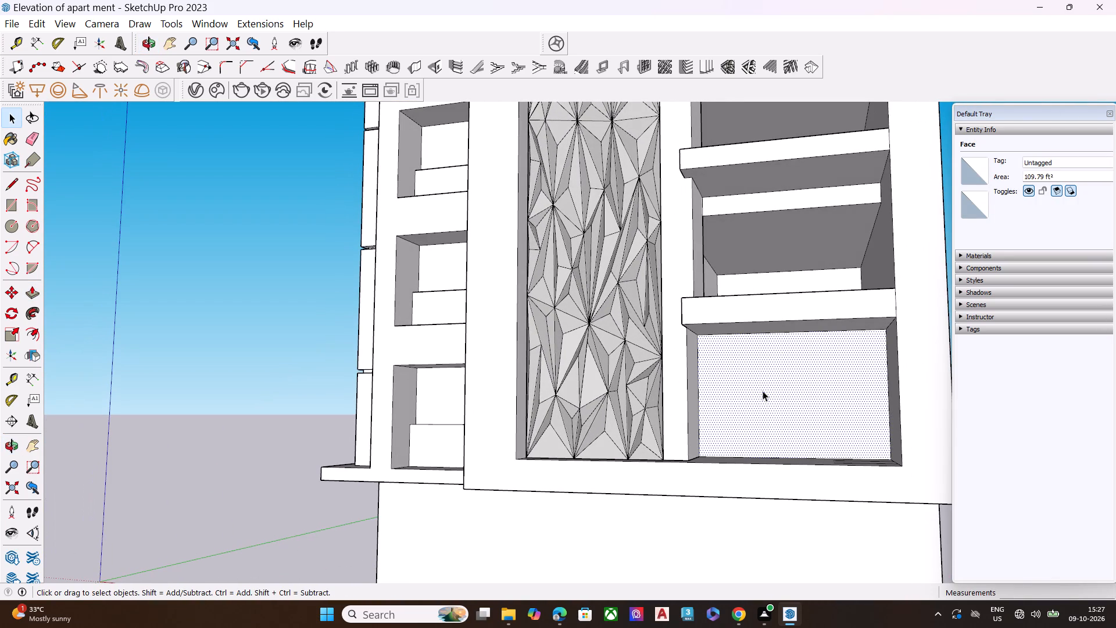
key(p)
drag(756, 392, 775, 383)
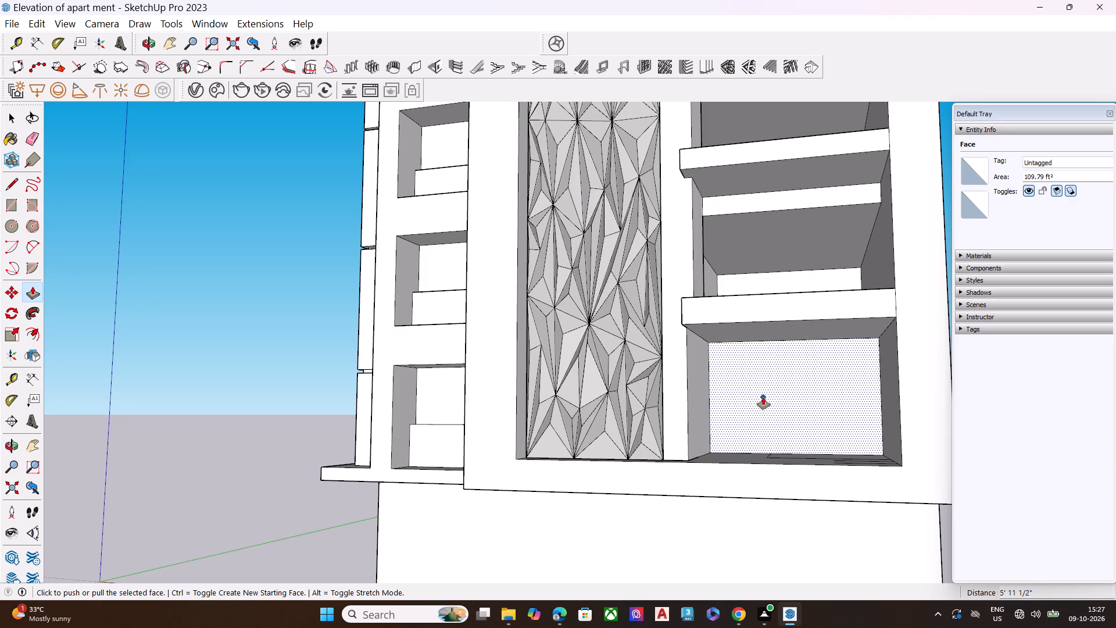
drag(750, 401, 732, 319)
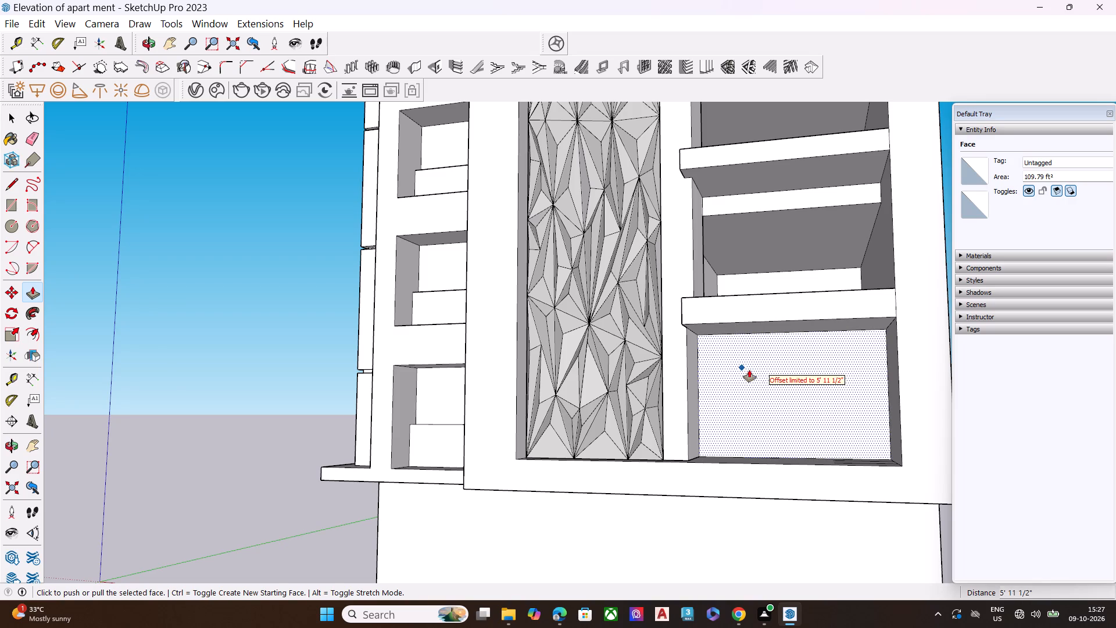
click(759, 373)
middle_drag(753, 294, 746, 403)
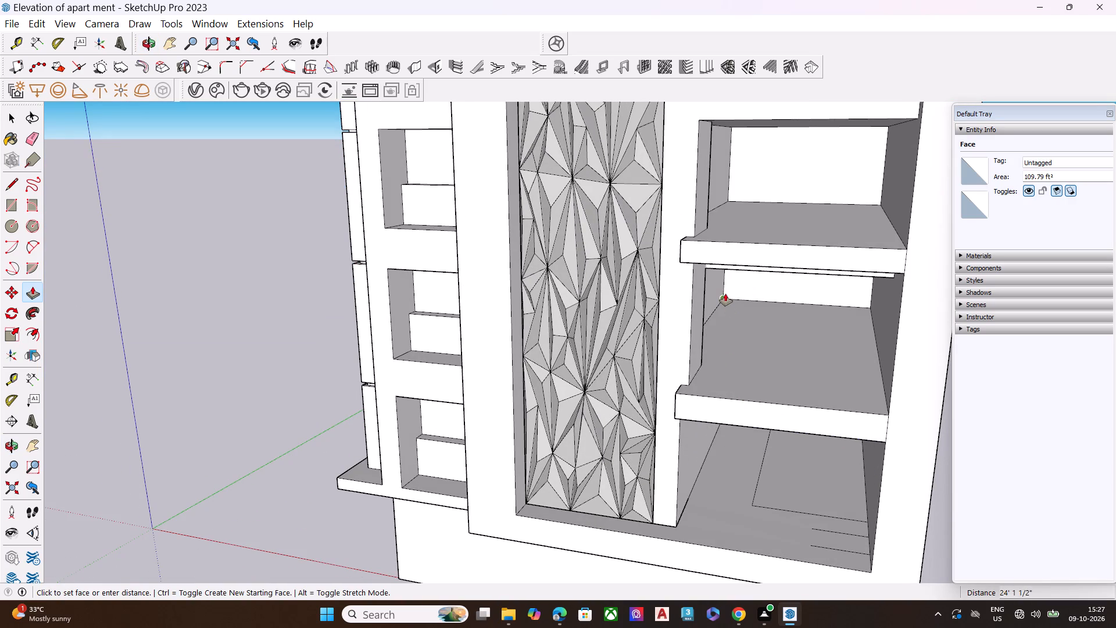
click(725, 294)
key(space)
Examine the separate faces and leftover lines on the floor of the lowest opening.
scroll(707, 344, up, 1)
scroll(709, 354, down, 5)
middle_drag(704, 443, 792, 401)
key(space)
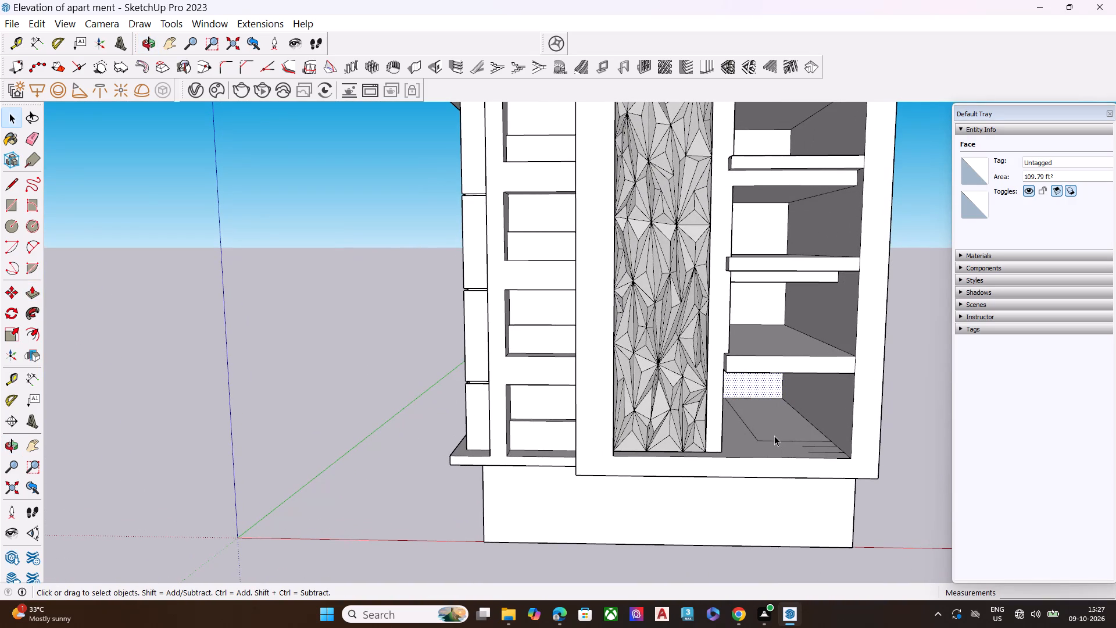
click(772, 433)
middle_drag(772, 433, 719, 468)
click(734, 451)
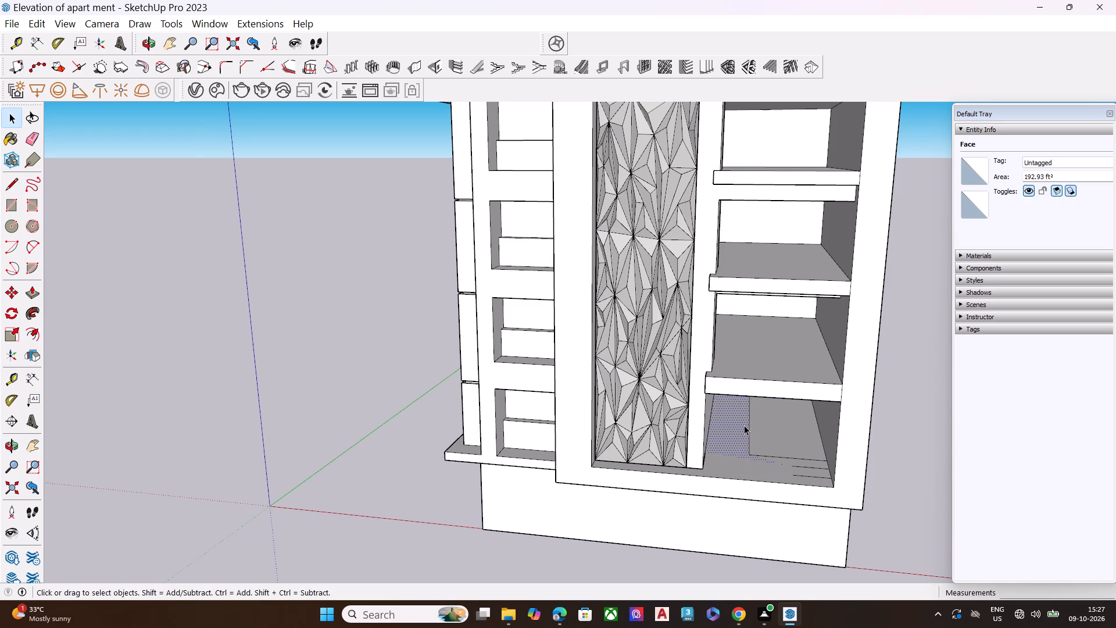
middle_drag(744, 425, 735, 384)
scroll(735, 384, up, 1)
click(736, 467)
click(800, 475)
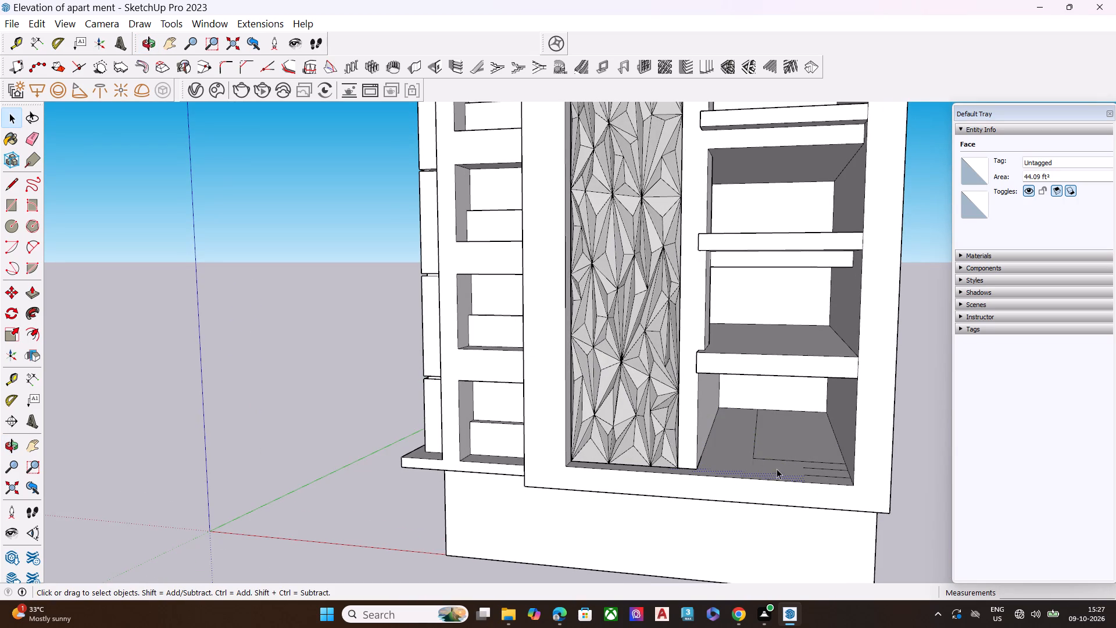
scroll(707, 393, down, 4)
key(space)
click(917, 470)
Review the whole building from several sides, comparing the framed facade, the corner panels and the balcony recesses.
middle_drag(617, 344, 877, 353)
scroll(820, 269, up, 3)
middle_drag(738, 333, 838, 275)
scroll(810, 304, down, 2)
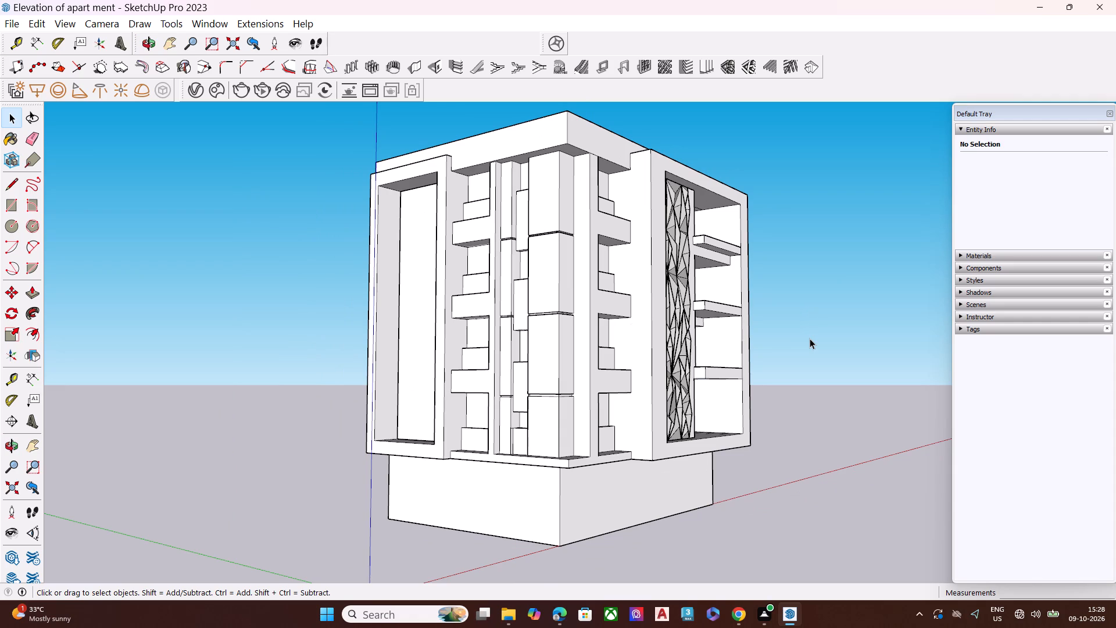
scroll(677, 256, down, 5)
middle_drag(691, 312, 614, 417)
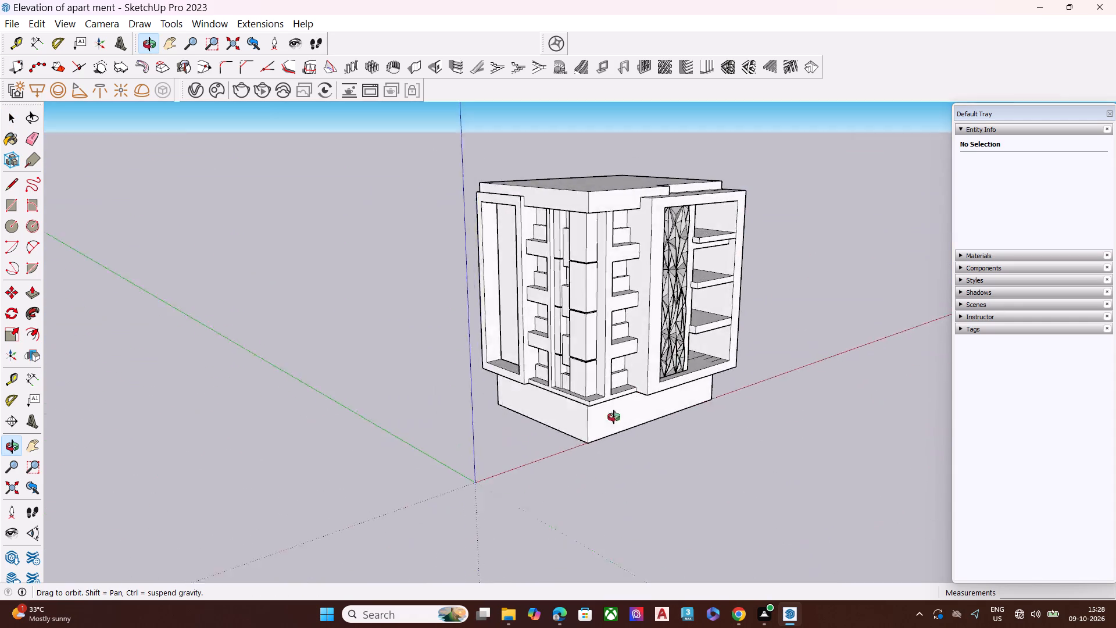
middle_drag(614, 417, 541, 420)
scroll(531, 261, up, 7)
middle_drag(514, 246, 938, 237)
middle_drag(390, 316, 442, 306)
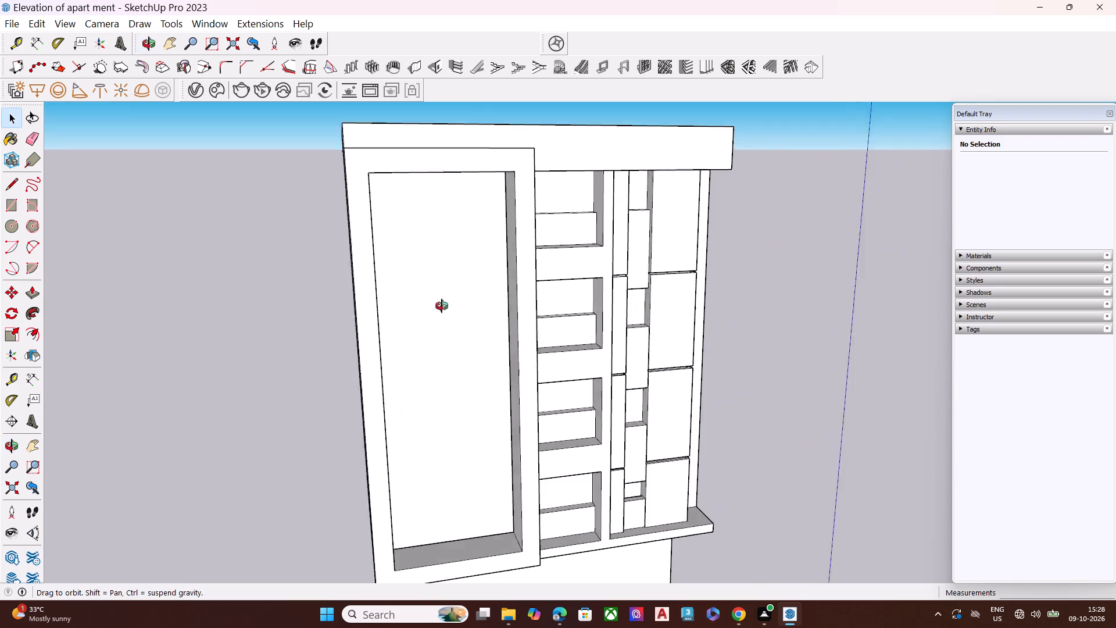
middle_drag(442, 306, 545, 304)
middle_drag(545, 304, 274, 270)
middle_drag(531, 327, 524, 329)
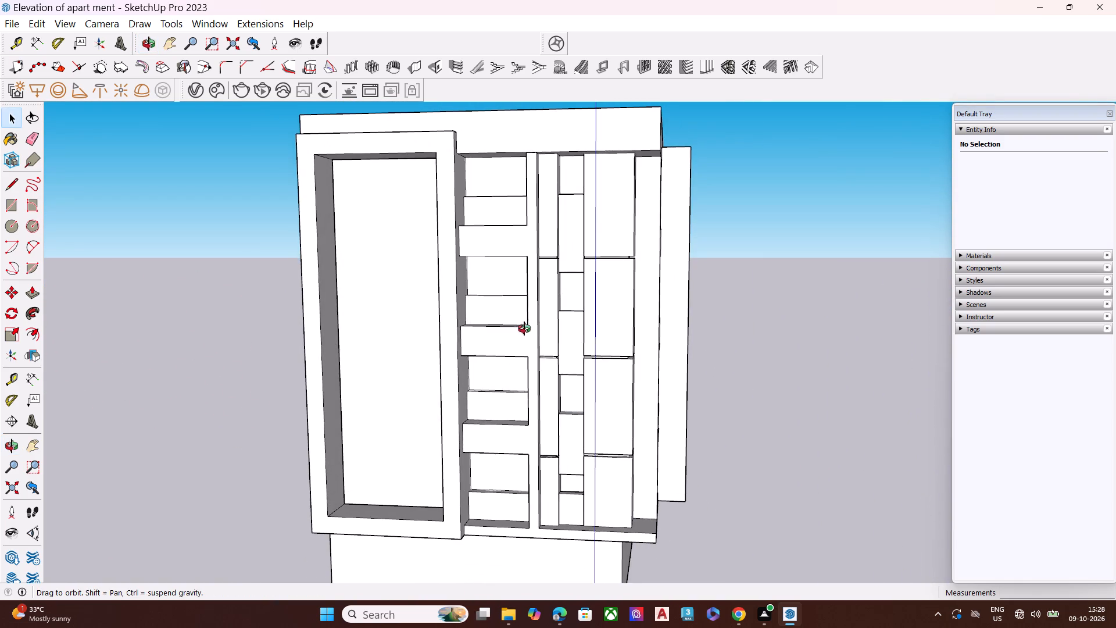
middle_drag(524, 329, 271, 334)
scroll(352, 297, down, 2)
middle_drag(521, 329, 394, 327)
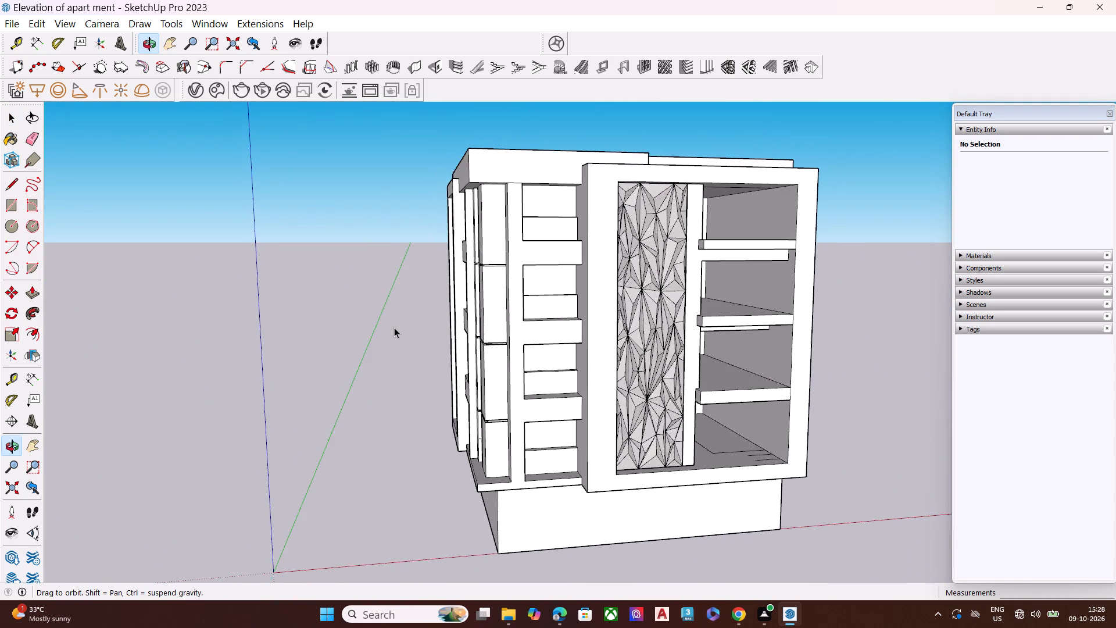
middle_drag(394, 327, 398, 329)
scroll(647, 259, down, 3)
middle_drag(760, 290, 774, 263)
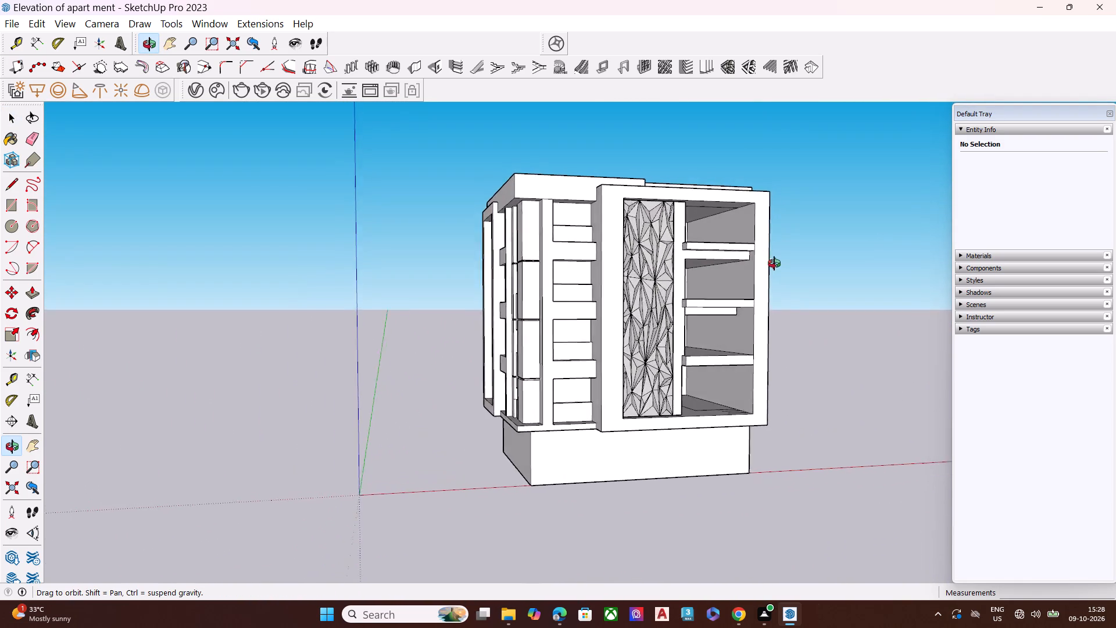
middle_drag(774, 263, 788, 268)
scroll(725, 306, up, 3)
middle_drag(616, 309, 639, 312)
scroll(512, 255, up, 6)
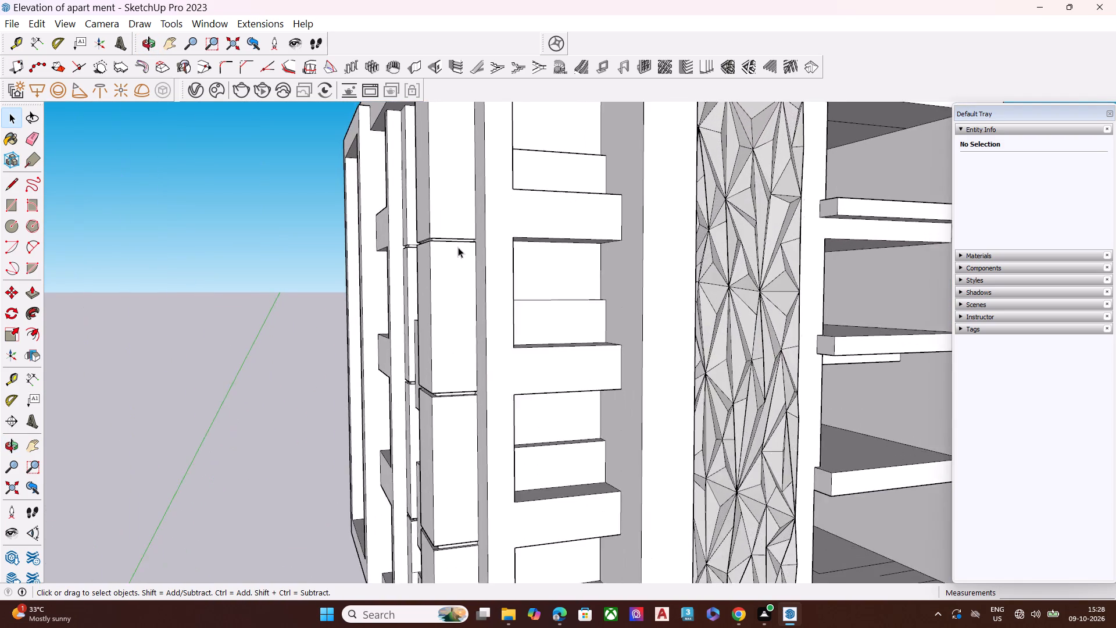
scroll(458, 247, down, 4)
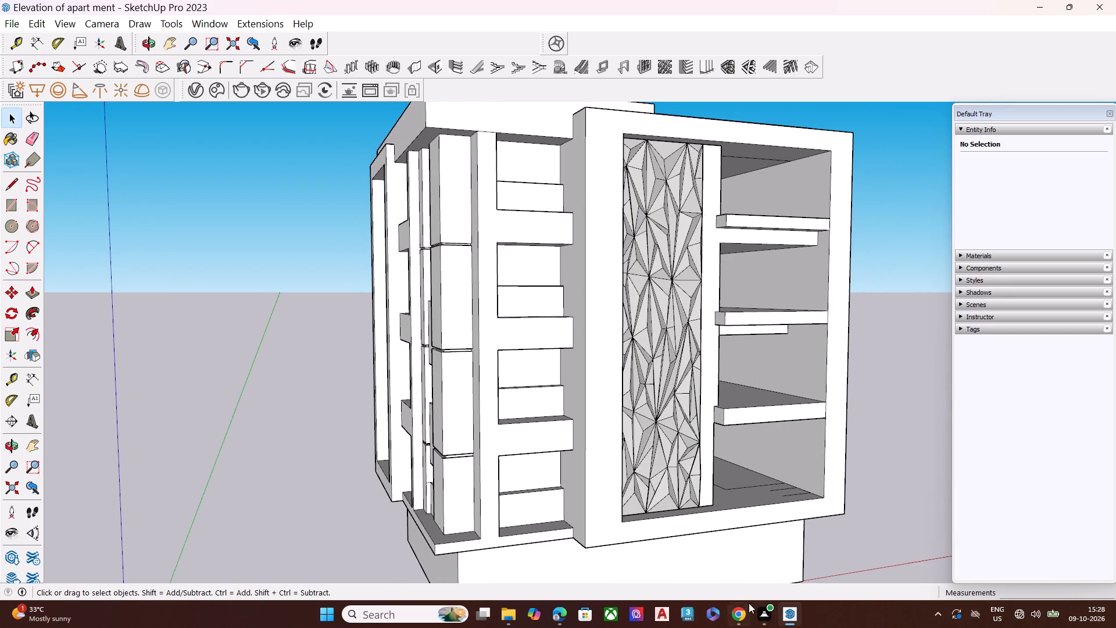
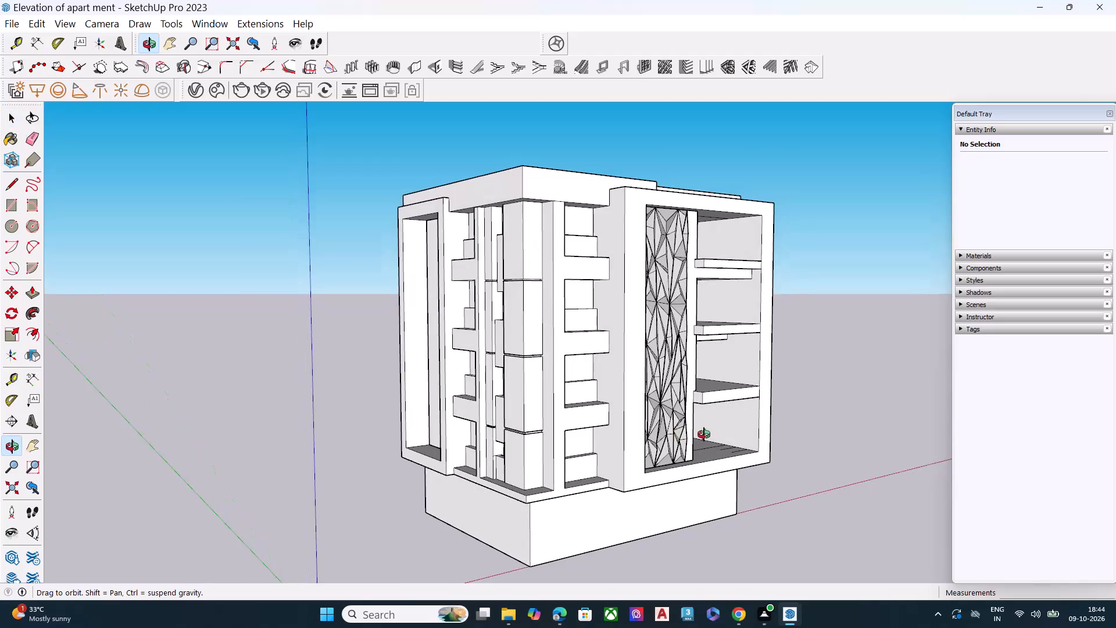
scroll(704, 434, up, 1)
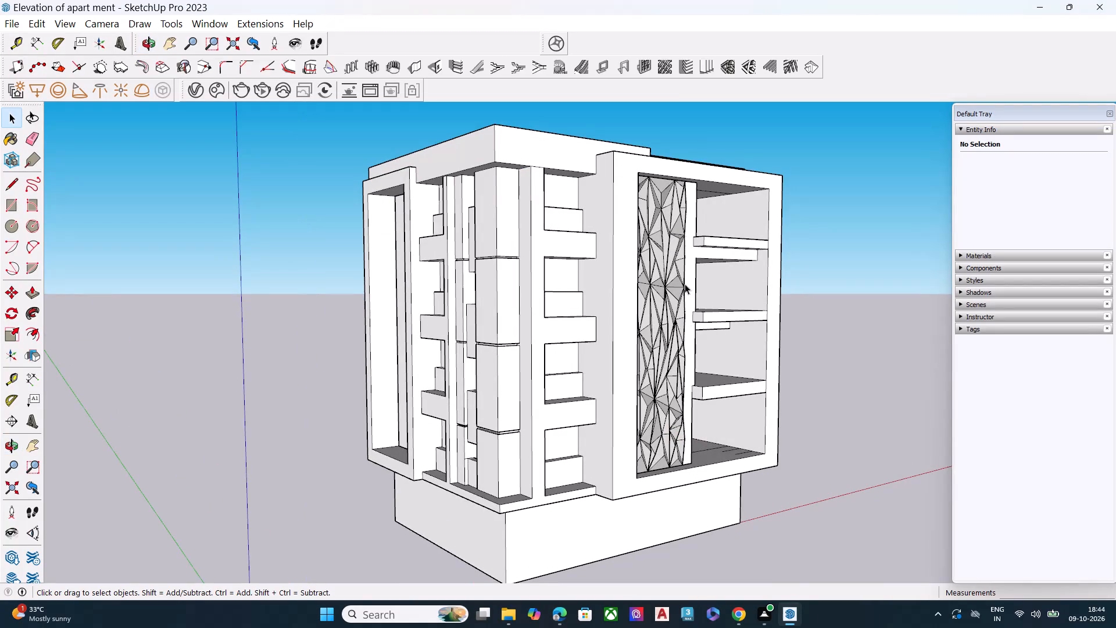
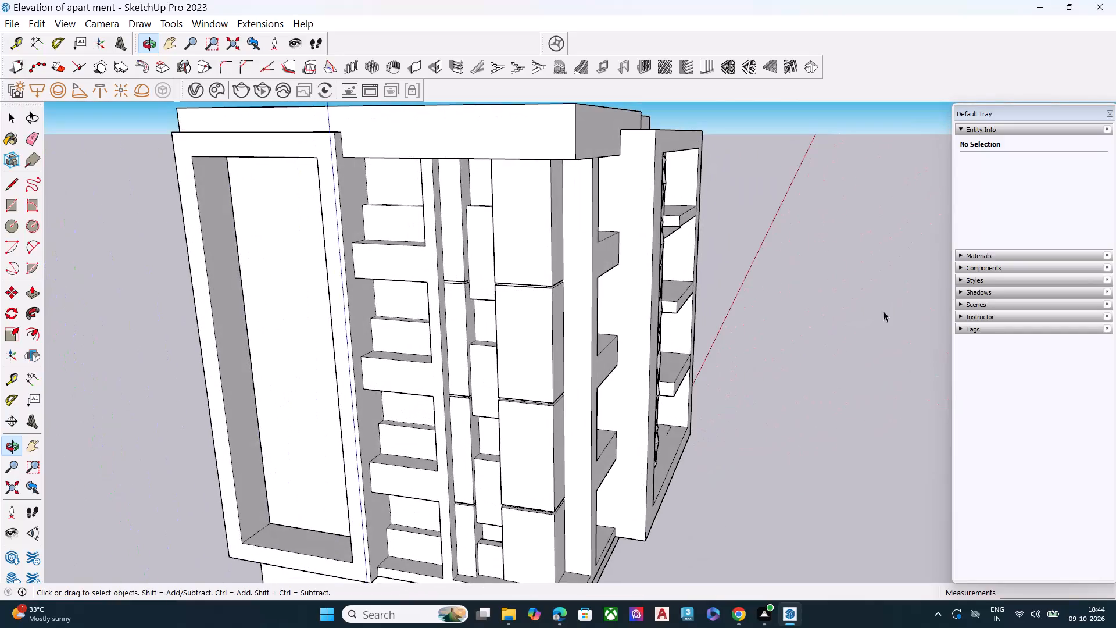
Draw a rectangle about 2' by 4' 1 3/4" across the depth of the tall recess's inner side wall, in its upper part.
scroll(565, 307, down, 4)
middle_drag(400, 315, 533, 295)
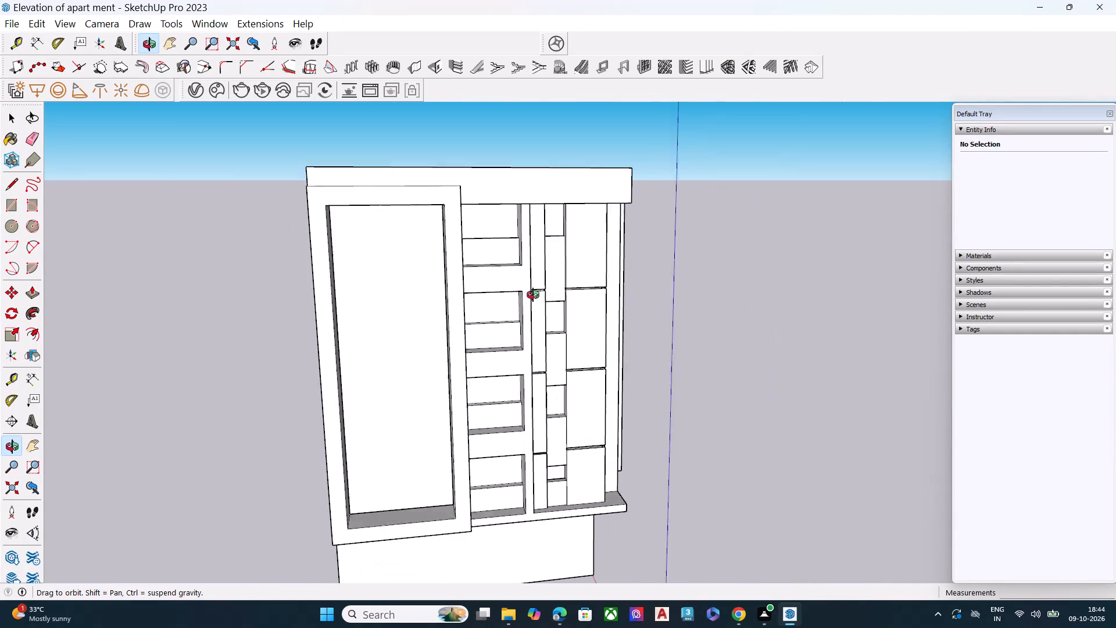
middle_drag(533, 295, 507, 295)
scroll(304, 291, up, 5)
middle_drag(356, 283, 322, 285)
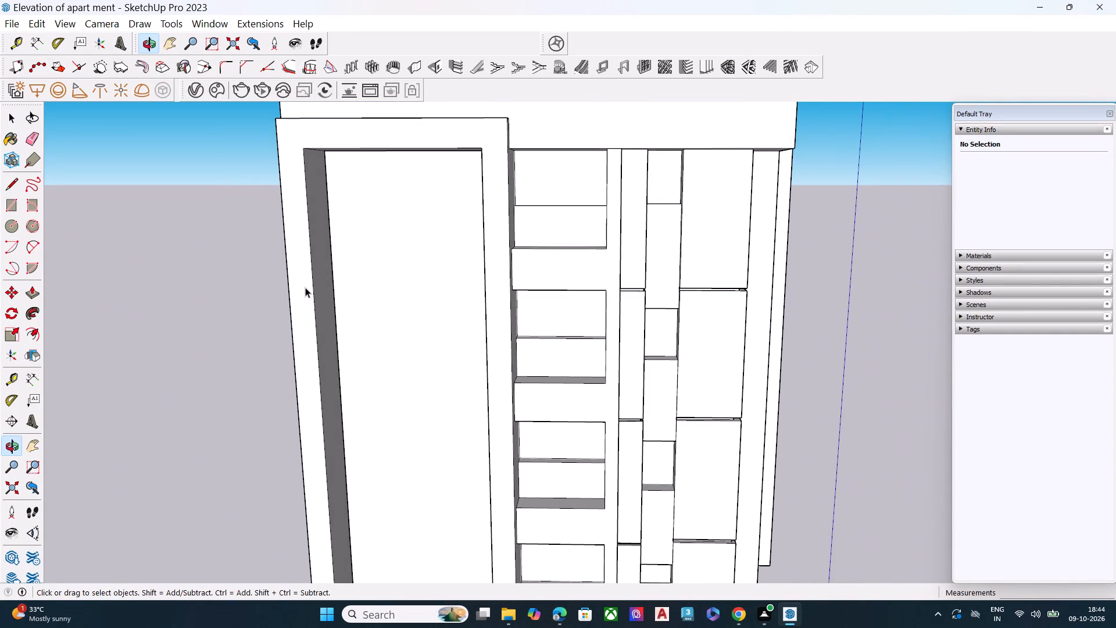
key(r)
middle_drag(380, 284, 294, 275)
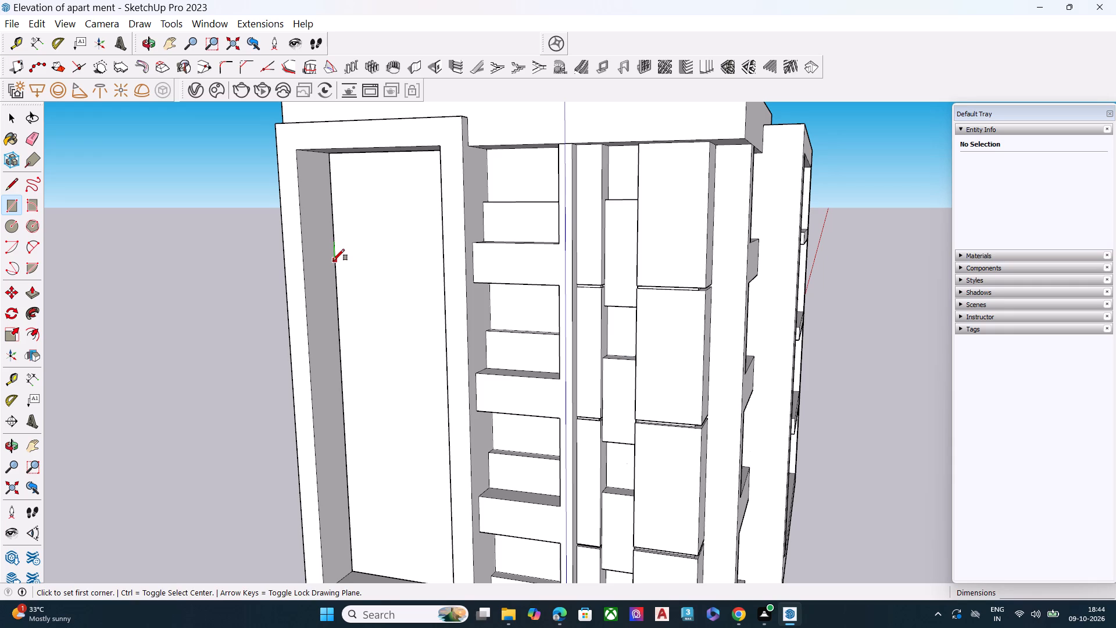
click(333, 261)
click(307, 270)
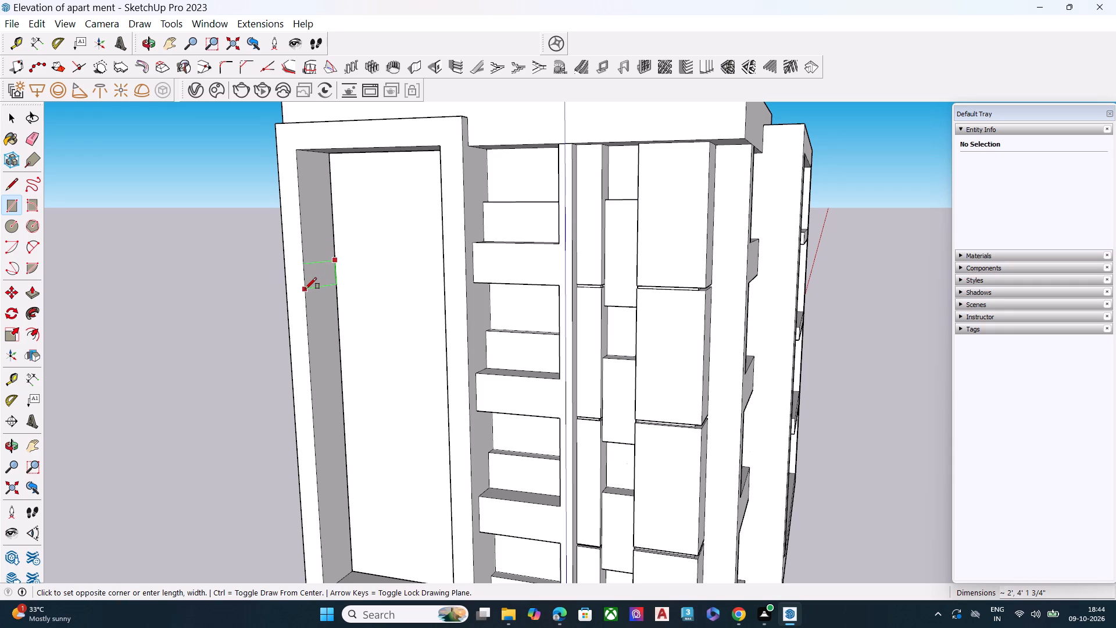
click(305, 289)
key(space)
Push/Pull the rectangle about 12' 5" across the tall recess to the opposite frame side, forming the top floor band.
middle_drag(334, 292, 198, 283)
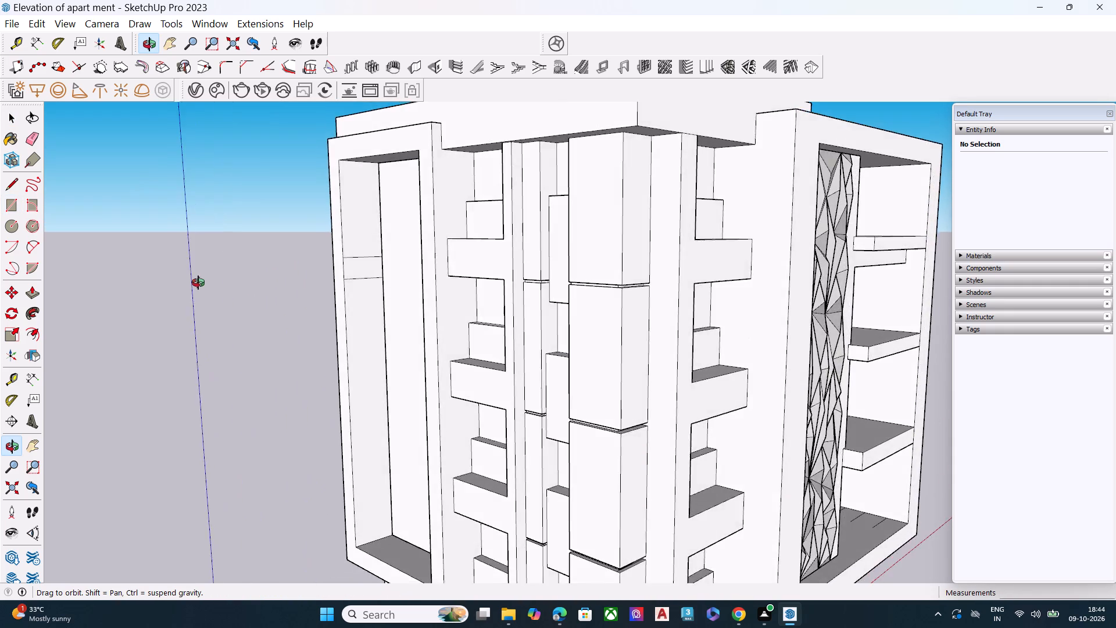
middle_drag(198, 283, 324, 292)
key(space)
click(329, 276)
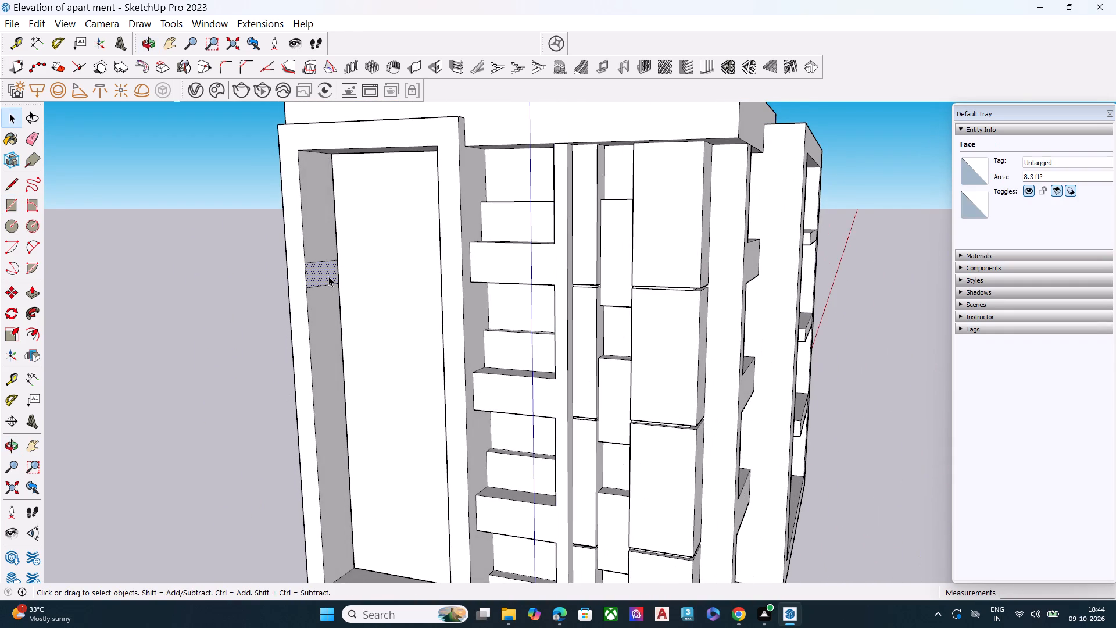
key(p)
click(328, 275)
middle_drag(434, 286, 507, 289)
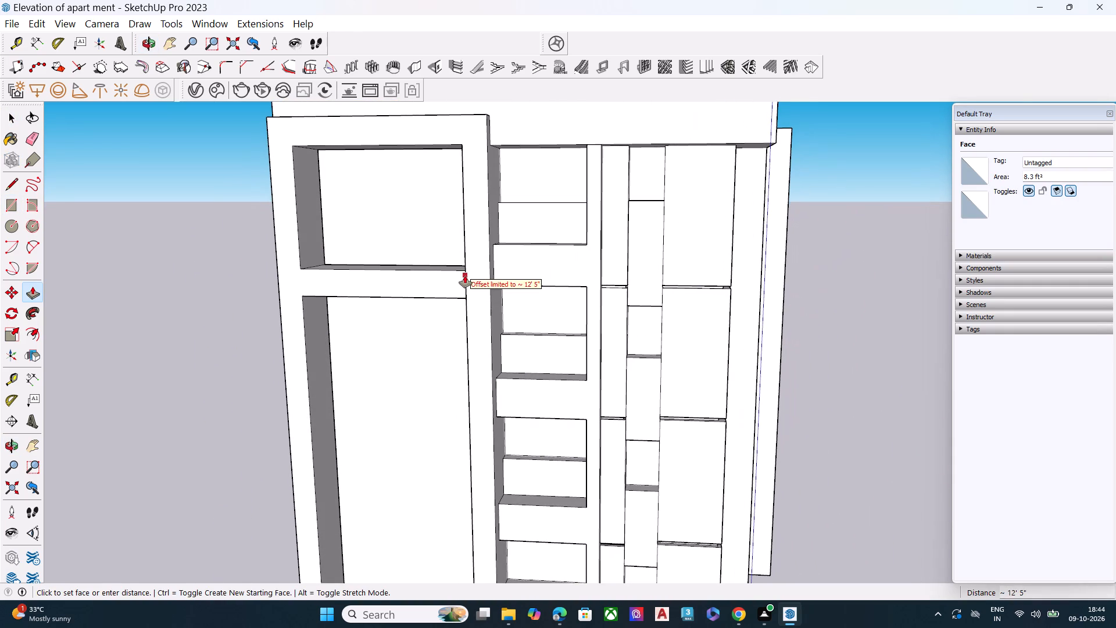
click(465, 276)
key(space)
Draw a second rectangle about 1' 11 1/2" by 4' 1 3/4" on the recess's inner side wall, below the top floor band.
middle_drag(412, 290, 457, 248)
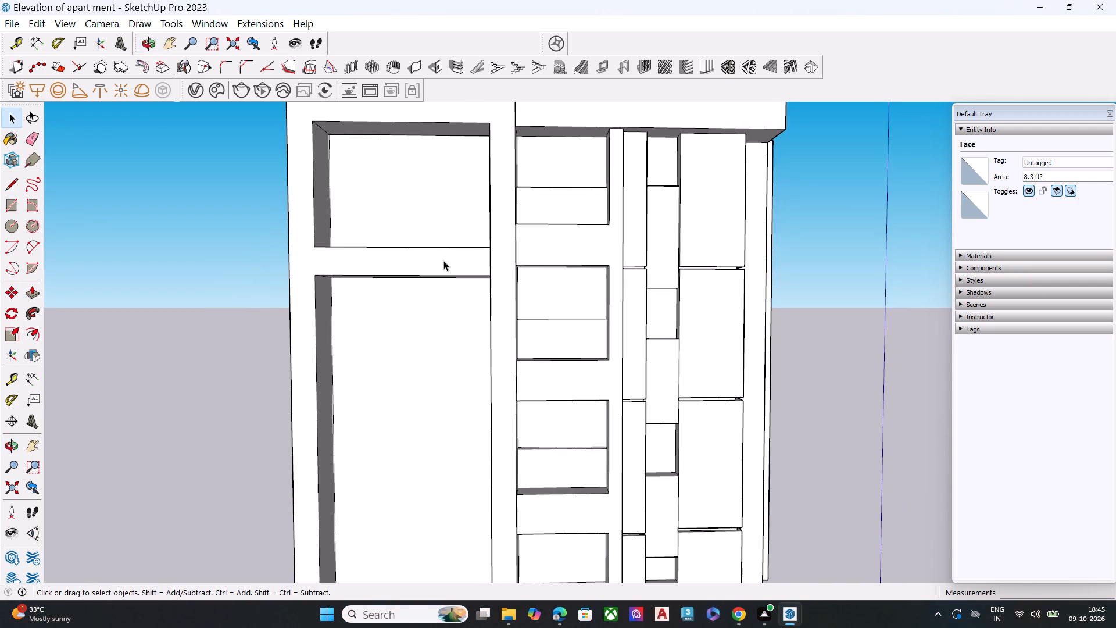
scroll(421, 240, down, 6)
middle_drag(422, 259, 421, 287)
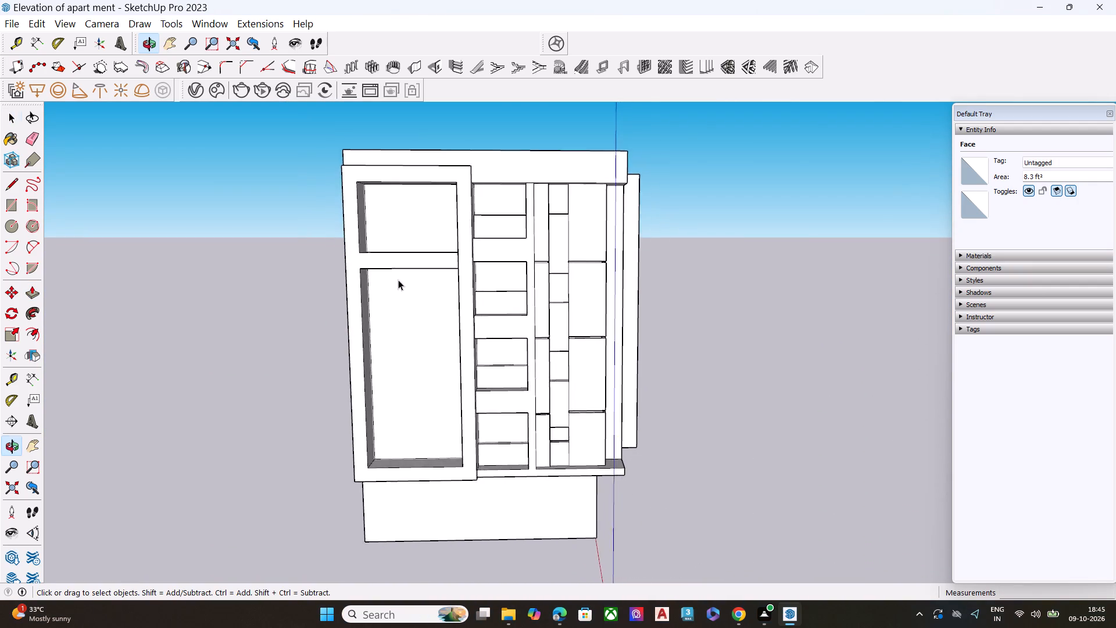
scroll(395, 274, up, 6)
middle_drag(432, 249, 389, 214)
scroll(385, 232, down, 3)
scroll(396, 237, up, 1)
scroll(402, 238, down, 2)
scroll(344, 317, up, 2)
key(r)
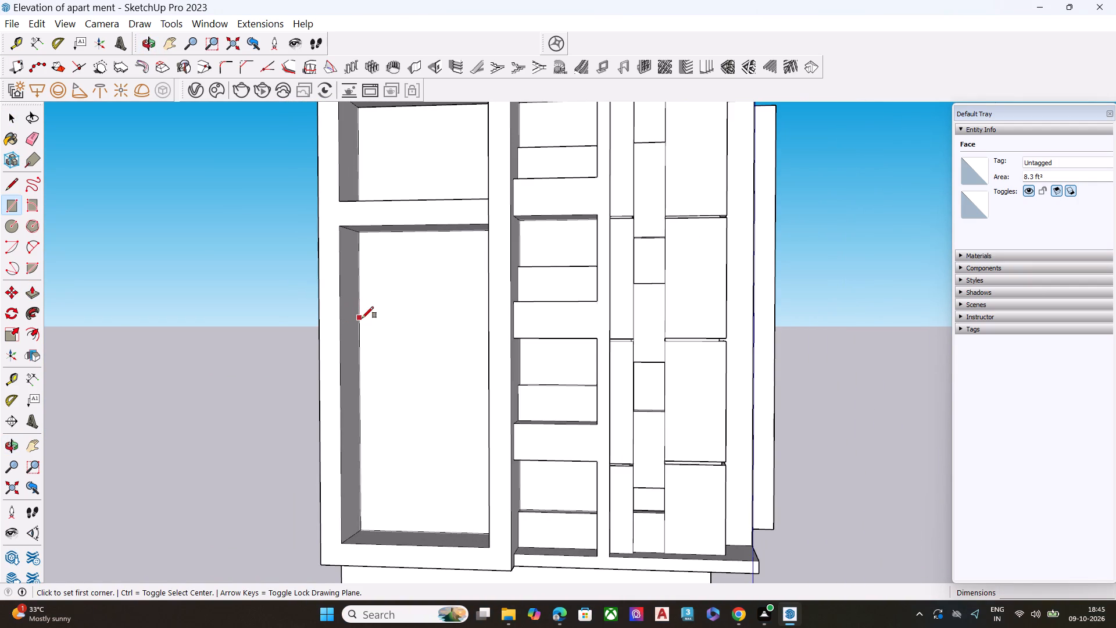
click(362, 318)
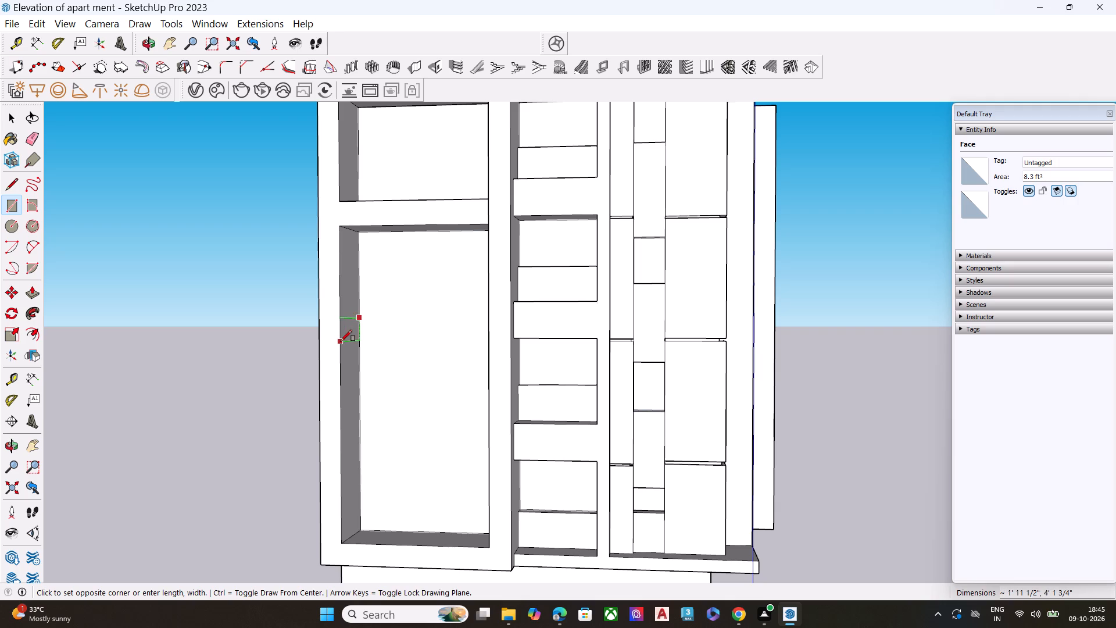
click(341, 341)
Draw a third rectangle across the depth of the recess's inner side wall, between the second rectangle and the recess floor.
middle_drag(374, 346, 329, 355)
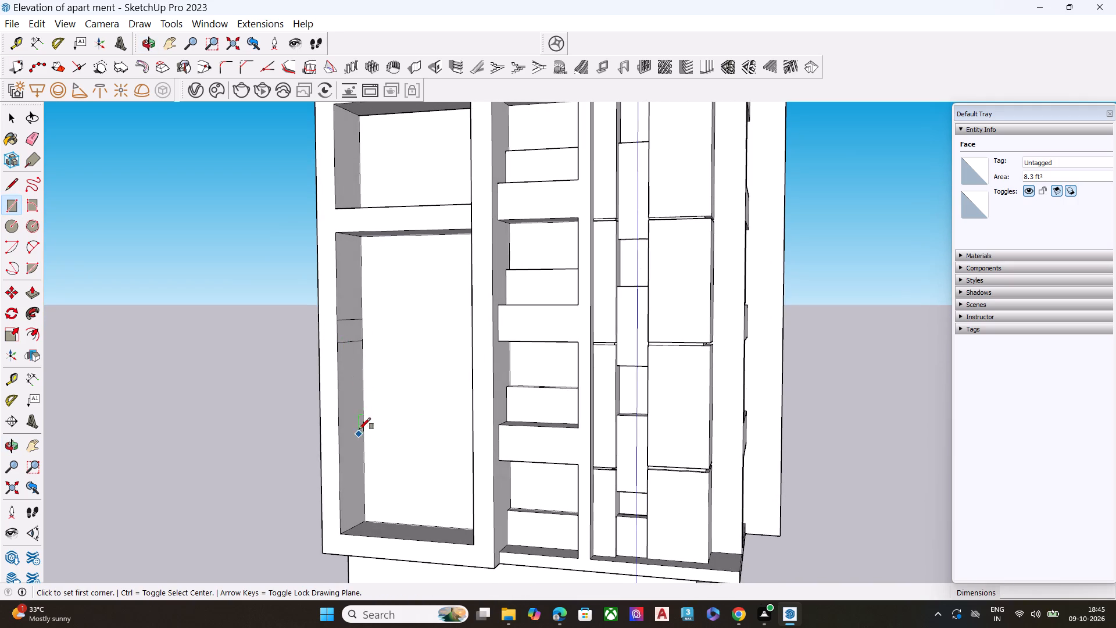
click(364, 425)
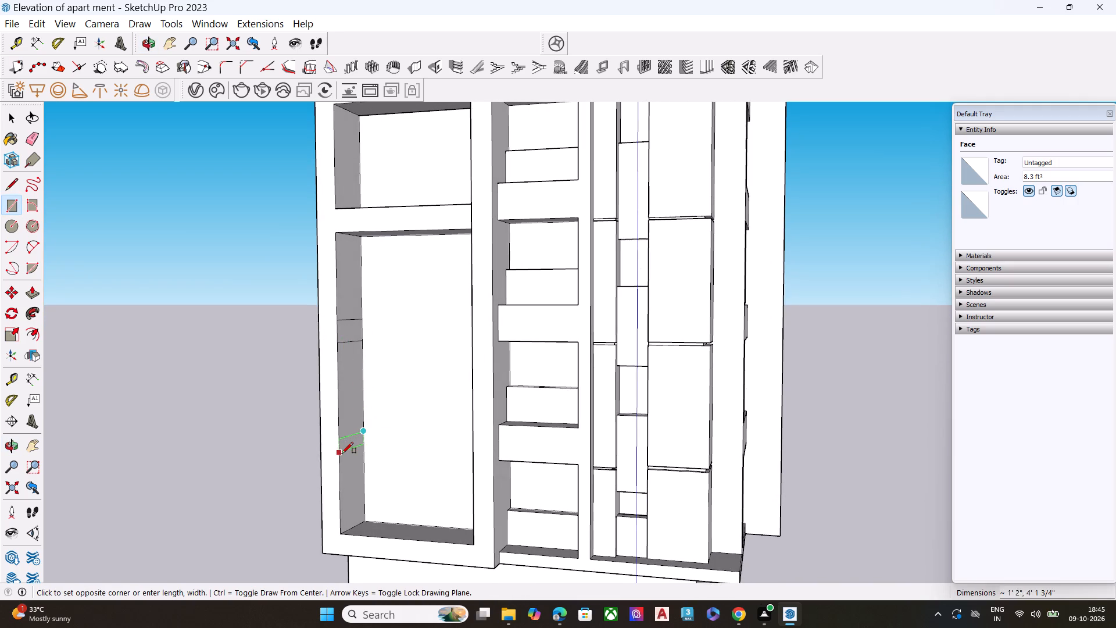
click(342, 456)
key(space)
Push/Pull the second rectangle across the tall recess to the opposite frame side, forming the middle floor band.
scroll(359, 359, up, 1)
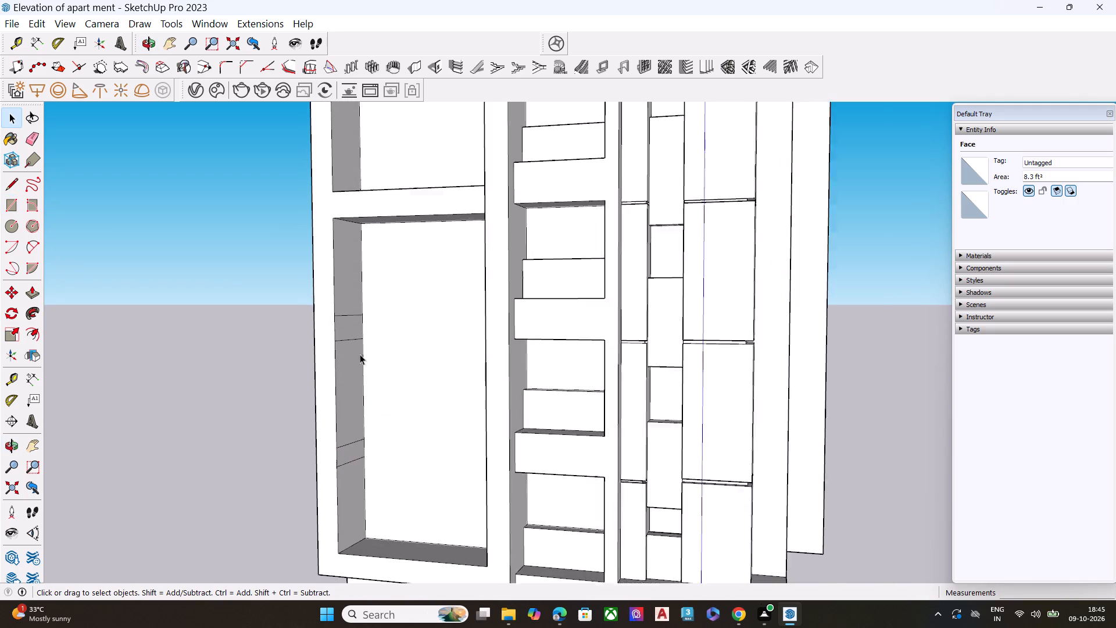
scroll(360, 354, up, 1)
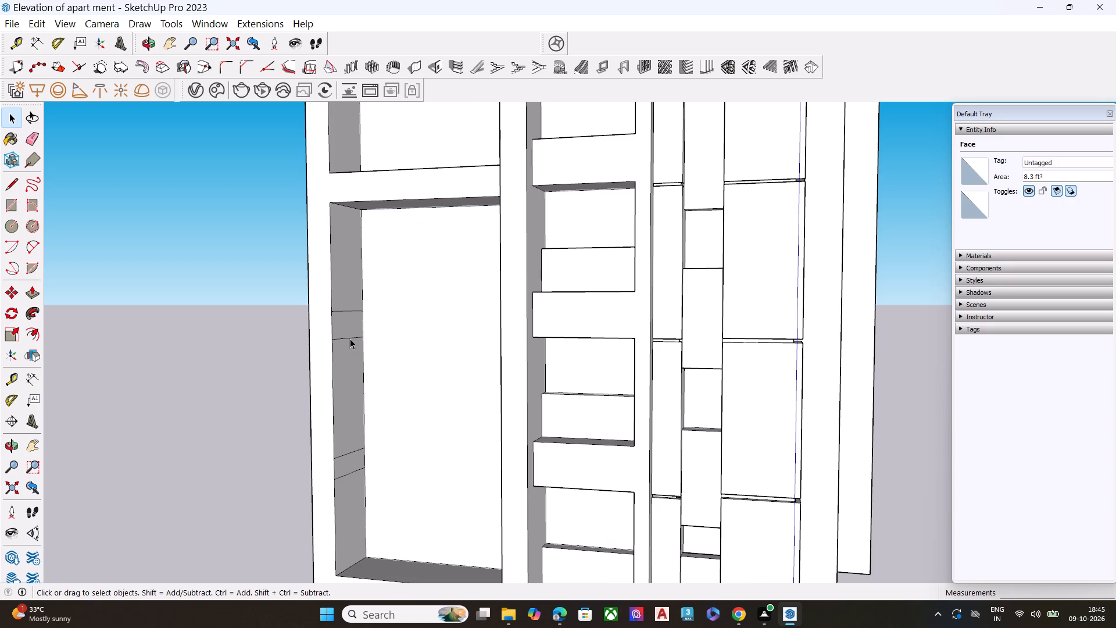
key(p)
click(349, 323)
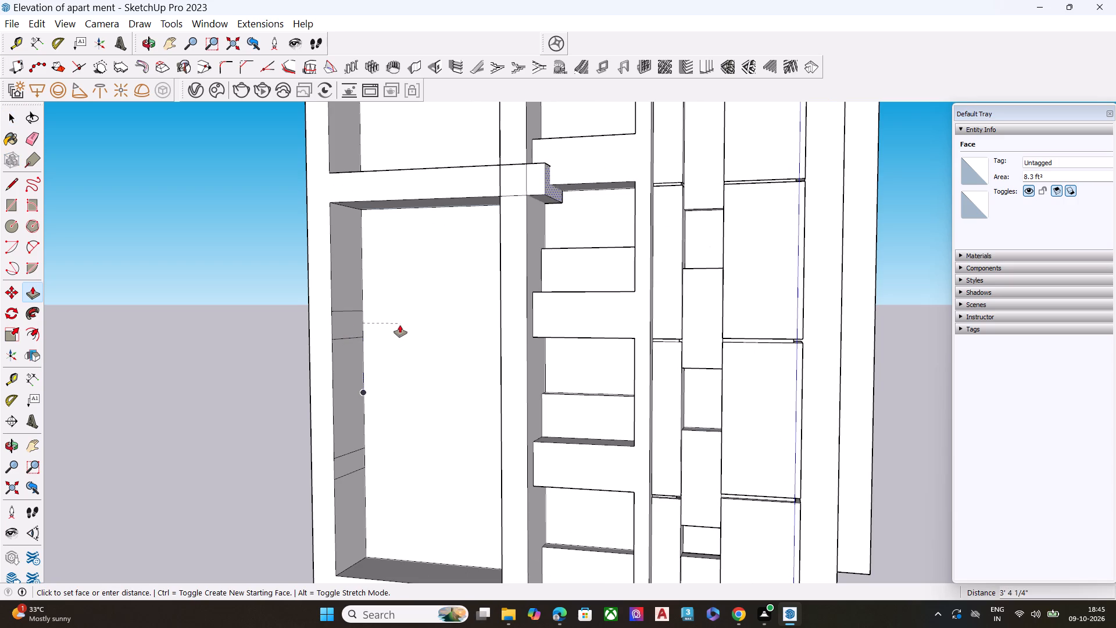
key(Escape)
key(space)
click(353, 323)
key(p)
click(355, 324)
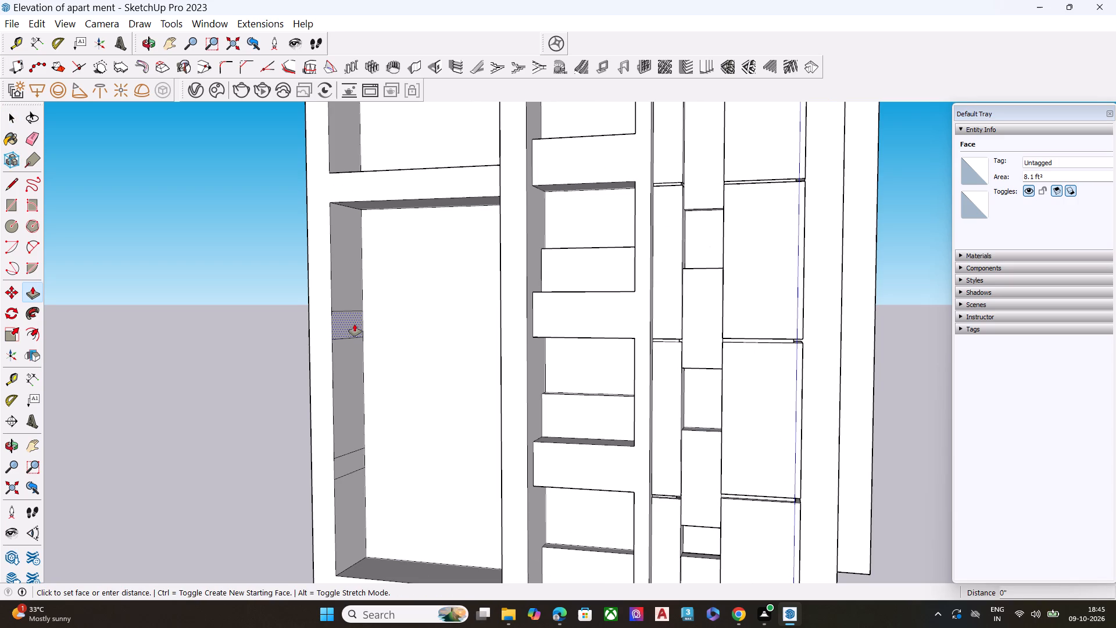
click(515, 320)
key(space)
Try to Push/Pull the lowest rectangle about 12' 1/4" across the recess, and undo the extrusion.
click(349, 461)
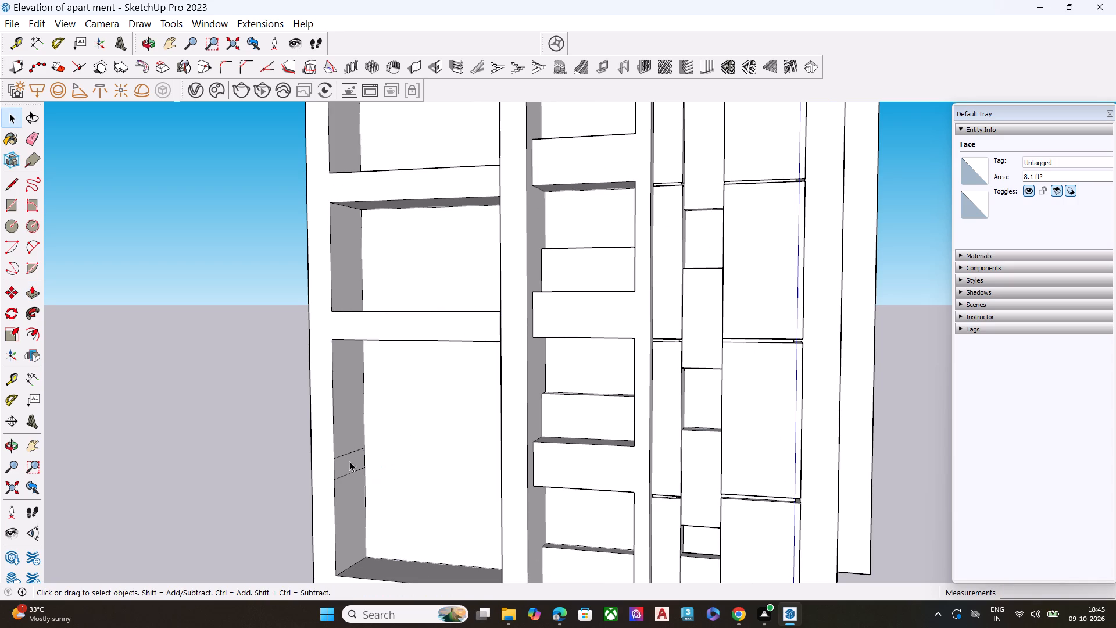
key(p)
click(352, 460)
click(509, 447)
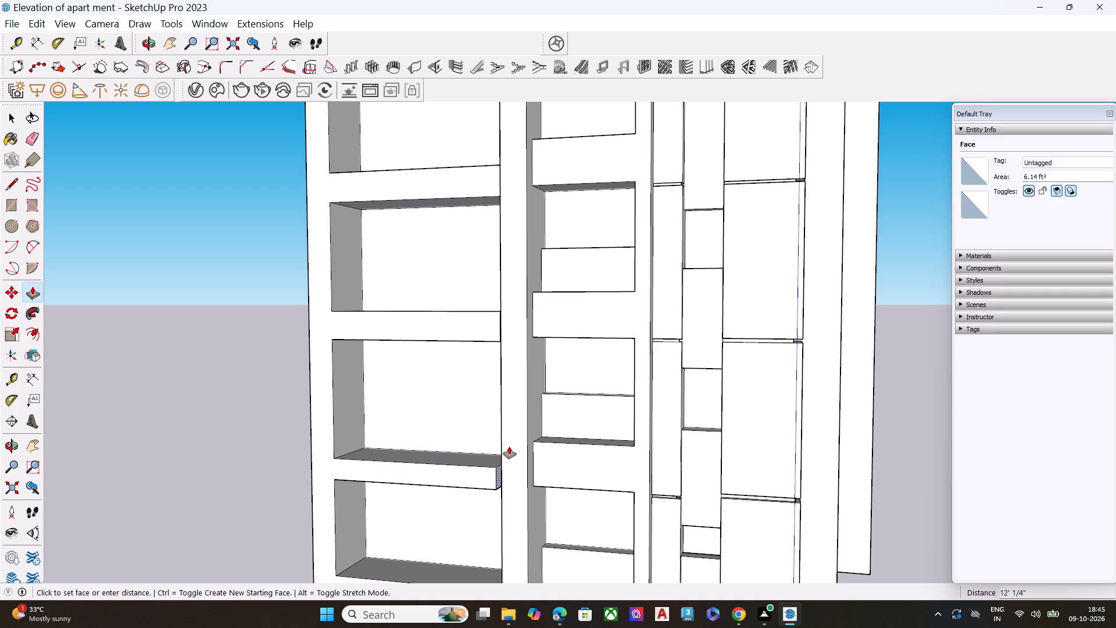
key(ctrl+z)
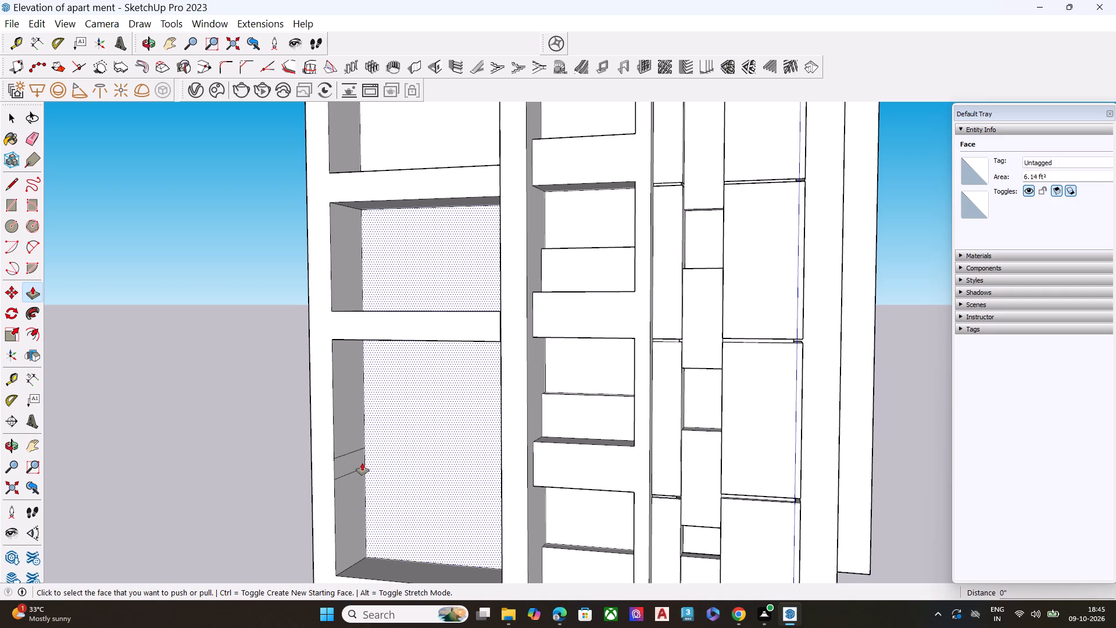
Push/Pull the lowest rectangle fully across the recess to the opposite frame side, forming the lowest floor band.
click(343, 460)
click(510, 449)
key(space)
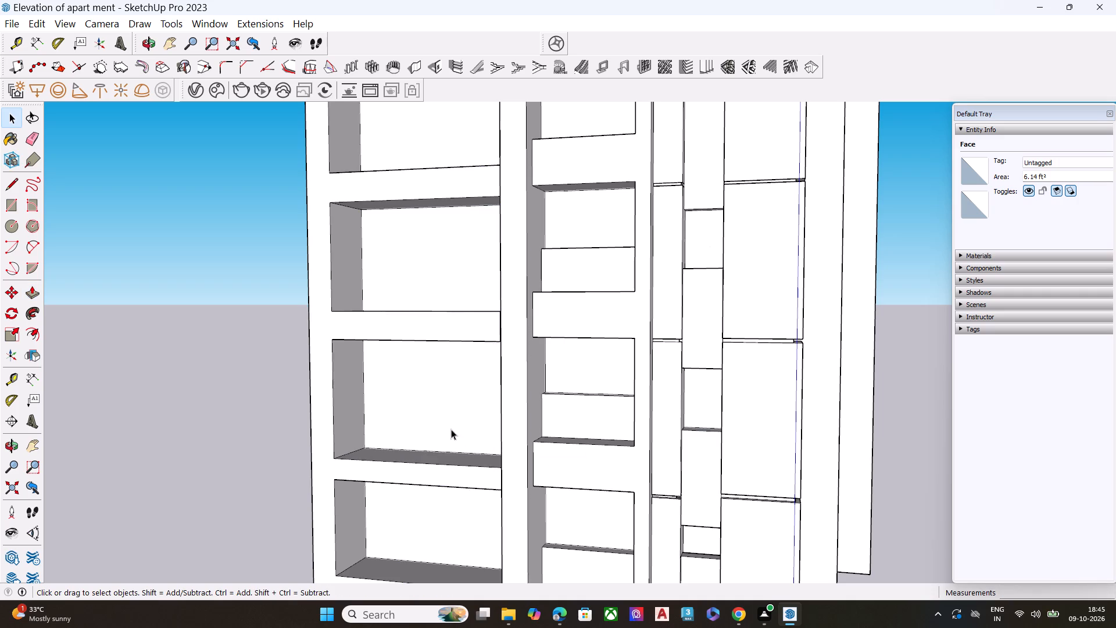
Examine the divided recess and both facades of the building from several angles.
scroll(508, 374, down, 7)
scroll(590, 416, up, 1)
middle_drag(590, 416, 530, 440)
scroll(531, 415, down, 1)
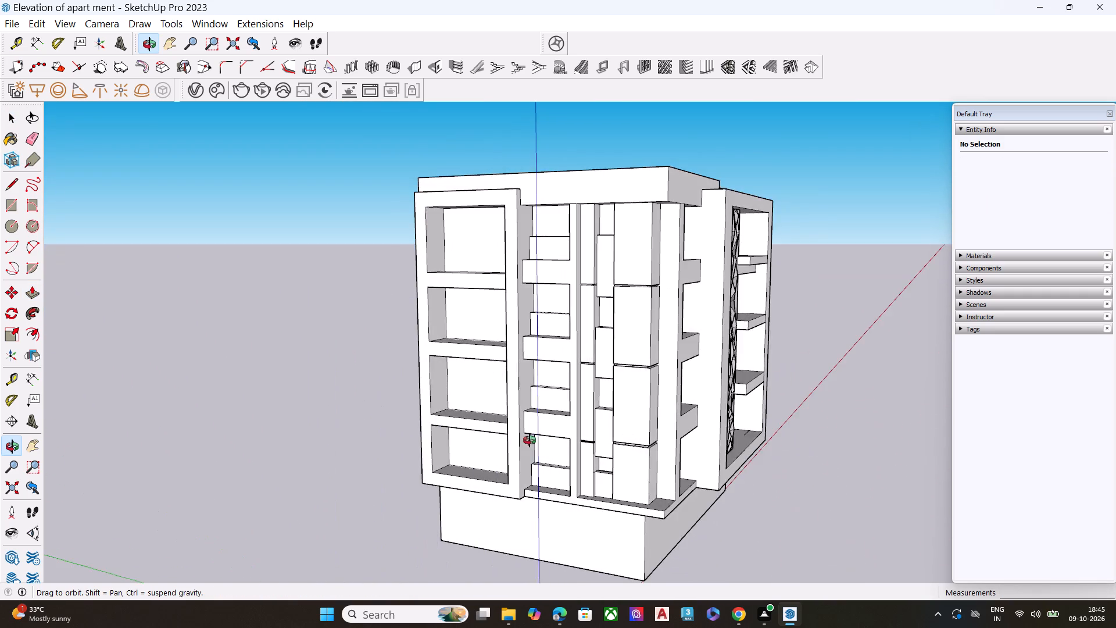
middle_drag(530, 440, 543, 428)
middle_drag(585, 351, 624, 331)
scroll(656, 332, up, 4)
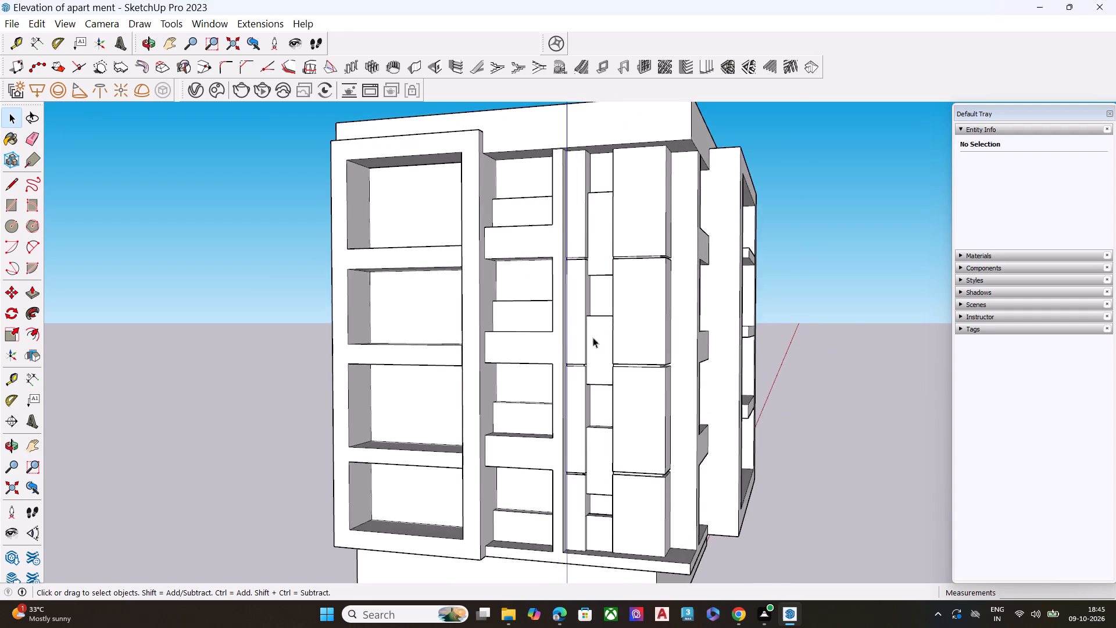
scroll(593, 337, up, 2)
scroll(738, 363, down, 2)
middle_drag(727, 352, 578, 387)
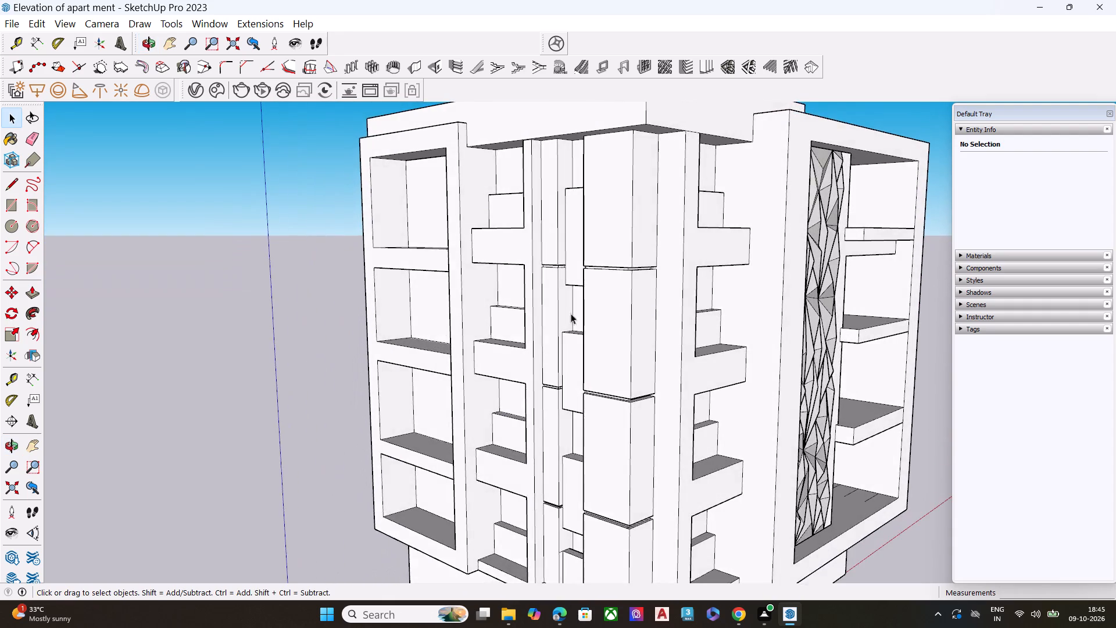
scroll(611, 308, down, 5)
scroll(756, 340, up, 2)
scroll(602, 344, down, 1)
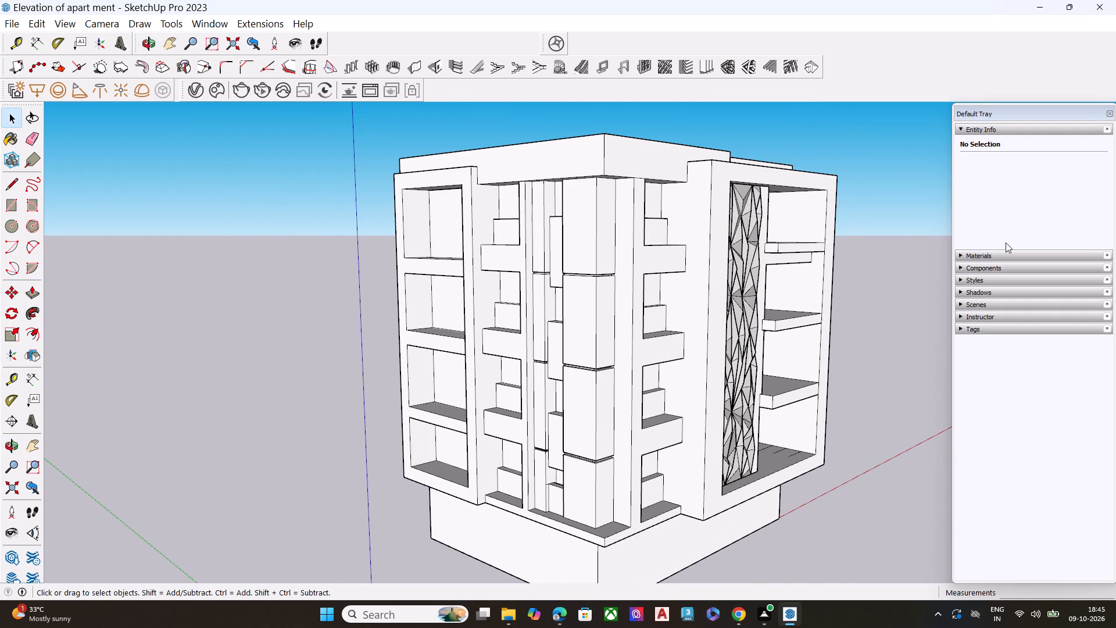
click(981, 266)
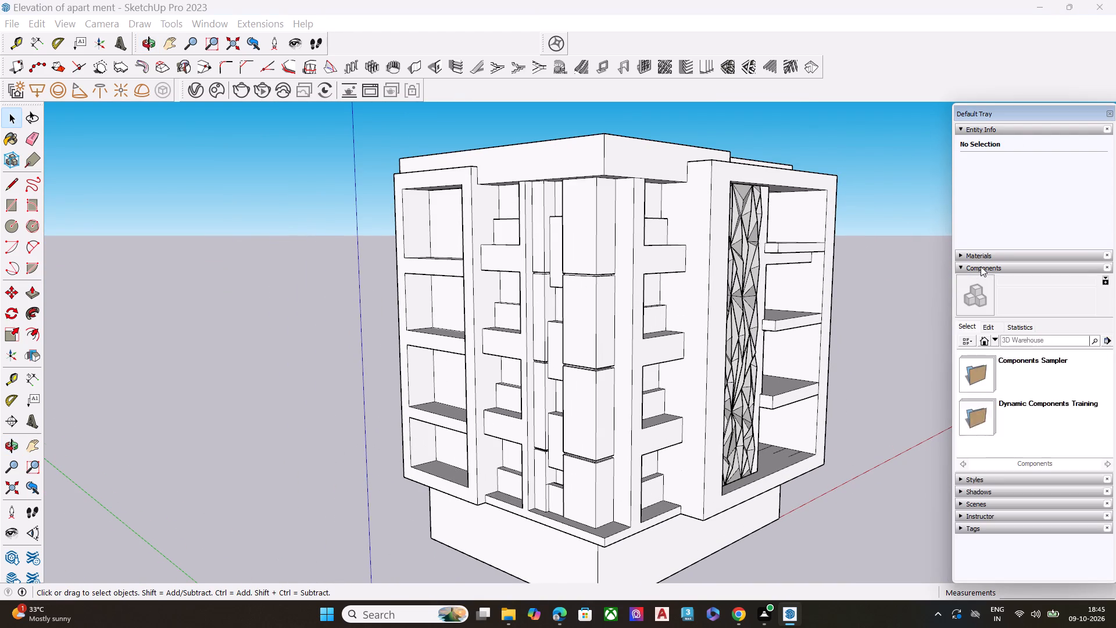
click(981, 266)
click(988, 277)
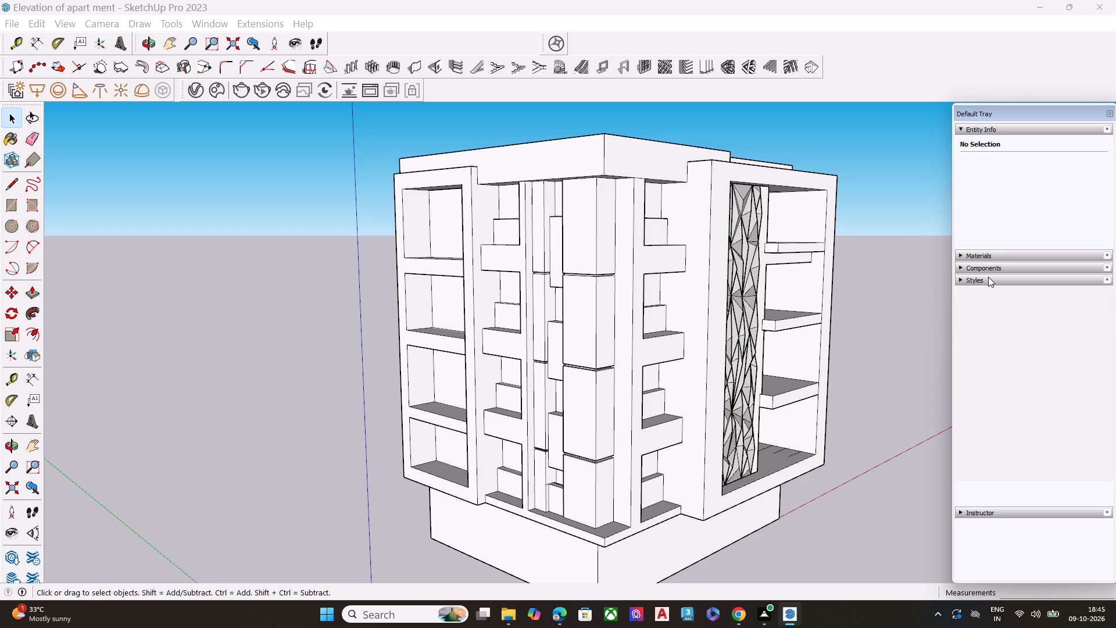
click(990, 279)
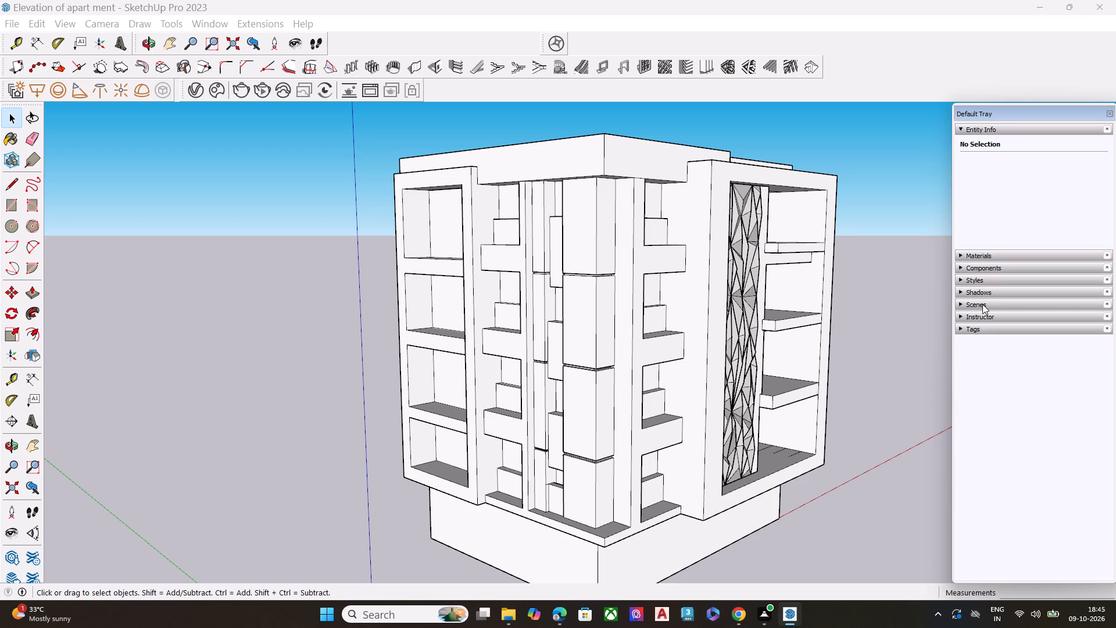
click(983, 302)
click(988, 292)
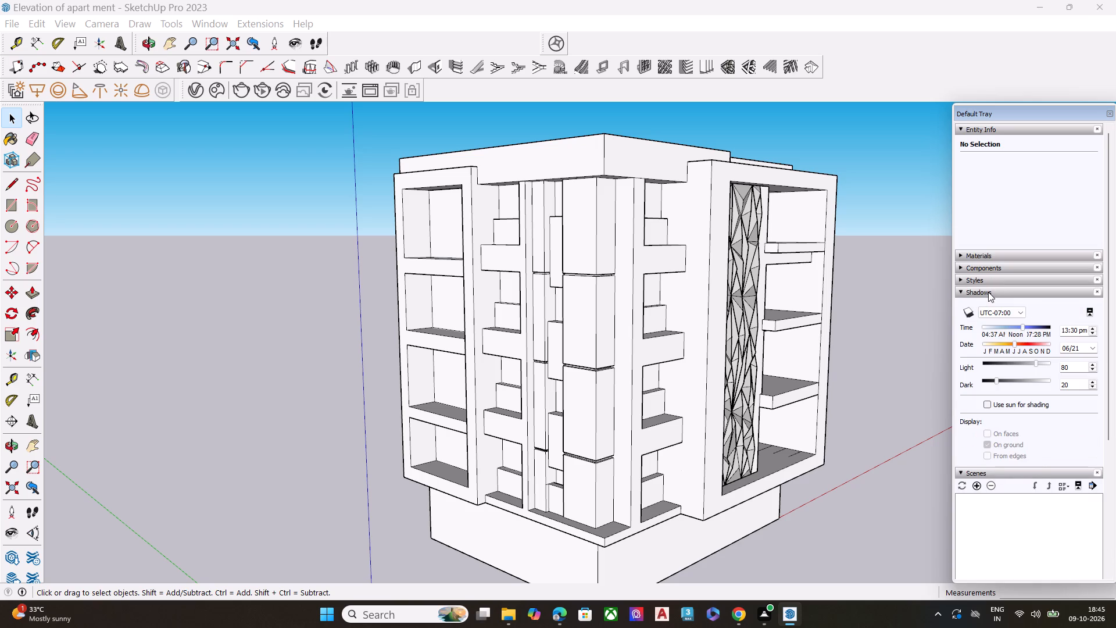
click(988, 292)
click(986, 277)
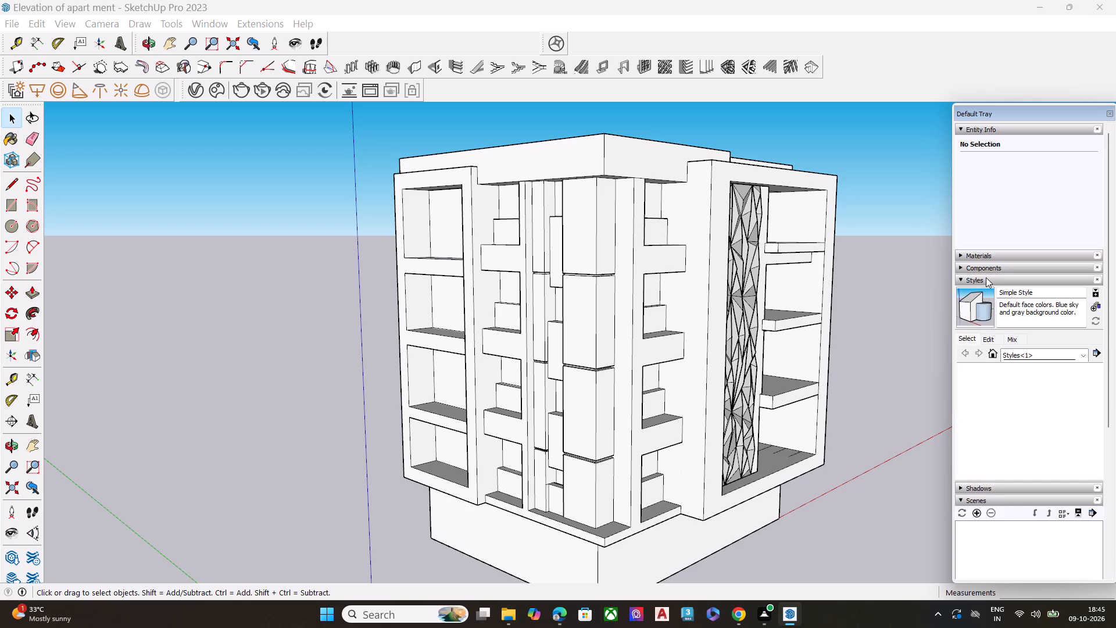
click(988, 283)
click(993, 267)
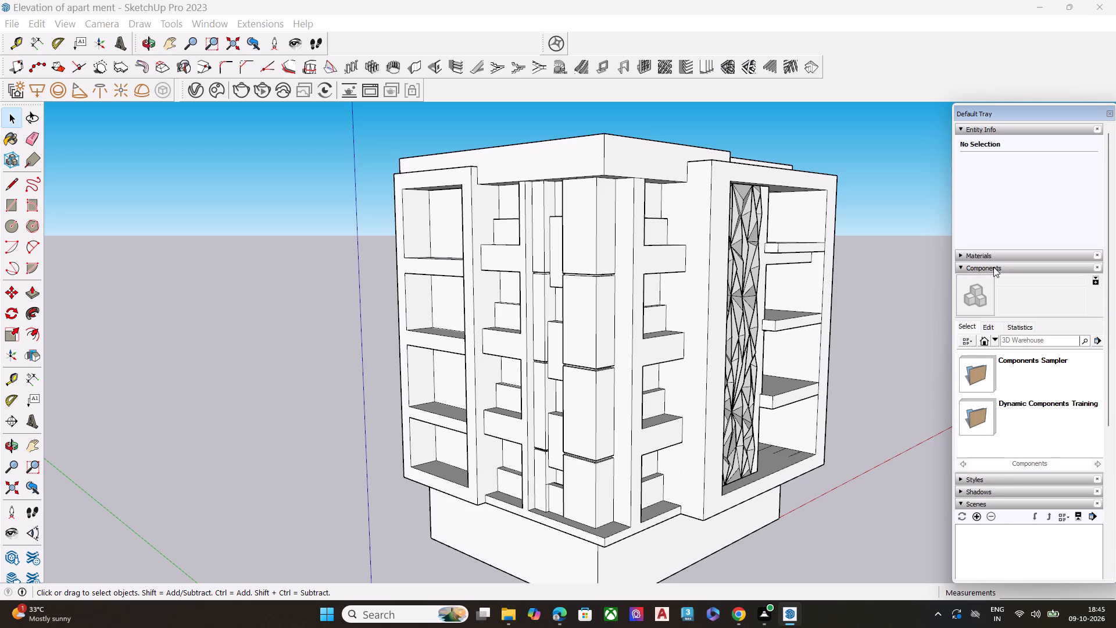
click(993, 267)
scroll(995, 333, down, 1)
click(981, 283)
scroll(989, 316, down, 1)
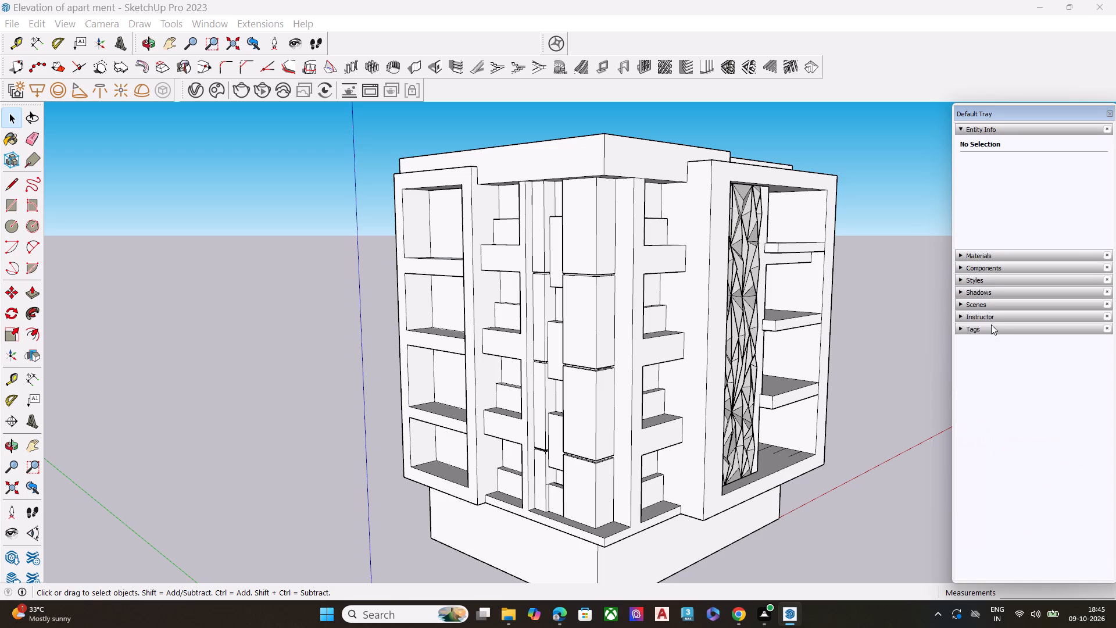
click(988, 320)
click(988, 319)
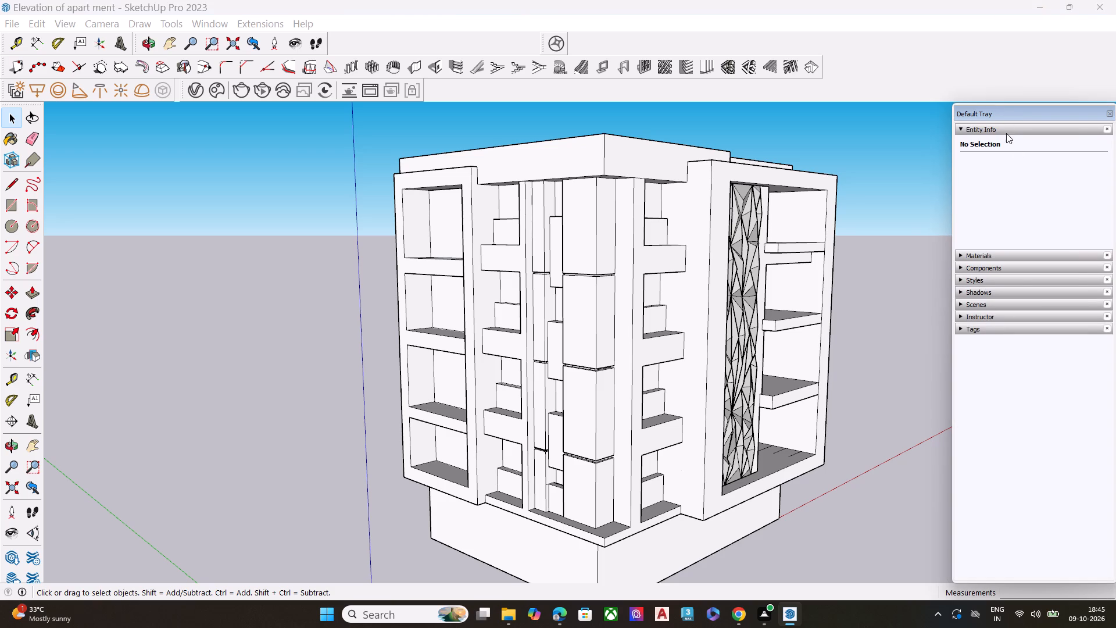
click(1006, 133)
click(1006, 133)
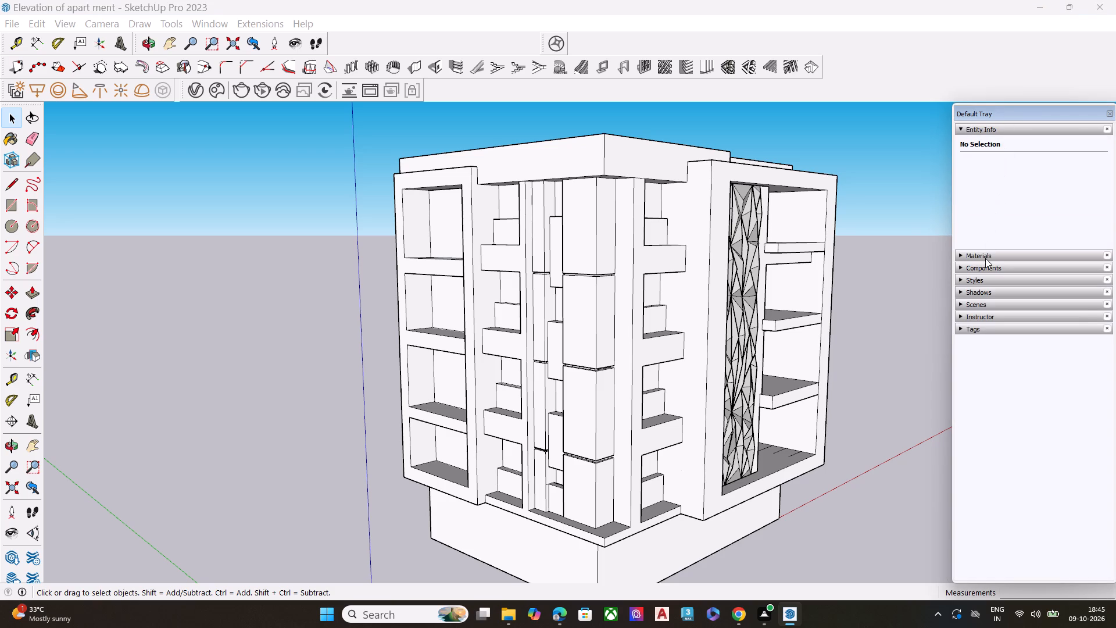
Paint the front and outer side faces of the projecting frame around the triangulated panel with dark brown Material4.
click(985, 258)
scroll(981, 286, down, 6)
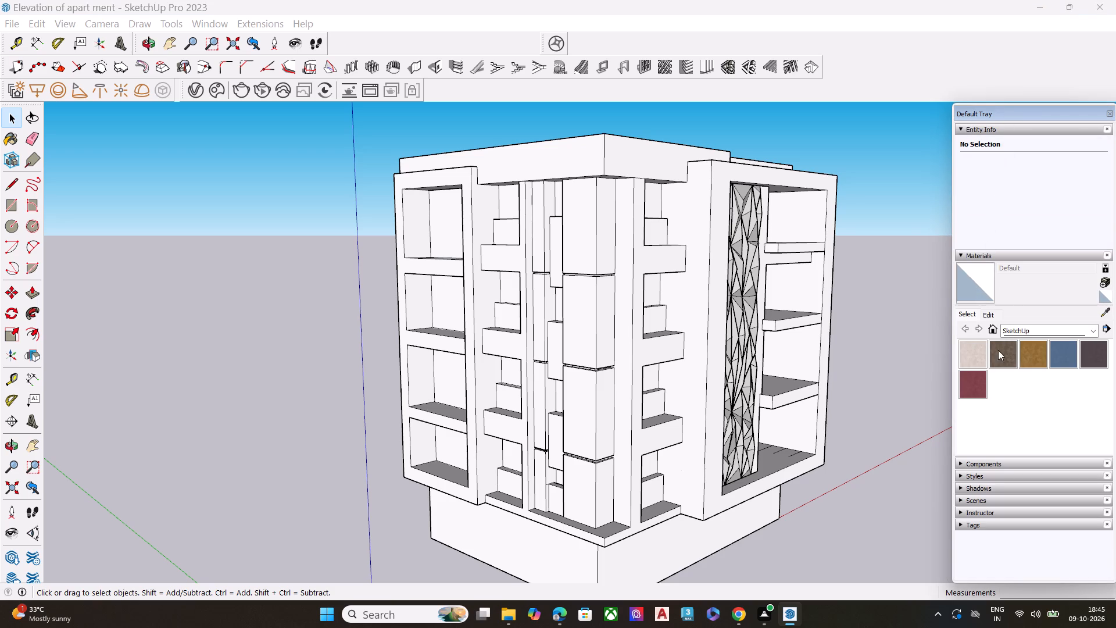
scroll(1031, 359, up, 7)
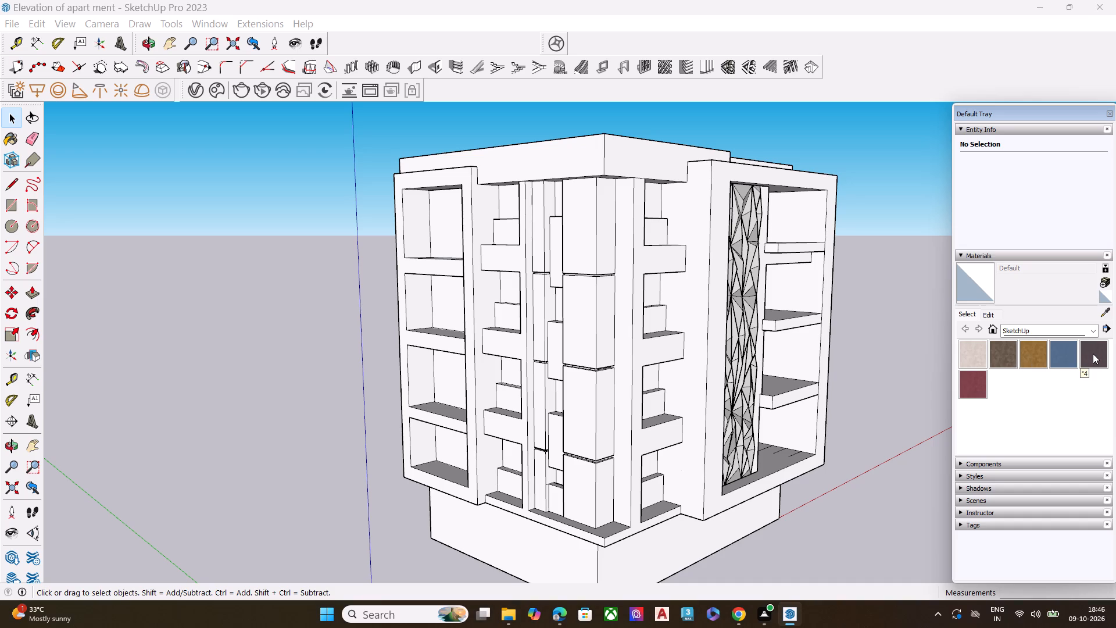
click(1093, 354)
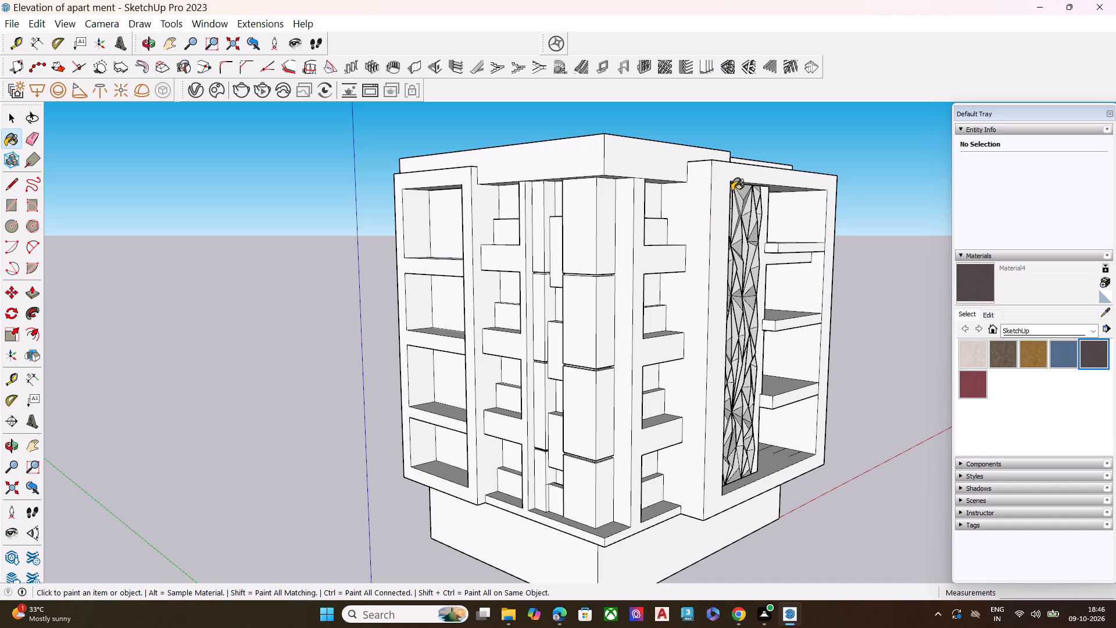
click(722, 183)
middle_drag(773, 208, 625, 209)
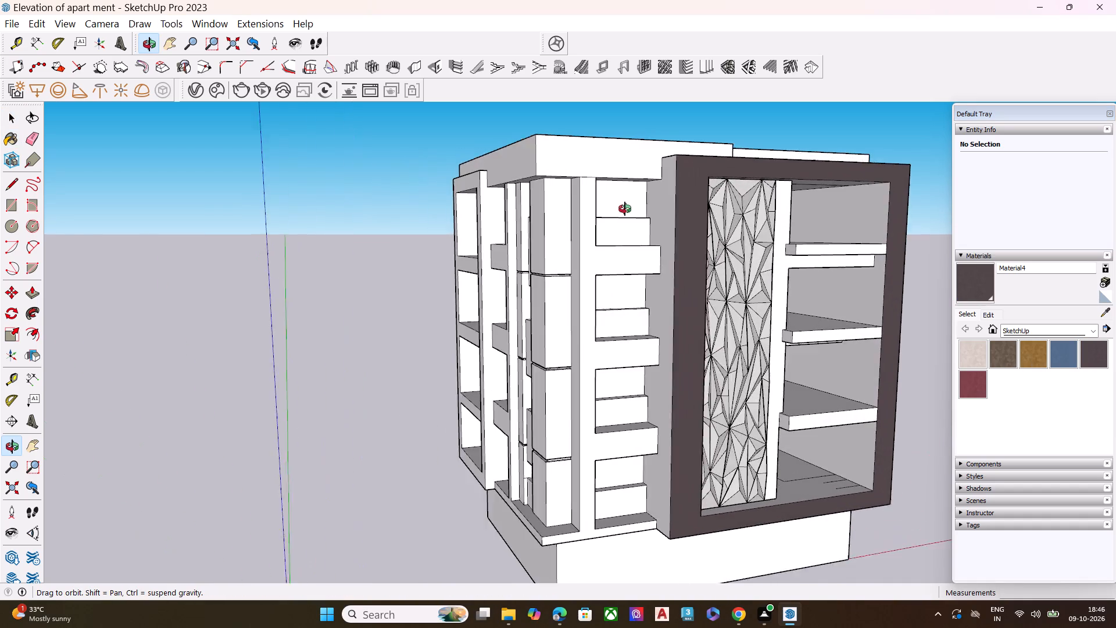
middle_drag(625, 209, 846, 208)
scroll(833, 211, up, 1)
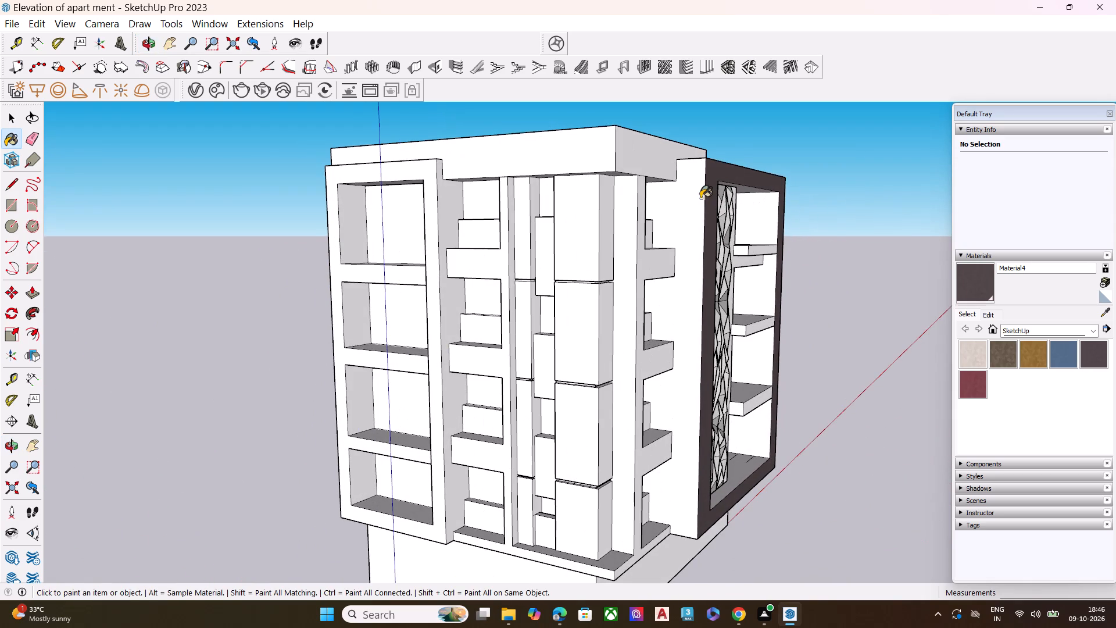
click(681, 196)
scroll(674, 201, down, 2)
middle_drag(712, 234, 598, 229)
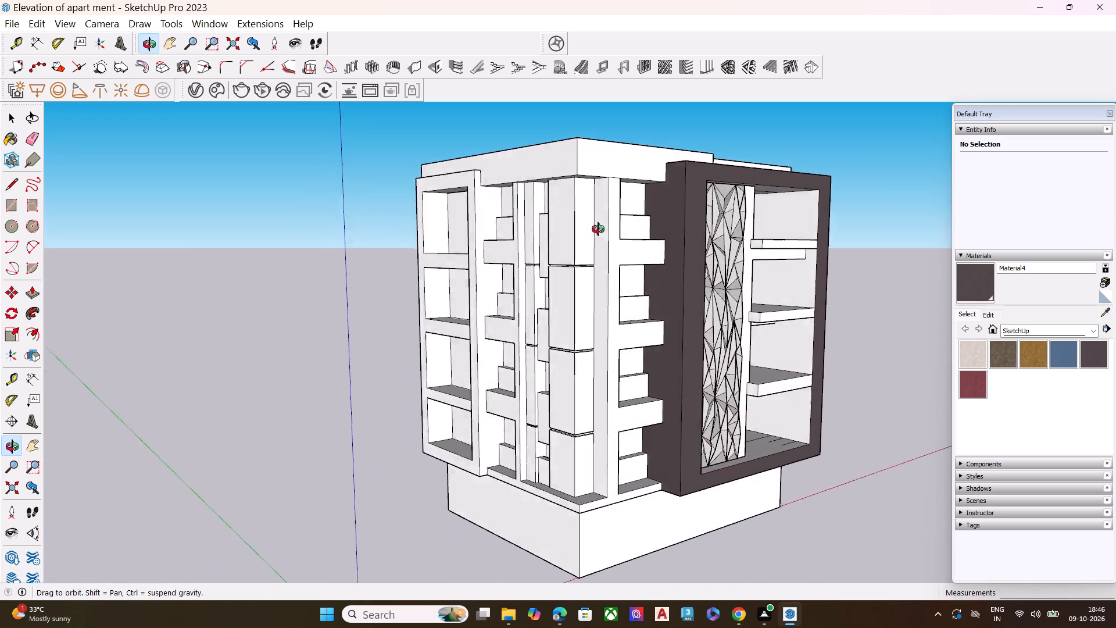
middle_drag(598, 229, 696, 225)
Paint the side and front faces of the four-bay frame on the adjoining facade with the same dark brown material.
click(486, 203)
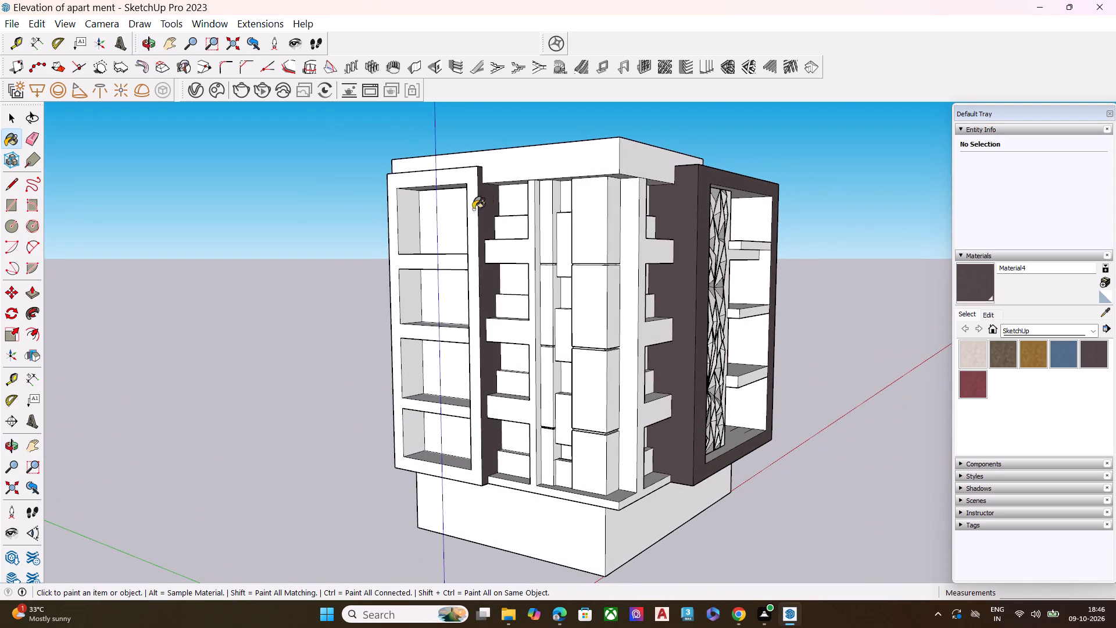
middle_drag(468, 202, 587, 198)
click(479, 173)
middle_drag(572, 179, 639, 181)
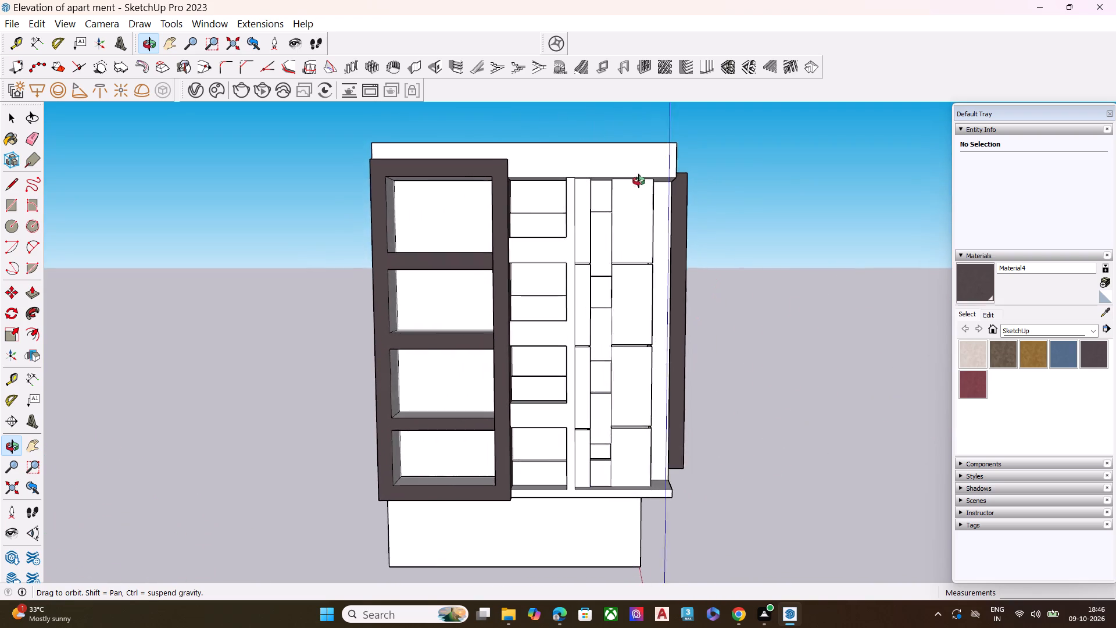
middle_drag(639, 181, 641, 181)
scroll(641, 181, up, 5)
key(space)
scroll(870, 272, down, 1)
scroll(1050, 409, up, 4)
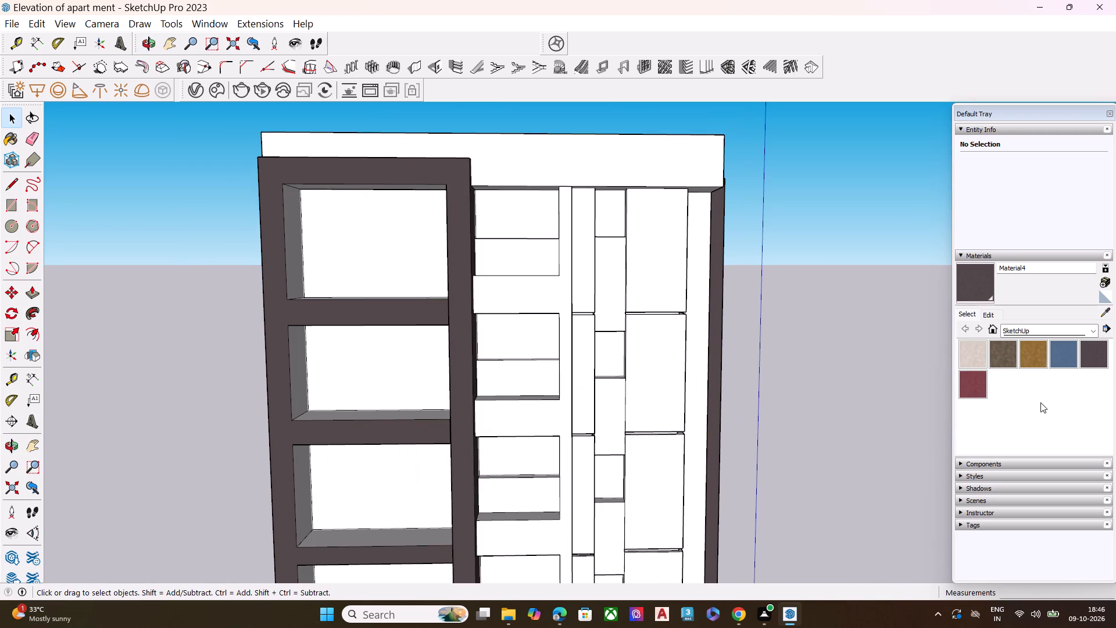
Paint the balcony grid beside the four-bay frame with the light beige material from the SketchUp collection.
click(967, 352)
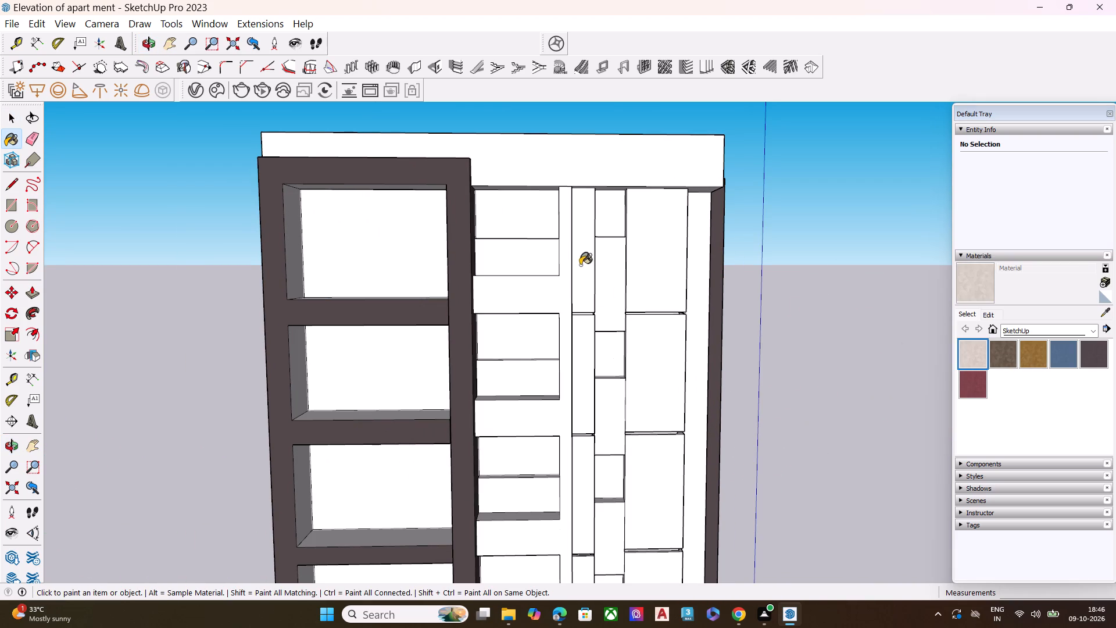
middle_drag(562, 269, 750, 287)
scroll(667, 287, up, 7)
click(632, 306)
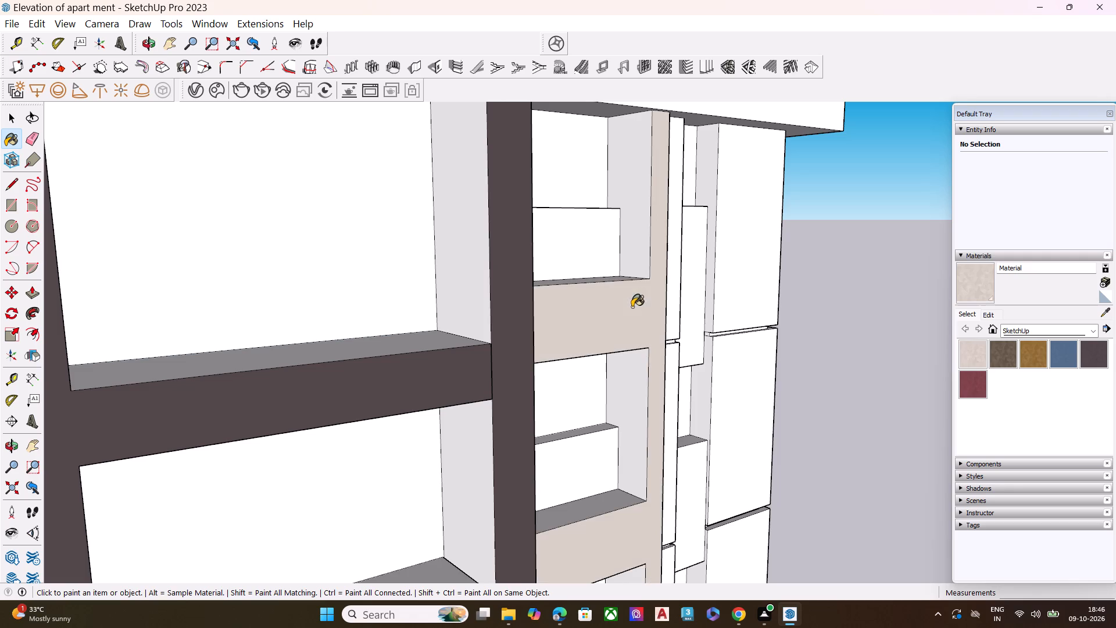
Paint the vertical strip beside the triangulated panel and the balcony grid on that facade with the light beige material.
scroll(649, 260, down, 3)
middle_drag(661, 267, 506, 269)
middle_drag(686, 269, 765, 266)
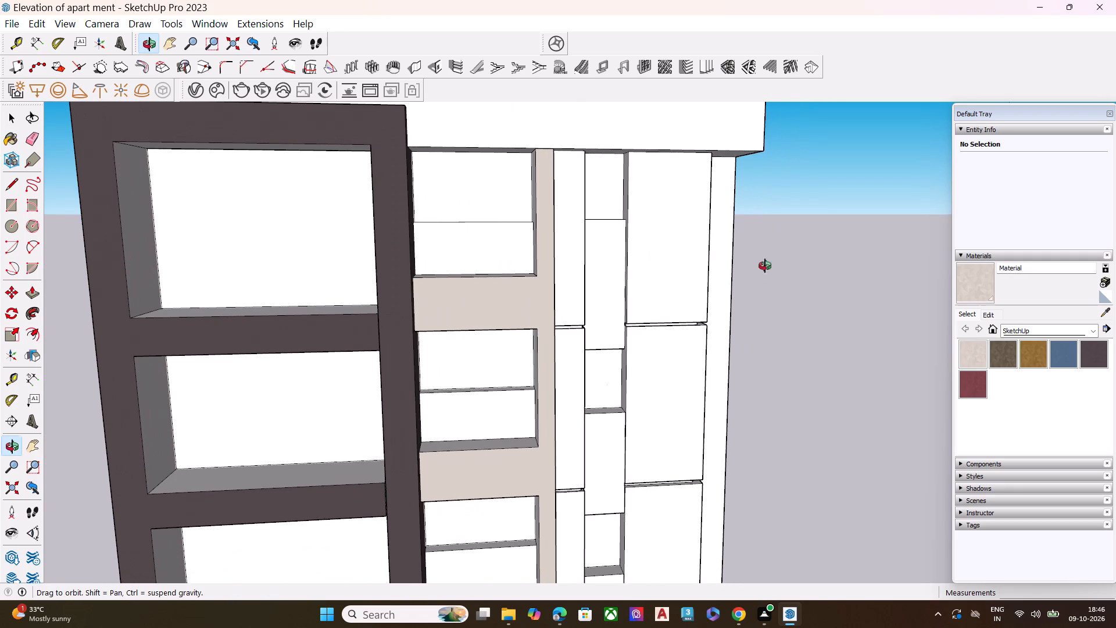
middle_drag(765, 266, 439, 281)
middle_drag(801, 292, 627, 286)
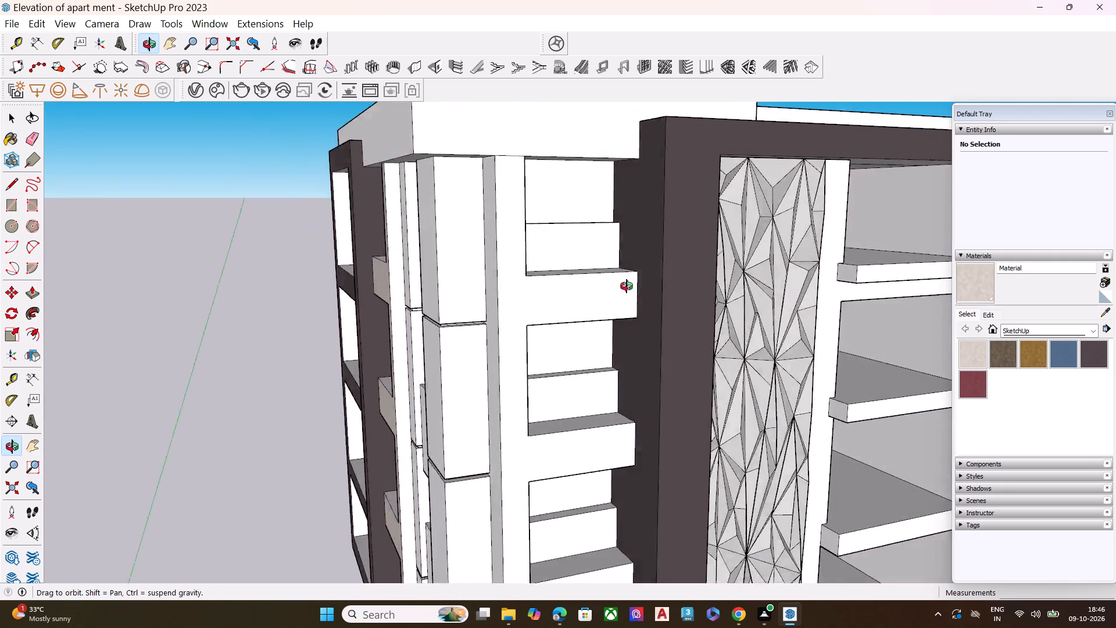
middle_drag(627, 286, 522, 284)
click(821, 226)
scroll(791, 230, down, 3)
scroll(531, 259, up, 3)
scroll(901, 220, down, 6)
scroll(951, 234, down, 5)
scroll(757, 235, up, 6)
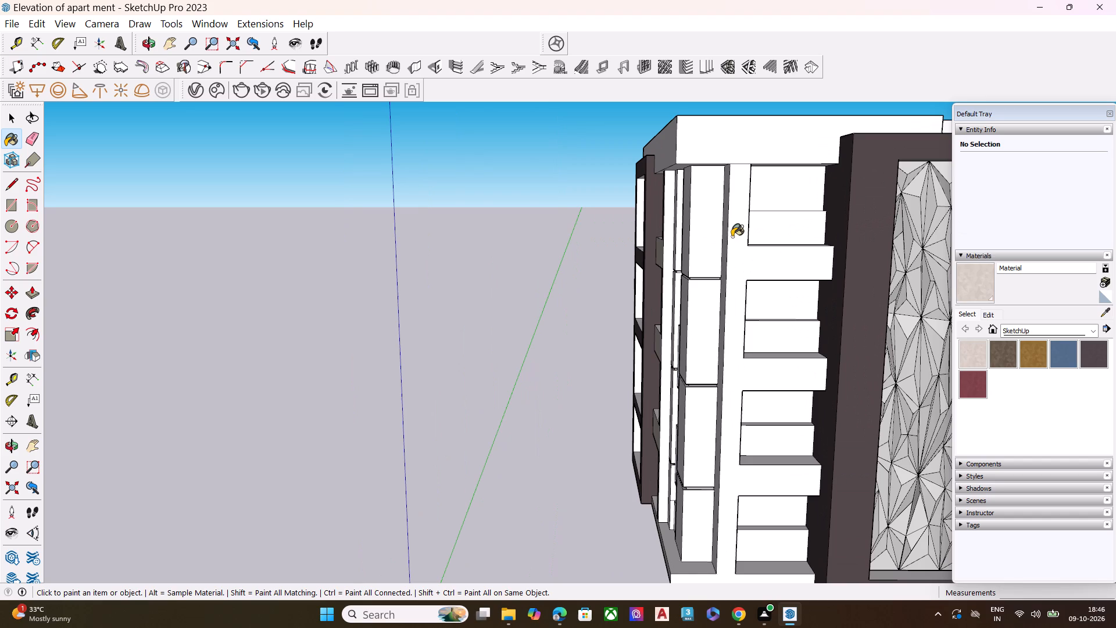
click(738, 235)
Paint the front and both side faces of the topmost corner block with the dark red material.
middle_drag(707, 242, 963, 263)
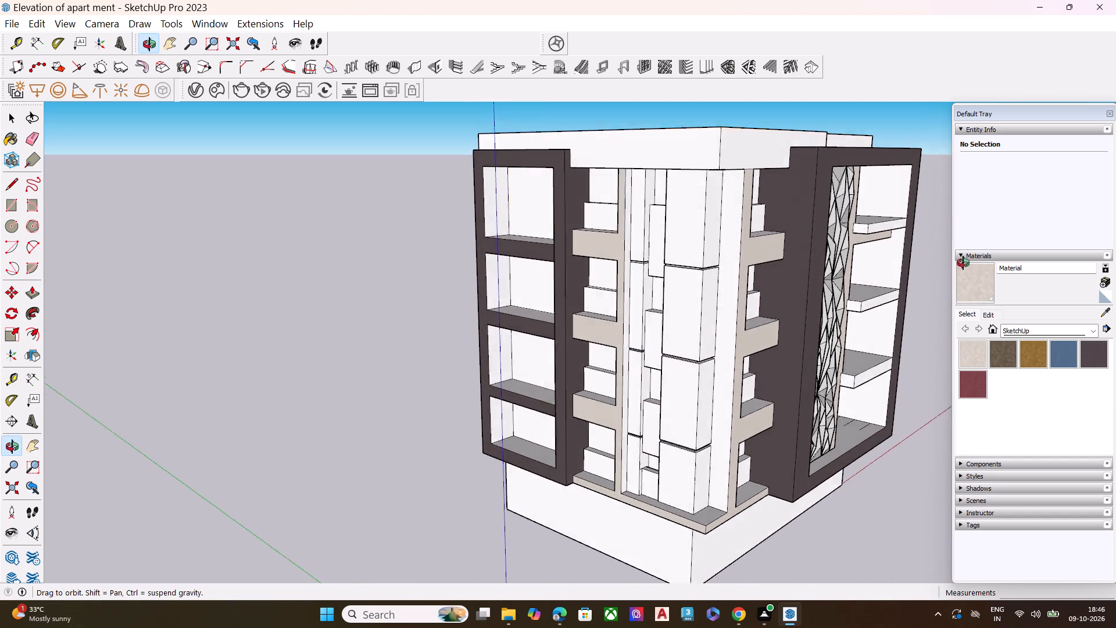
middle_drag(963, 263, 974, 259)
scroll(885, 279, up, 3)
scroll(1077, 367, down, 2)
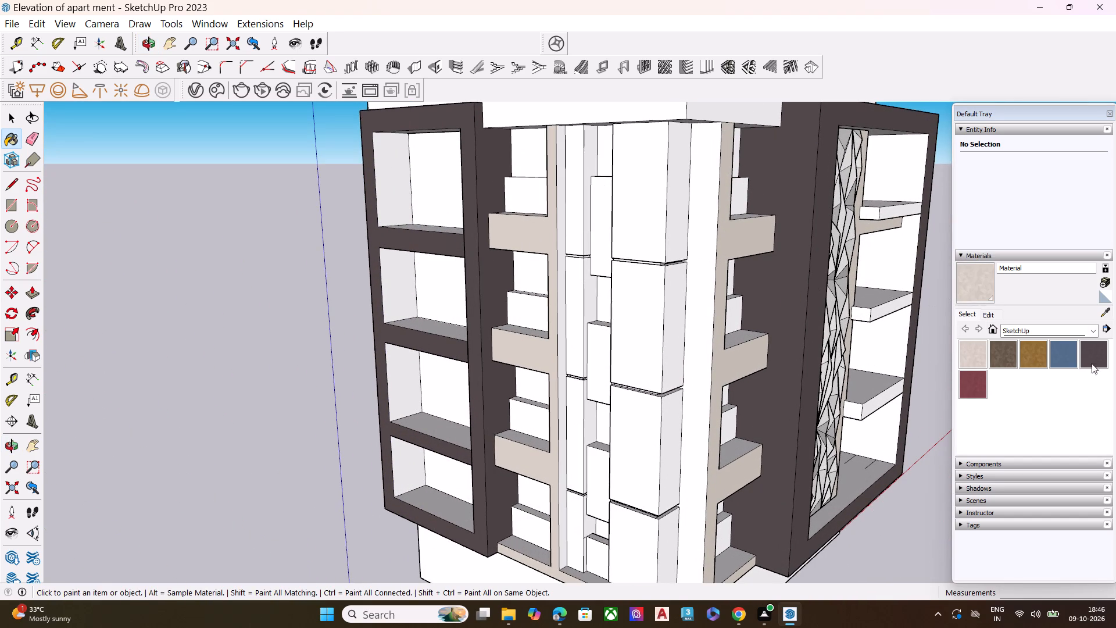
click(960, 384)
click(975, 384)
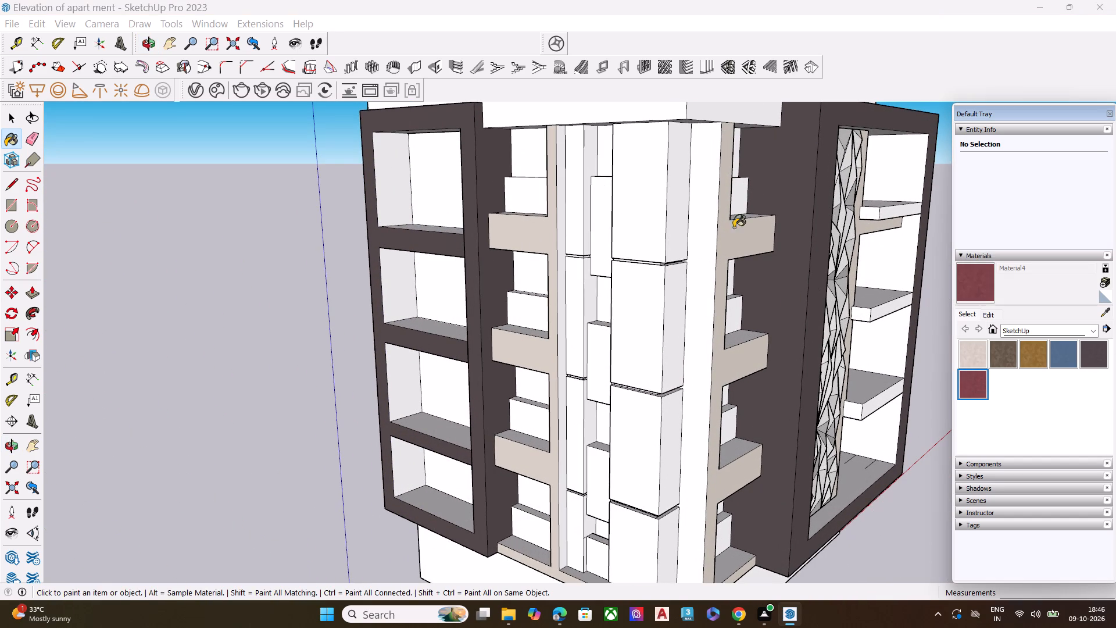
scroll(655, 188, up, 4)
click(635, 197)
click(681, 198)
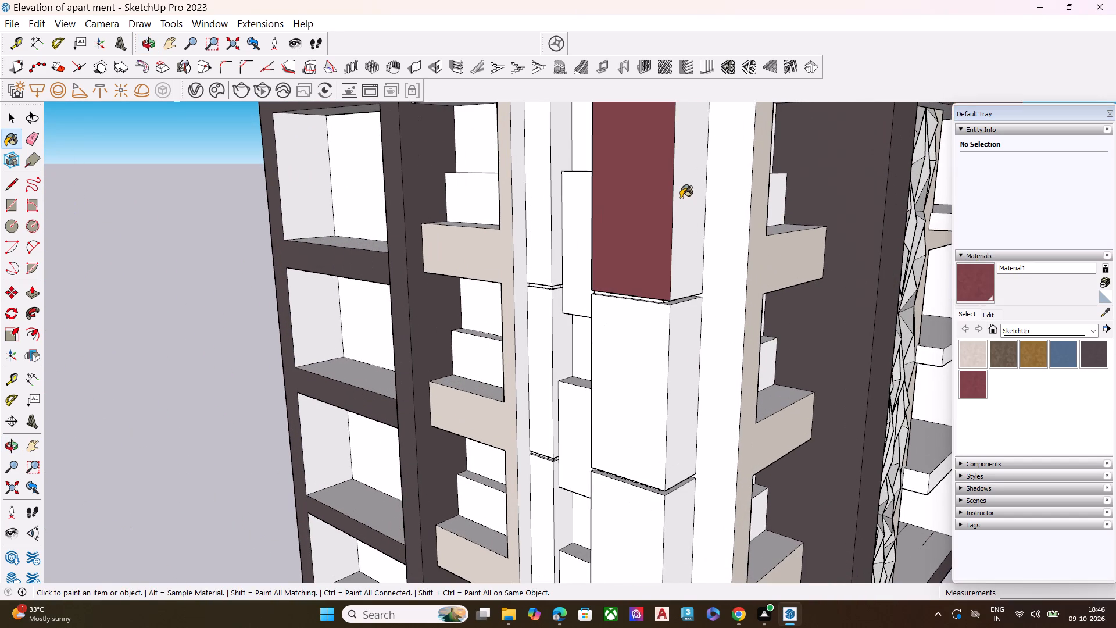
middle_drag(551, 224, 896, 237)
click(722, 152)
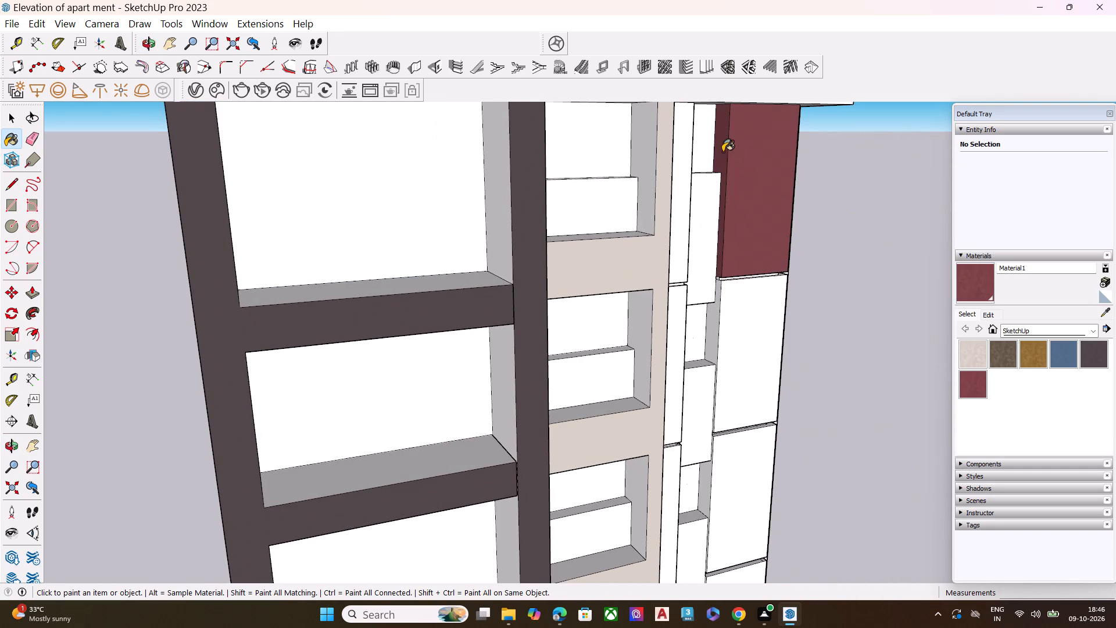
Paint the front and both side faces of the second corner block from the top dark red.
click(714, 317)
click(728, 313)
middle_drag(782, 318, 404, 297)
click(544, 306)
Paint the front and both side faces of the third corner block from the top dark red.
scroll(593, 269, down, 1)
scroll(593, 268, up, 1)
scroll(593, 267, down, 6)
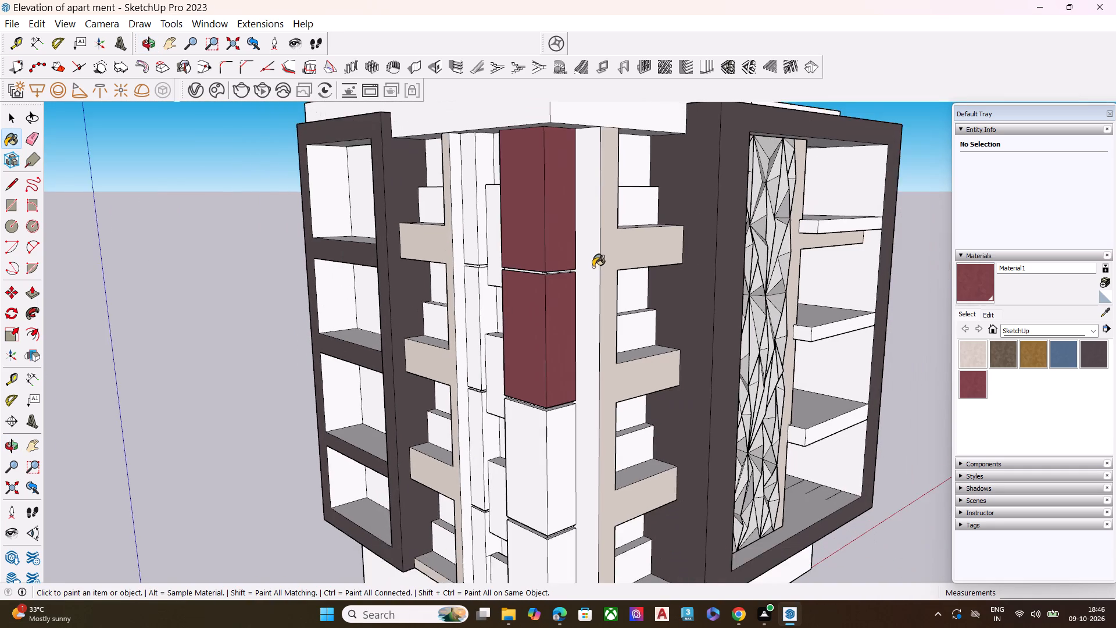
scroll(593, 267, down, 6)
scroll(537, 384, up, 10)
click(557, 356)
click(598, 347)
middle_drag(535, 348, 721, 347)
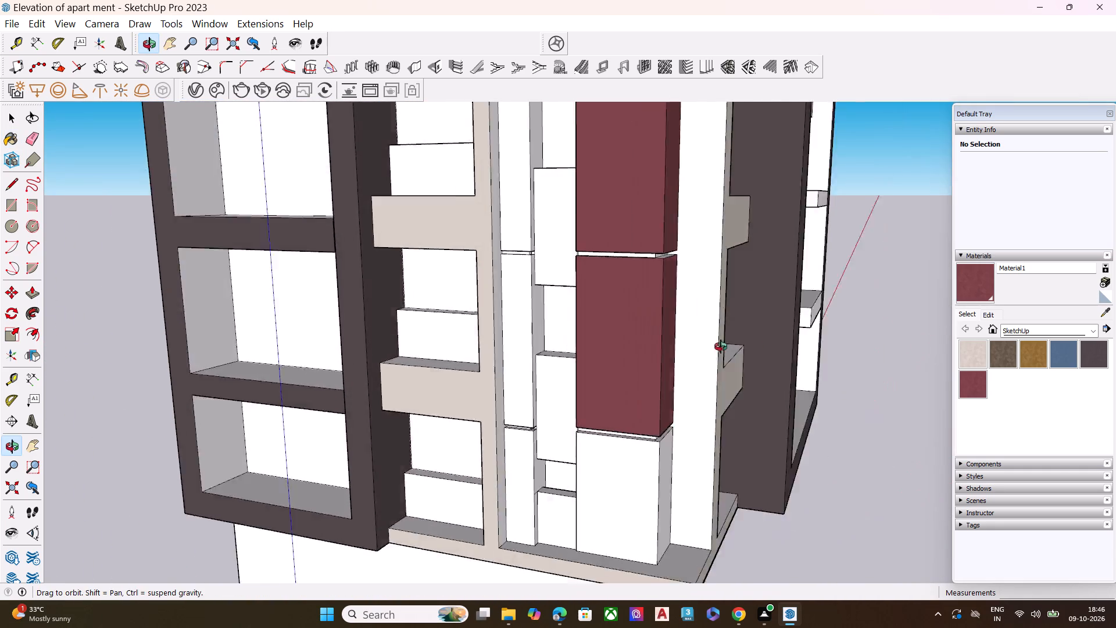
middle_drag(721, 347, 1004, 344)
scroll(732, 320, up, 3)
click(673, 309)
Paint the front and outer side faces of the lowest corner block dark red.
scroll(634, 303, down, 7)
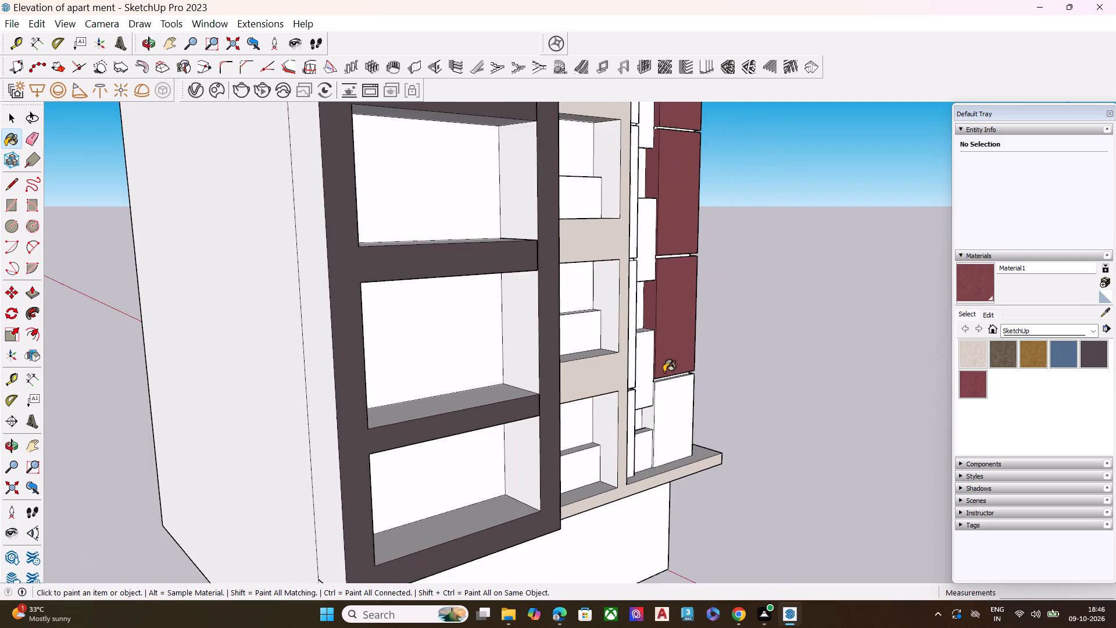
scroll(673, 417, up, 3)
scroll(673, 424, down, 1)
scroll(673, 424, up, 1)
click(677, 418)
middle_drag(696, 405, 424, 396)
middle_drag(559, 405, 445, 399)
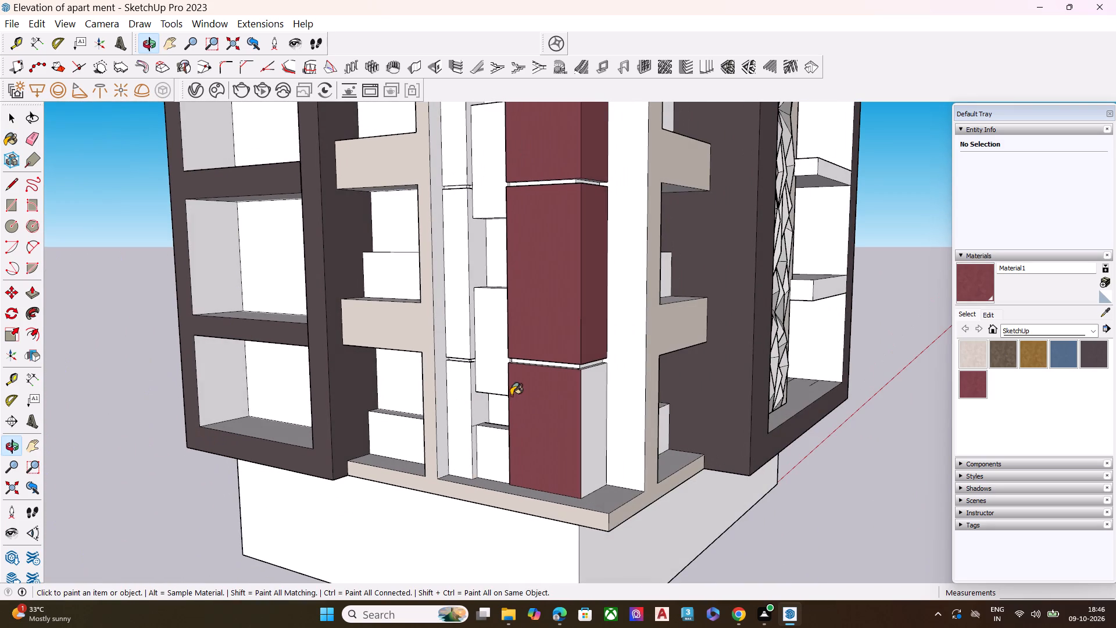
click(593, 411)
Examine the painted corner column and both facades from several angles.
scroll(562, 338, down, 6)
middle_drag(524, 335, 613, 347)
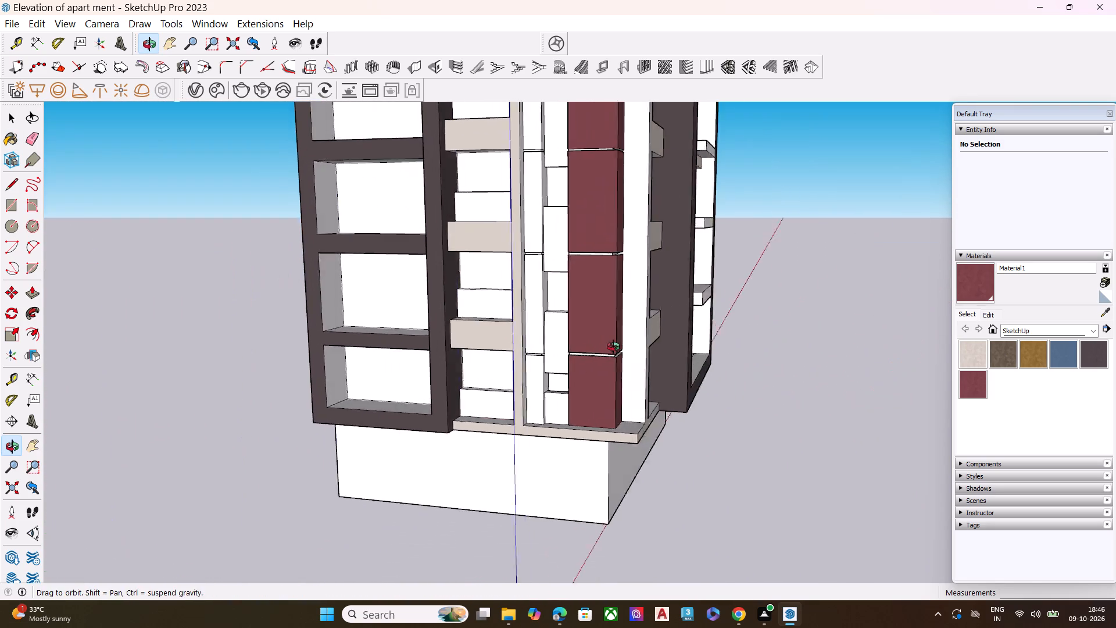
middle_drag(613, 347, 642, 347)
scroll(533, 318, down, 4)
scroll(557, 181, up, 6)
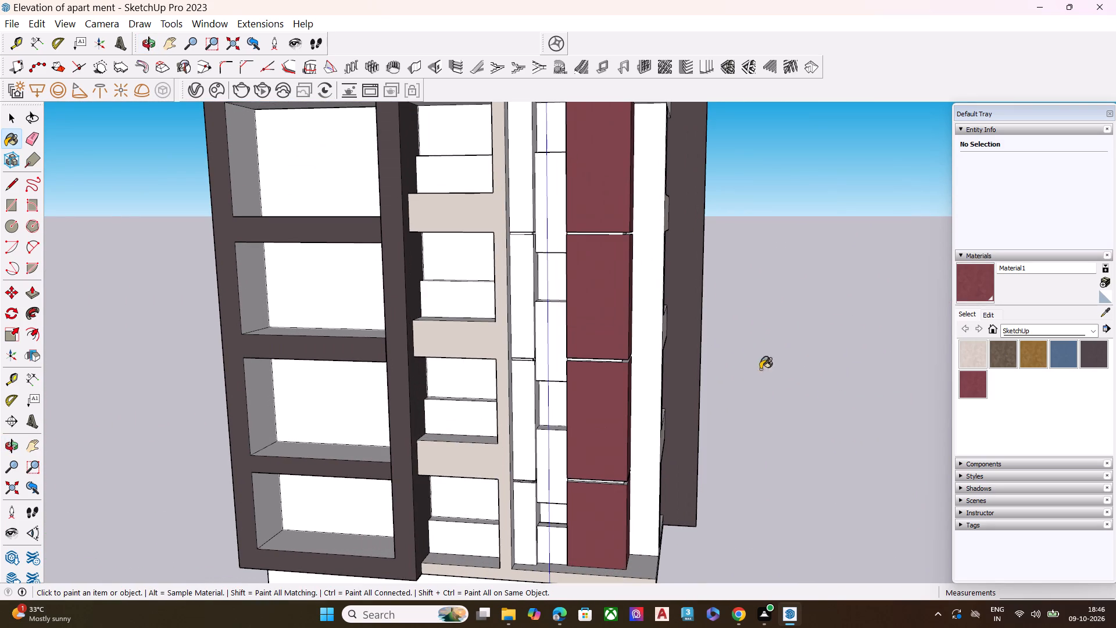
key(space)
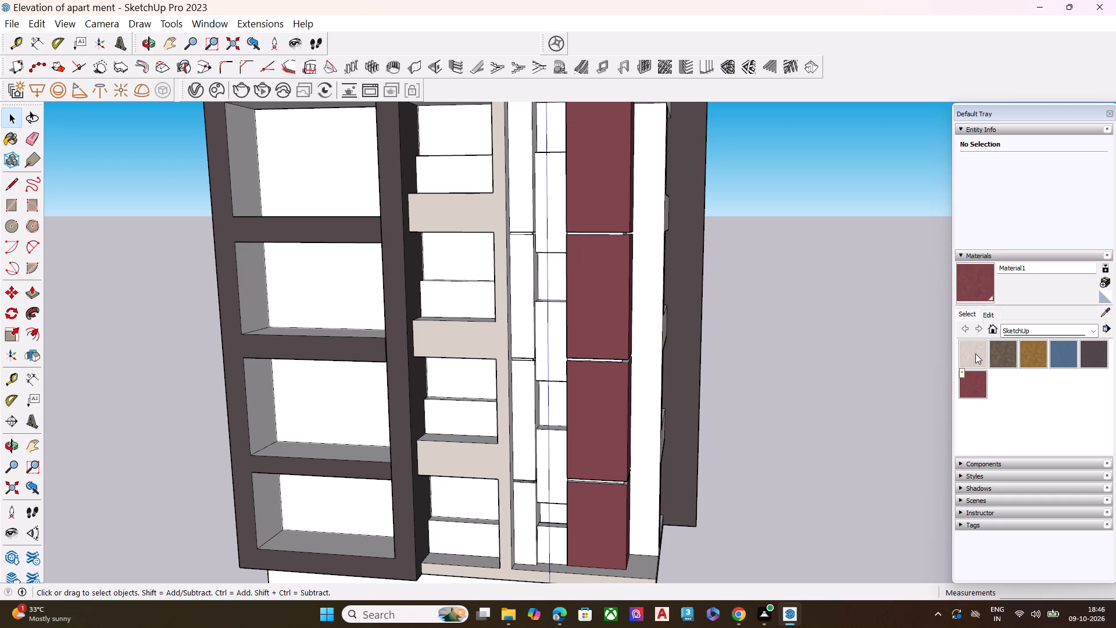
scroll(479, 293, down, 7)
middle_drag(681, 324, 674, 304)
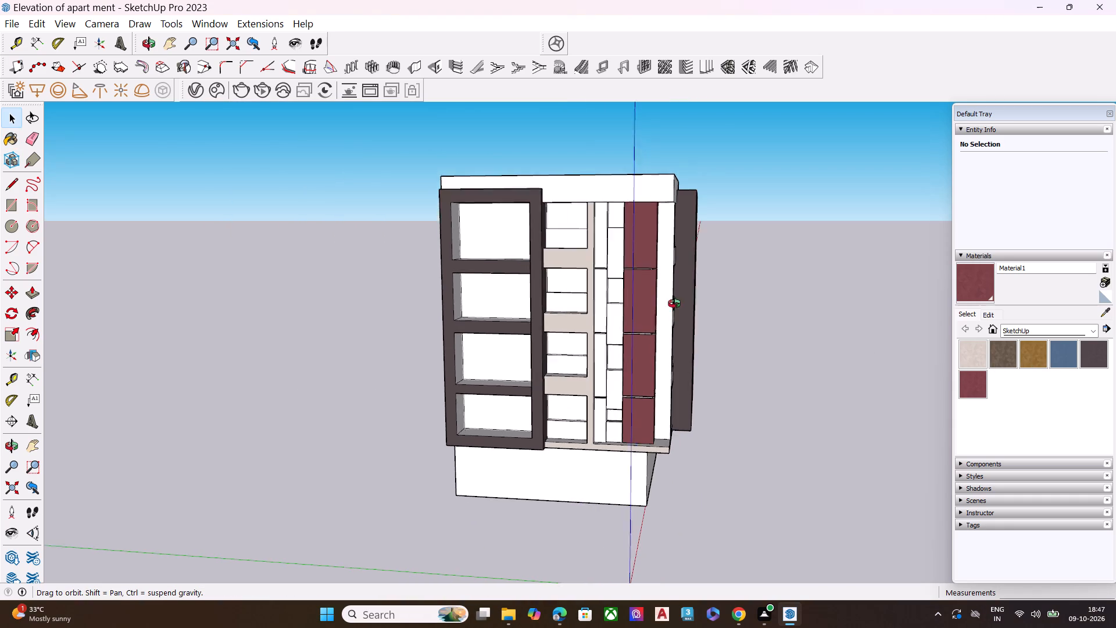
middle_drag(674, 304, 557, 294)
scroll(927, 350, up, 6)
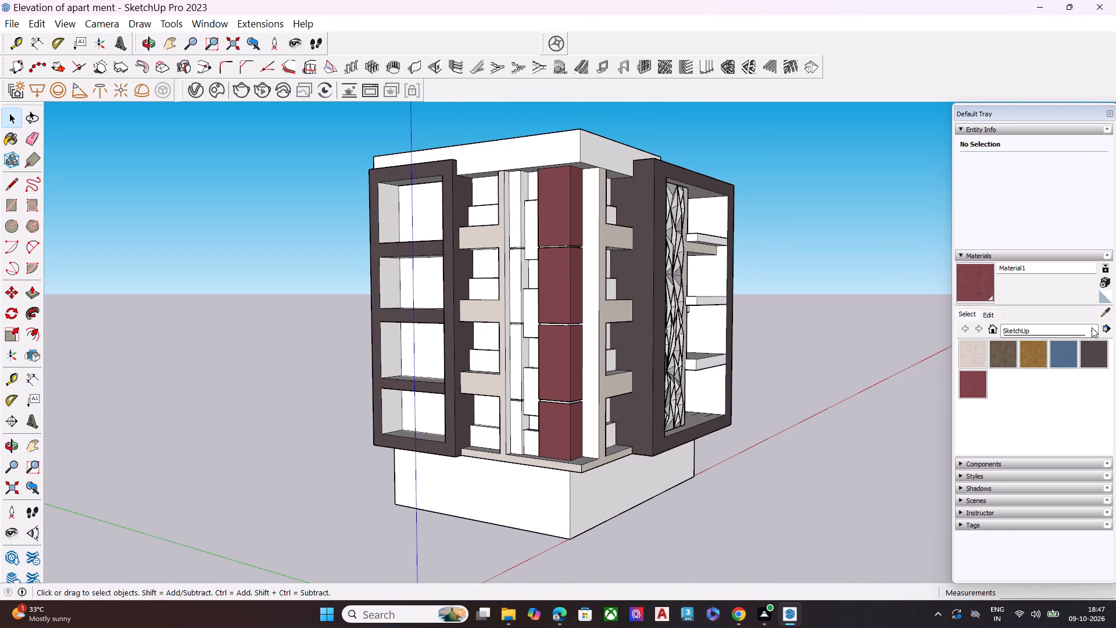
Paint the two visible faces of the recessed joint between the top two red corner blocks with Asphalt New from Asphalt and Concrete.
click(1093, 328)
click(1050, 376)
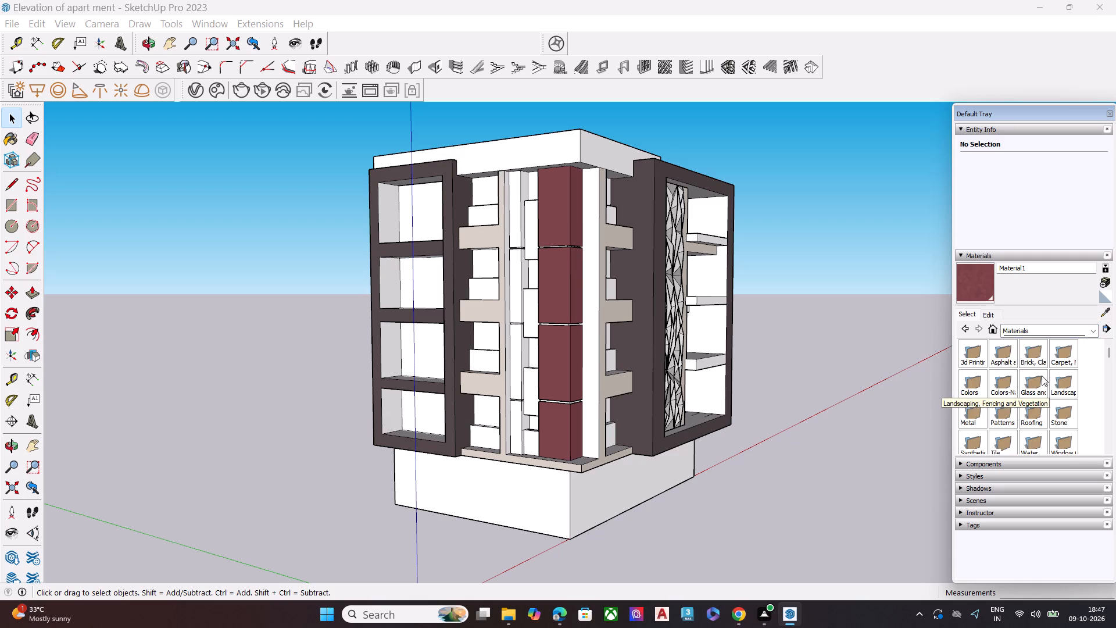
click(1037, 331)
click(1032, 335)
double_click(1005, 361)
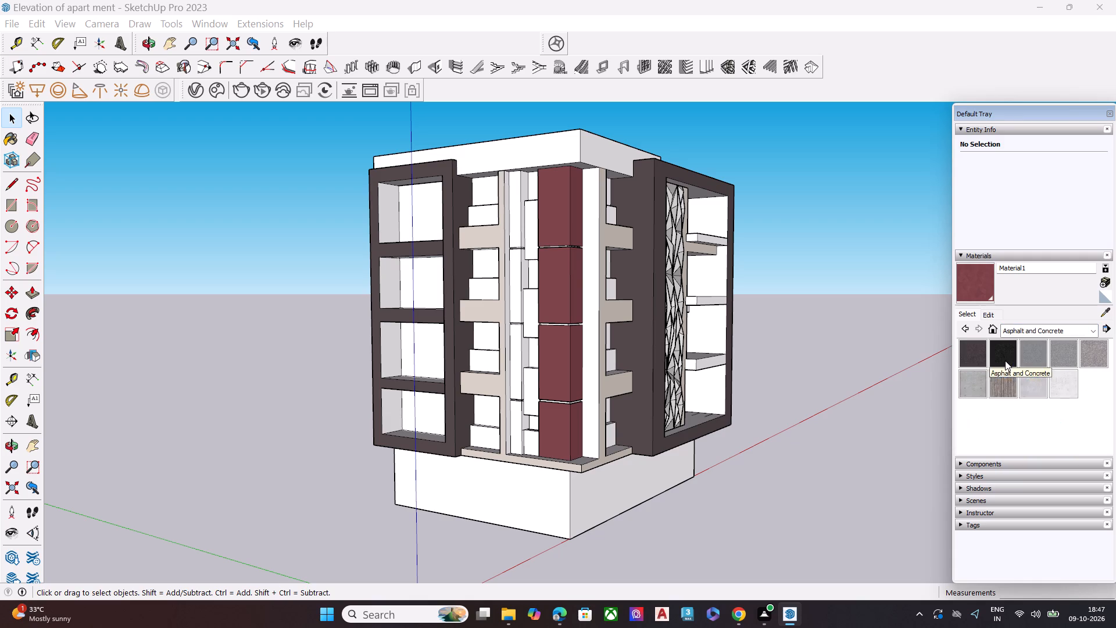
scroll(1004, 376, up, 1)
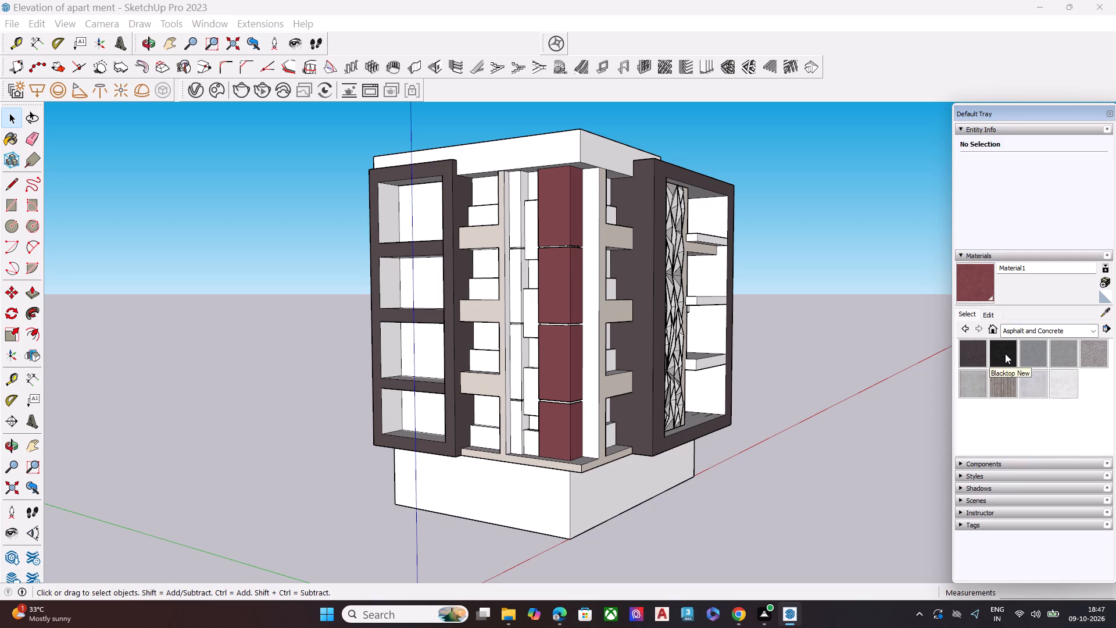
click(1005, 354)
middle_drag(474, 274, 571, 269)
scroll(593, 239, up, 9)
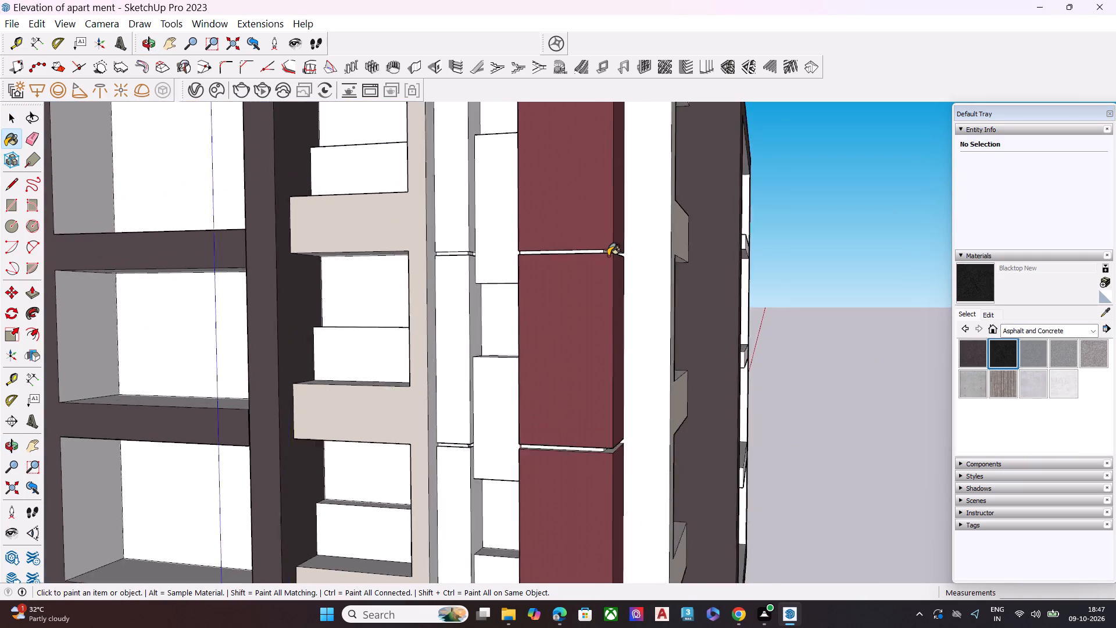
scroll(608, 256, up, 3)
scroll(977, 351, up, 1)
click(977, 351)
scroll(536, 284, up, 3)
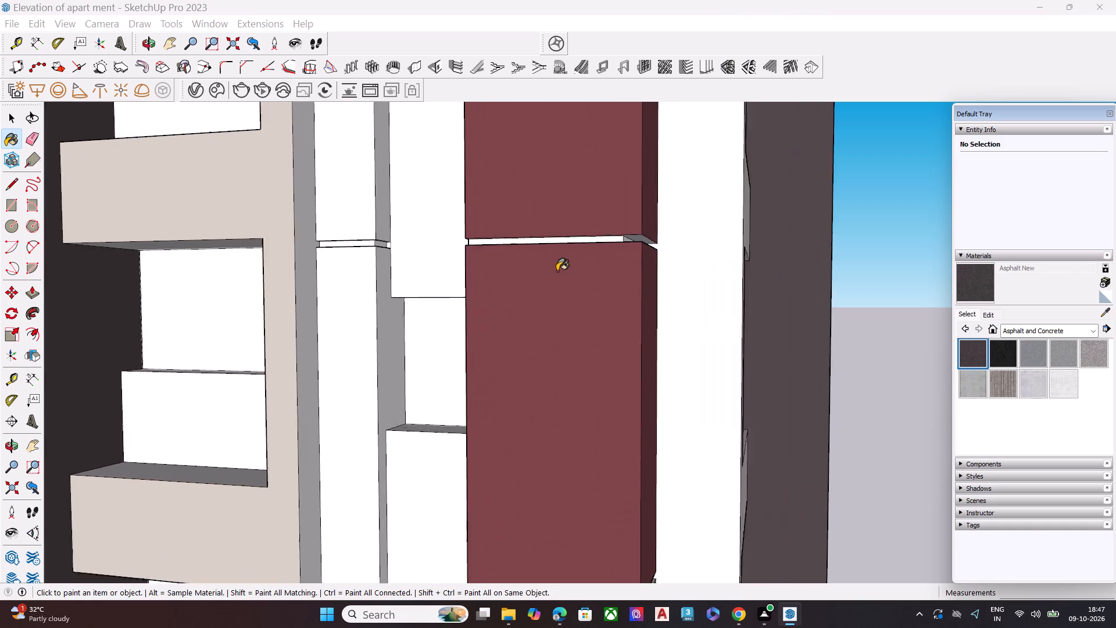
scroll(557, 271, up, 3)
middle_drag(617, 256, 503, 284)
scroll(549, 241, up, 9)
middle_drag(581, 253, 570, 212)
scroll(591, 211, up, 4)
scroll(623, 199, down, 1)
scroll(623, 199, up, 7)
middle_drag(624, 226, 640, 304)
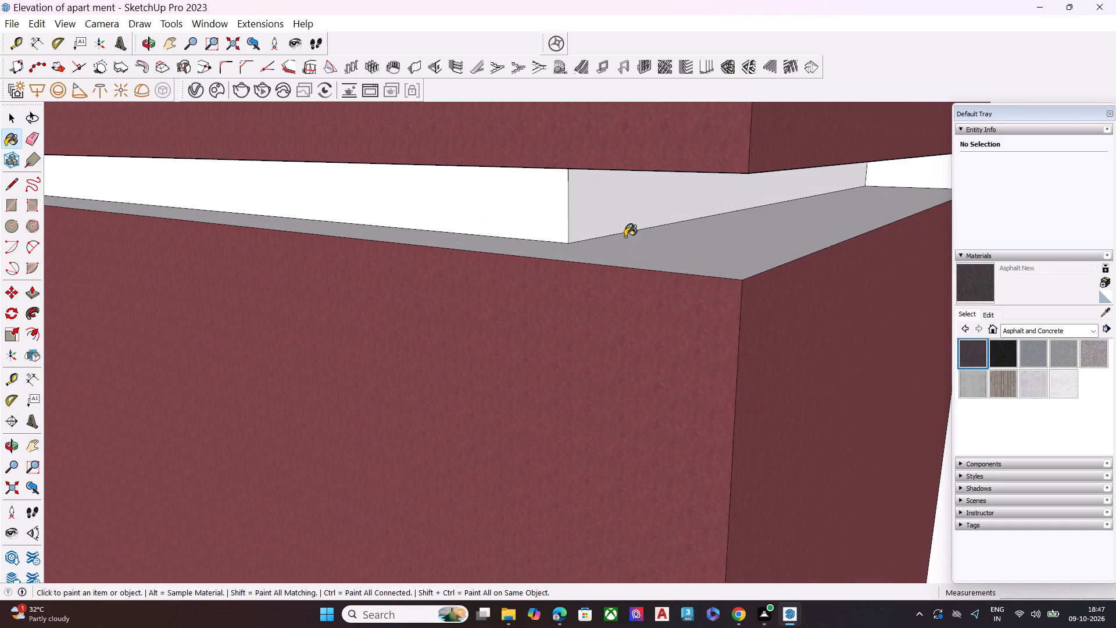
click(620, 215)
middle_drag(535, 224, 562, 217)
click(563, 211)
scroll(530, 210, down, 6)
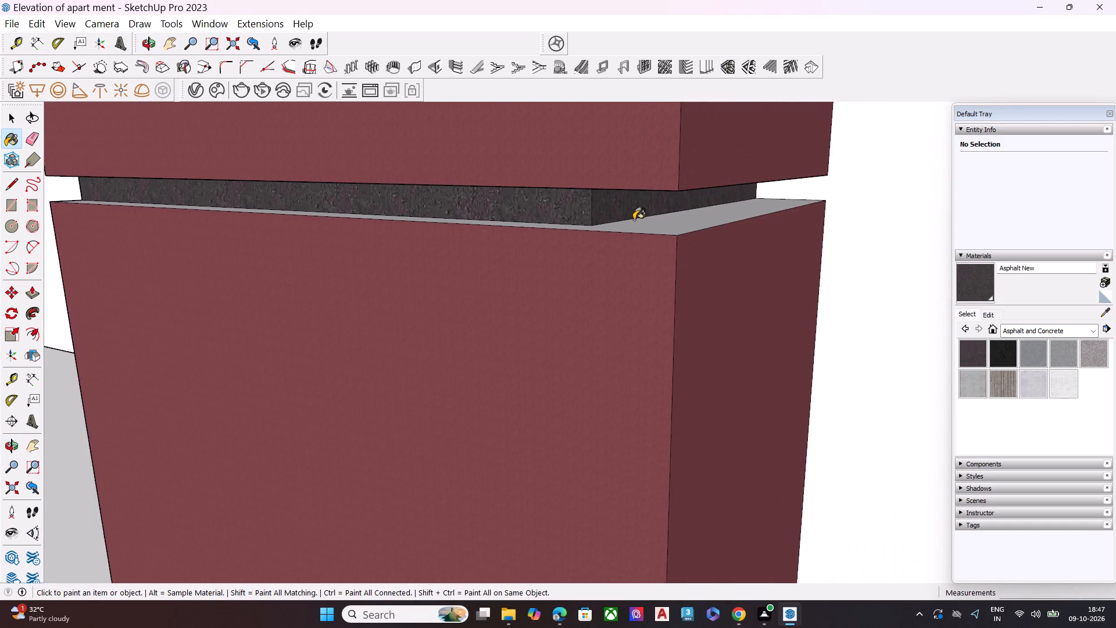
Paint the inner side face of the recessed joint between the top two red corner blocks with Asphalt New.
scroll(634, 220, down, 5)
middle_drag(355, 228, 918, 235)
middle_drag(880, 237, 677, 223)
scroll(582, 220, down, 4)
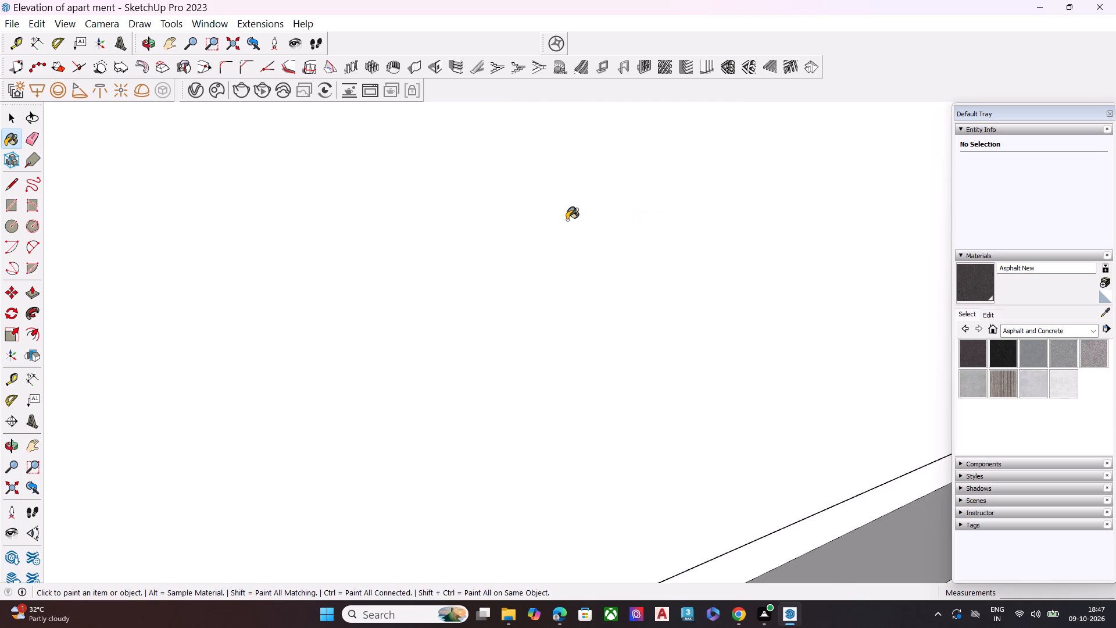
scroll(567, 220, down, 15)
scroll(573, 238, up, 1)
scroll(573, 238, down, 14)
scroll(587, 256, up, 1)
scroll(586, 256, down, 14)
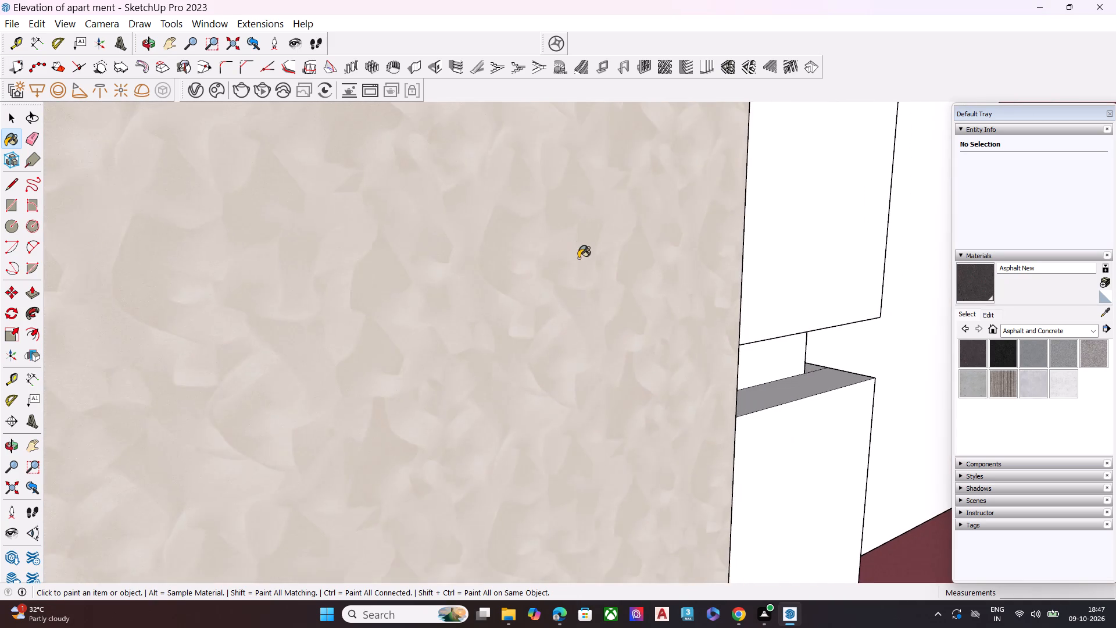
scroll(578, 258, down, 4)
scroll(580, 258, up, 1)
scroll(580, 258, down, 2)
scroll(580, 258, up, 2)
scroll(579, 257, down, 9)
scroll(588, 265, up, 1)
scroll(588, 265, down, 5)
scroll(598, 277, up, 1)
scroll(598, 277, down, 1)
scroll(598, 277, up, 1)
scroll(598, 277, down, 20)
scroll(598, 277, down, 8)
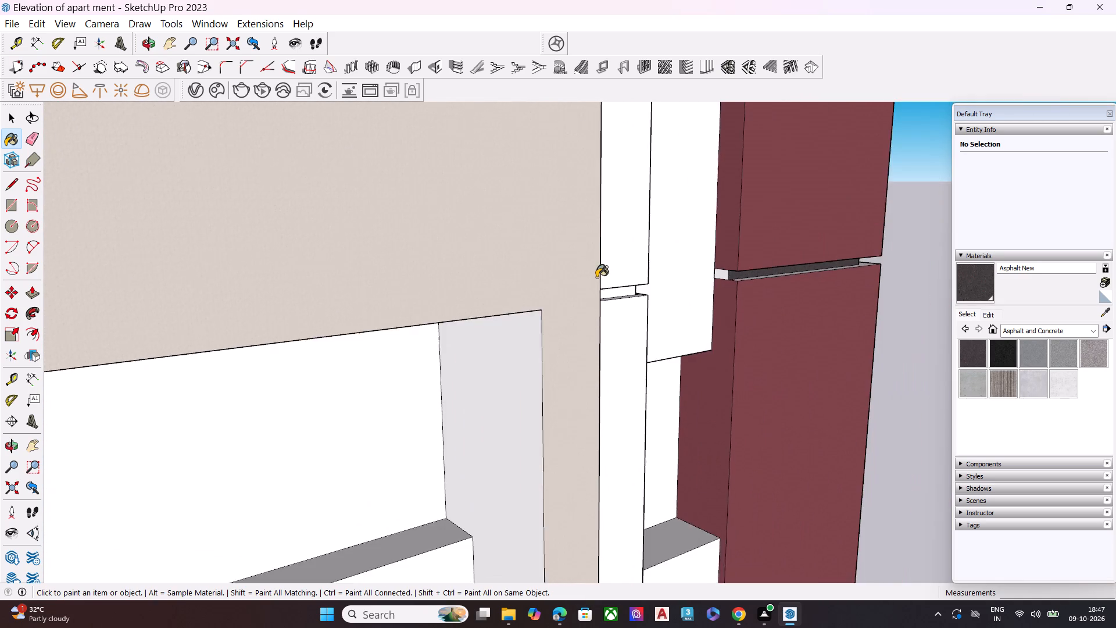
scroll(596, 277, down, 7)
scroll(596, 277, up, 1)
scroll(596, 277, down, 2)
scroll(596, 277, up, 4)
scroll(596, 277, down, 9)
scroll(596, 277, up, 1)
scroll(596, 277, down, 2)
middle_drag(645, 366, 618, 256)
scroll(695, 216, up, 8)
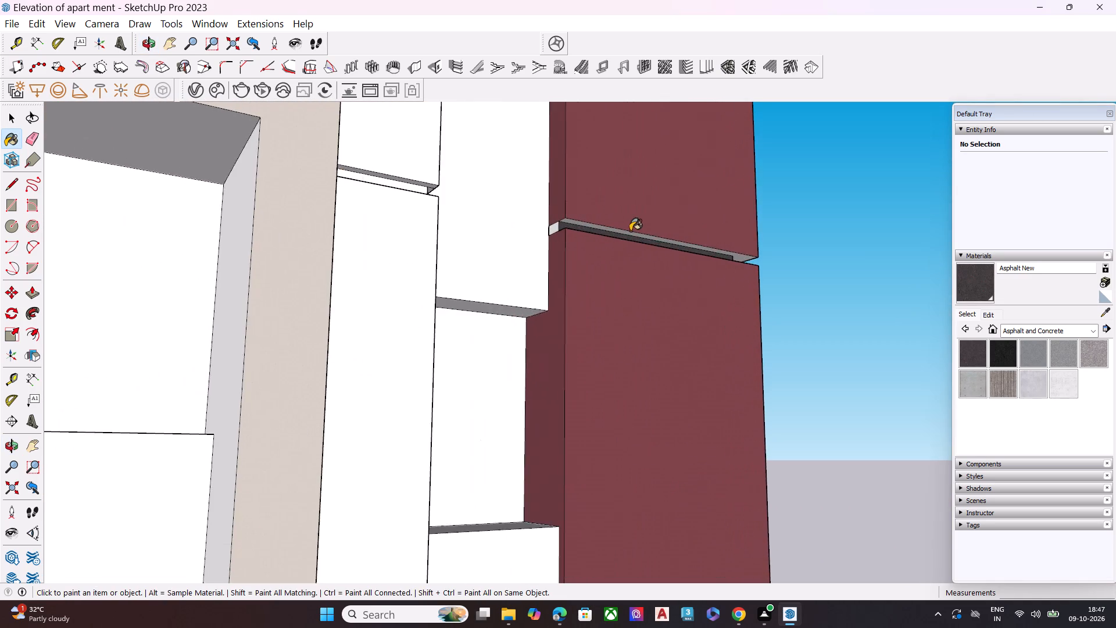
middle_drag(629, 231, 641, 266)
scroll(557, 239, up, 5)
click(564, 245)
Paint the front and outer side faces of the recessed joint between the second and third corner blocks with Asphalt New.
scroll(614, 249, down, 6)
scroll(556, 249, down, 3)
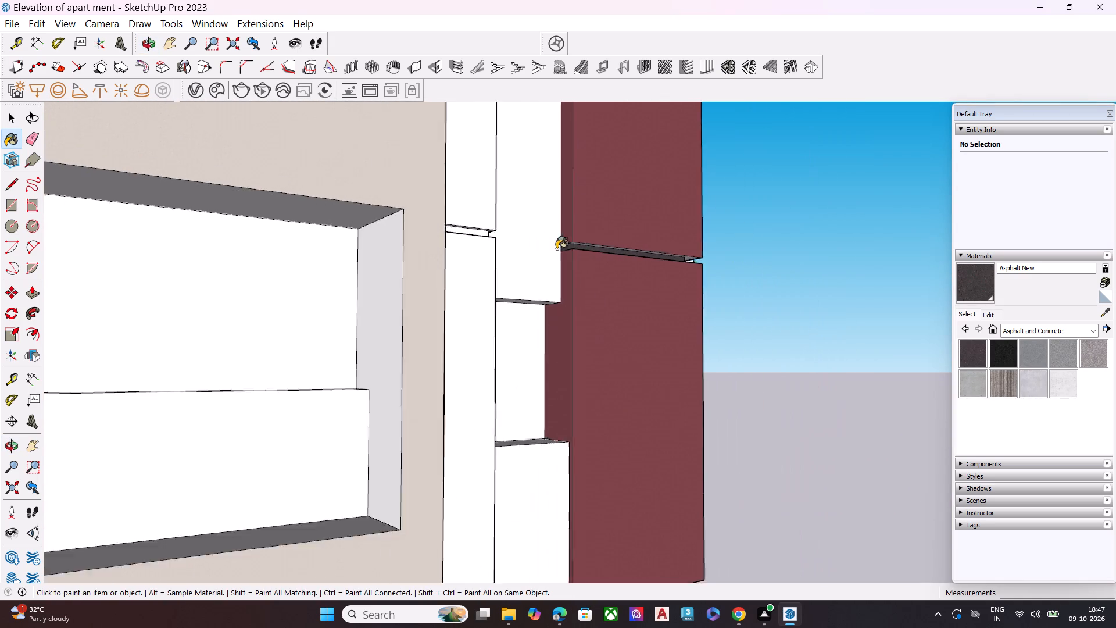
scroll(556, 249, down, 12)
scroll(609, 401, up, 3)
scroll(617, 390, down, 3)
scroll(617, 390, up, 20)
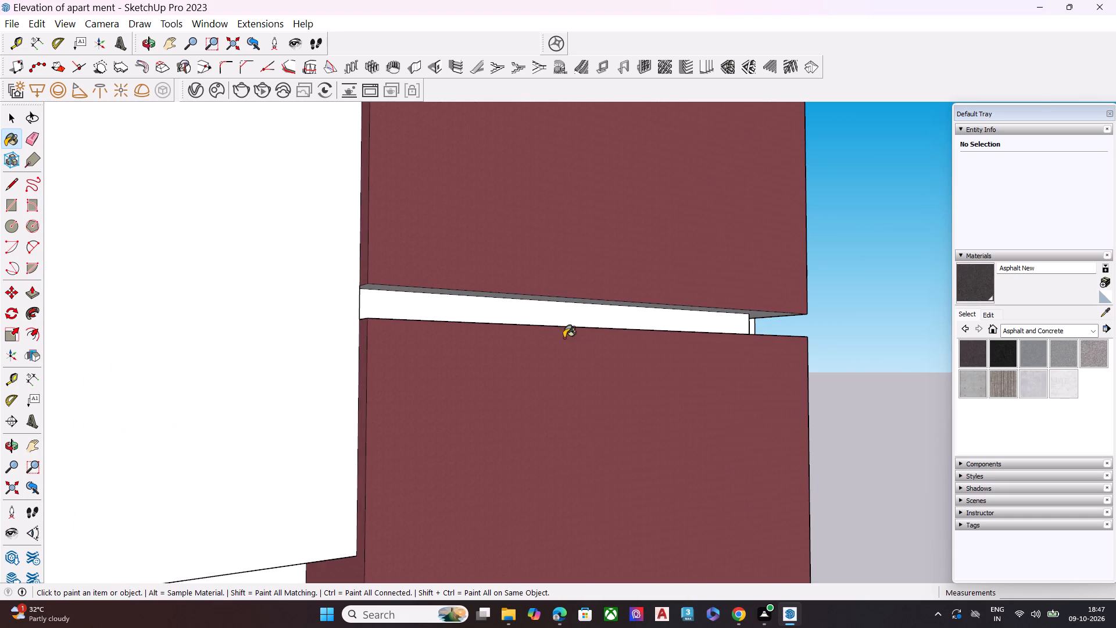
click(555, 318)
middle_drag(717, 320, 317, 323)
scroll(642, 323, up, 1)
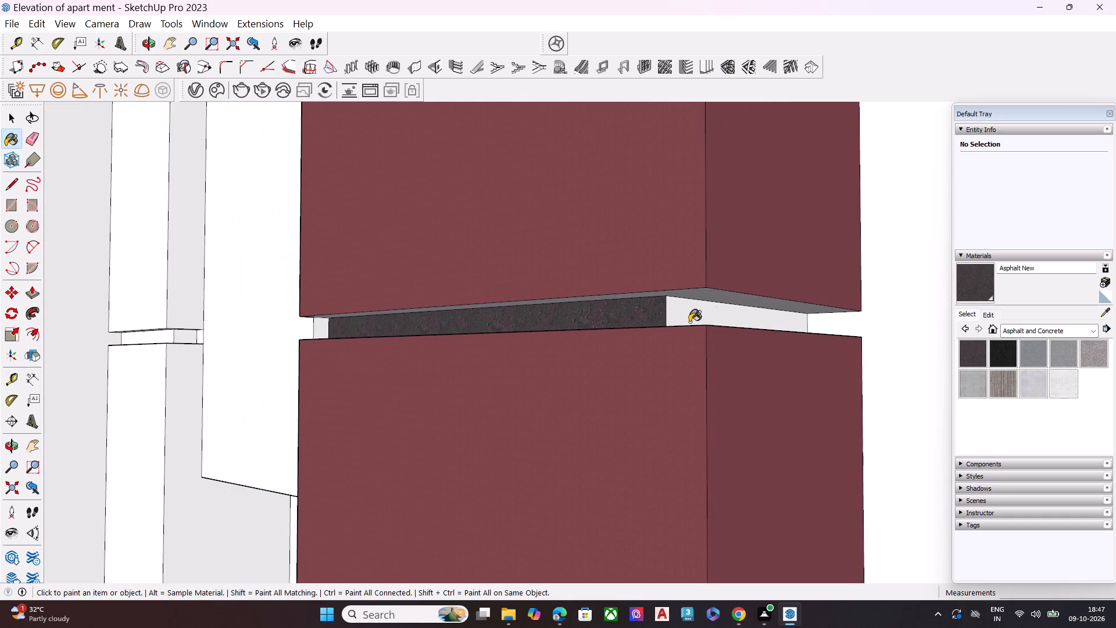
scroll(759, 320, up, 4)
click(664, 317)
Paint the front and outer side faces of the recessed joint above the lowest corner block with Asphalt New.
scroll(706, 312, down, 7)
scroll(590, 317, down, 1)
middle_drag(590, 317, 967, 343)
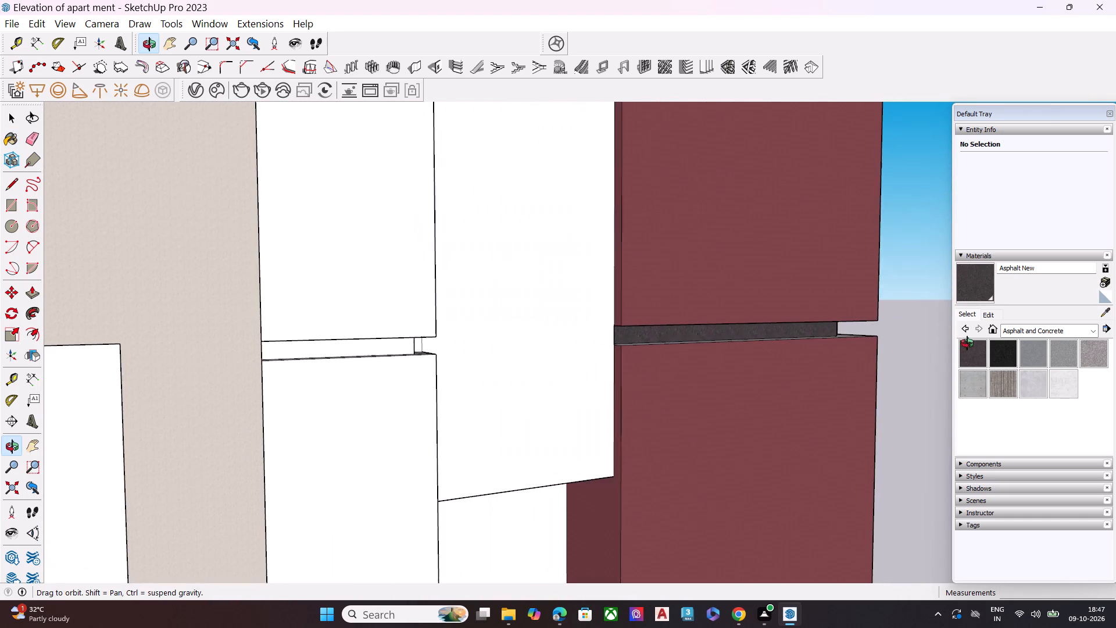
middle_drag(967, 343, 971, 343)
scroll(629, 323, down, 2)
scroll(597, 323, up, 13)
scroll(649, 359, down, 1)
scroll(649, 359, up, 8)
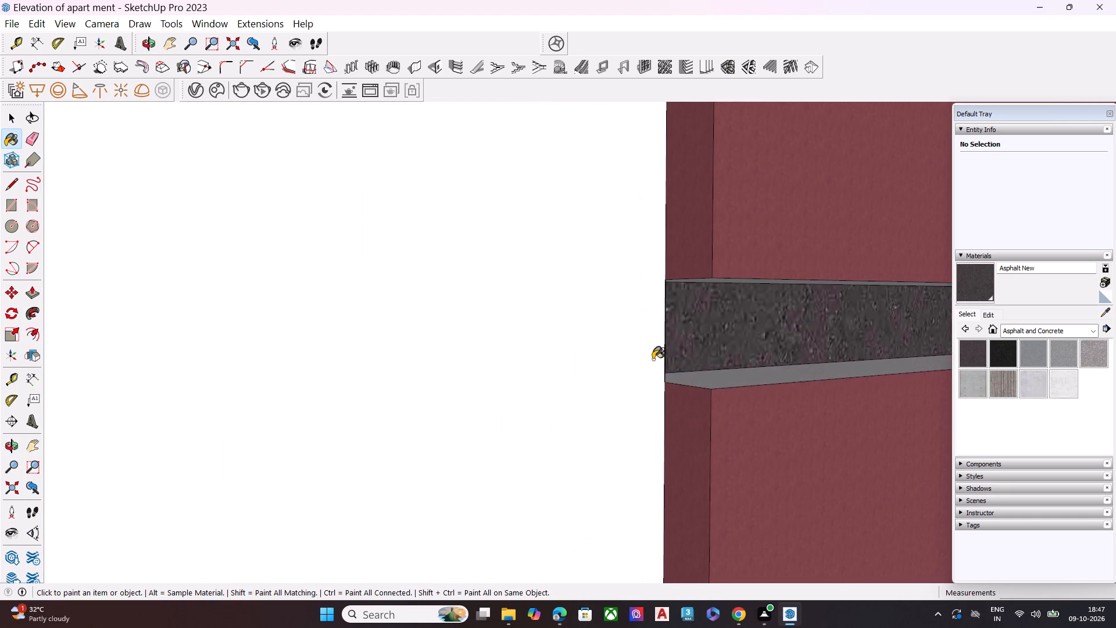
scroll(650, 357, down, 20)
scroll(650, 357, down, 15)
scroll(677, 308, up, 2)
scroll(677, 308, down, 10)
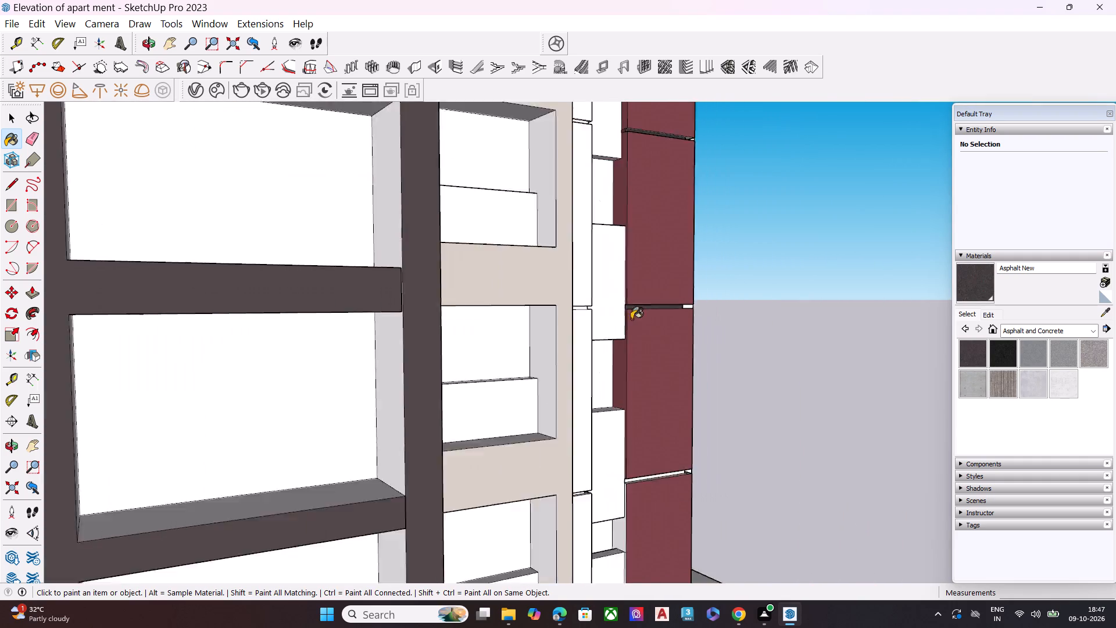
scroll(631, 319, down, 4)
scroll(620, 431, up, 7)
scroll(650, 445, down, 1)
scroll(653, 445, up, 5)
scroll(615, 287, up, 19)
scroll(581, 320, up, 2)
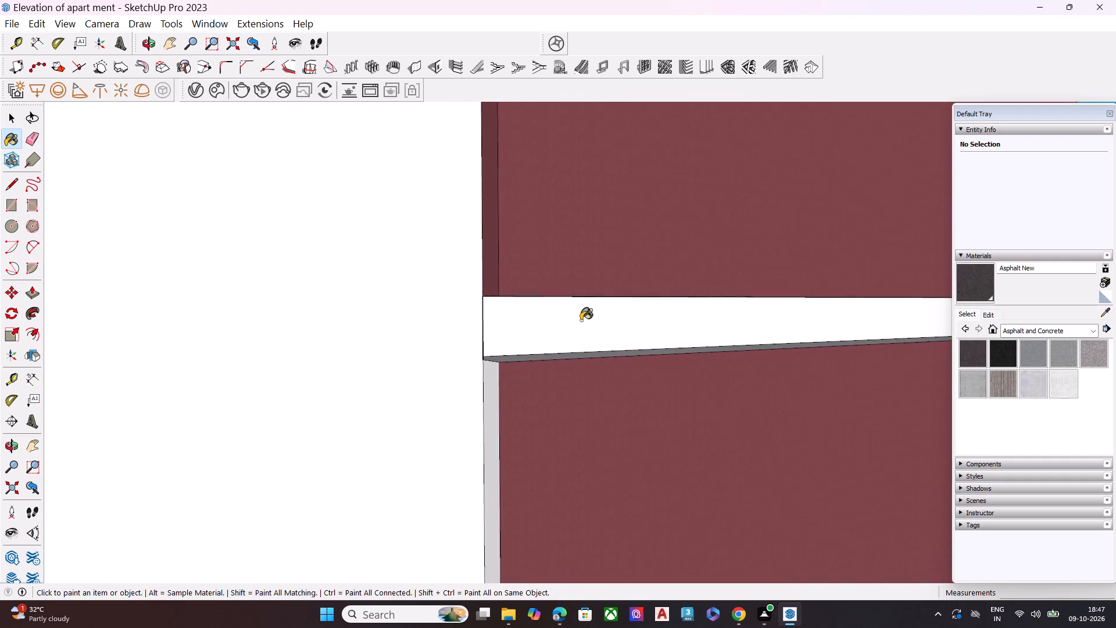
scroll(581, 320, up, 4)
click(575, 322)
scroll(536, 320, down, 8)
middle_drag(810, 335, 449, 347)
scroll(643, 343, down, 3)
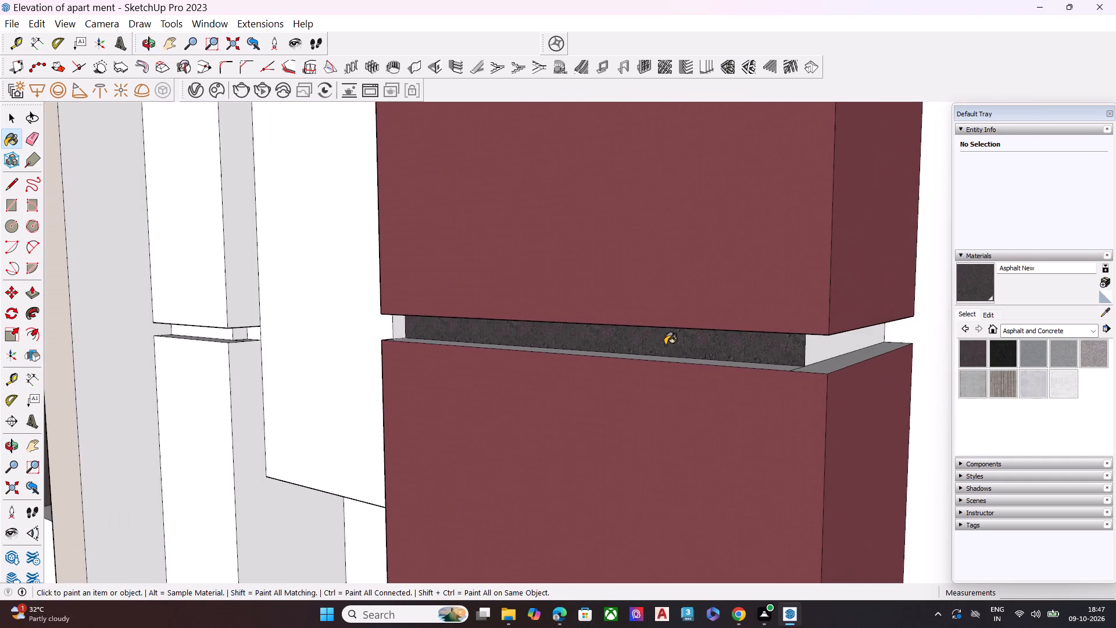
middle_drag(804, 366, 716, 349)
scroll(750, 344, up, 6)
click(742, 324)
Delete the short edge splitting the underside of the third corner block above the lowest joint.
middle_drag(656, 273, 691, 213)
scroll(661, 254, up, 1)
scroll(691, 213, up, 1)
key(space)
click(638, 263)
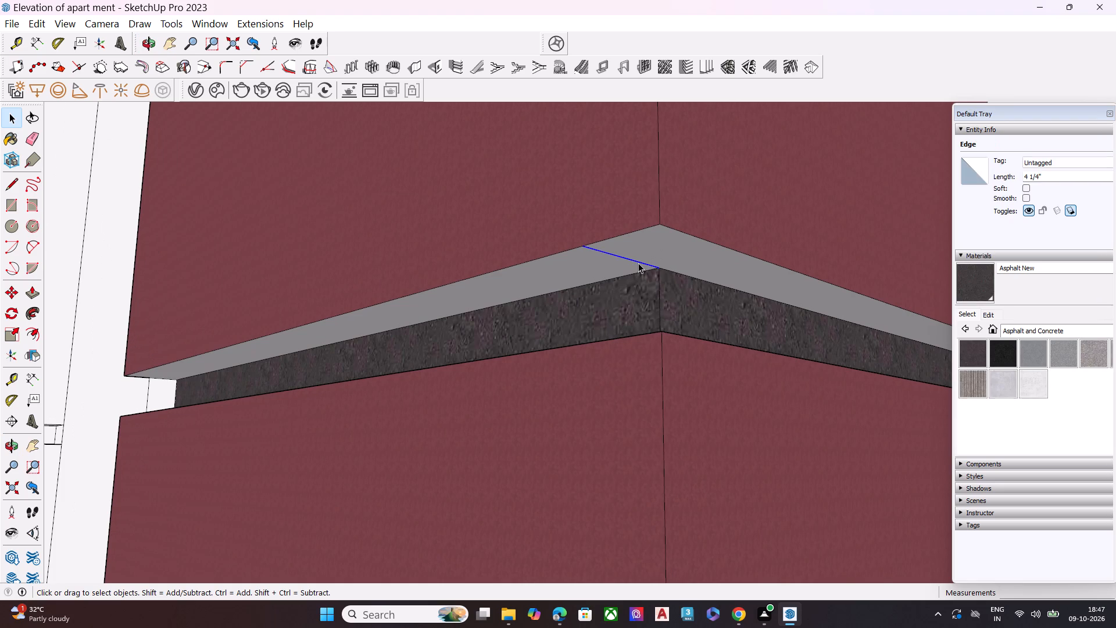
key(Delete)
scroll(780, 282, down, 1)
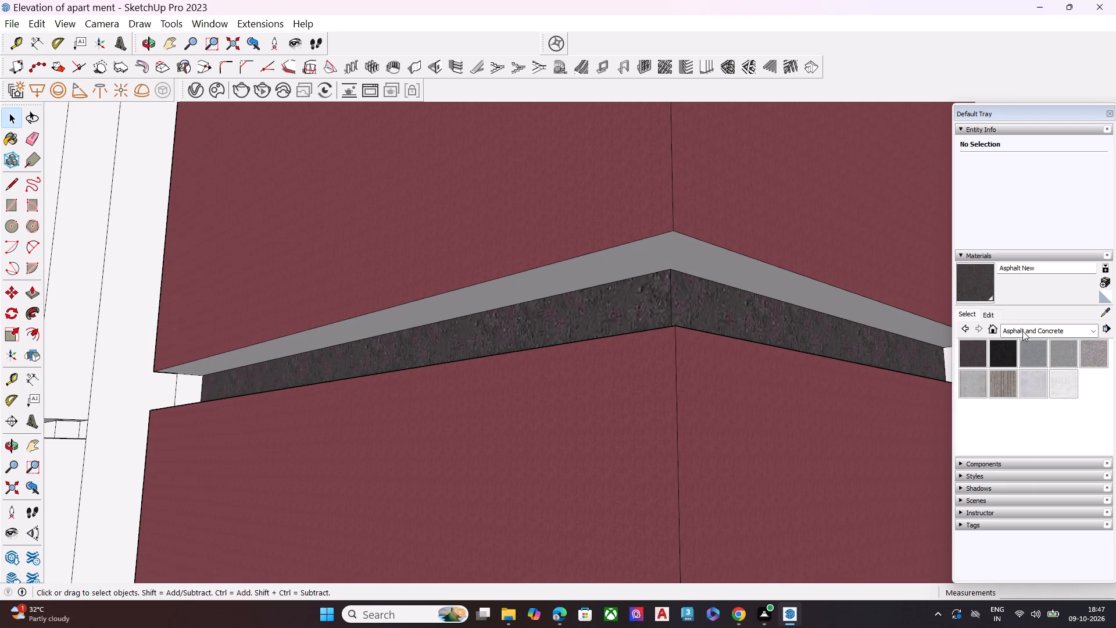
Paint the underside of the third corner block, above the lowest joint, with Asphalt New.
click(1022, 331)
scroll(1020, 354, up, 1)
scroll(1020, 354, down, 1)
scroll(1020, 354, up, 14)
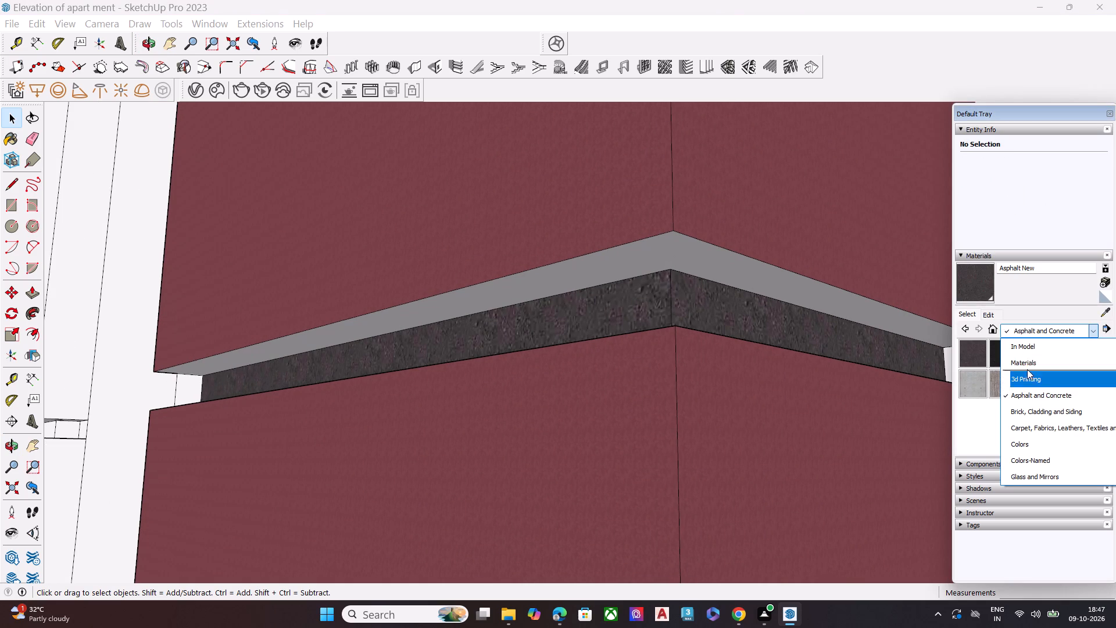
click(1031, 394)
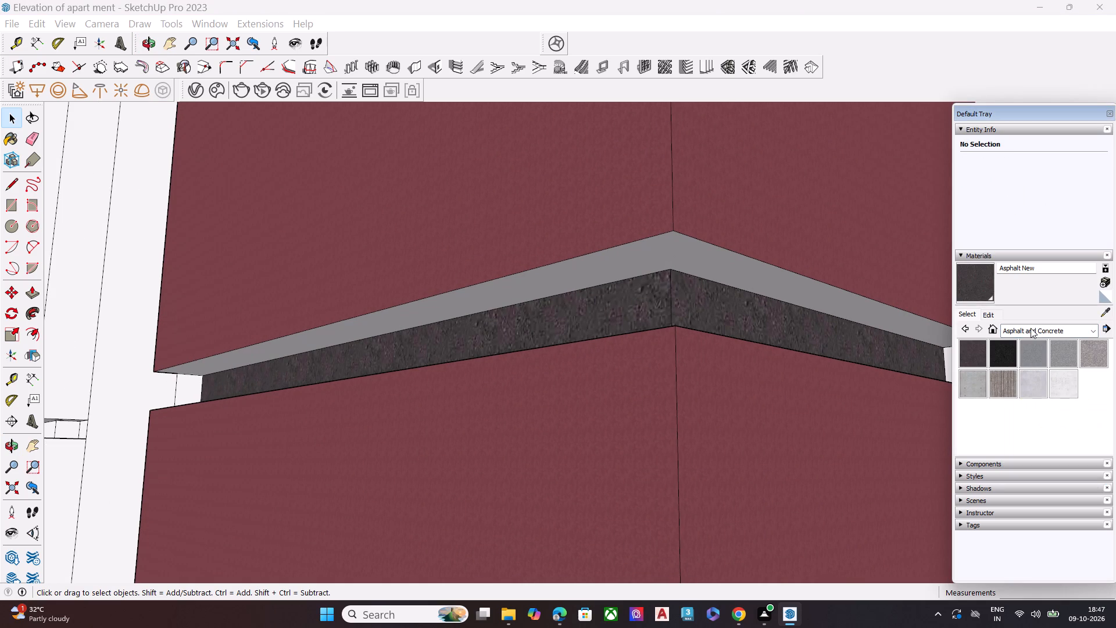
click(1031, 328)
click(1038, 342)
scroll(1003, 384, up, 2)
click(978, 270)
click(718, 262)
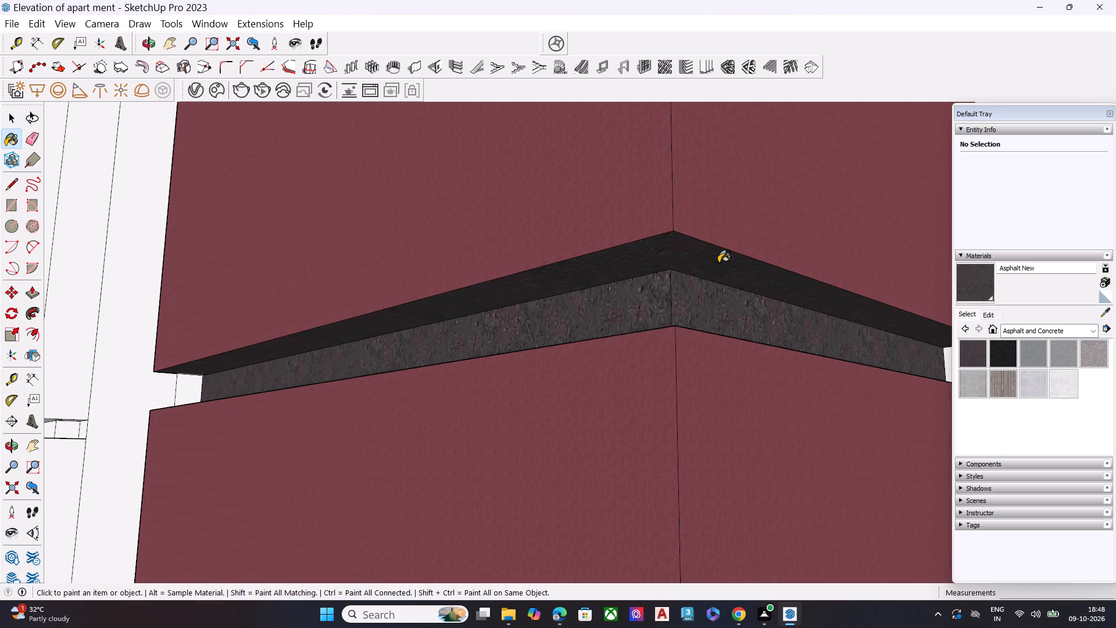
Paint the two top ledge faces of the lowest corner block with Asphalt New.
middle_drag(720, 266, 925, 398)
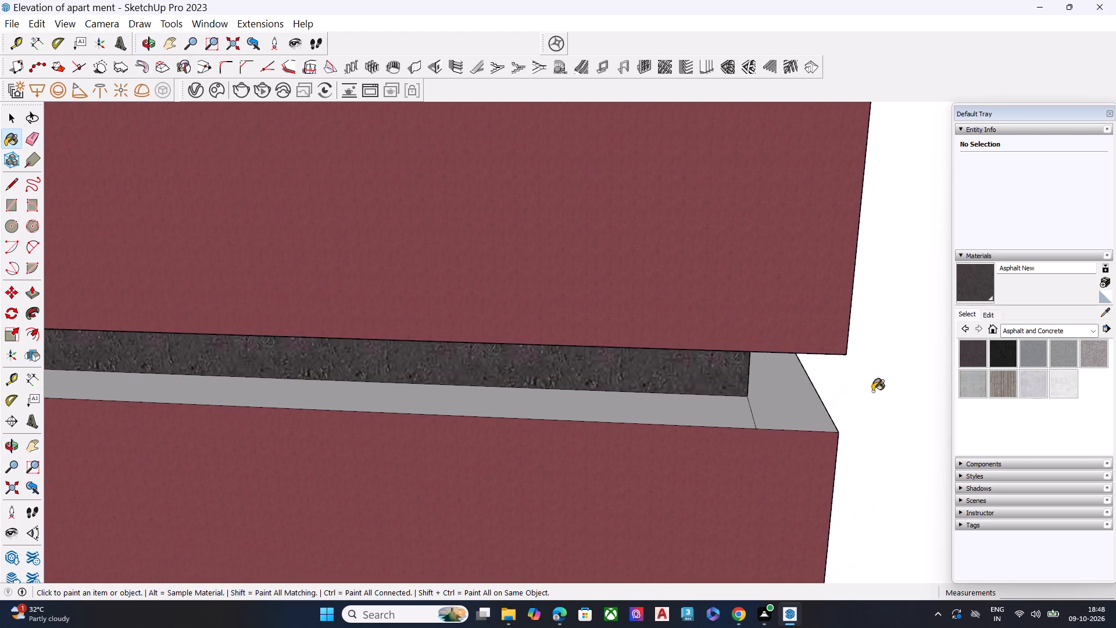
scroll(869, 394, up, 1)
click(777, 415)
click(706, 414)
Examine the asphalt joints of the red corner column up close and from several angles.
scroll(653, 272, down, 11)
scroll(671, 262, up, 1)
scroll(671, 262, down, 4)
scroll(670, 261, up, 1)
scroll(670, 261, down, 11)
scroll(674, 254, down, 11)
scroll(652, 419, up, 3)
scroll(636, 281, down, 8)
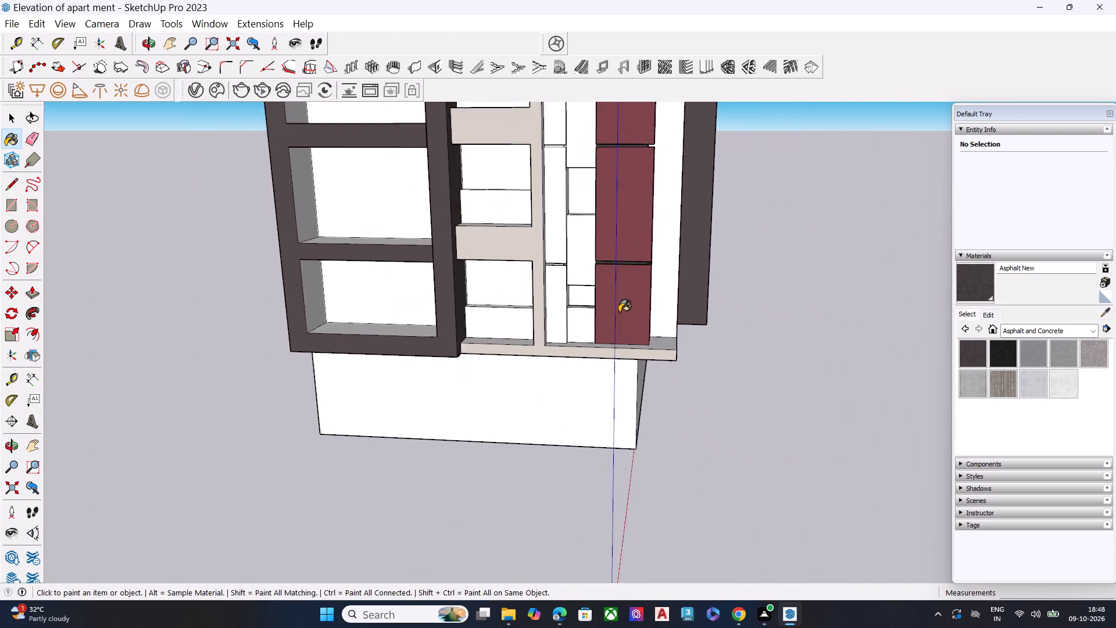
scroll(619, 312, down, 7)
middle_drag(659, 339, 523, 317)
scroll(599, 204, up, 8)
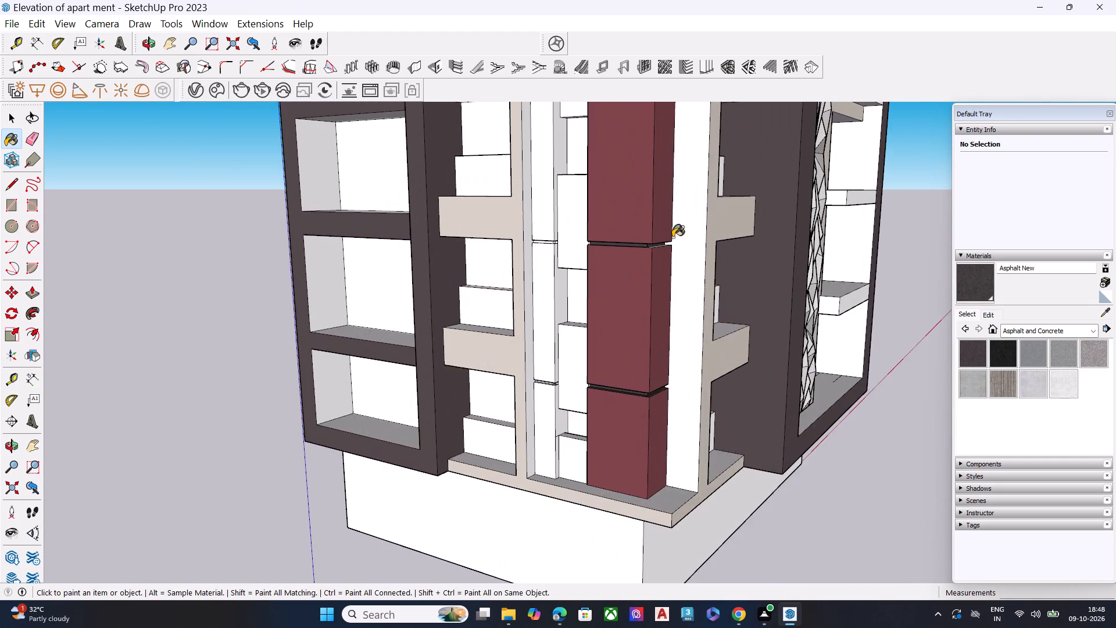
scroll(673, 237, up, 1)
middle_drag(667, 237, 550, 238)
scroll(618, 254, up, 8)
scroll(522, 241, down, 1)
scroll(522, 241, up, 4)
scroll(522, 241, down, 3)
scroll(523, 242, up, 15)
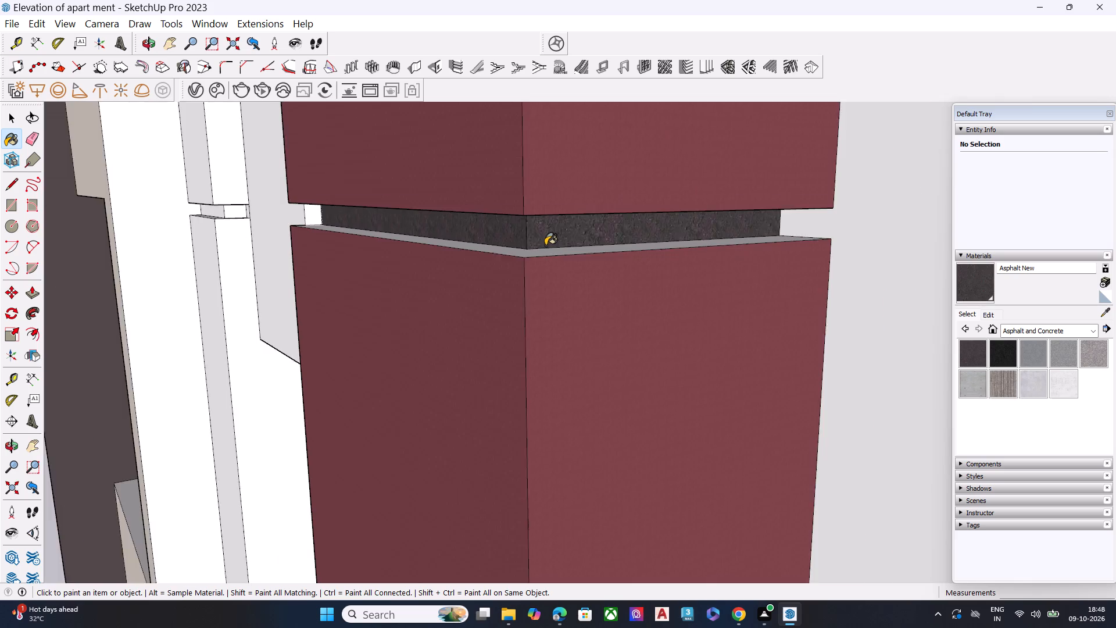
scroll(545, 245, up, 4)
scroll(588, 244, down, 11)
scroll(640, 242, up, 5)
scroll(640, 242, down, 2)
scroll(623, 287, down, 4)
scroll(620, 292, up, 1)
scroll(620, 292, down, 2)
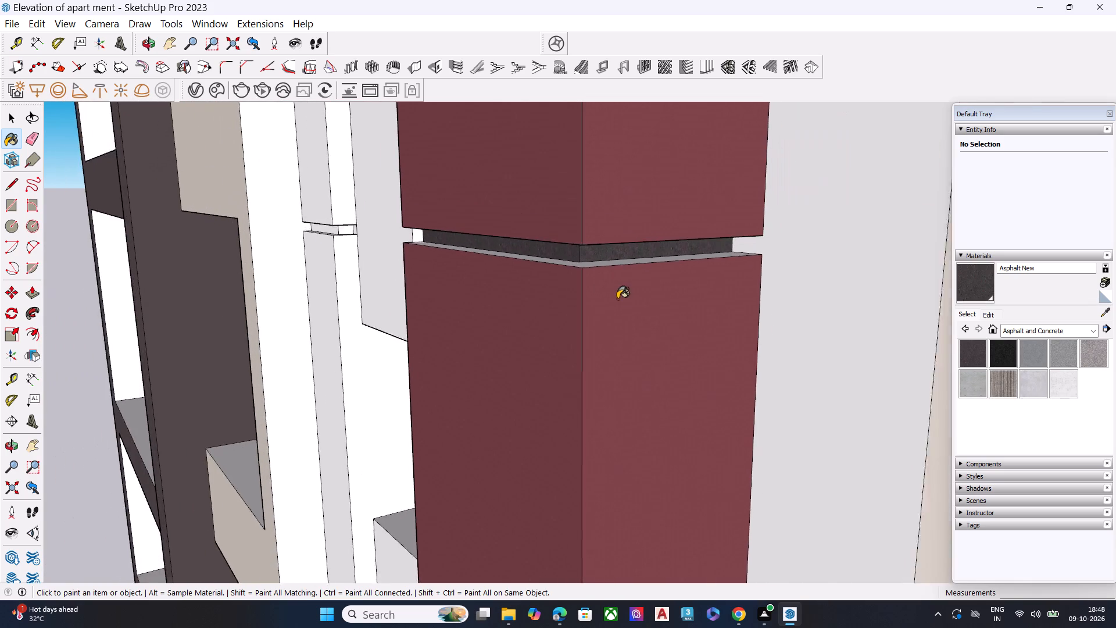
scroll(617, 299, down, 16)
scroll(595, 547, up, 2)
scroll(595, 555, down, 1)
scroll(593, 558, up, 6)
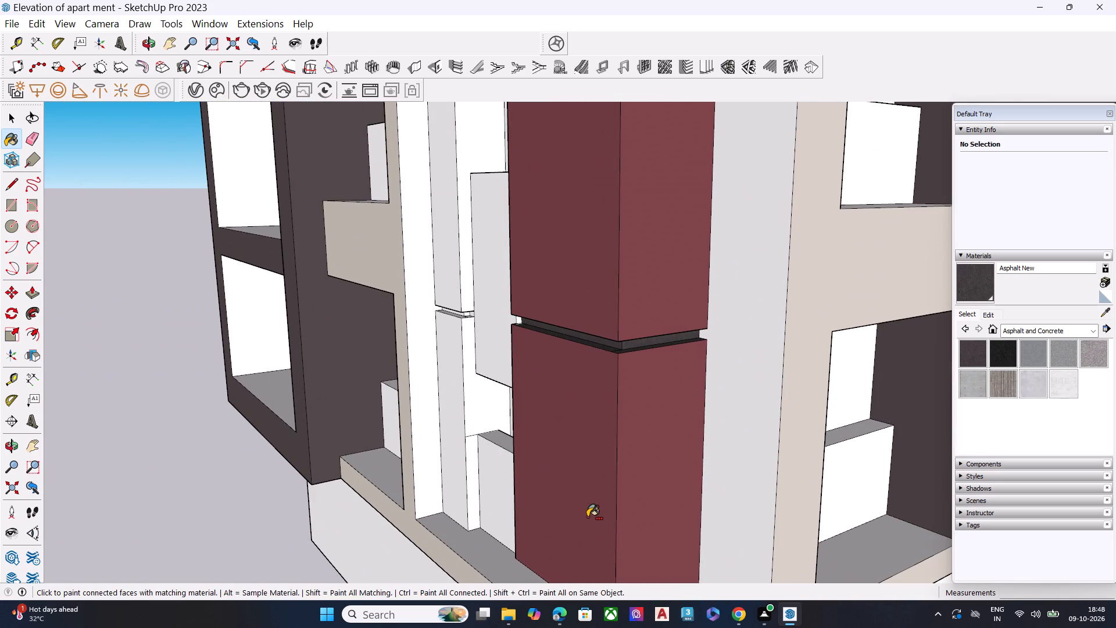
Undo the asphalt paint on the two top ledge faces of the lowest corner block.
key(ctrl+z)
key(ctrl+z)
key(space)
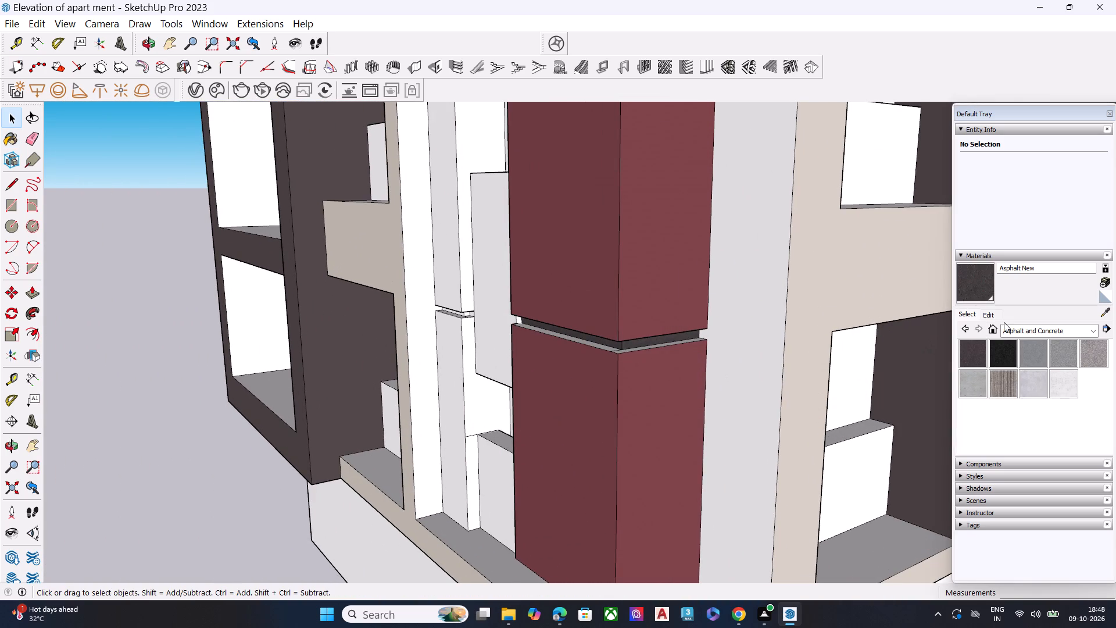
Paint the two top ledge faces of the lowest corner block dark red from the SketchUp folder of Nilaya-Arc.
click(1013, 331)
scroll(1025, 408, down, 7)
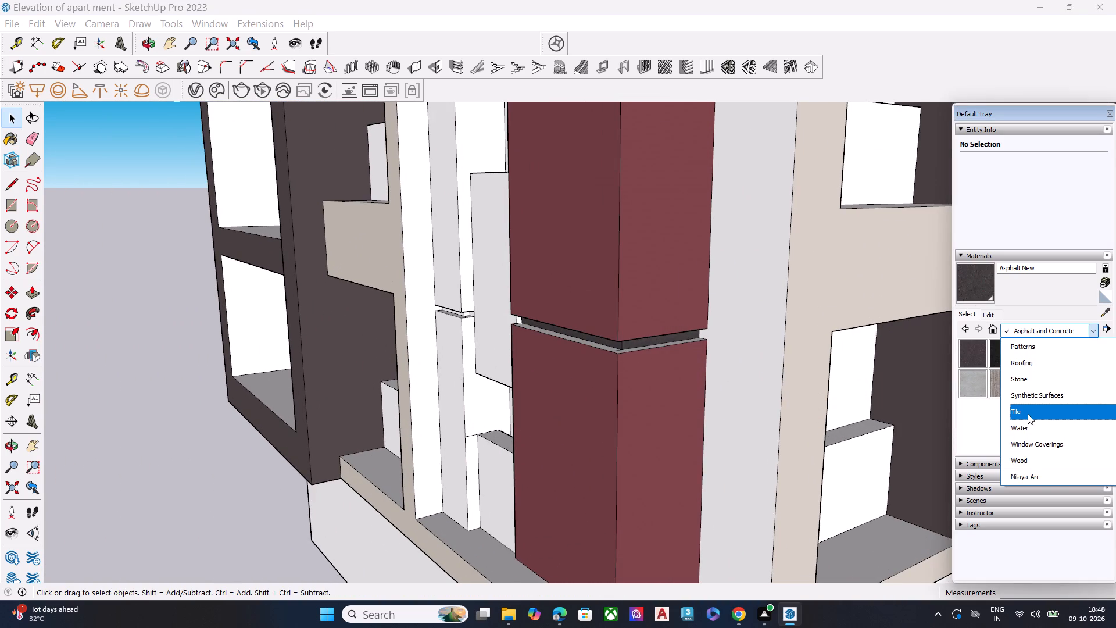
scroll(1029, 449, up, 5)
scroll(1036, 389, up, 5)
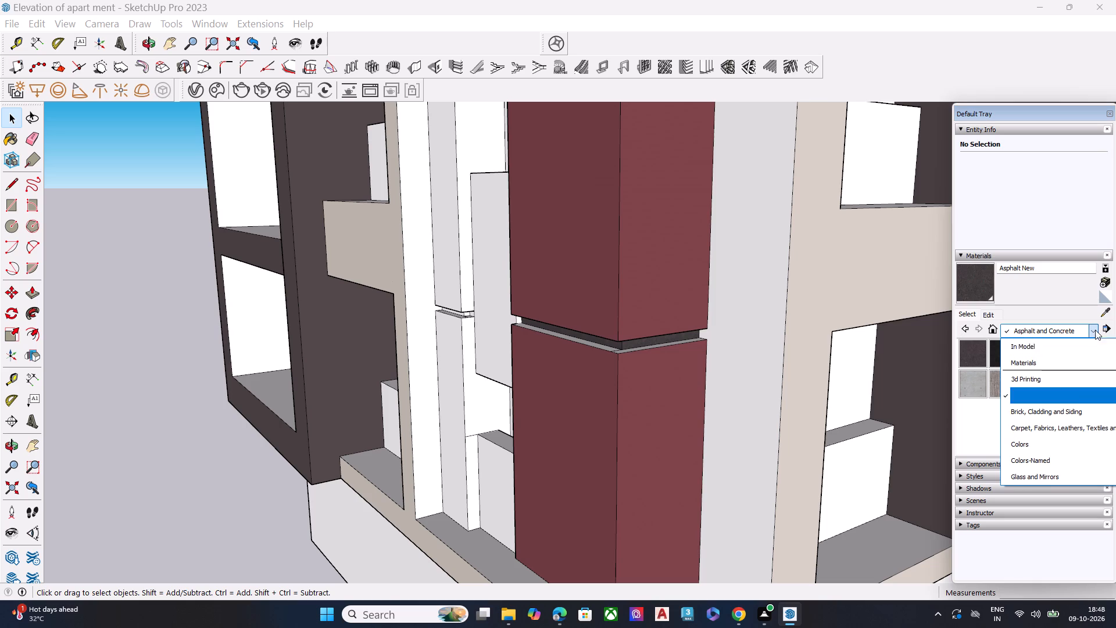
click(1095, 330)
click(1095, 330)
scroll(1022, 376, down, 2)
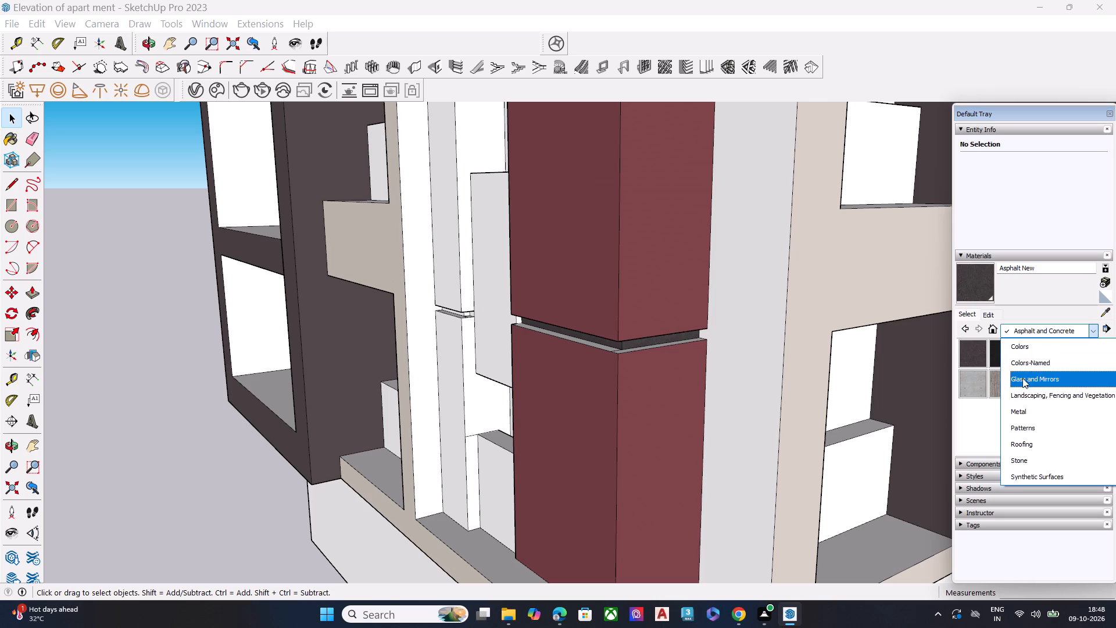
scroll(1023, 378, down, 3)
click(1041, 477)
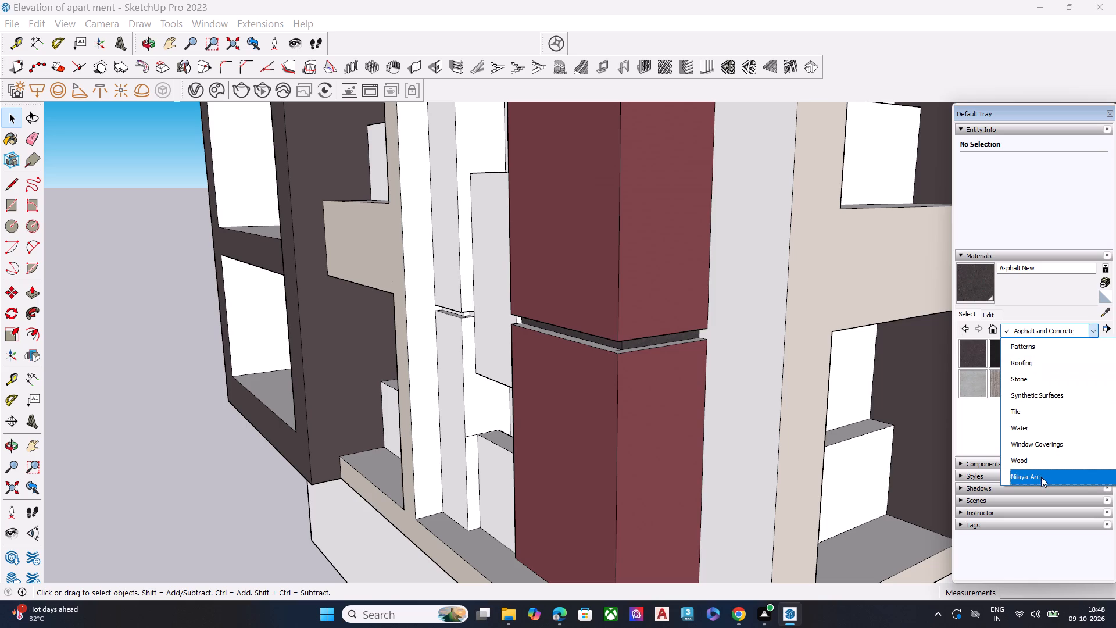
double_click(968, 358)
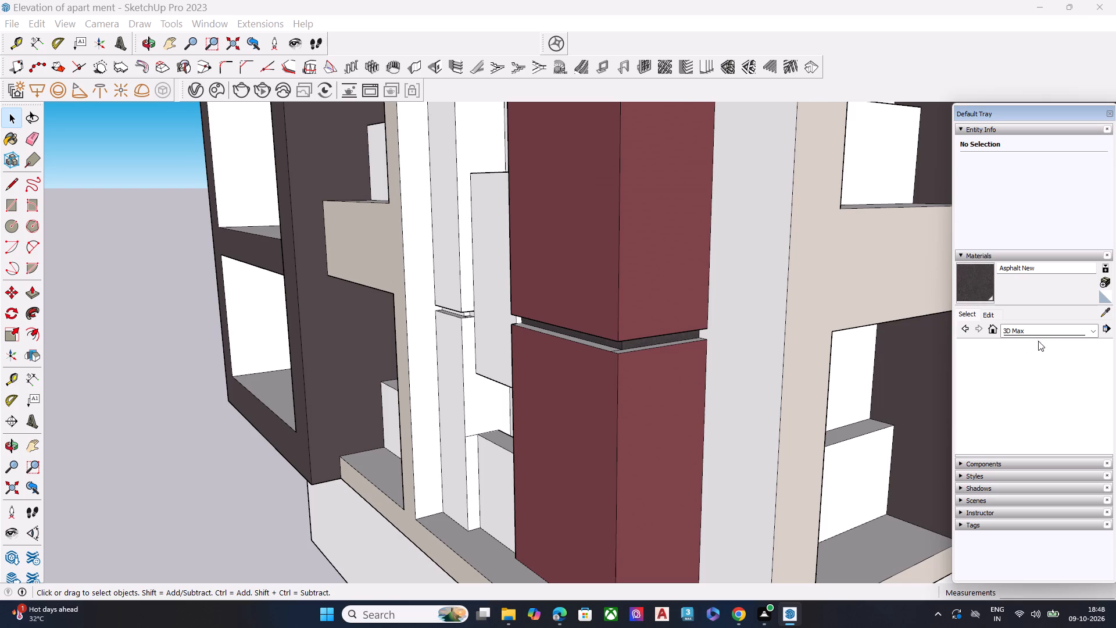
click(964, 329)
double_click(1007, 352)
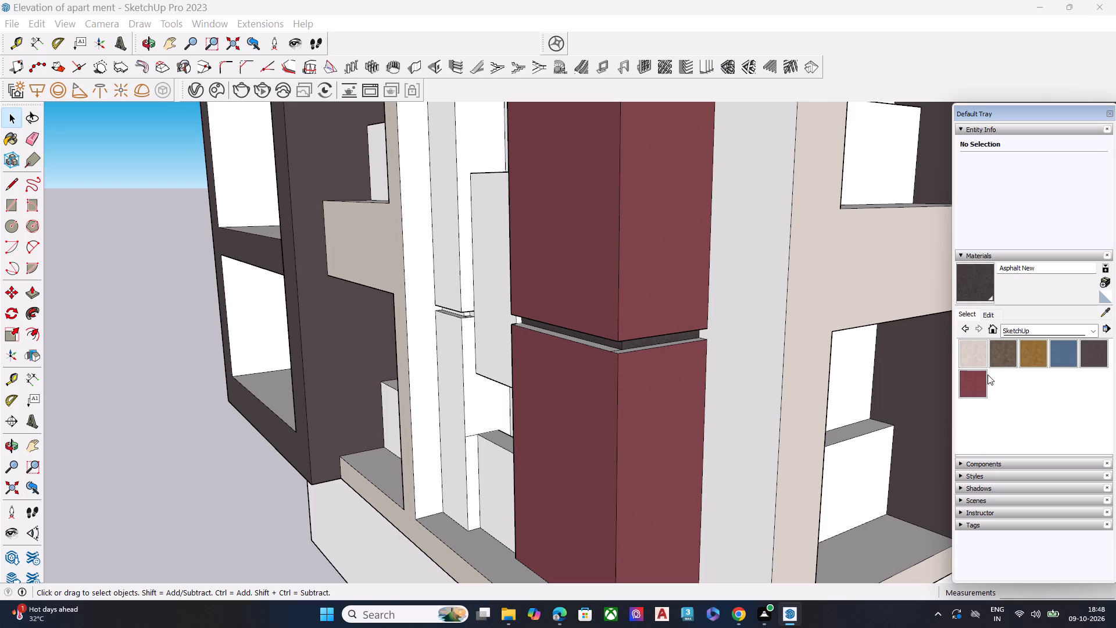
click(977, 384)
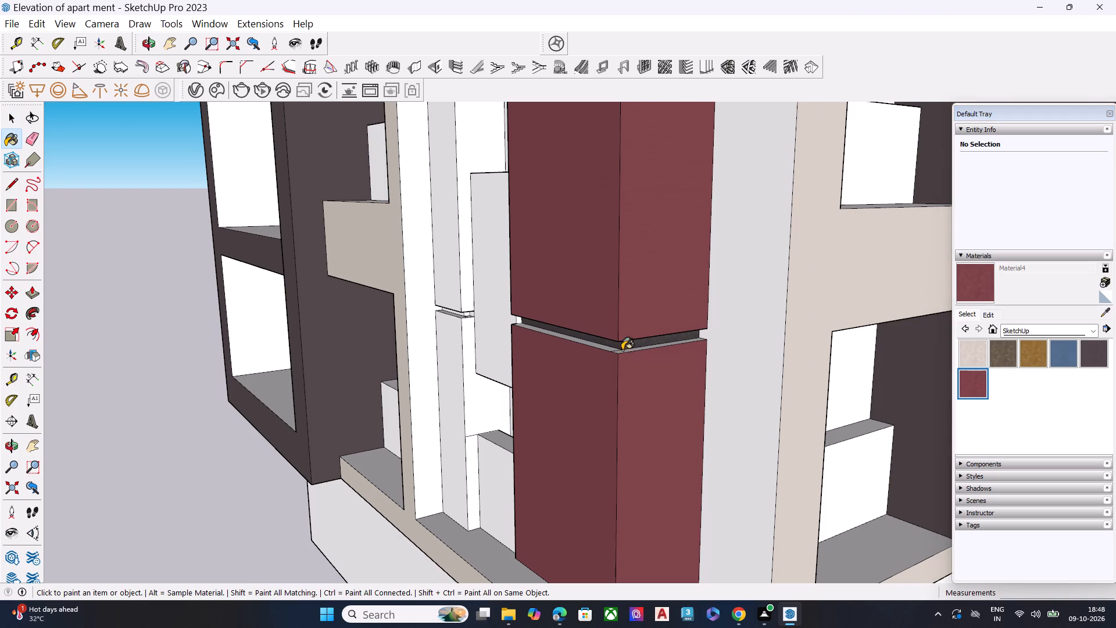
scroll(617, 349, up, 18)
click(638, 367)
click(737, 392)
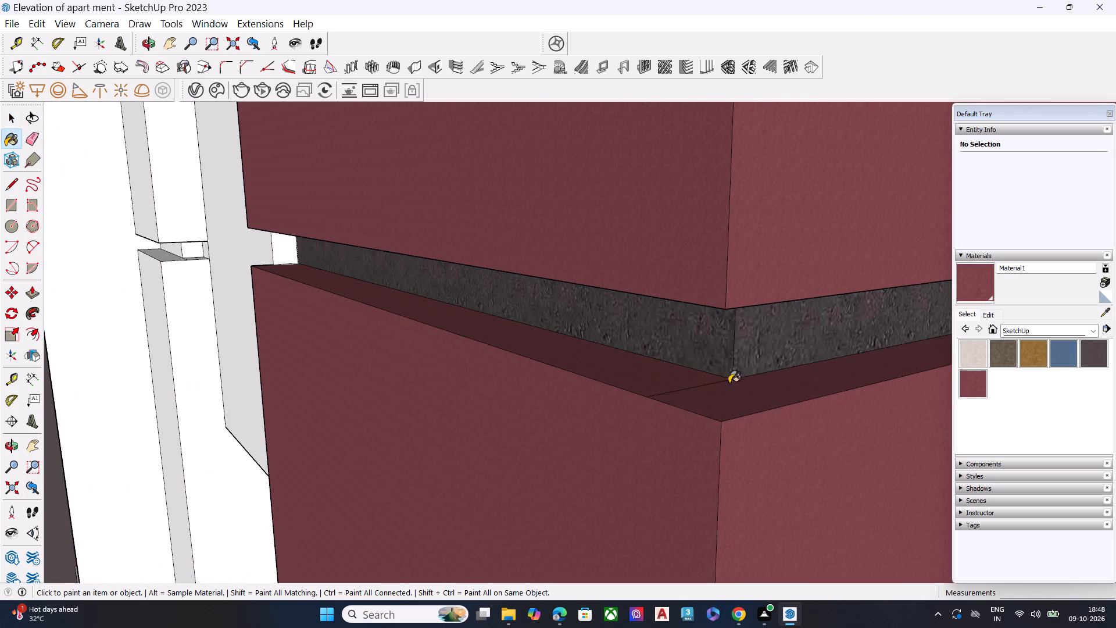
Paint the underside of the third corner block, above the lowest joint, dark red.
scroll(718, 363, up, 1)
middle_drag(718, 363, 760, 174)
click(755, 229)
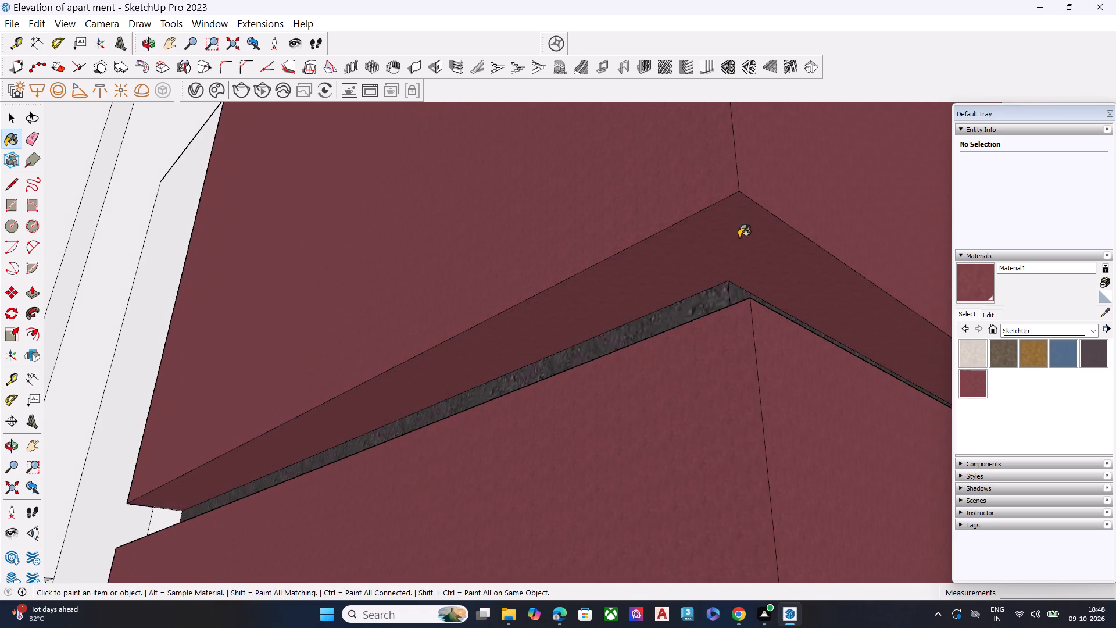
Paint the underside of the second corner block, above the middle joint, dark red.
scroll(528, 291, down, 8)
scroll(639, 326, up, 1)
scroll(651, 314, down, 16)
scroll(667, 312, up, 1)
scroll(667, 312, down, 10)
scroll(667, 306, up, 1)
scroll(667, 306, down, 1)
scroll(667, 306, up, 2)
middle_drag(666, 238, 666, 366)
scroll(633, 347, down, 15)
scroll(639, 255, up, 1)
scroll(639, 255, down, 4)
scroll(639, 255, up, 9)
scroll(629, 302, down, 2)
scroll(629, 302, up, 7)
scroll(649, 304, down, 1)
scroll(649, 304, up, 20)
scroll(649, 304, up, 3)
middle_drag(704, 234, 720, 186)
click(725, 224)
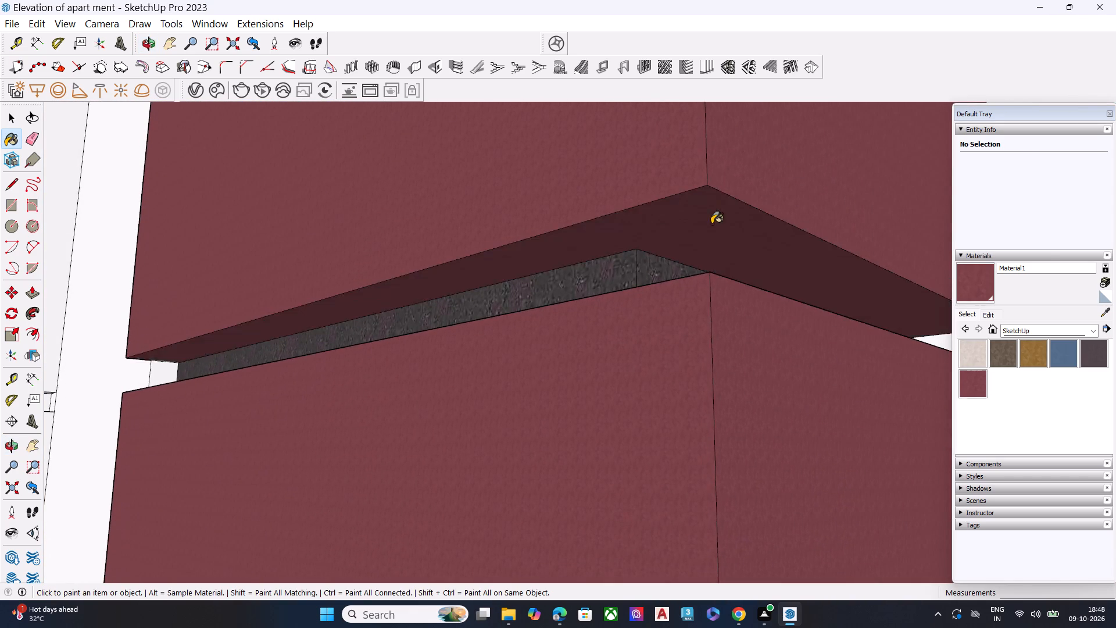
Paint the top ledge of the third corner block, below the middle joint, dark red.
scroll(638, 223, down, 3)
scroll(638, 223, up, 1)
scroll(638, 223, down, 6)
middle_drag(693, 221, 673, 410)
scroll(618, 346, down, 5)
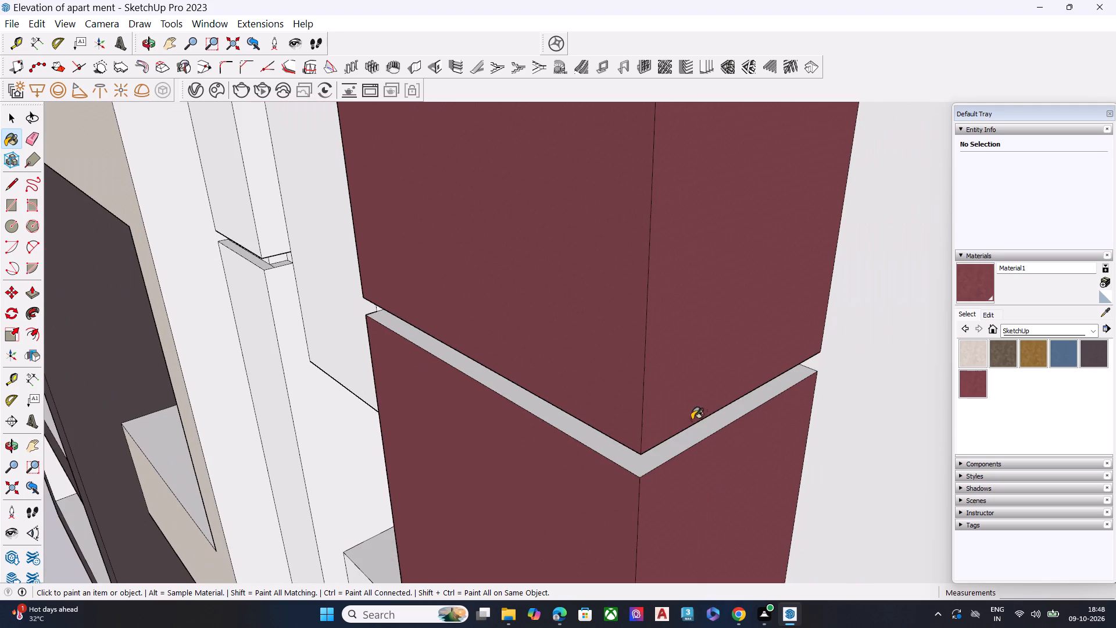
scroll(676, 441, up, 9)
click(684, 447)
Paint the underside of the topmost corner block, above the highest joint, dark red.
scroll(692, 427, down, 9)
middle_drag(510, 376, 733, 369)
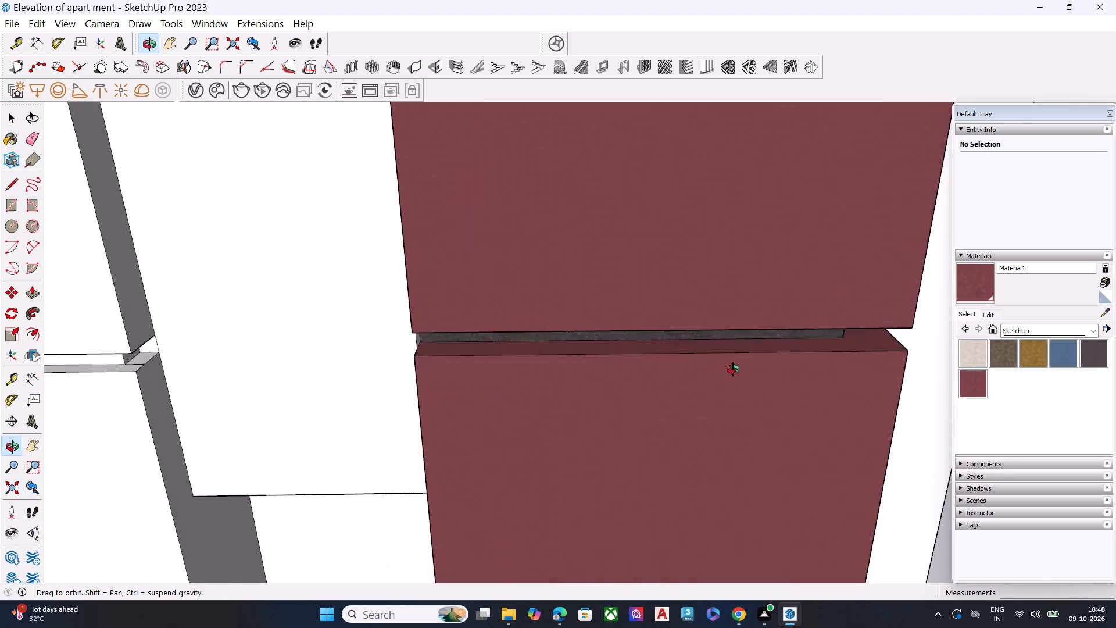
middle_drag(733, 369, 609, 372)
scroll(538, 356, up, 1)
scroll(570, 354, down, 6)
scroll(654, 396, up, 1)
scroll(654, 396, down, 6)
scroll(561, 413, up, 2)
scroll(561, 413, down, 7)
scroll(595, 381, up, 4)
scroll(595, 381, down, 9)
scroll(615, 408, up, 1)
scroll(615, 408, down, 6)
scroll(632, 280, up, 2)
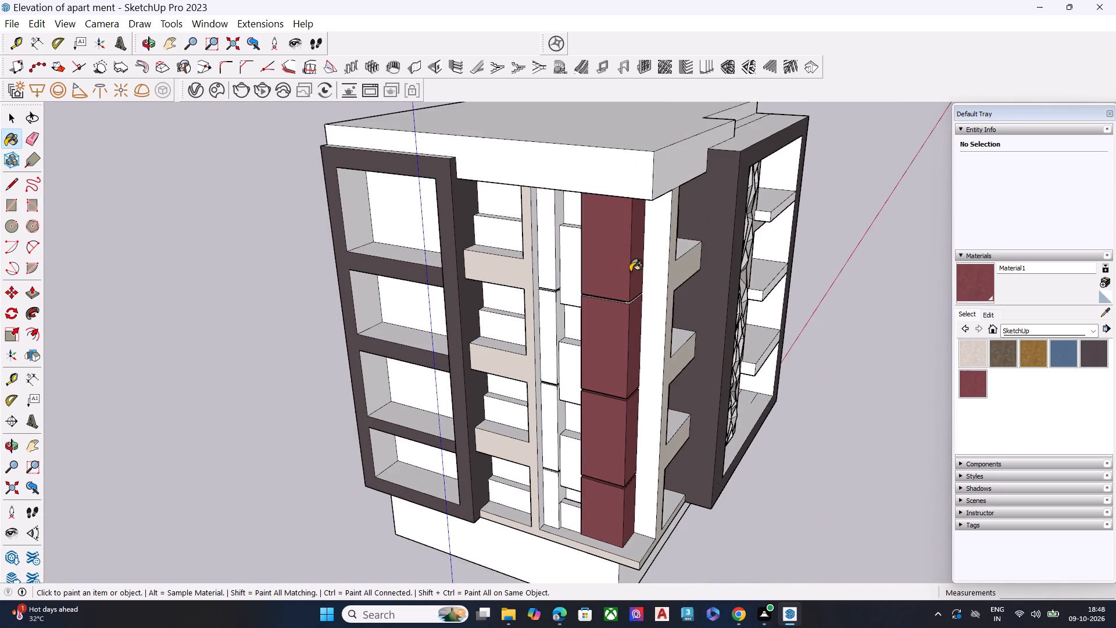
scroll(630, 272, up, 16)
middle_drag(646, 370, 630, 310)
scroll(641, 366, up, 10)
middle_drag(640, 390, 635, 382)
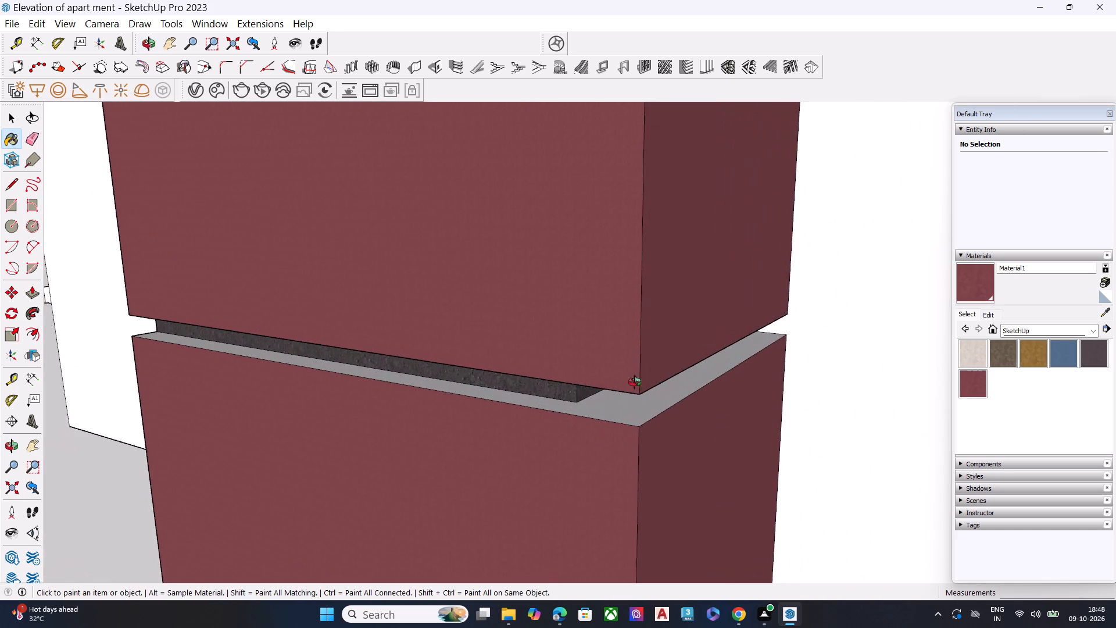
middle_drag(635, 382, 630, 294)
scroll(631, 297, up, 8)
click(652, 266)
Paint the top ledge of the second corner block, below the highest joint, dark red.
scroll(635, 277, down, 6)
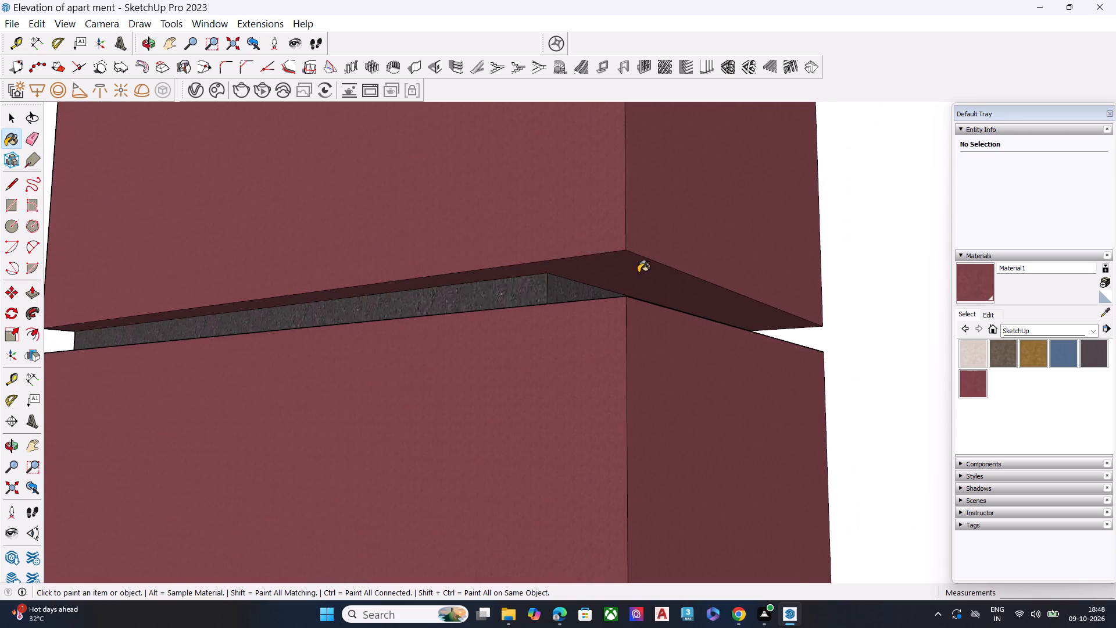
middle_drag(644, 249, 639, 369)
scroll(597, 473, up, 1)
scroll(597, 473, down, 1)
scroll(597, 473, up, 9)
click(605, 465)
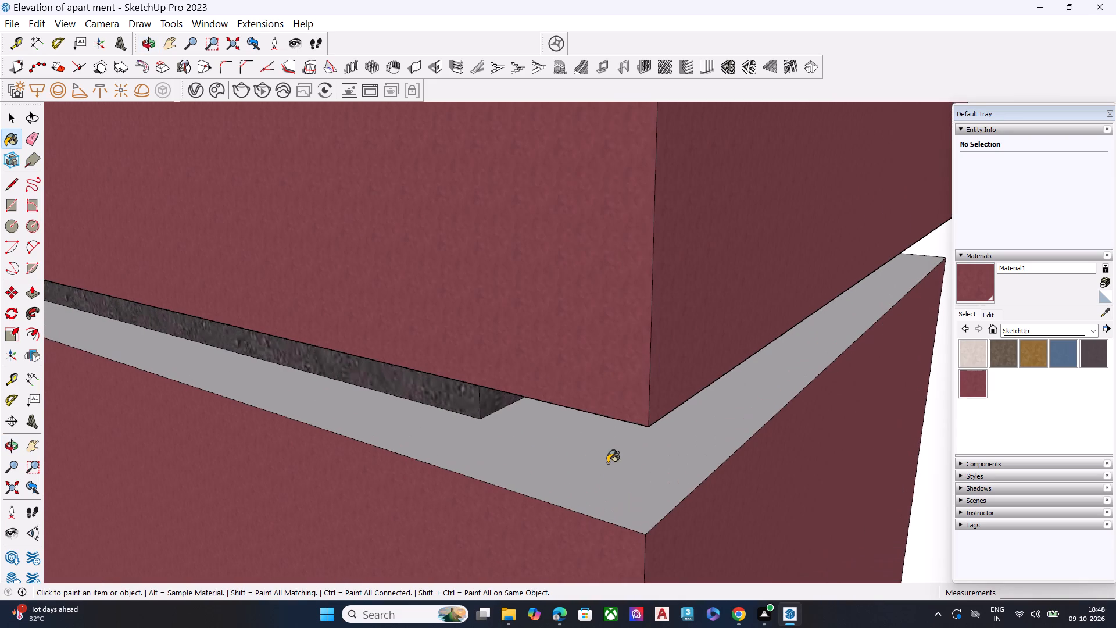
Examine the red corner column's joints and the surrounding facades up close and from a distance.
scroll(614, 456, down, 18)
middle_drag(426, 421, 871, 416)
scroll(579, 422, up, 2)
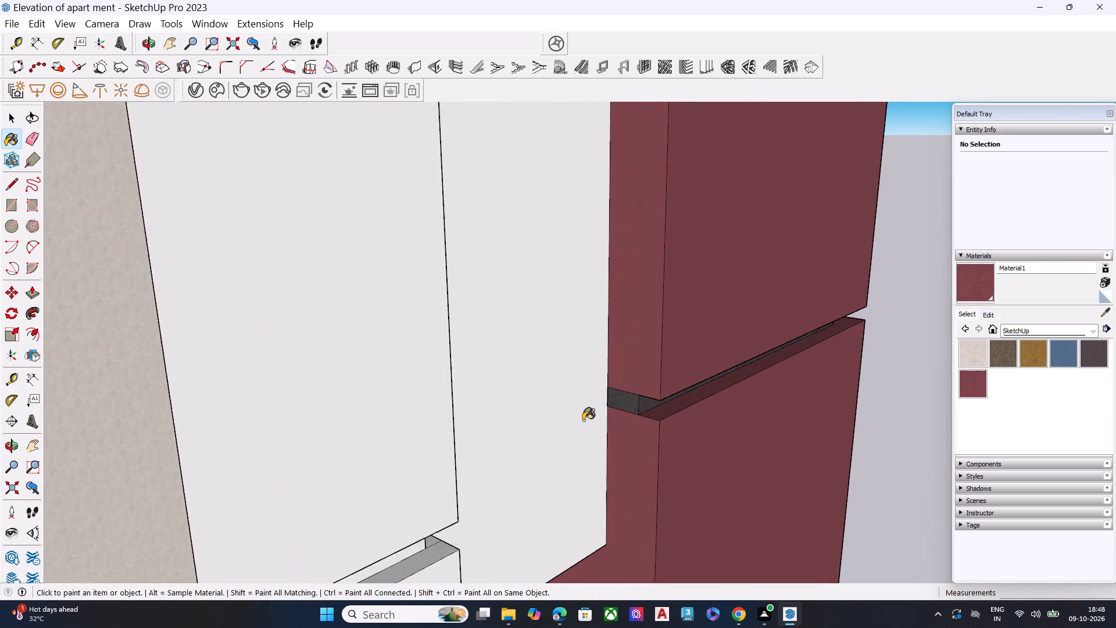
scroll(583, 420, up, 2)
scroll(638, 416, down, 3)
scroll(596, 416, up, 2)
scroll(579, 415, down, 7)
scroll(576, 376, up, 2)
scroll(571, 376, down, 2)
scroll(566, 377, up, 1)
scroll(560, 377, down, 1)
scroll(563, 374, up, 1)
scroll(563, 374, down, 6)
scroll(563, 374, up, 1)
scroll(563, 374, down, 12)
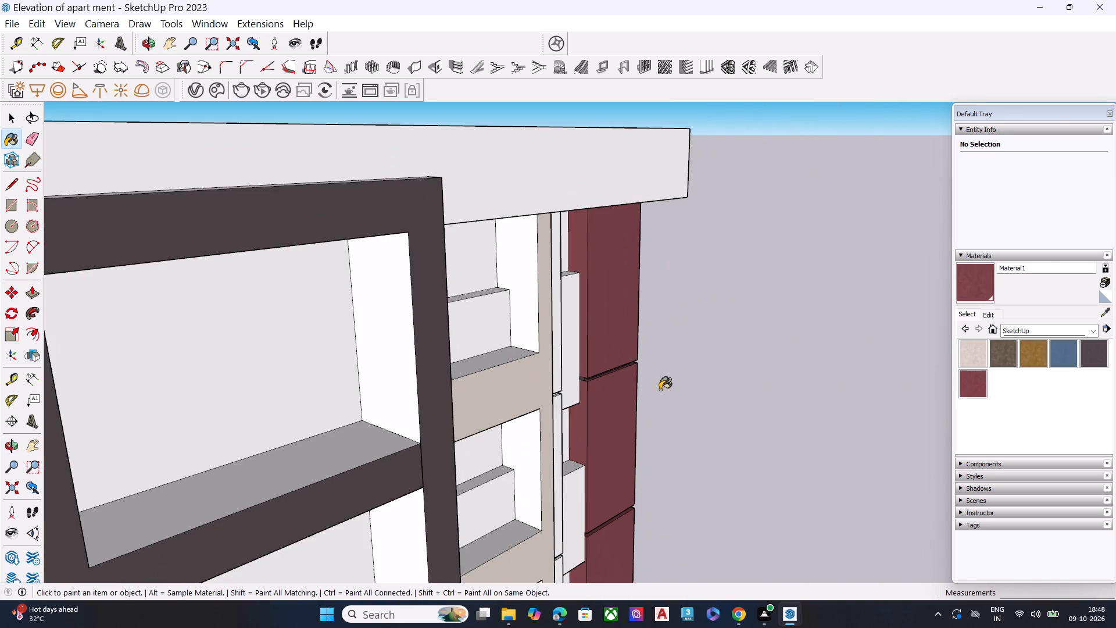
middle_drag(646, 409, 336, 404)
scroll(476, 326, down, 11)
middle_drag(570, 364, 403, 304)
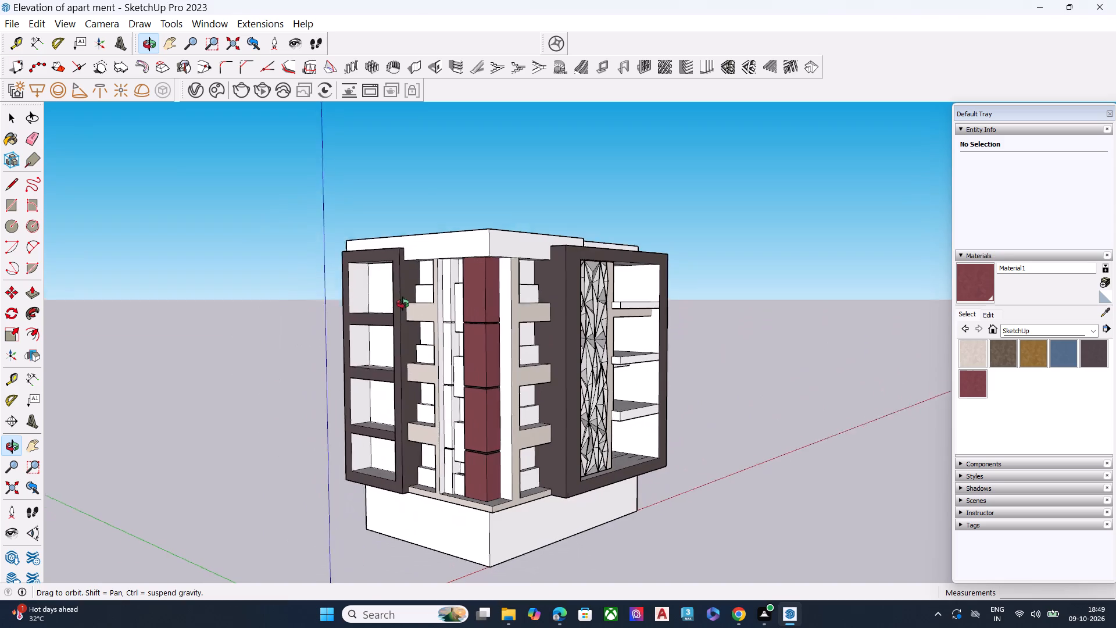
middle_drag(403, 304, 407, 291)
scroll(425, 363, up, 5)
key(space)
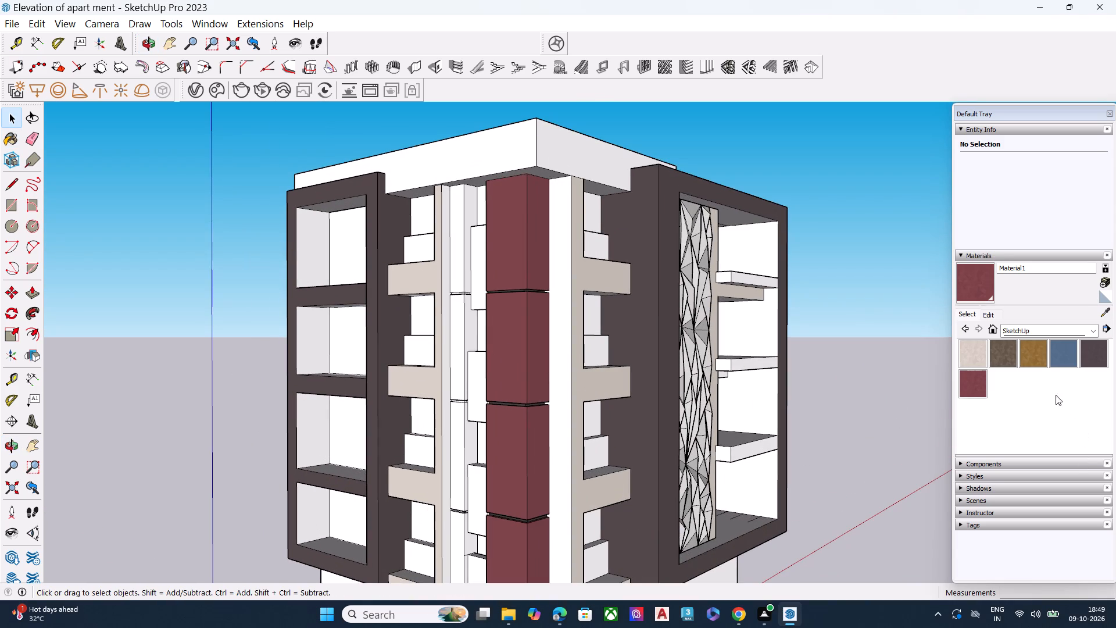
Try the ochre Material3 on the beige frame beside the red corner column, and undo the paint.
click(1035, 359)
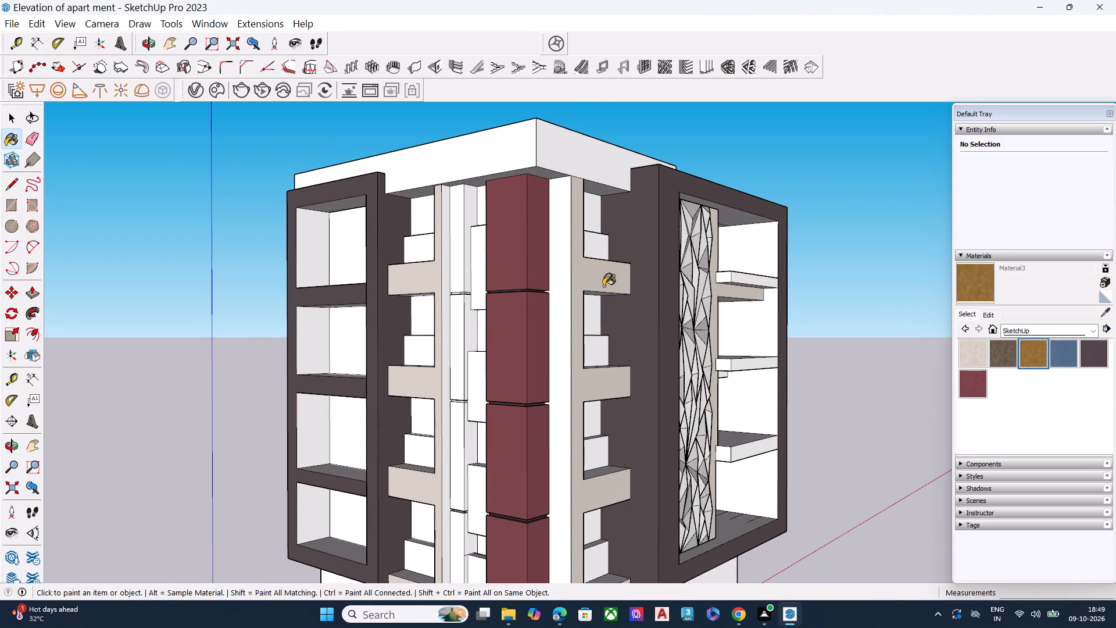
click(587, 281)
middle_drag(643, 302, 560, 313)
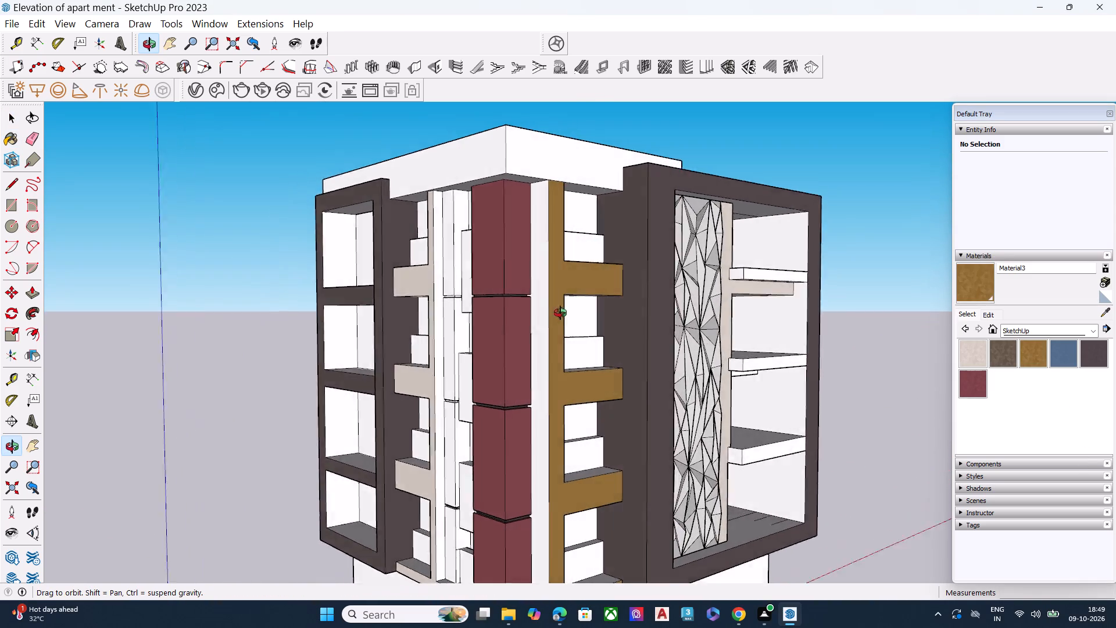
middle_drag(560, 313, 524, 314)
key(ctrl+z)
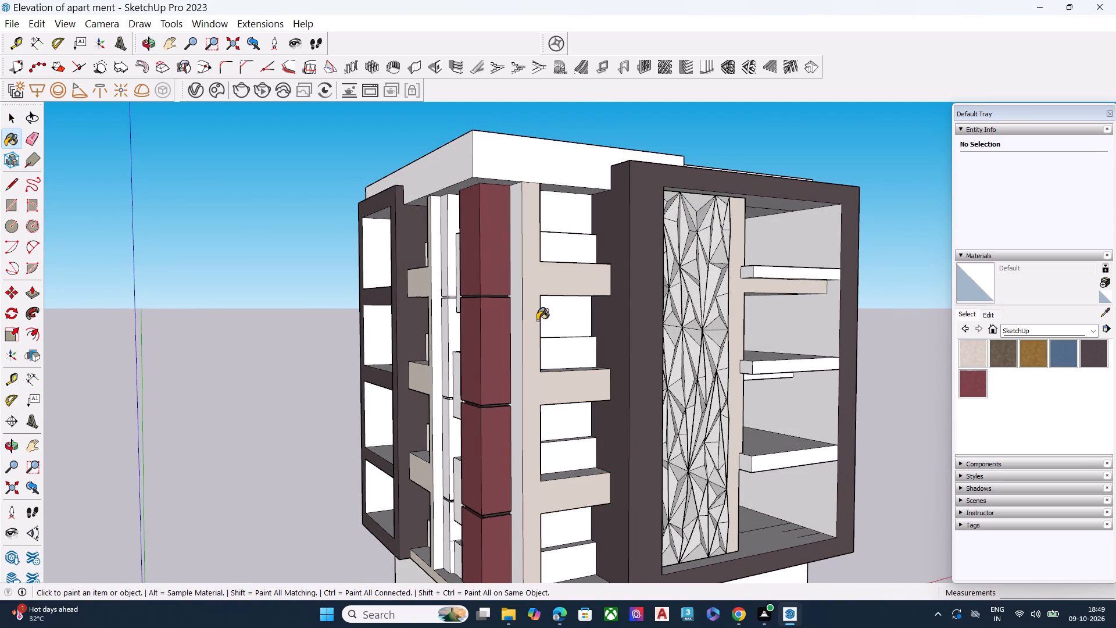
Paint the white side faces of the two frames flanking the red corner column light beige.
middle_drag(535, 328, 673, 329)
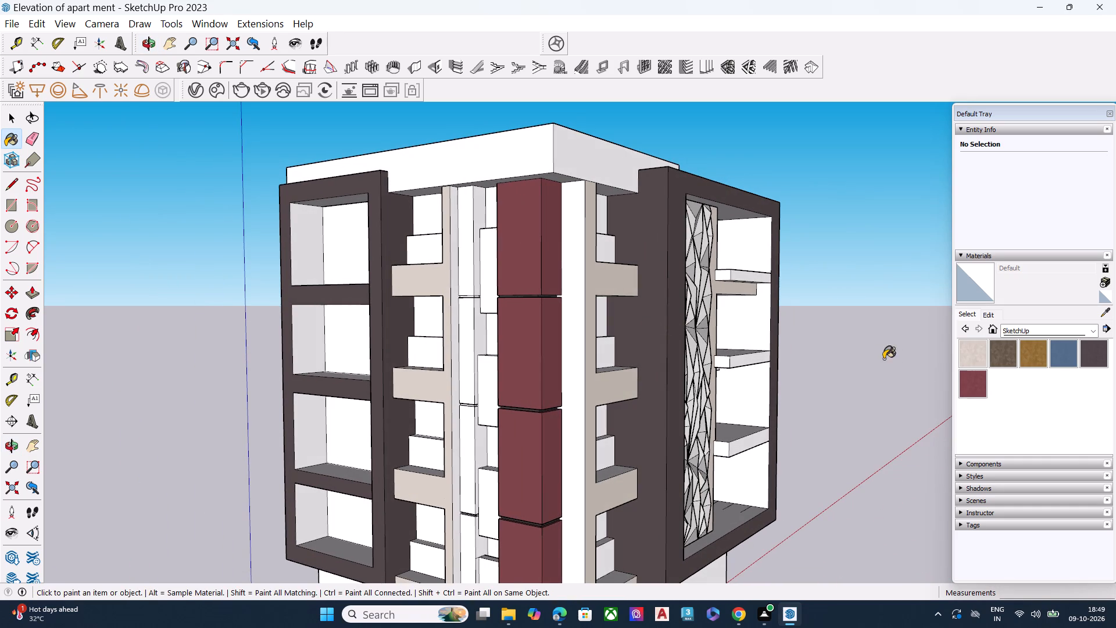
scroll(438, 261, up, 3)
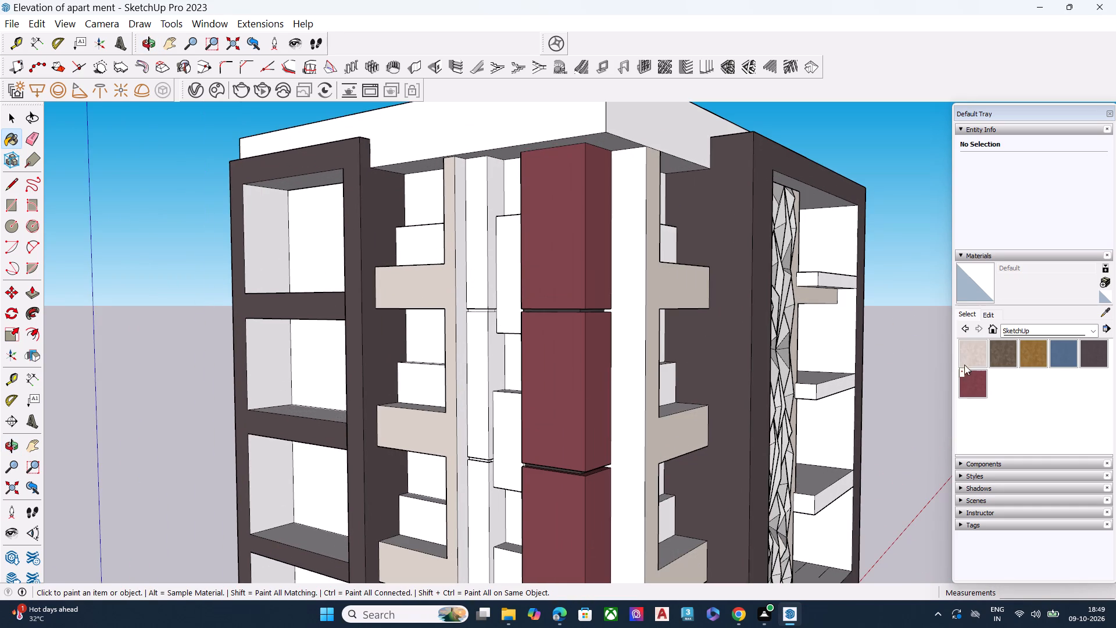
click(964, 358)
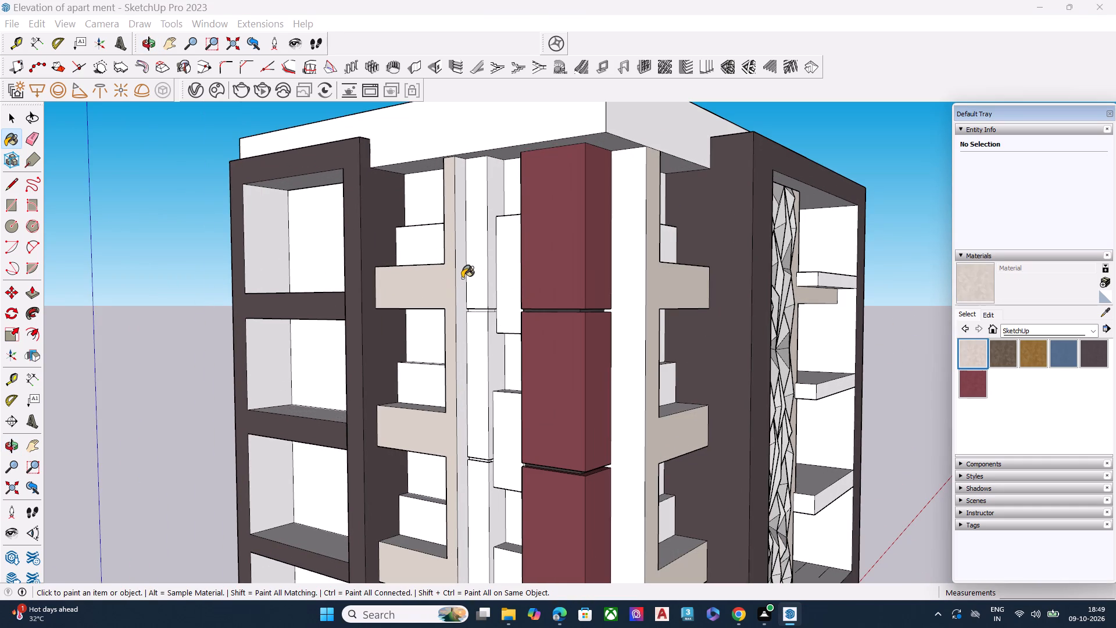
click(462, 278)
click(628, 280)
Paint the front and side faces of the top two blocks of the narrow white column dark red.
scroll(602, 276, down, 3)
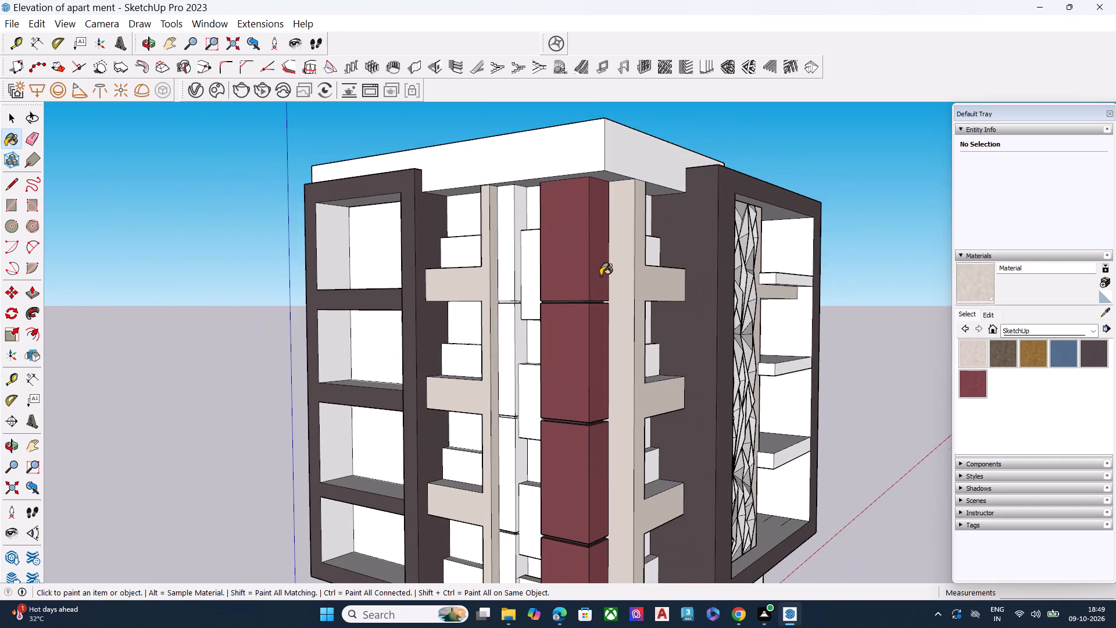
scroll(487, 292, up, 3)
middle_drag(518, 290, 567, 289)
scroll(559, 292, up, 3)
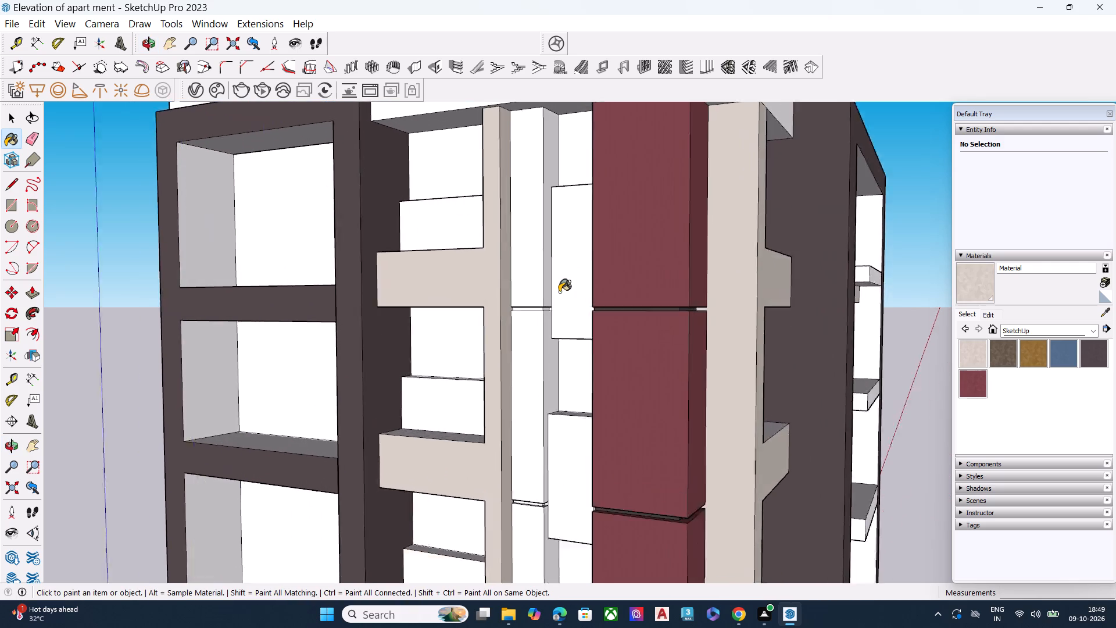
scroll(559, 292, up, 3)
click(973, 383)
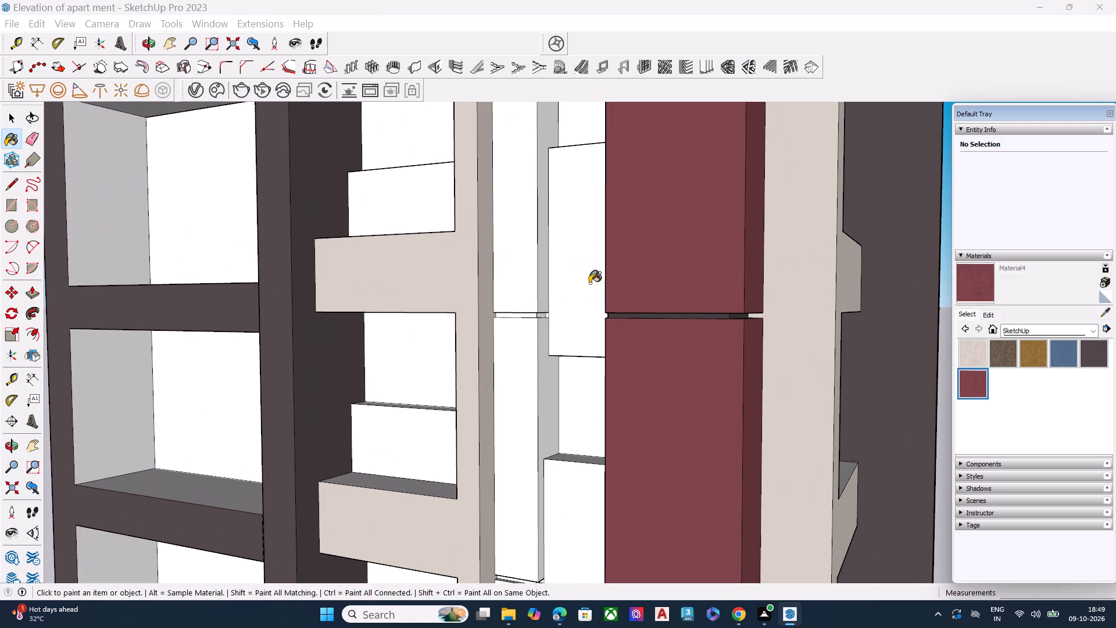
click(506, 234)
click(541, 235)
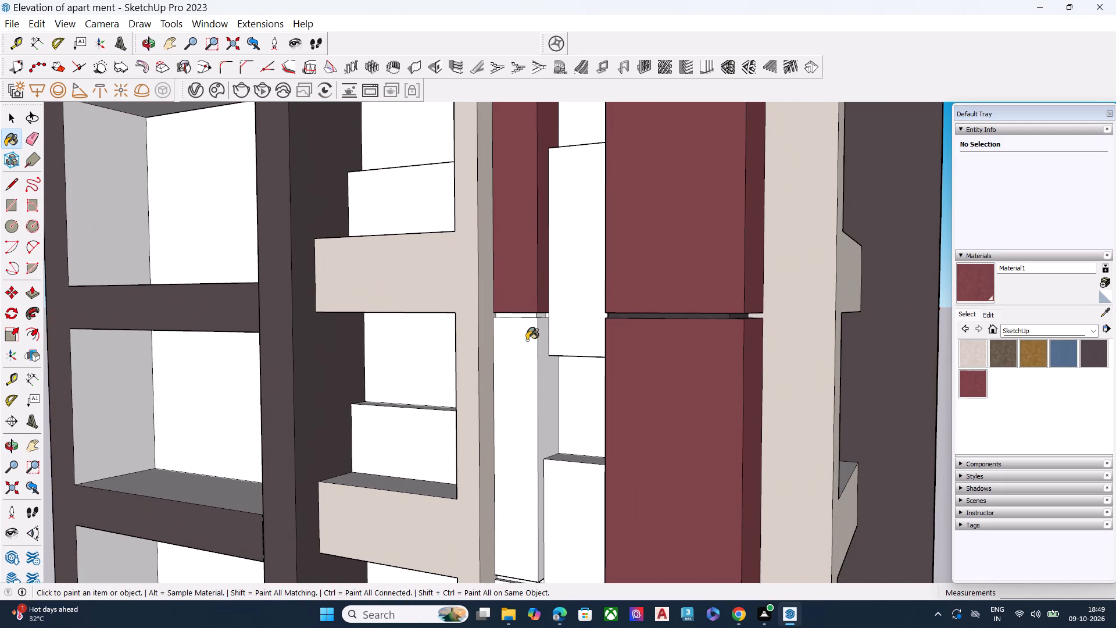
click(520, 343)
click(543, 371)
Paint the front and side faces of the narrow column's two lower blocks dark red.
scroll(503, 267, down, 8)
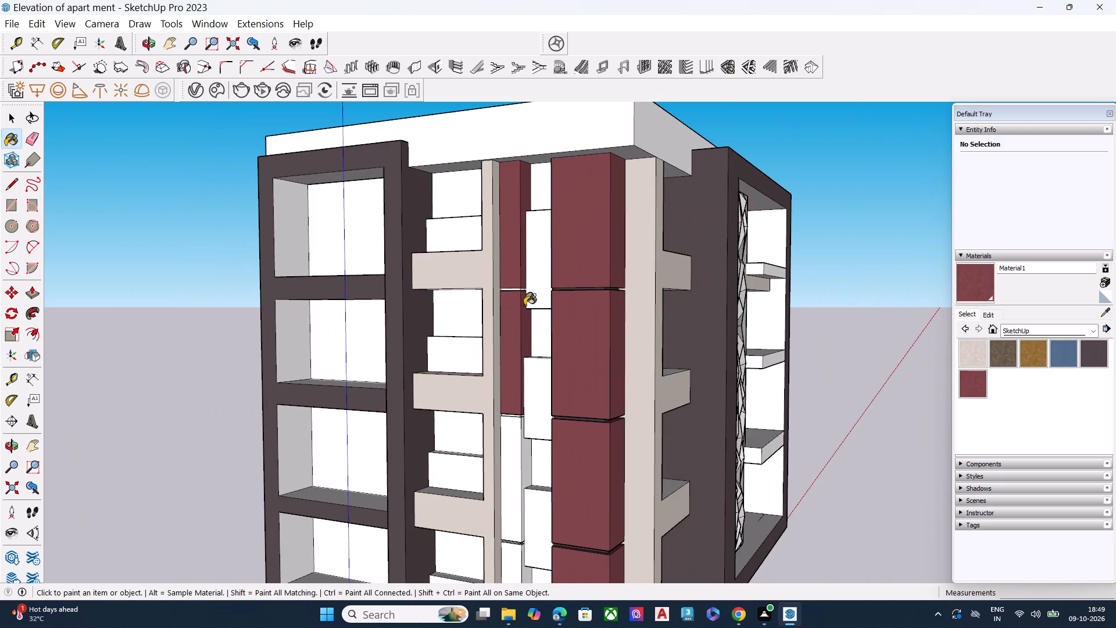
middle_drag(527, 333, 488, 359)
scroll(513, 459, up, 7)
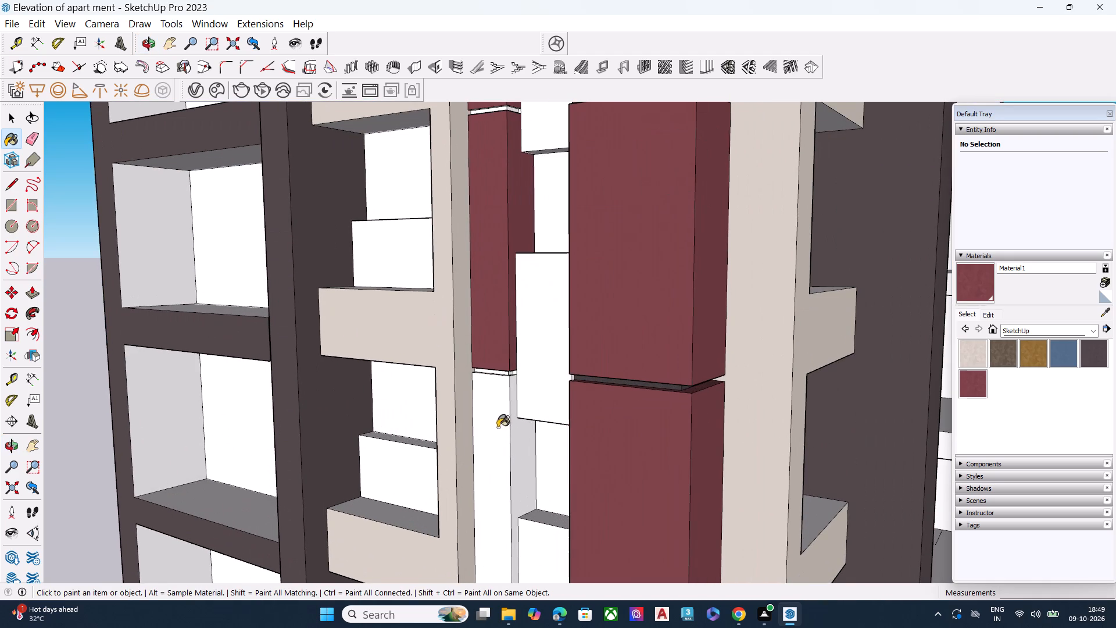
click(495, 424)
click(521, 448)
scroll(488, 333, up, 1)
scroll(484, 315, down, 6)
scroll(482, 305, up, 1)
scroll(482, 304, down, 8)
scroll(487, 443, up, 10)
click(504, 426)
click(522, 430)
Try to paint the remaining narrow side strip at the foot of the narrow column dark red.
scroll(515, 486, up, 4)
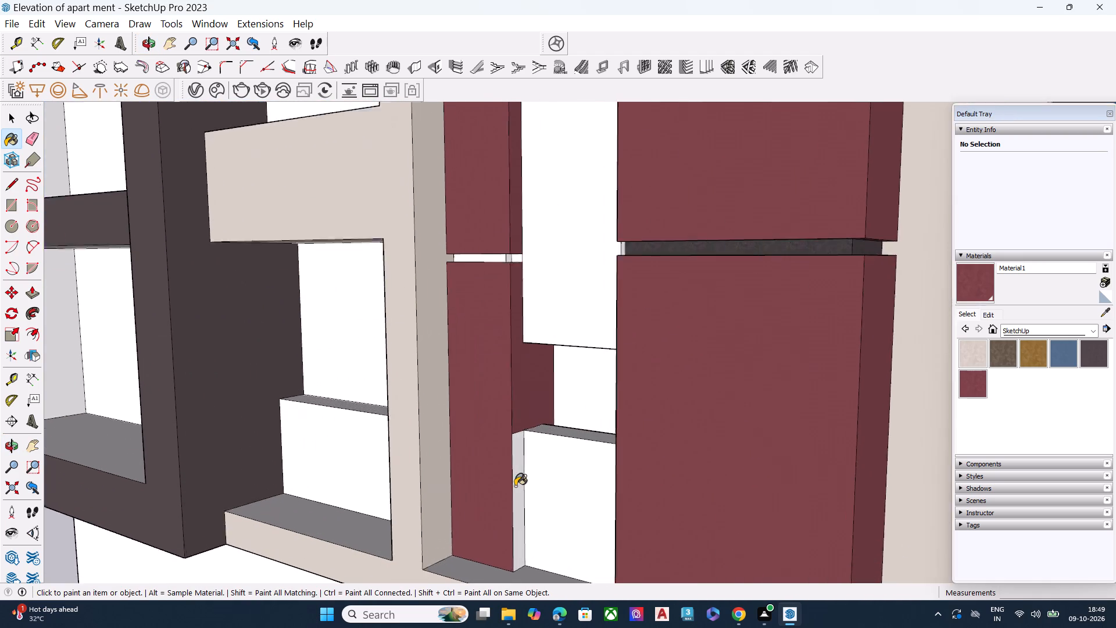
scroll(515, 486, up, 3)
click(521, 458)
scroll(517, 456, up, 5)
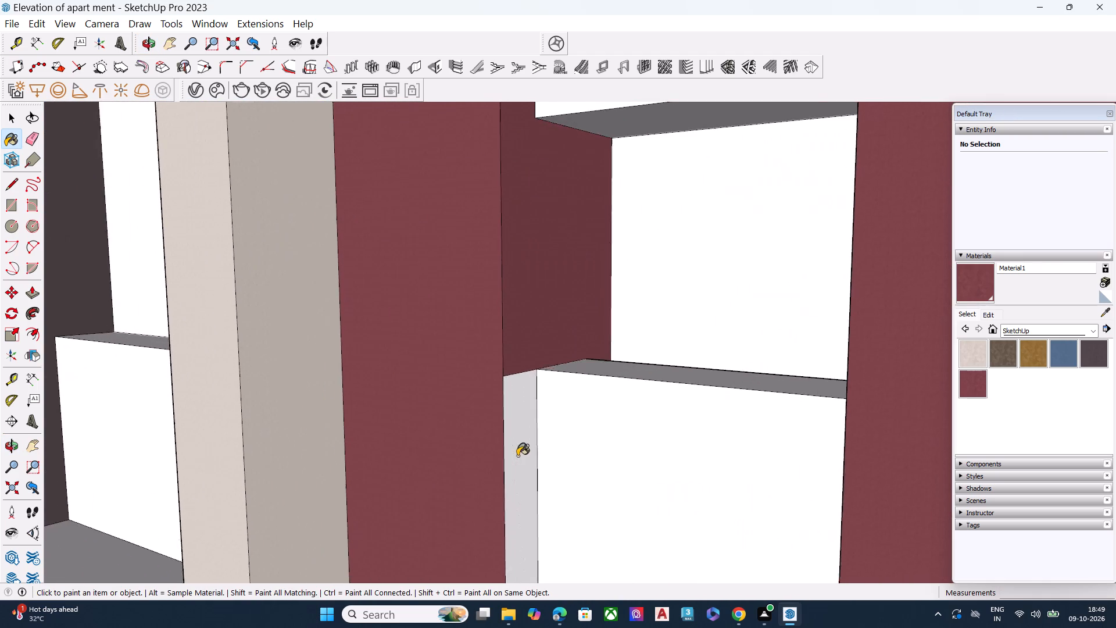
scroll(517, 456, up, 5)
Delete the overlapping face on the narrow side strip at the foot of the narrow column.
middle_drag(548, 459, 444, 441)
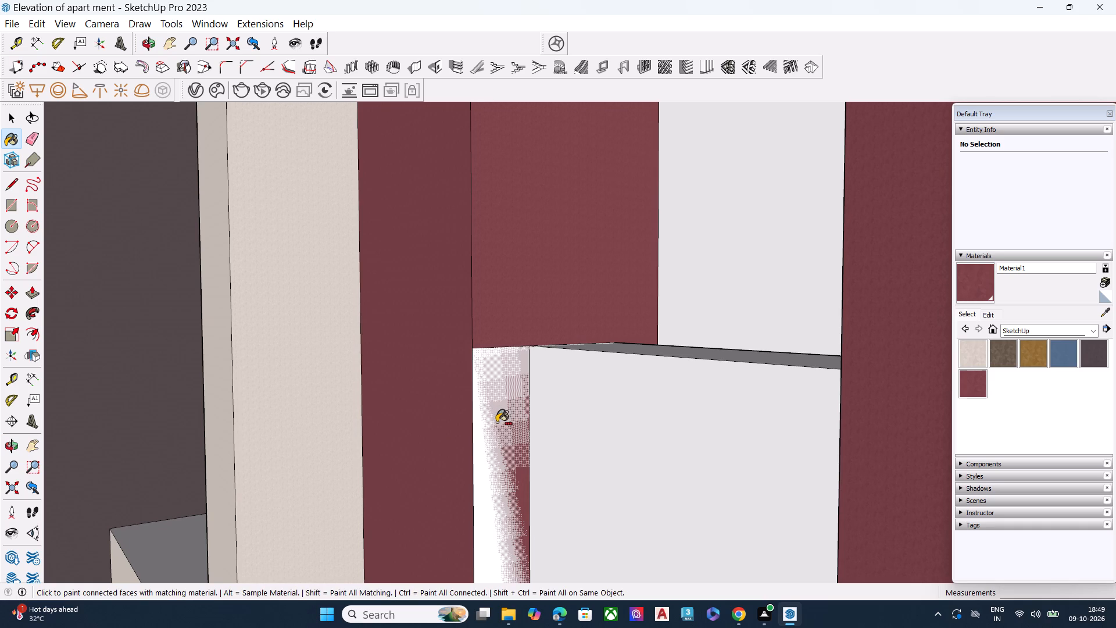
key(space)
click(498, 423)
key(Delete)
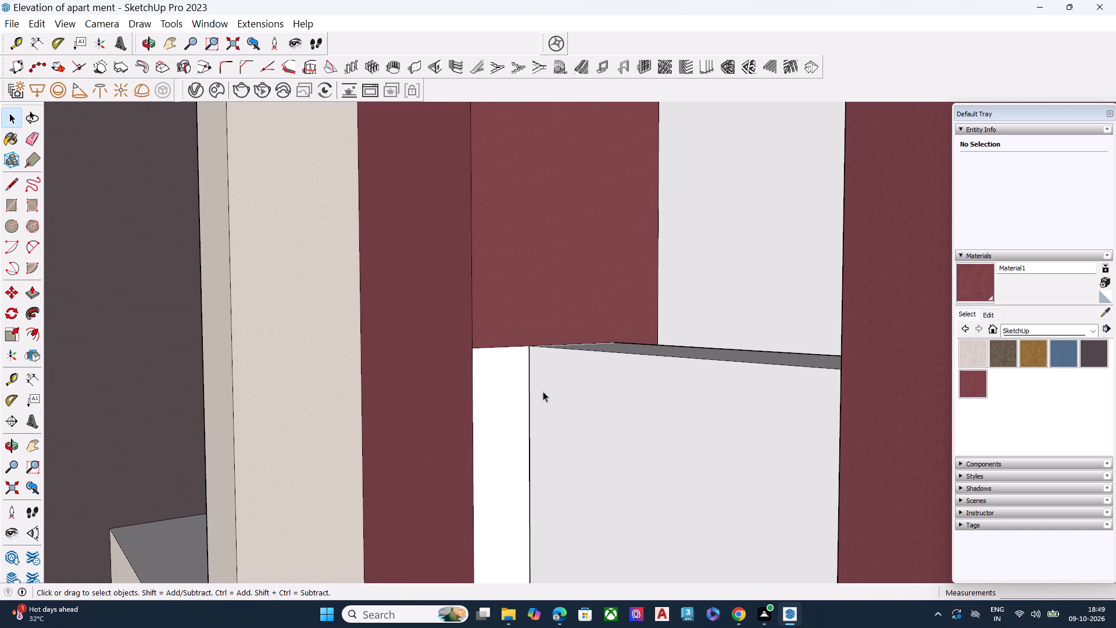
Paint the remaining side strip of the narrow column's lowest block dark red.
scroll(539, 380, down, 8)
middle_drag(511, 397, 587, 465)
middle_drag(591, 463, 607, 441)
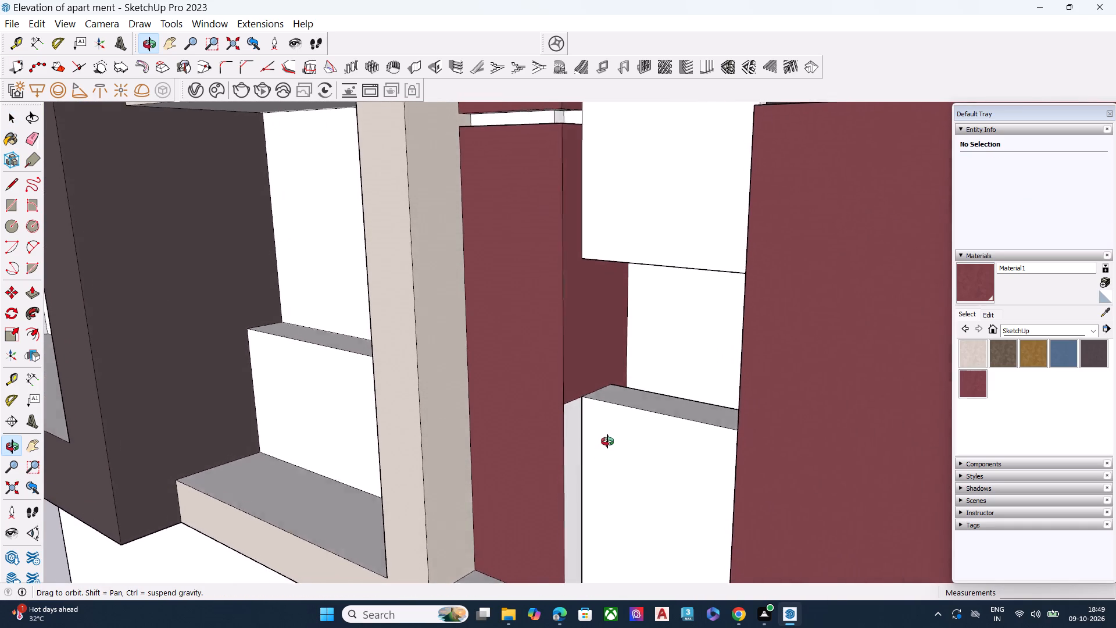
middle_drag(607, 441, 608, 438)
scroll(580, 420, up, 7)
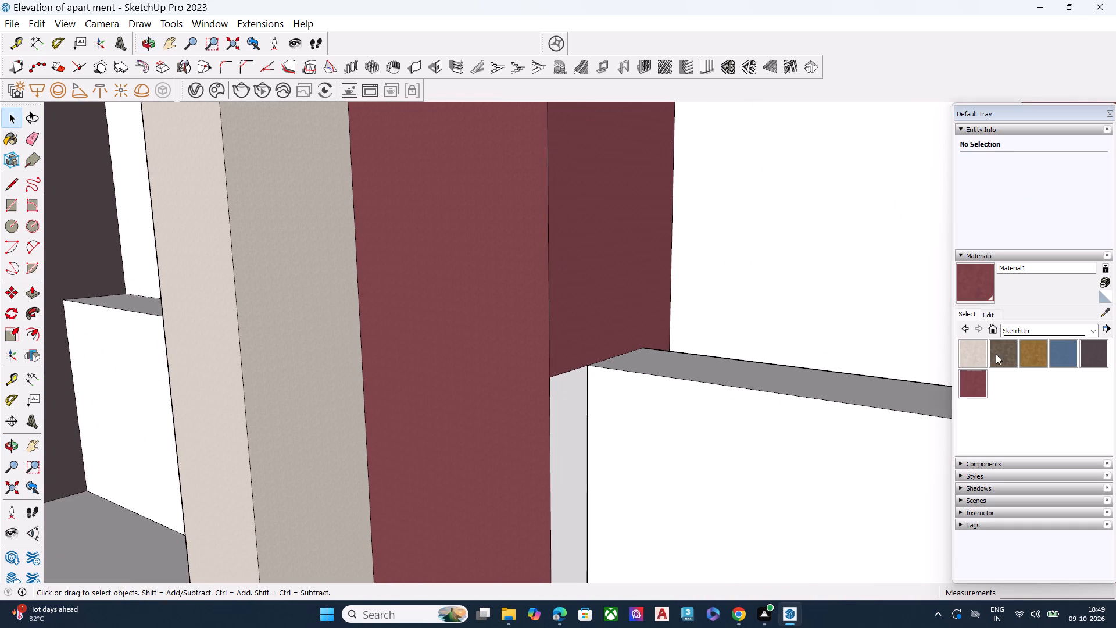
click(982, 377)
click(568, 402)
key(space)
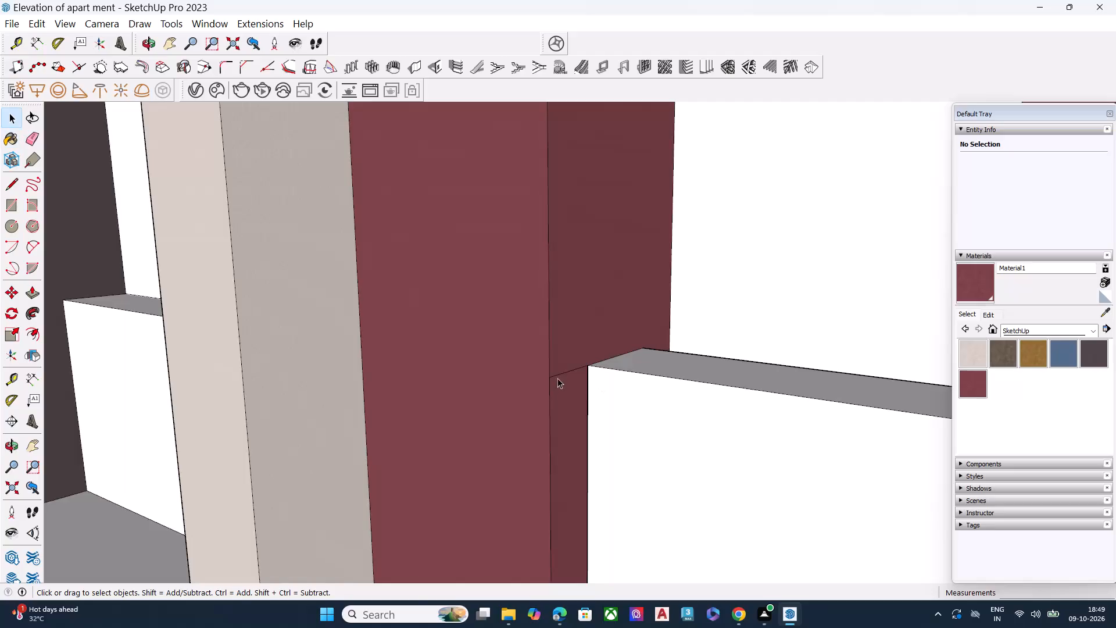
Examine the painted narrow column and the whole building from several angles.
scroll(592, 362, down, 18)
middle_drag(639, 371, 560, 378)
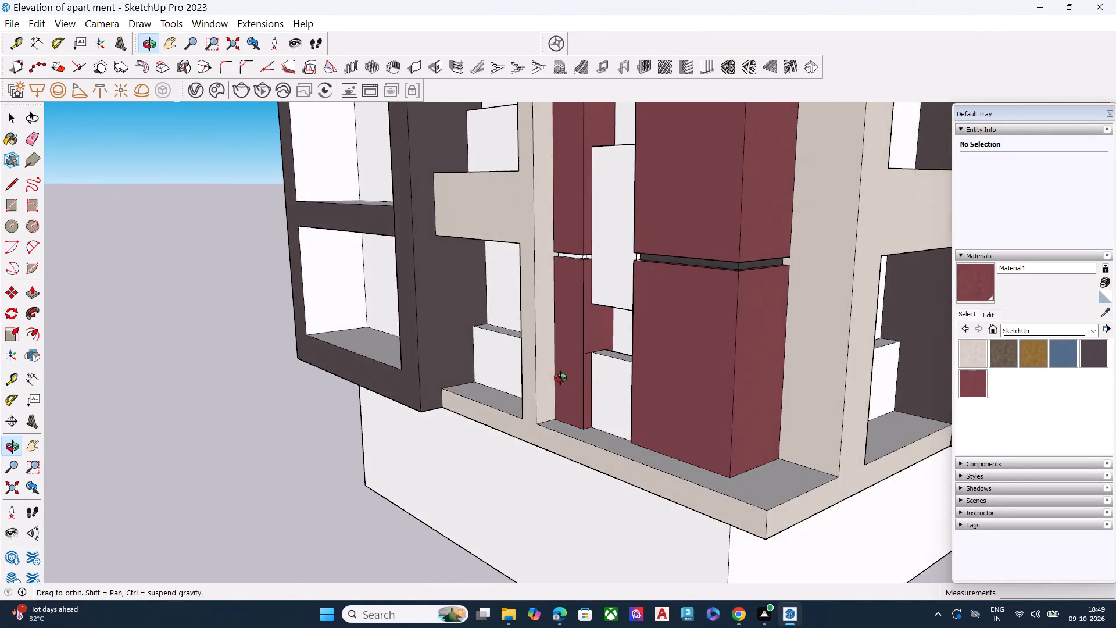
middle_drag(560, 378, 628, 377)
scroll(628, 373, up, 1)
scroll(622, 342, down, 9)
scroll(673, 356, down, 16)
middle_drag(645, 376, 633, 311)
scroll(636, 313, up, 9)
middle_drag(647, 364, 633, 355)
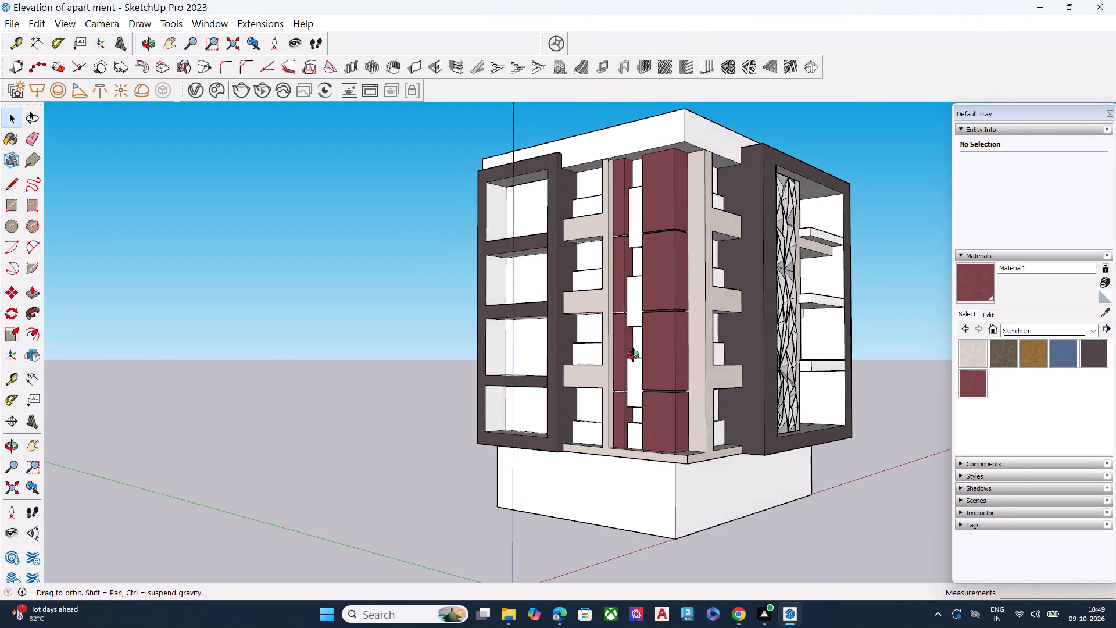
middle_drag(633, 355, 392, 363)
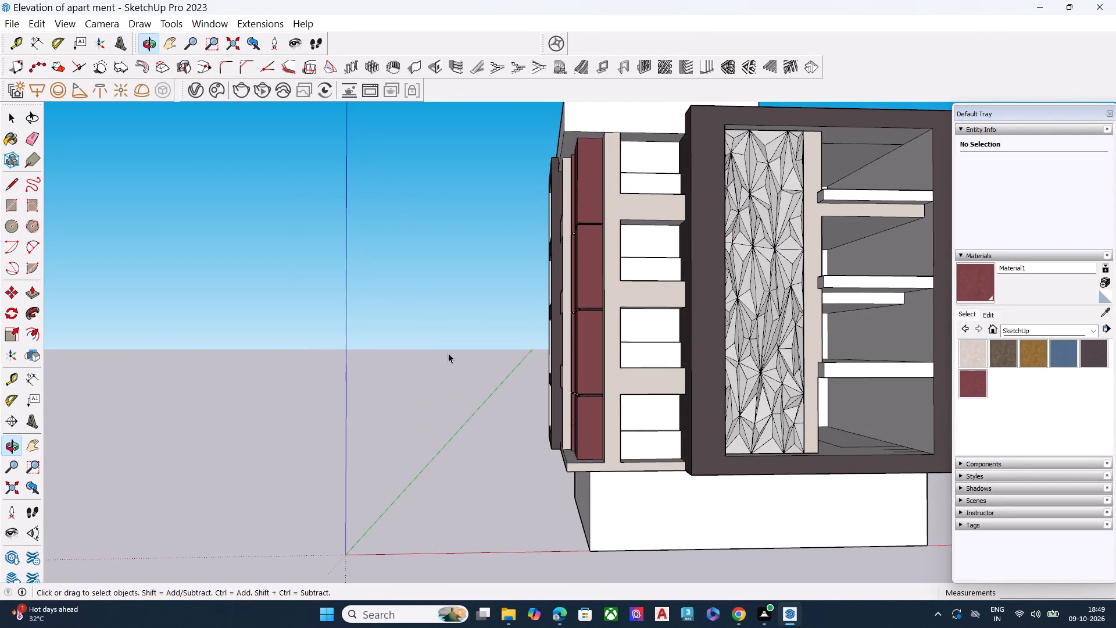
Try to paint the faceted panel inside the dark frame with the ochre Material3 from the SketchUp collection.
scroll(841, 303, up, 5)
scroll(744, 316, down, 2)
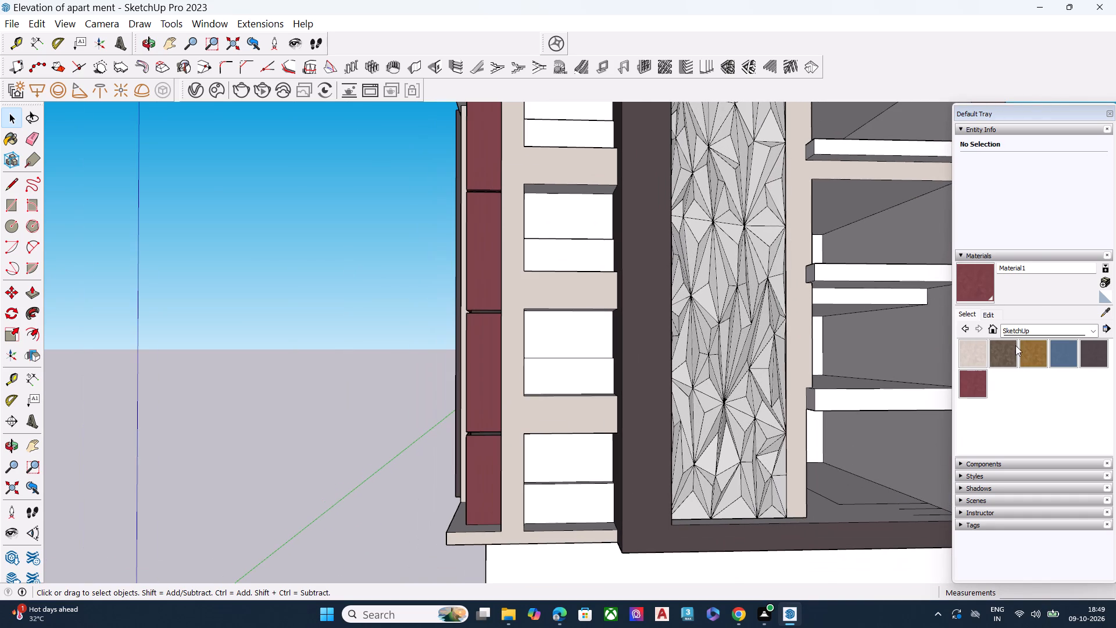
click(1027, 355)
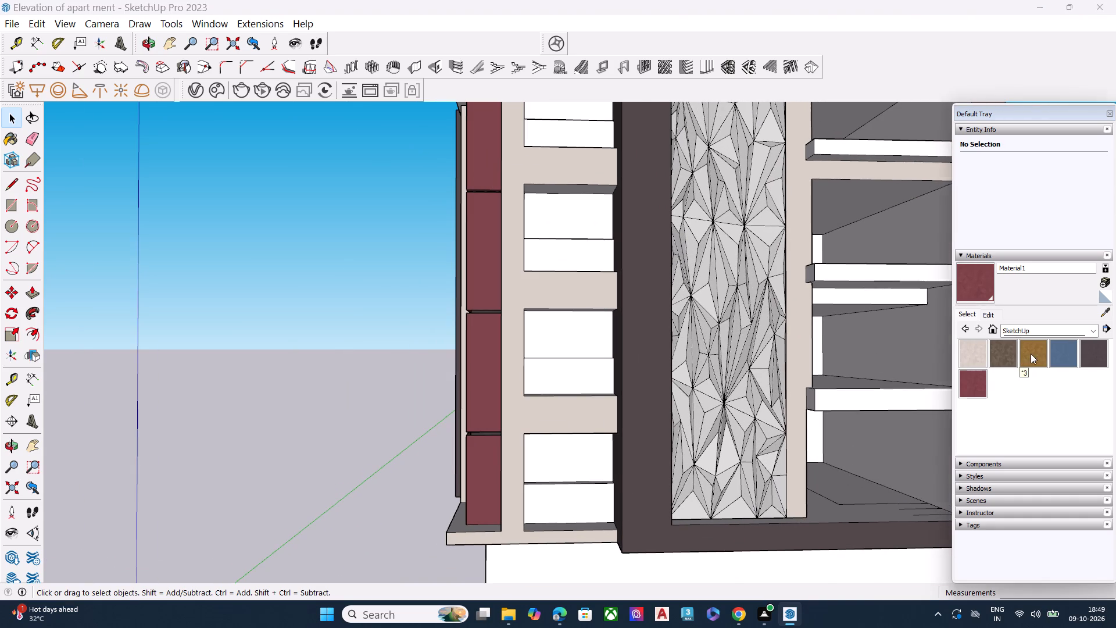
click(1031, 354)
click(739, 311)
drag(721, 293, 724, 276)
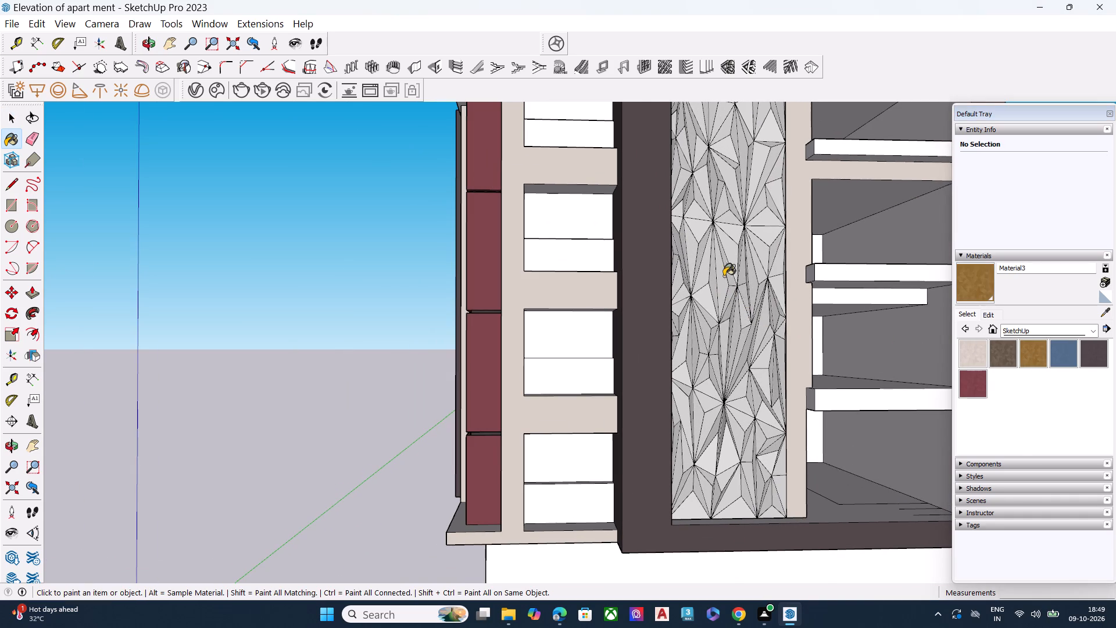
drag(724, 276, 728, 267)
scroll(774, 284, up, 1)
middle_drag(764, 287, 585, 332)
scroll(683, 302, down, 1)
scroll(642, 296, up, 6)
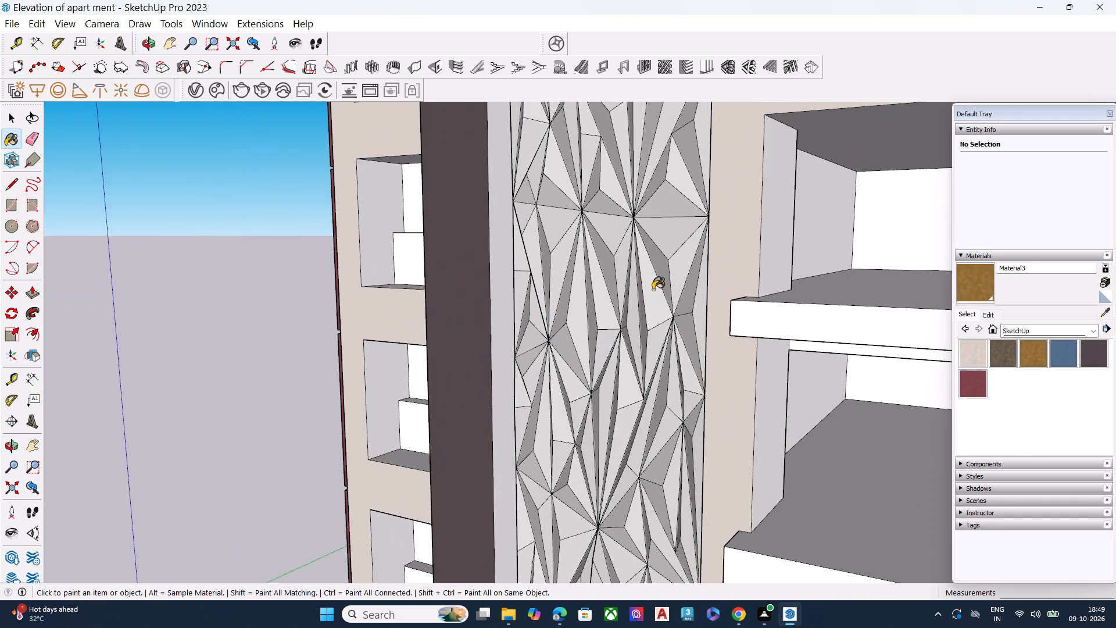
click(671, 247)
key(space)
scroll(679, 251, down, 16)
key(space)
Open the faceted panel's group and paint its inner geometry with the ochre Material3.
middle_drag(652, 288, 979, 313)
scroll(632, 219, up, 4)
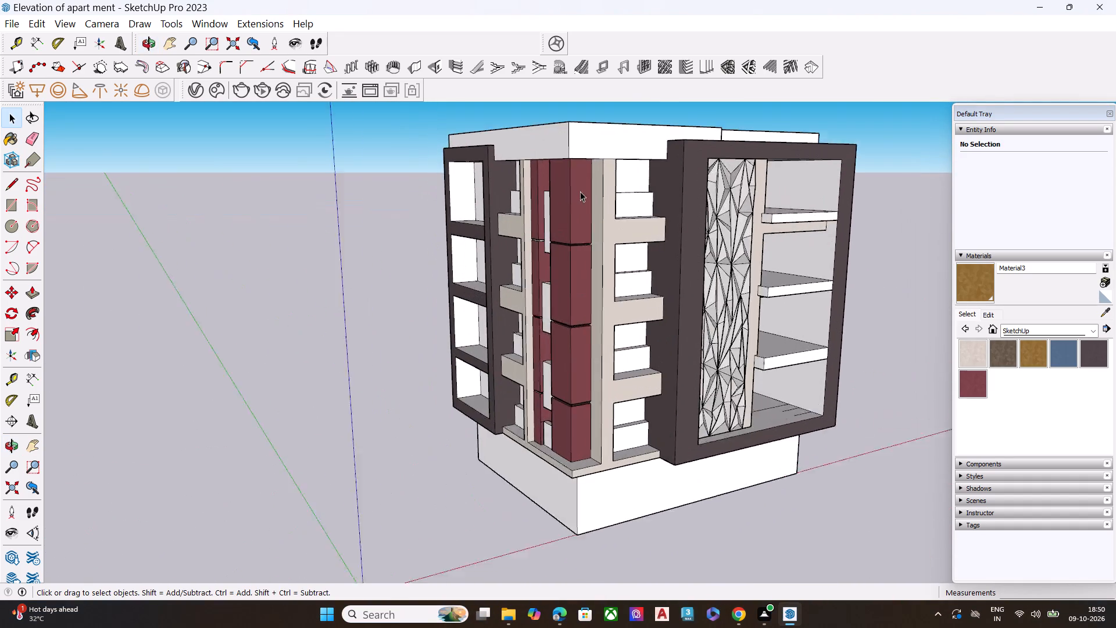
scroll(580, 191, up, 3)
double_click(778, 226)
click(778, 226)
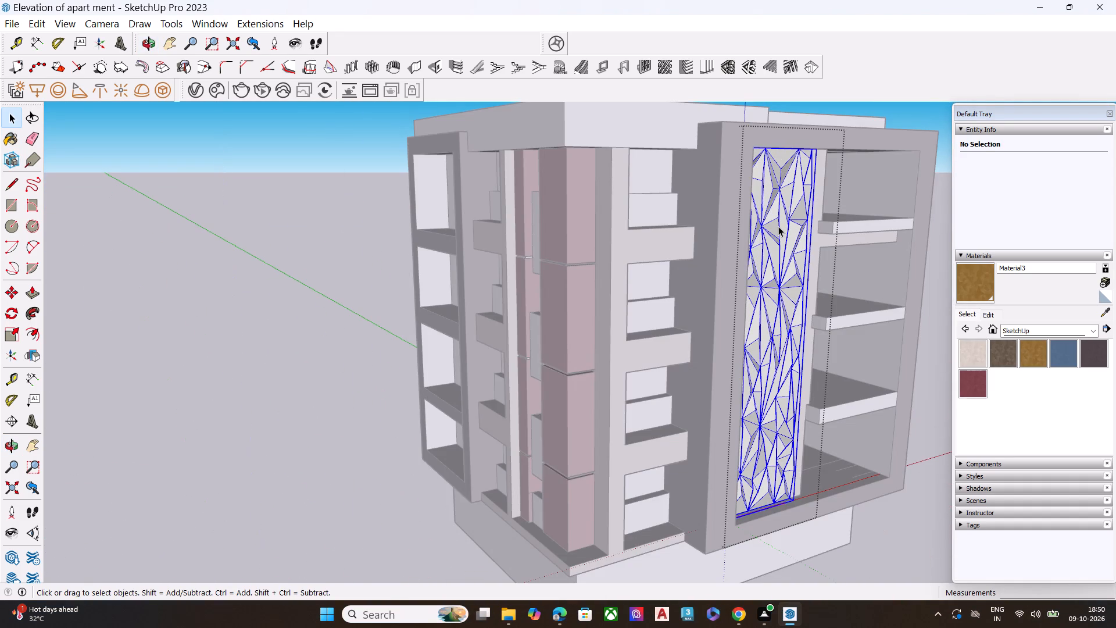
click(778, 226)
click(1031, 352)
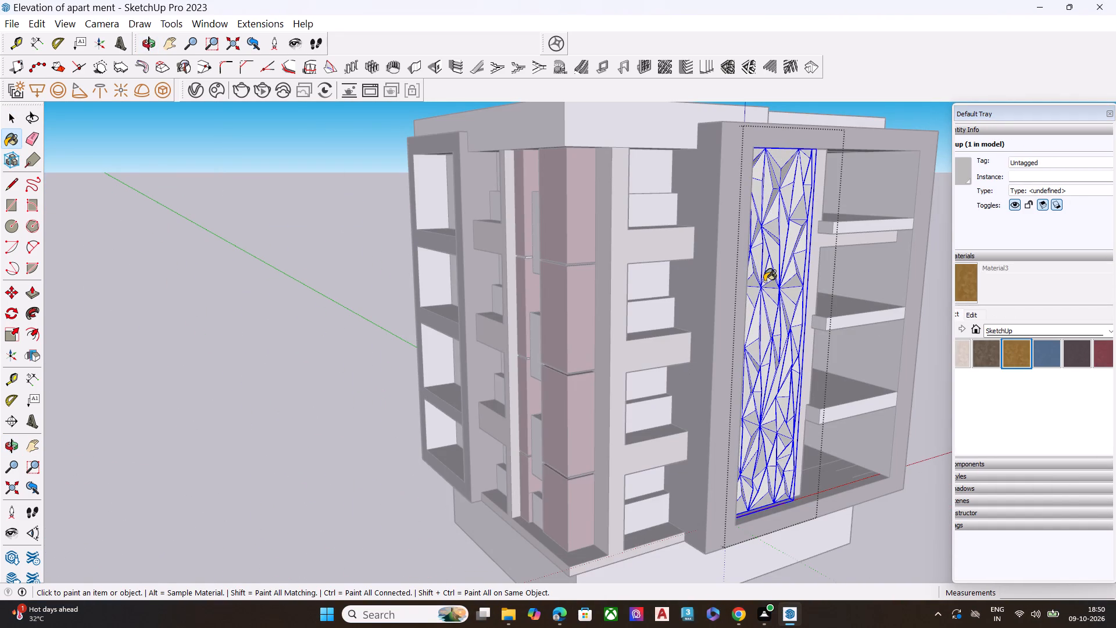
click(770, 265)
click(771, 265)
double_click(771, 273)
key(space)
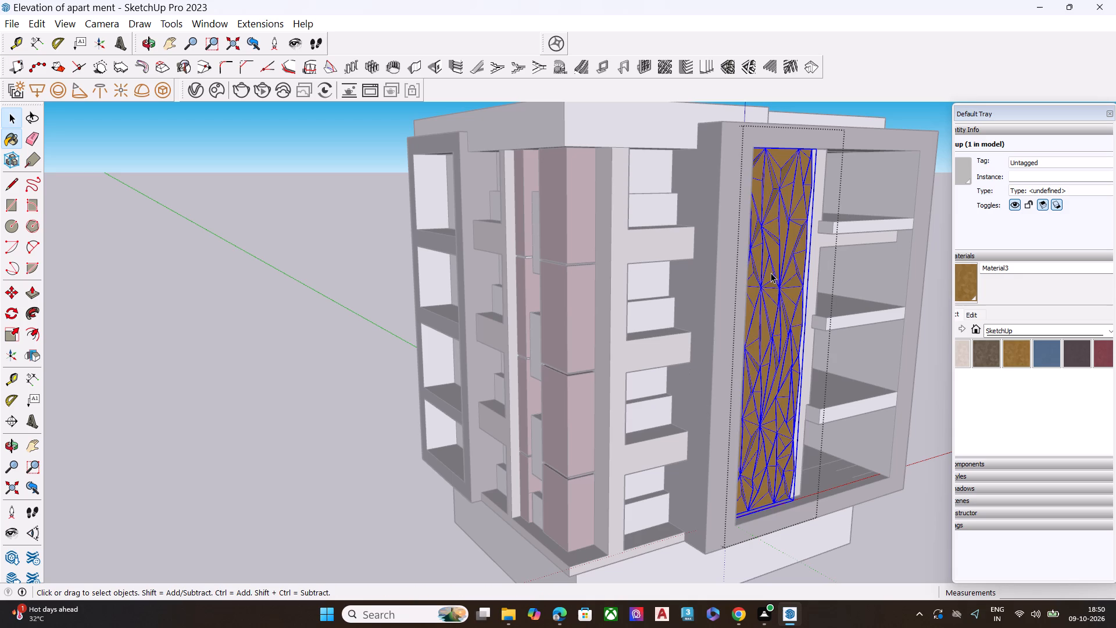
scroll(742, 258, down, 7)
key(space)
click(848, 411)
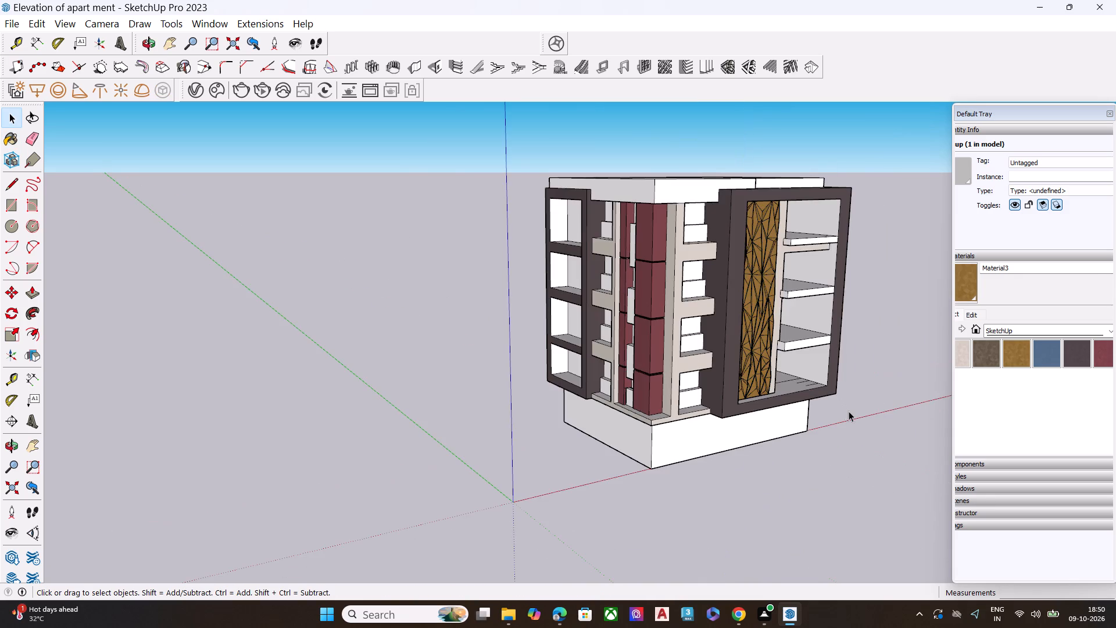
Browse the Nilaya-Arc, SketchUp and Asphalt and Concrete material collections for another finish for the faceted panel.
scroll(777, 348, up, 2)
middle_drag(755, 340, 664, 304)
scroll(703, 301, up, 2)
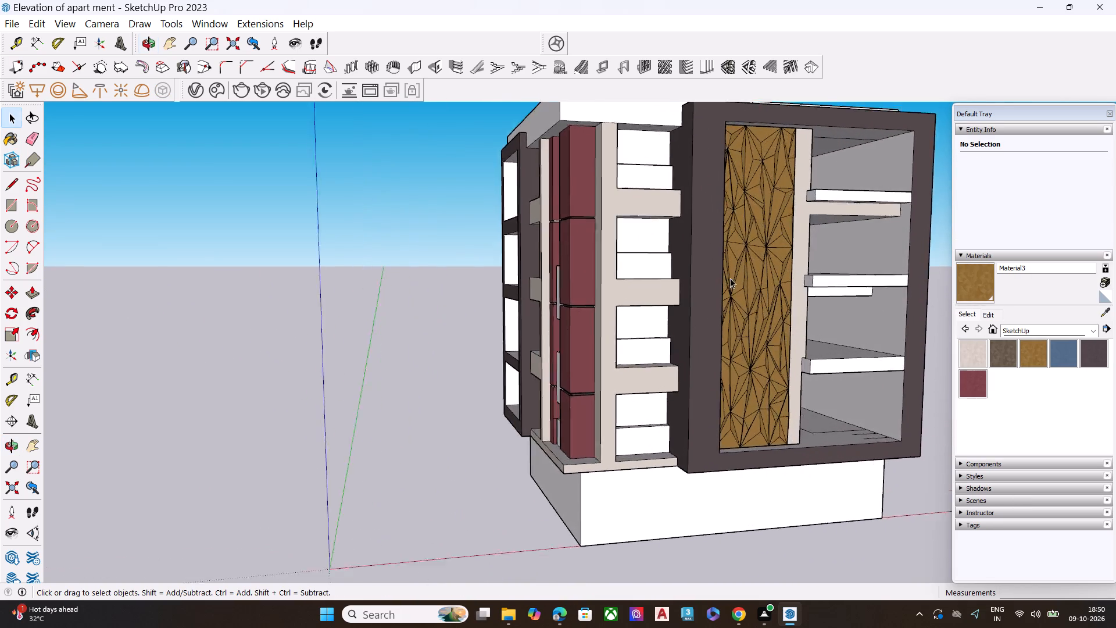
scroll(730, 278, up, 3)
scroll(755, 290, down, 3)
click(1036, 328)
scroll(1019, 389, down, 9)
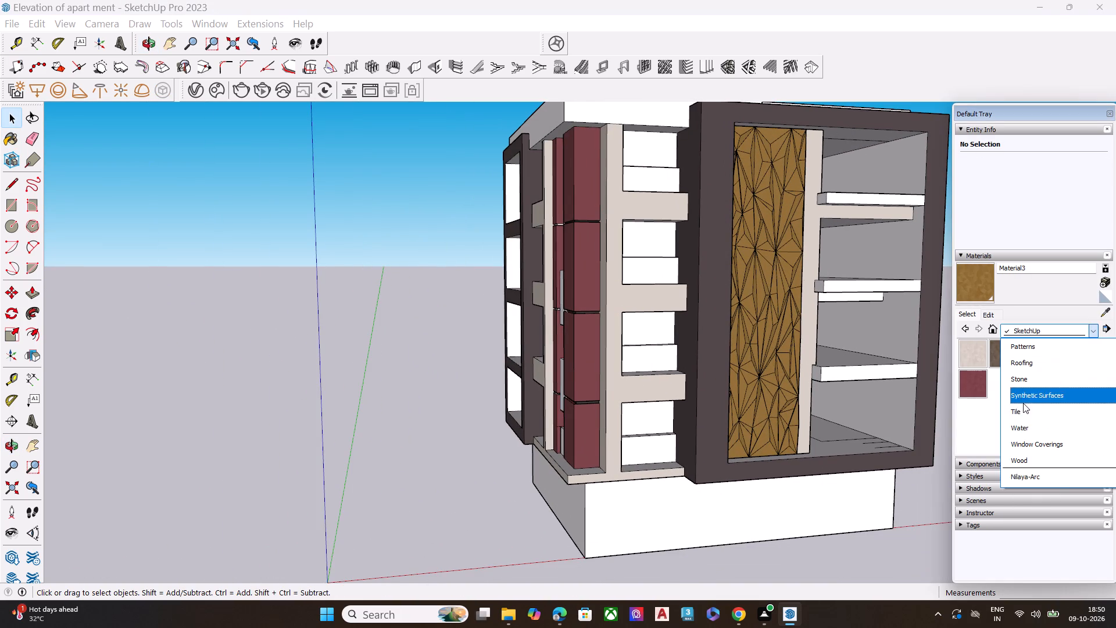
scroll(1032, 429, down, 4)
click(1038, 481)
double_click(984, 358)
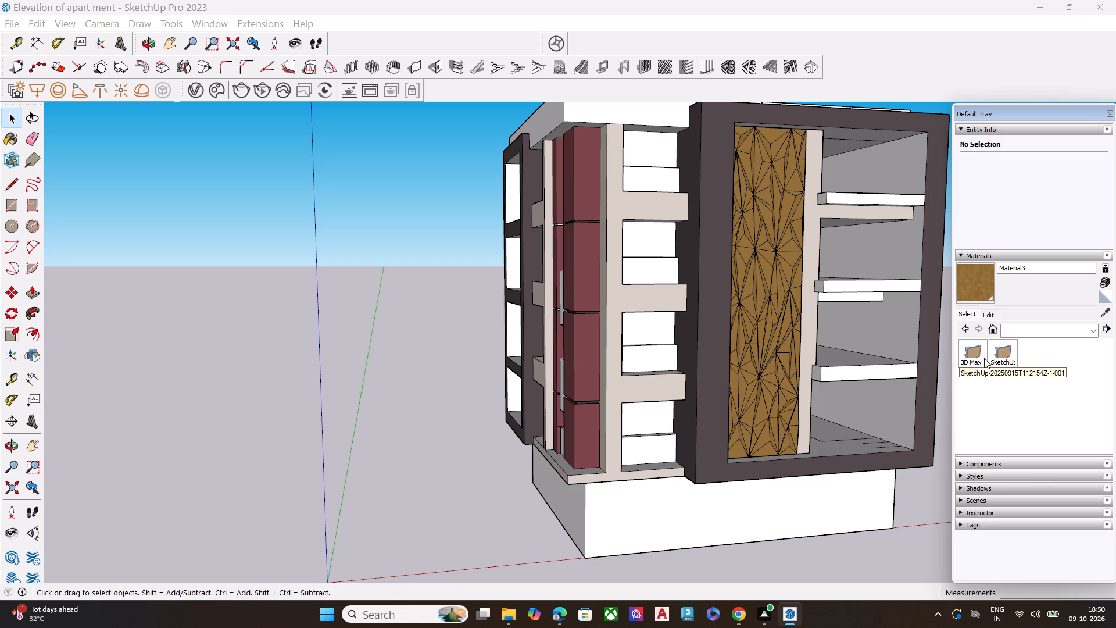
click(961, 327)
double_click(1006, 362)
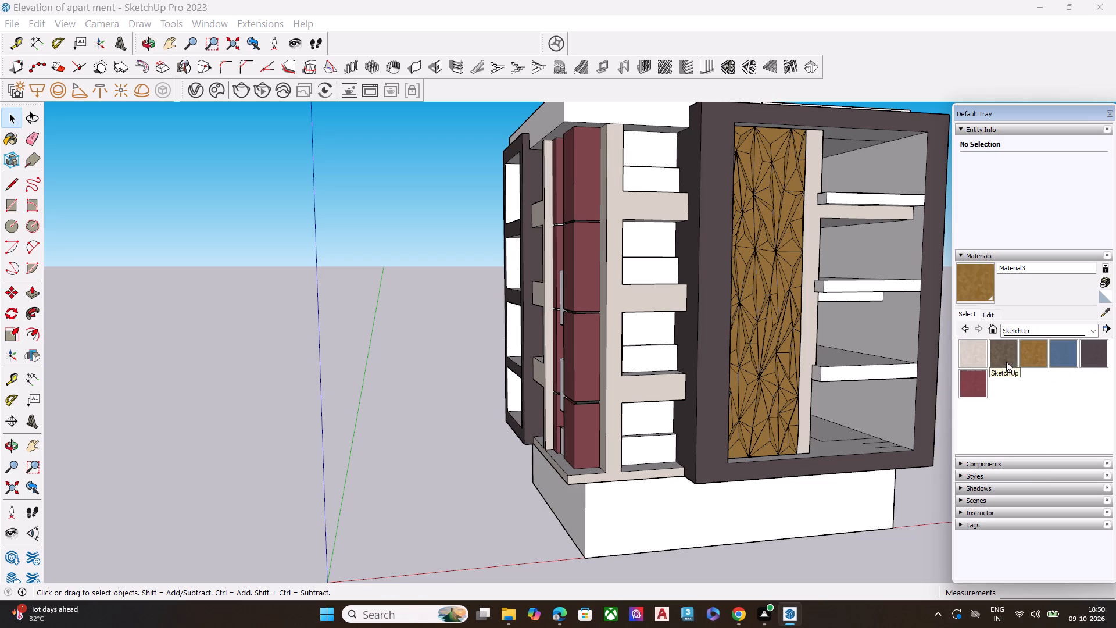
click(965, 329)
click(960, 329)
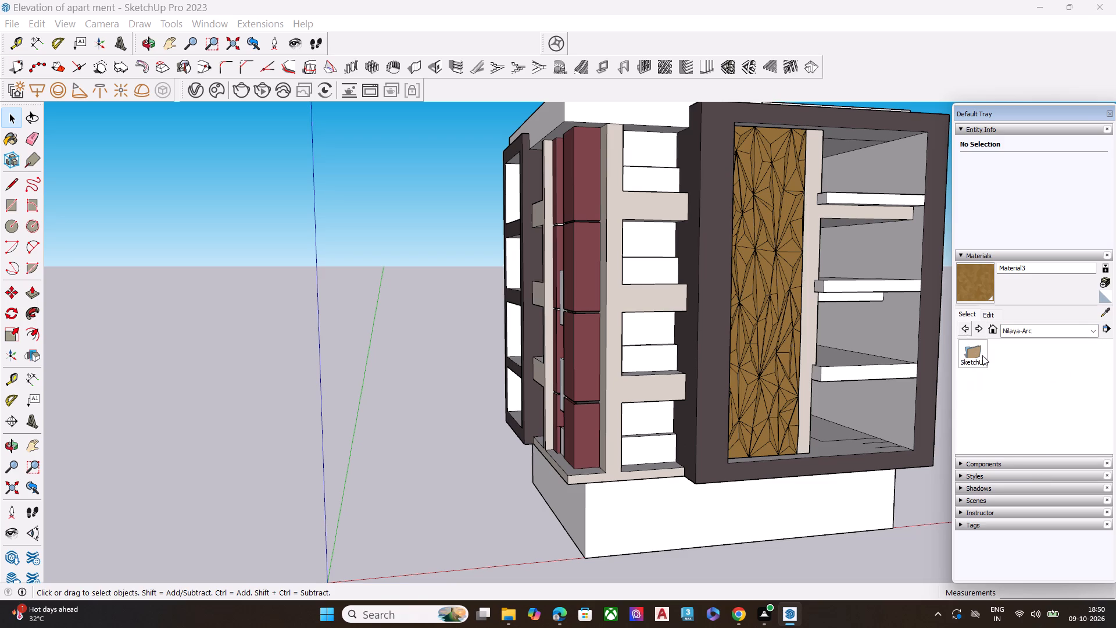
click(967, 331)
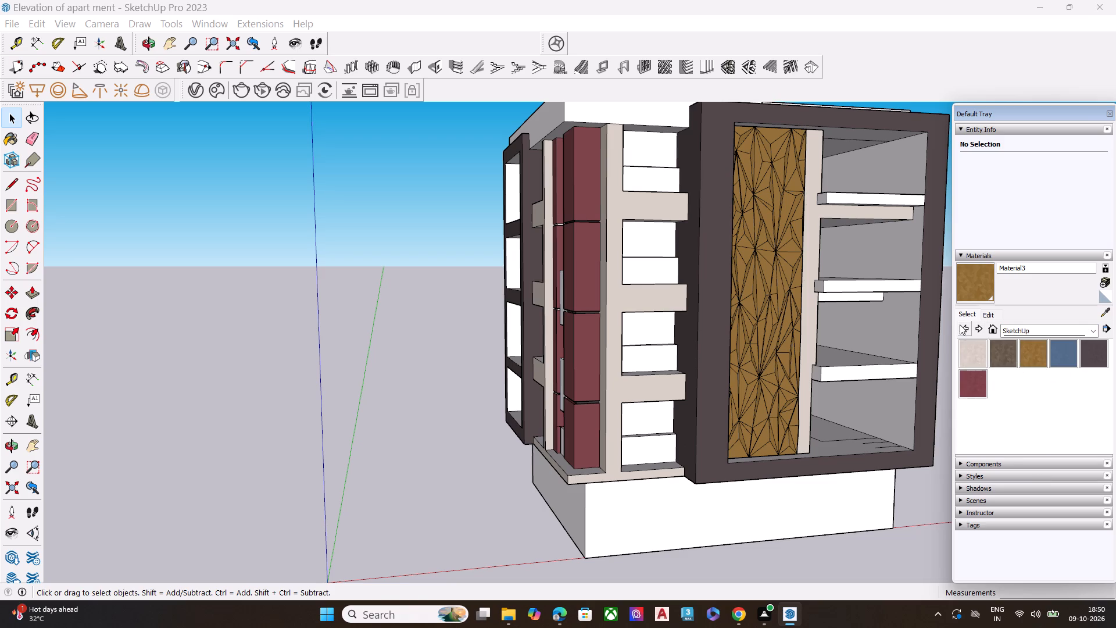
click(960, 324)
click(964, 327)
click(964, 327)
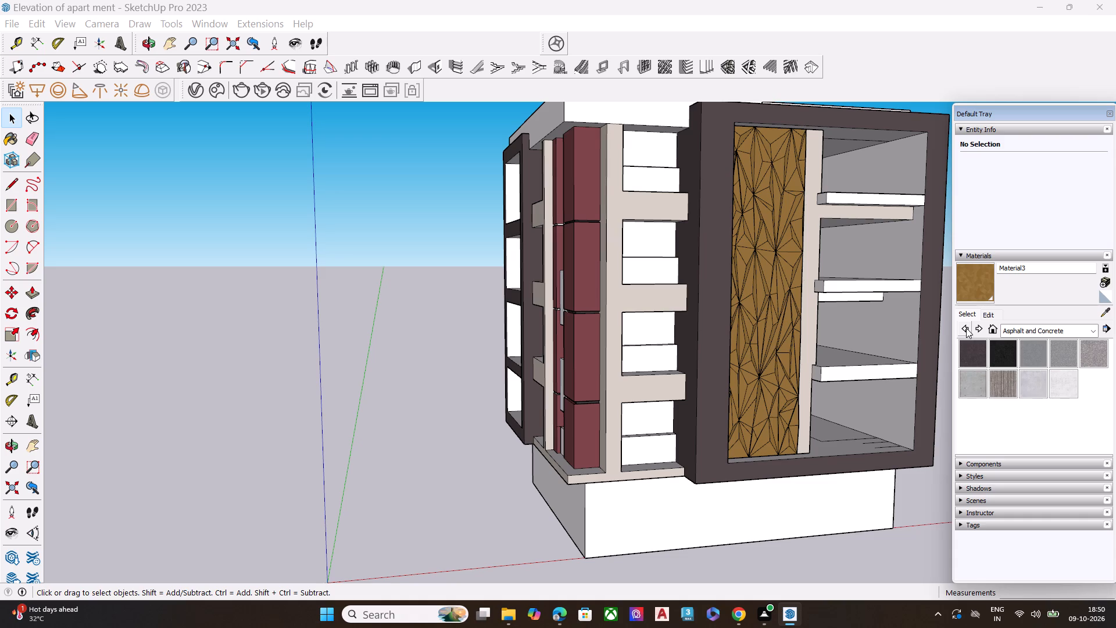
click(1022, 326)
click(1025, 338)
click(1025, 333)
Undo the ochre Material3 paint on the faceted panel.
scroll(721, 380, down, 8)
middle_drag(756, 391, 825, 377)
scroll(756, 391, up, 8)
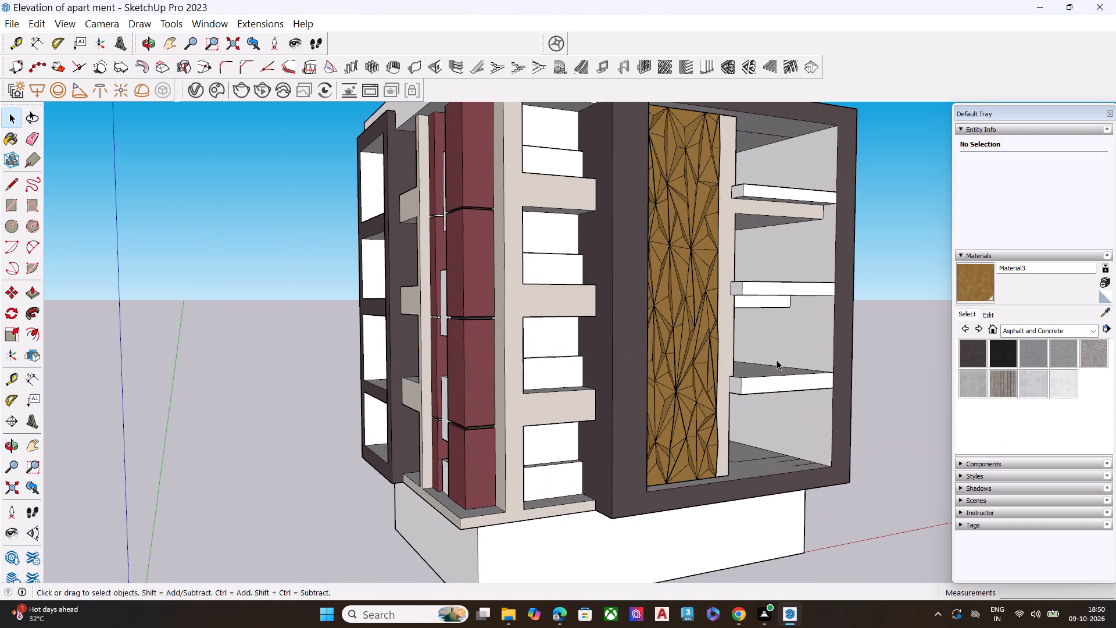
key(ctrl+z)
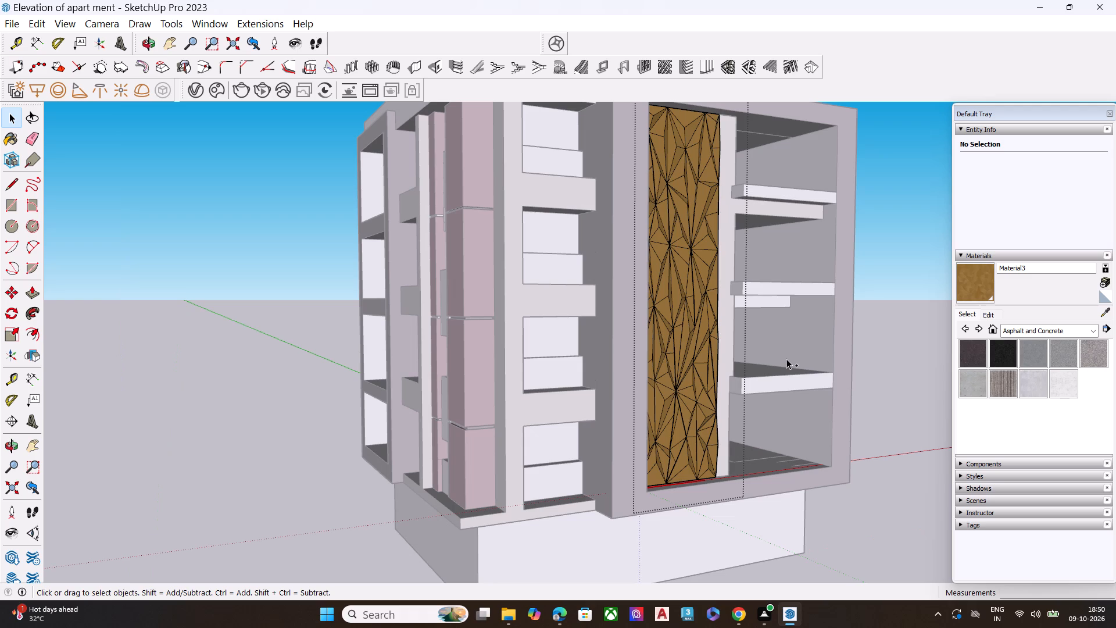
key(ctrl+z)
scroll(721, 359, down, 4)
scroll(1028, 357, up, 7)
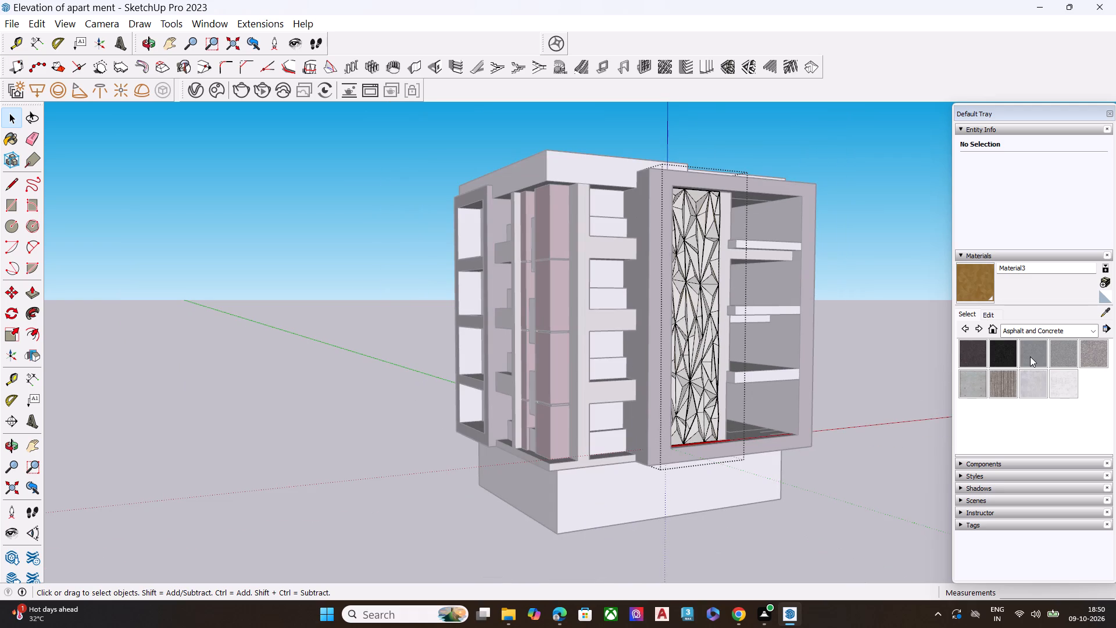
Paint the faceted panel with Concrete Aggregate Smoke and leave its group.
click(1100, 359)
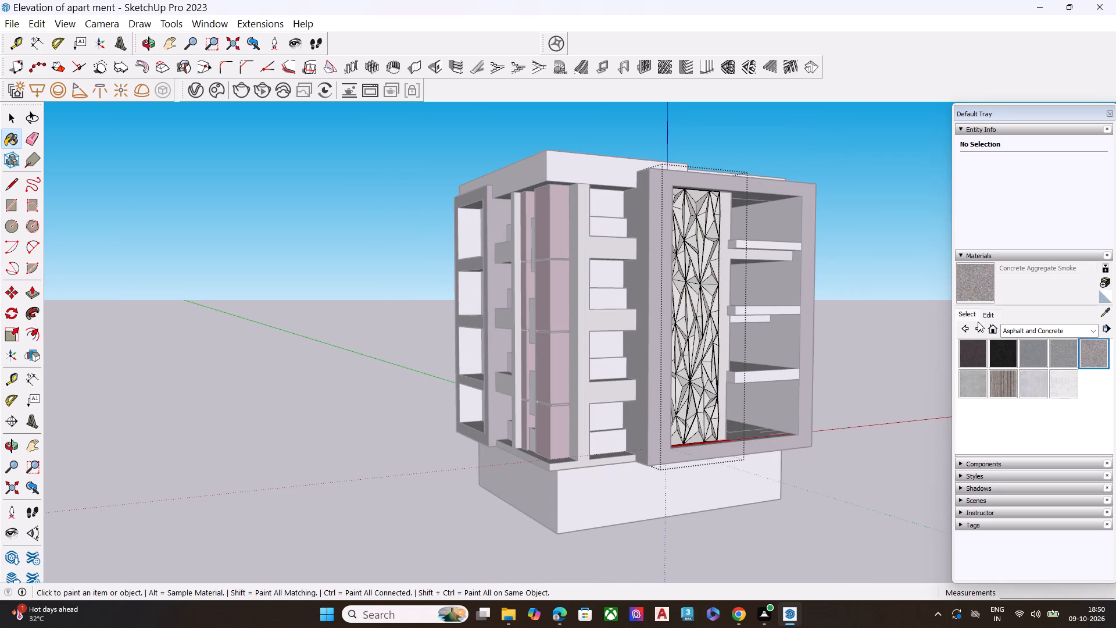
click(977, 287)
click(699, 293)
scroll(704, 277, up, 5)
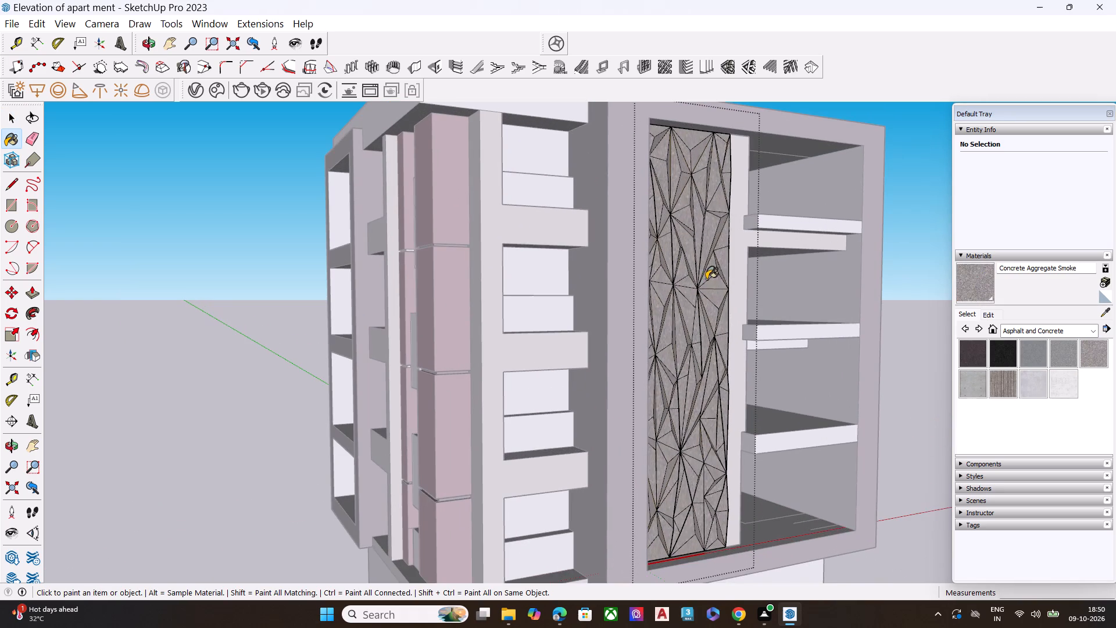
key(space)
click(901, 313)
scroll(760, 326, down, 5)
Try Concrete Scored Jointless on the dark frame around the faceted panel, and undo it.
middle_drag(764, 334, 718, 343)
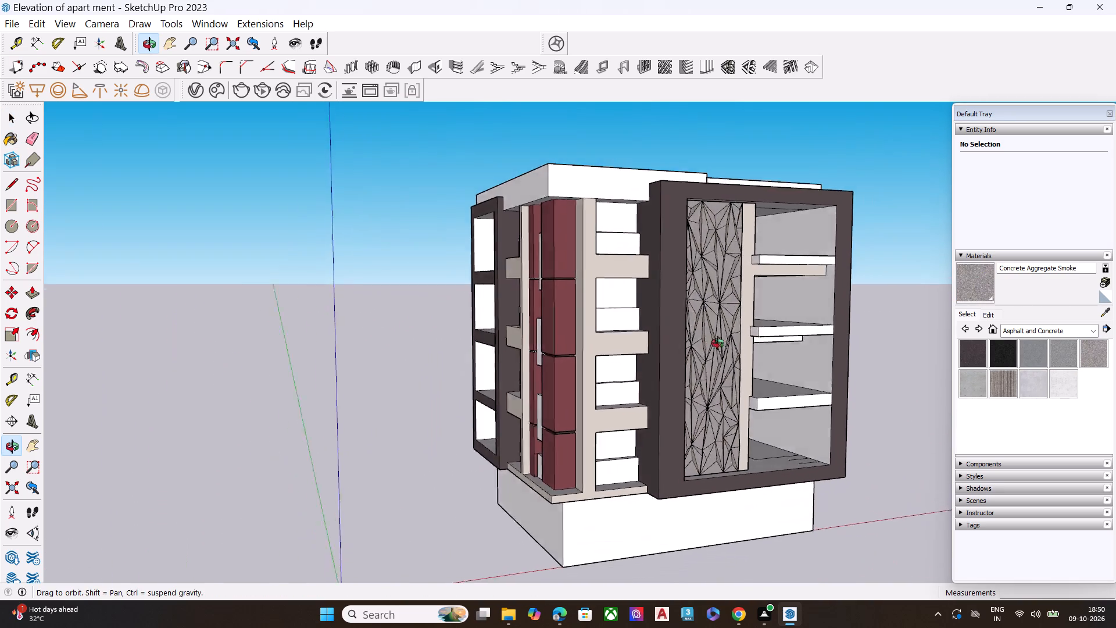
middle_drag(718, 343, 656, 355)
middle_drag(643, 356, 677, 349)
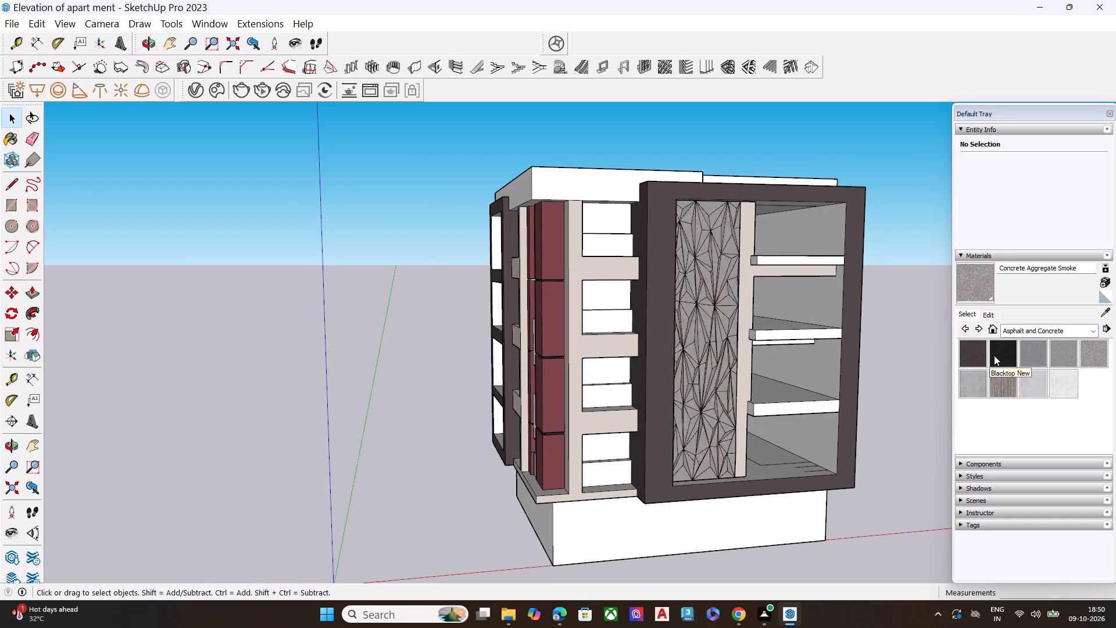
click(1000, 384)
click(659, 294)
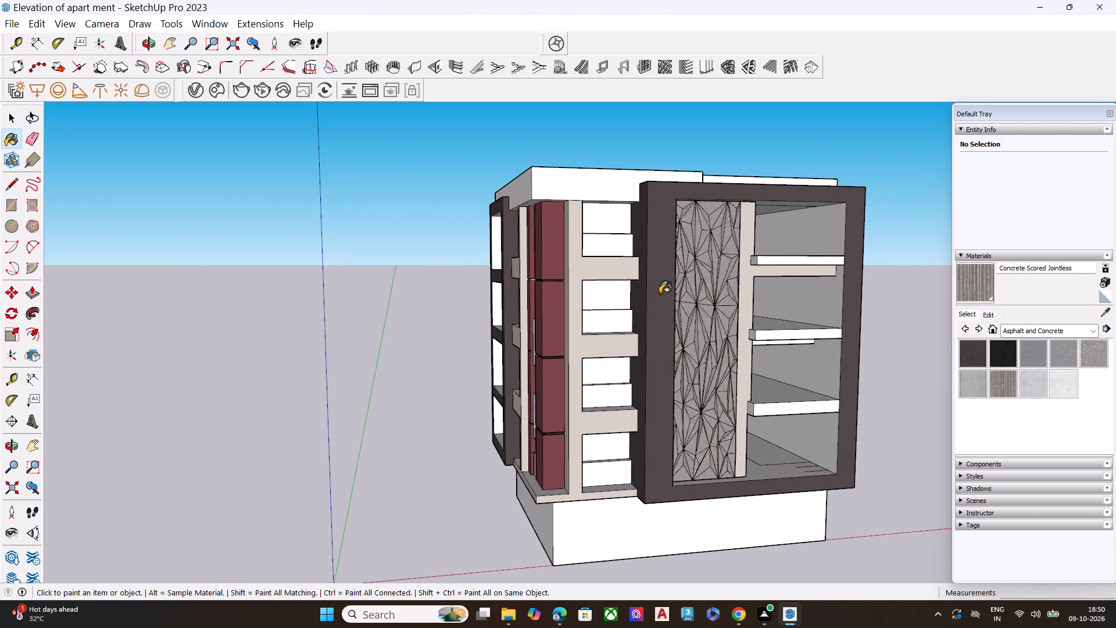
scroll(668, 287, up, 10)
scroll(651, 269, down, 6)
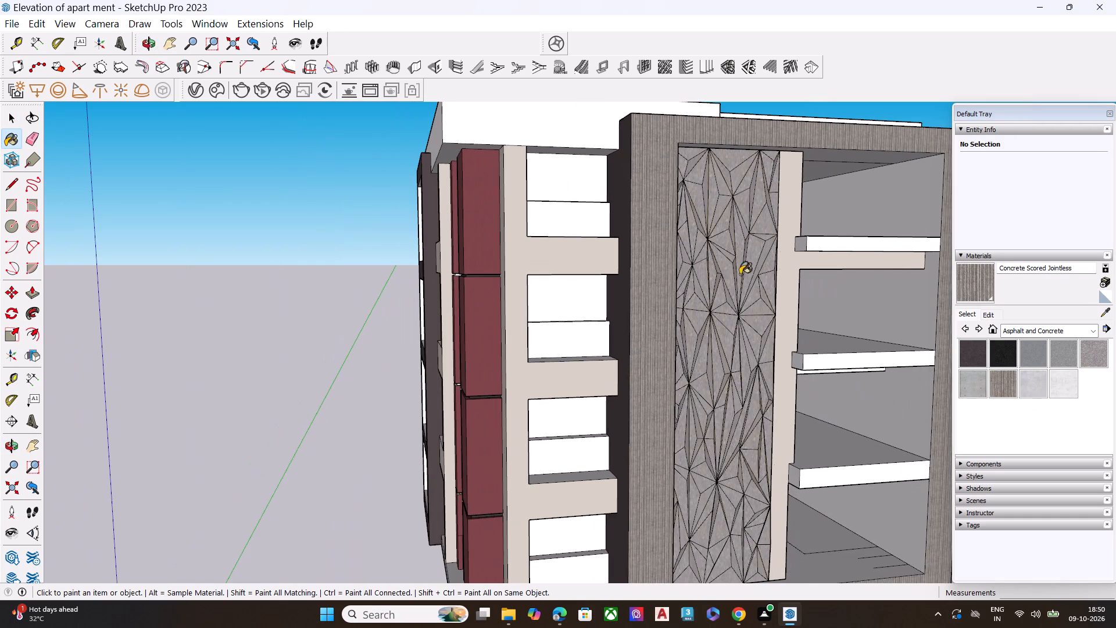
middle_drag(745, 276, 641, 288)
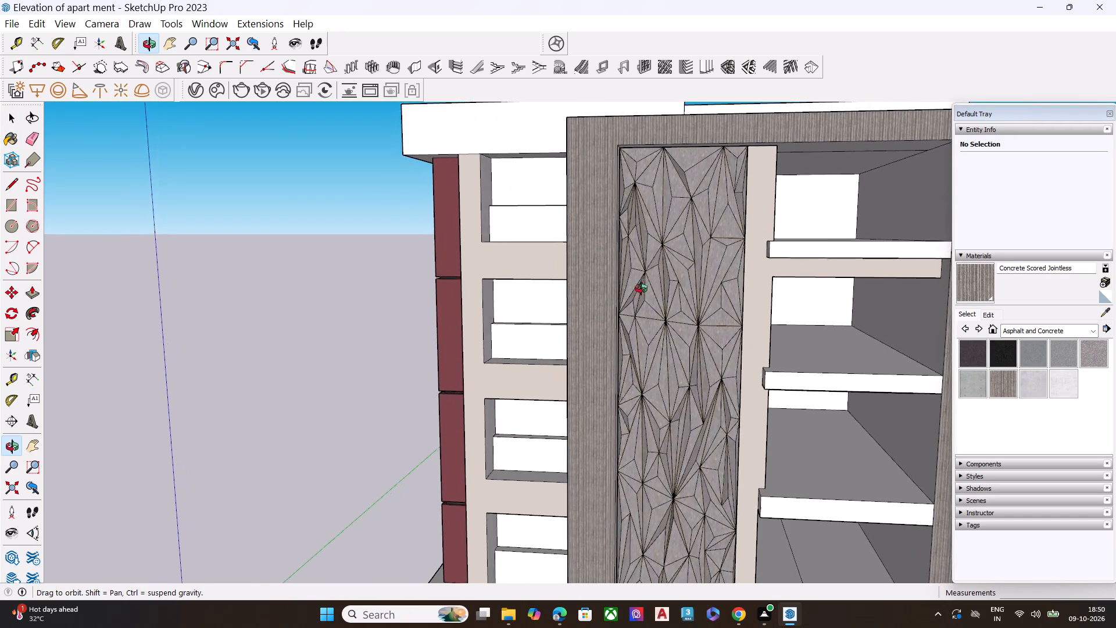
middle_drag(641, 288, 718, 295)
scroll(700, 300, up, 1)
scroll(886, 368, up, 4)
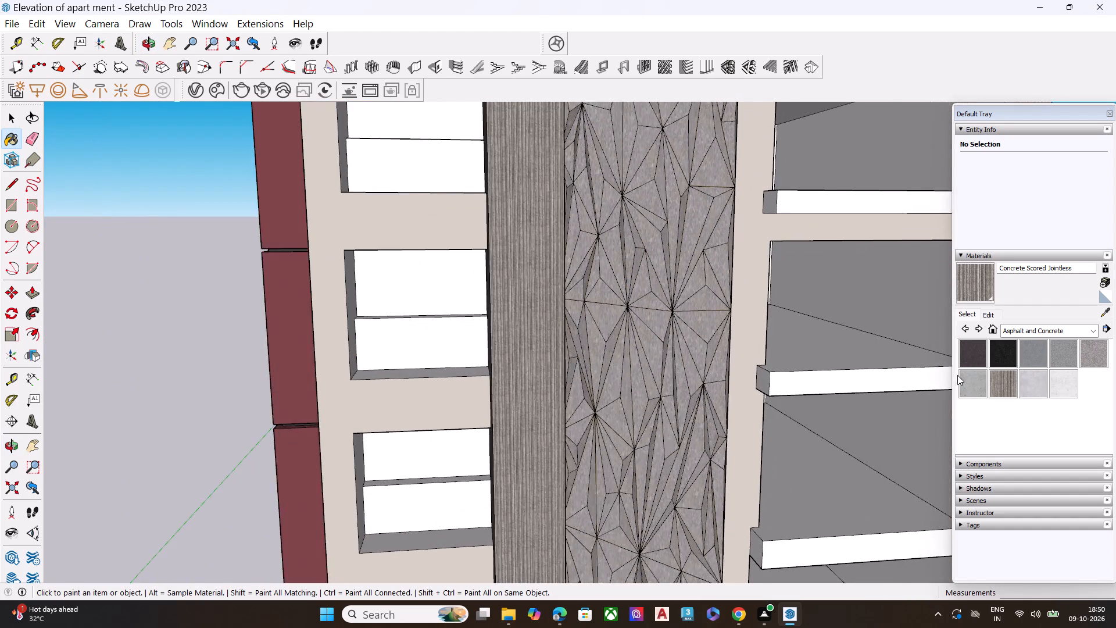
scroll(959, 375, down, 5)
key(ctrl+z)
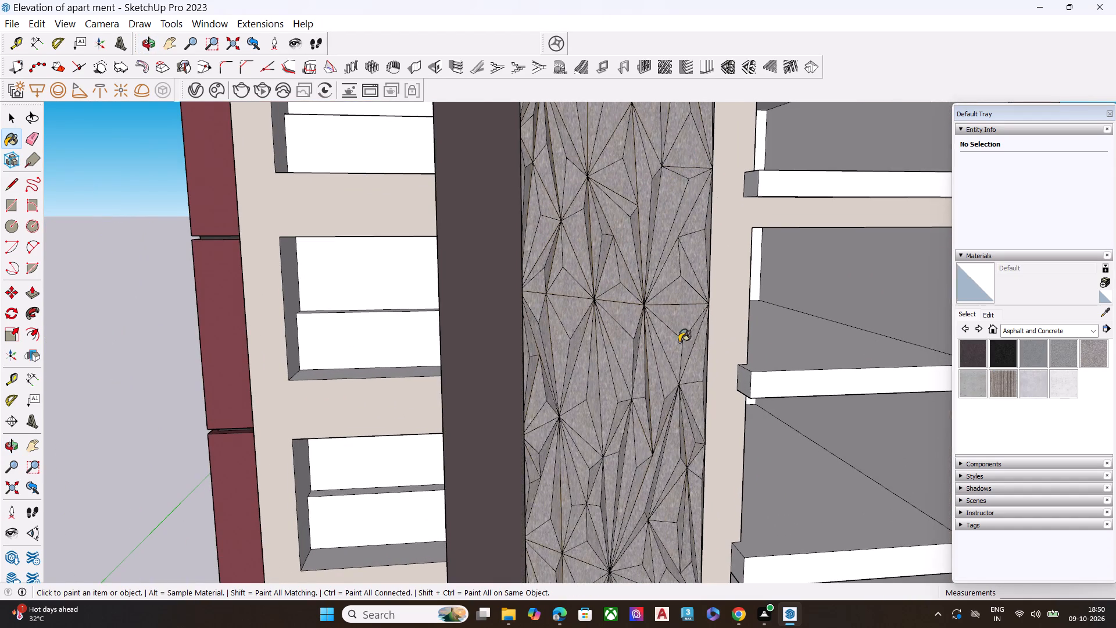
Browse the Carpet, Patterns, Roofing and Tile material collections for a finish for the remaining white facade parts.
scroll(569, 315, down, 9)
middle_drag(615, 333, 649, 333)
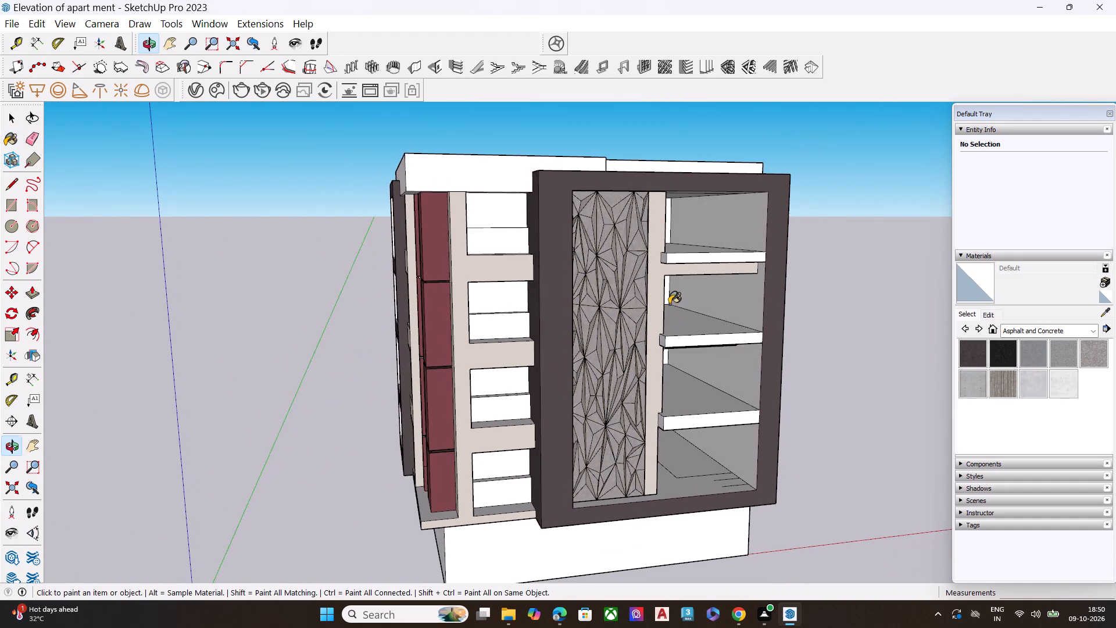
scroll(669, 302, up, 2)
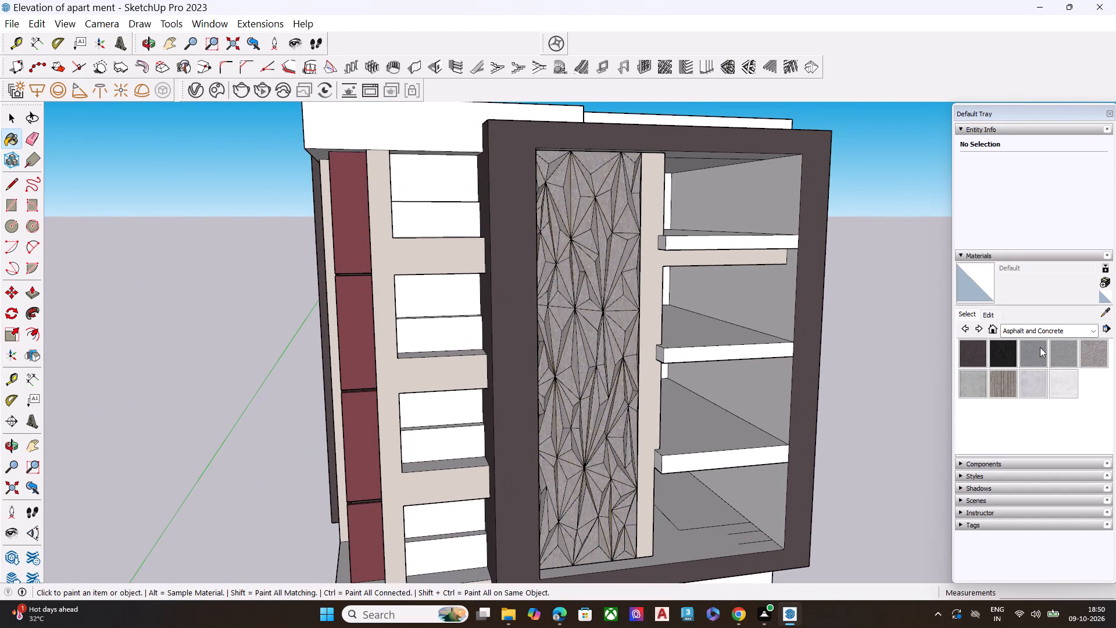
click(1041, 332)
click(1042, 372)
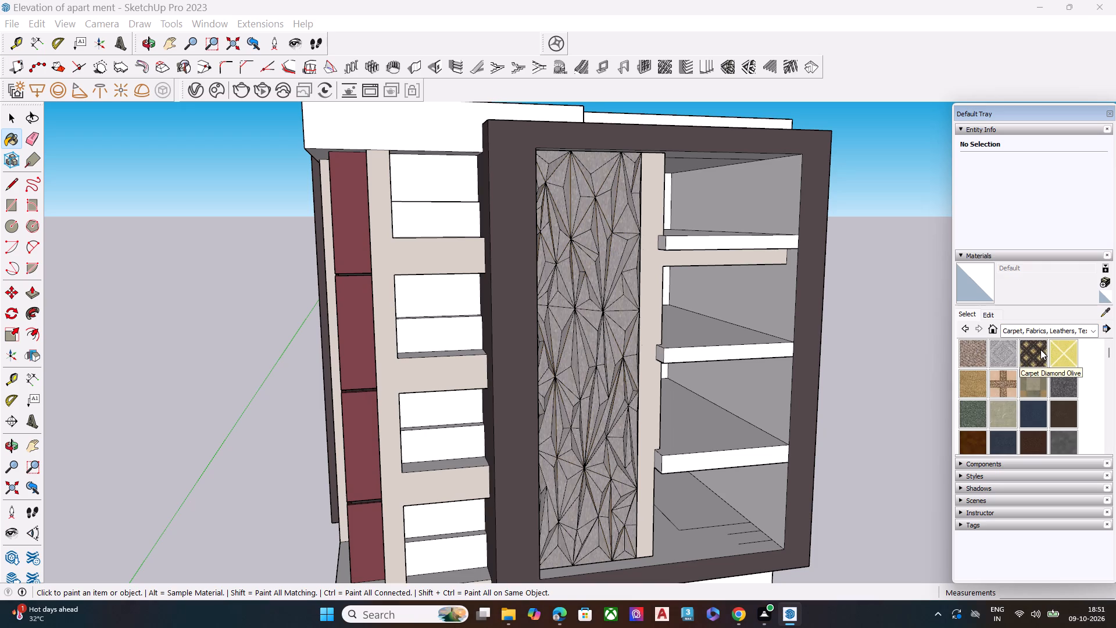
click(1050, 325)
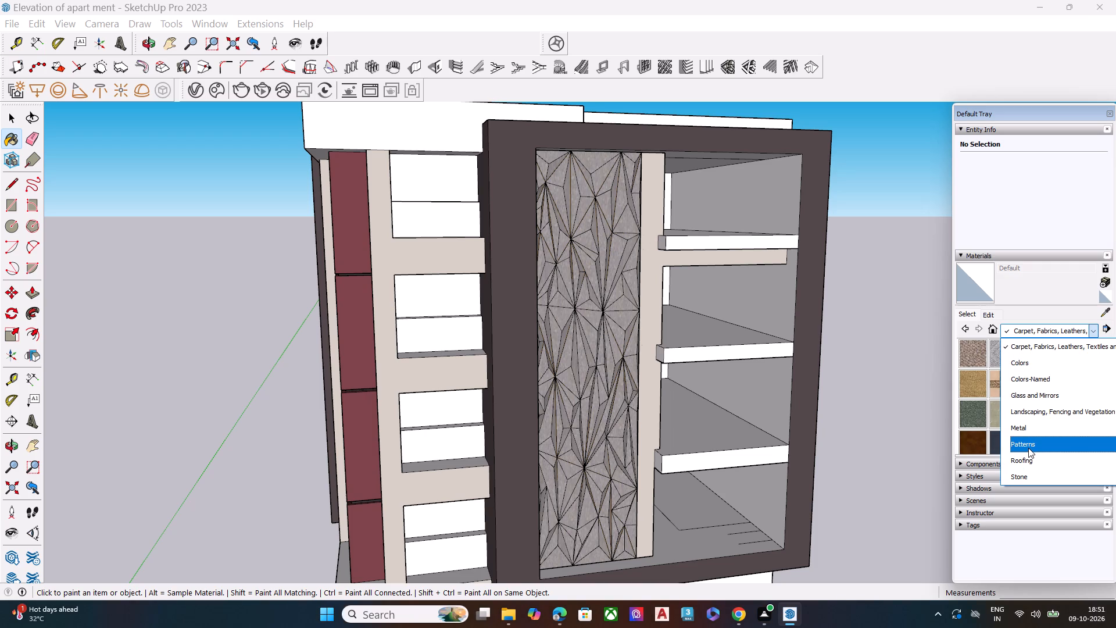
click(1028, 448)
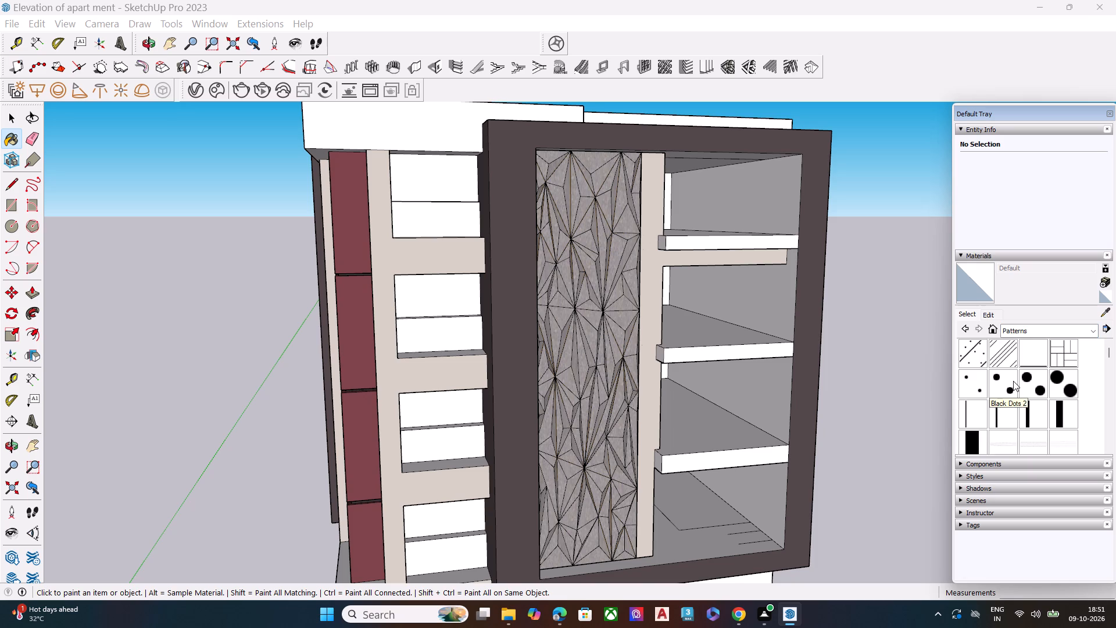
scroll(1013, 381, down, 1)
click(1032, 329)
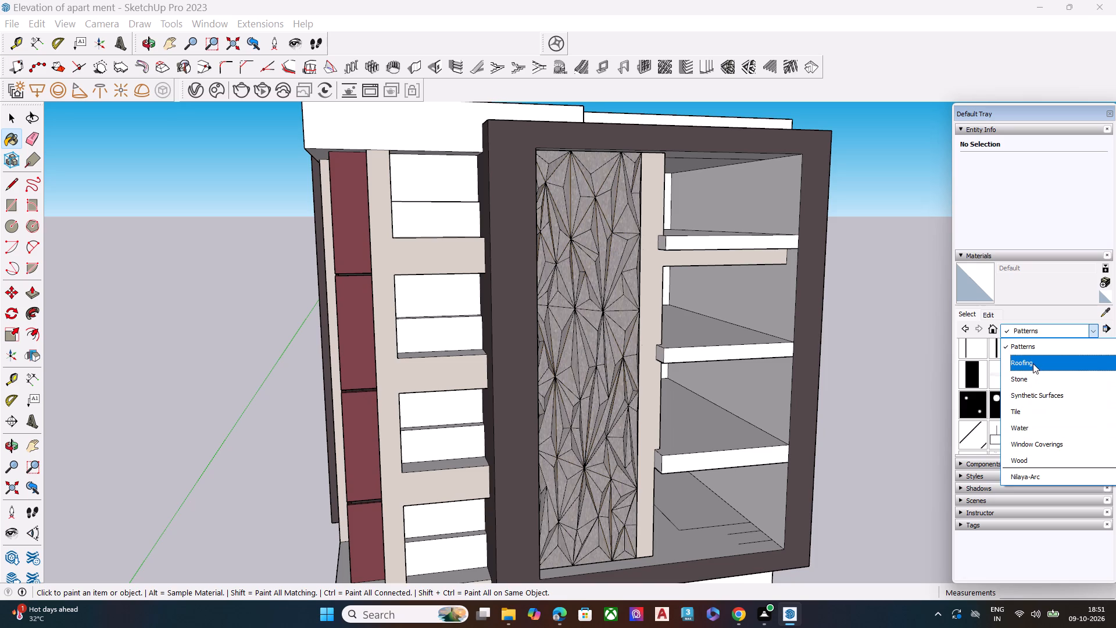
click(1033, 363)
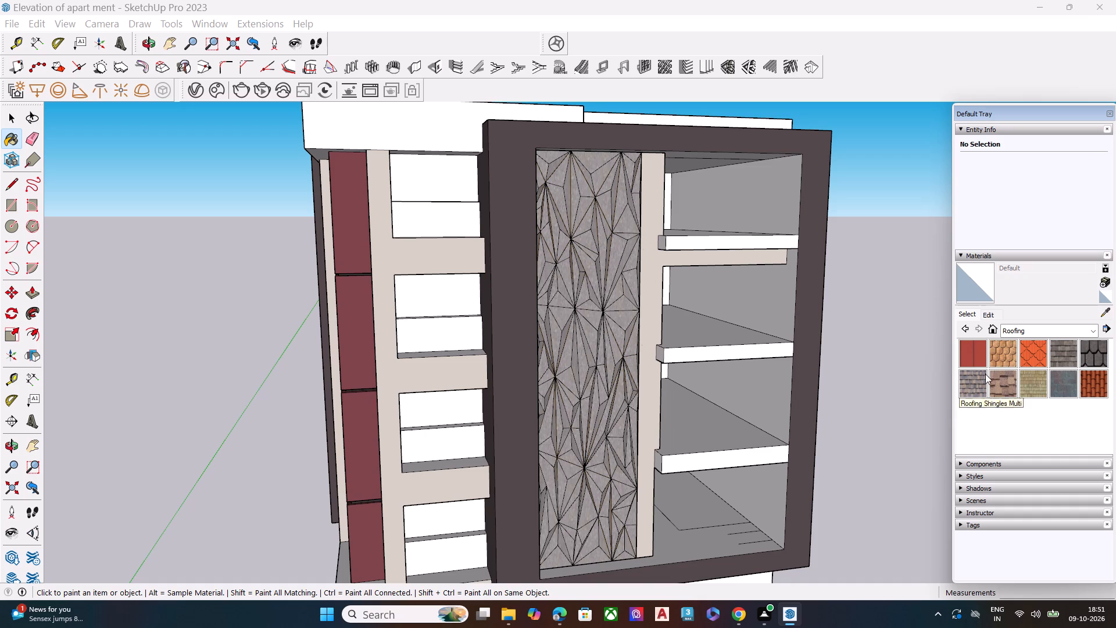
click(1043, 326)
click(1033, 409)
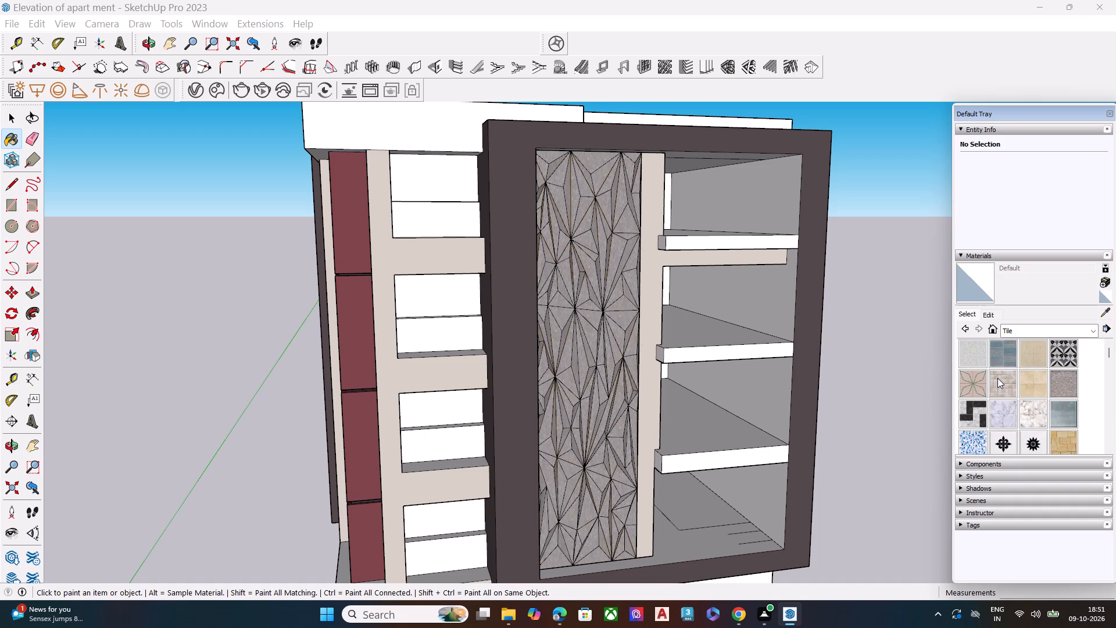
scroll(1017, 377, down, 4)
scroll(1032, 383, up, 5)
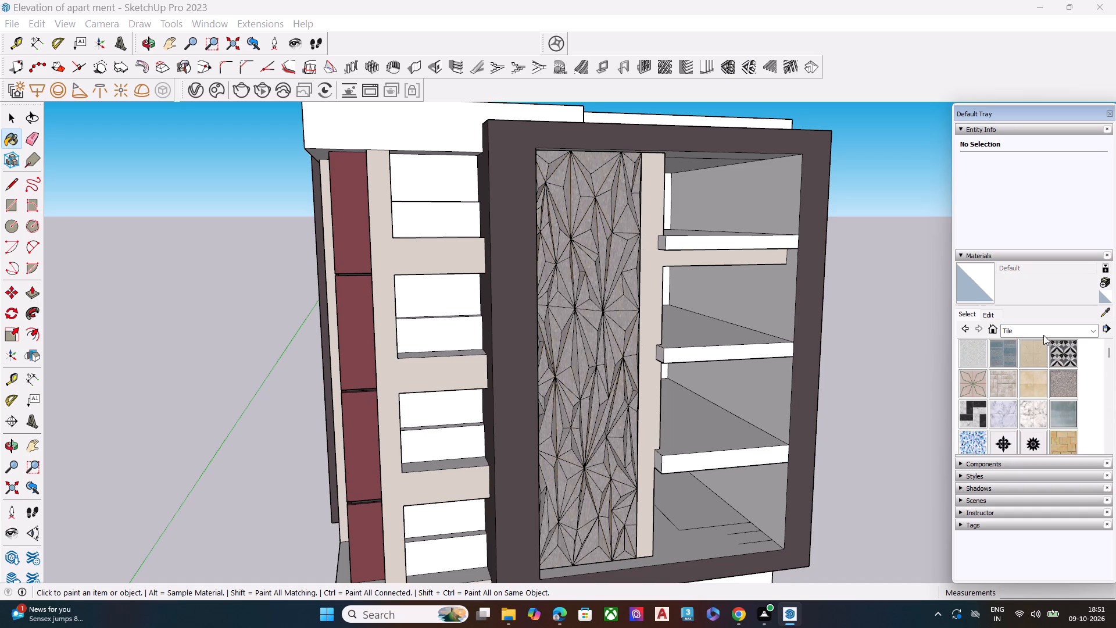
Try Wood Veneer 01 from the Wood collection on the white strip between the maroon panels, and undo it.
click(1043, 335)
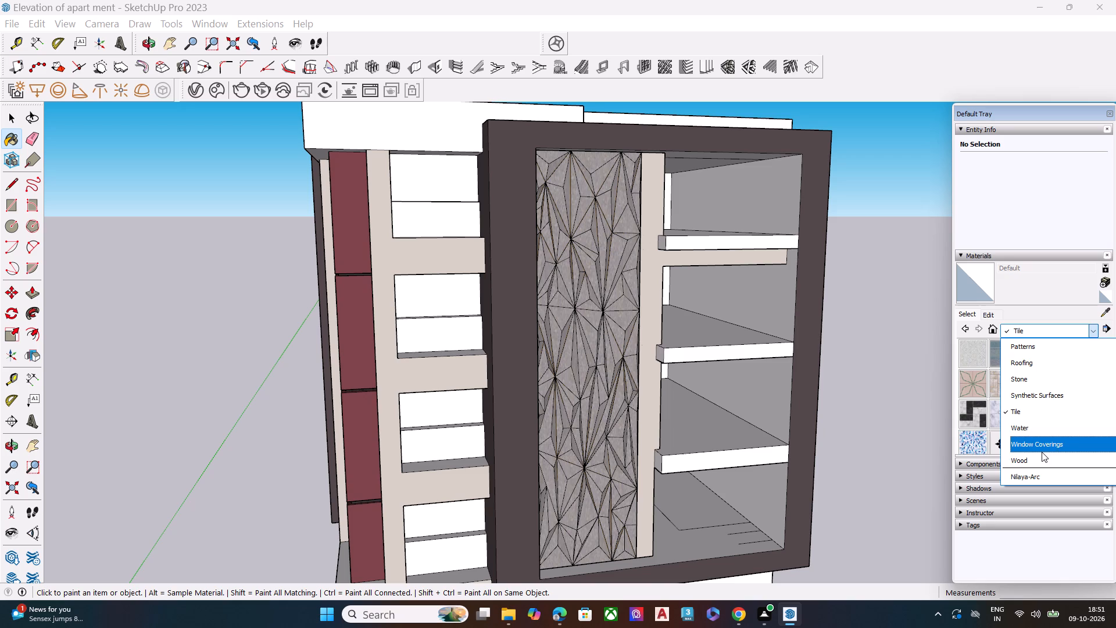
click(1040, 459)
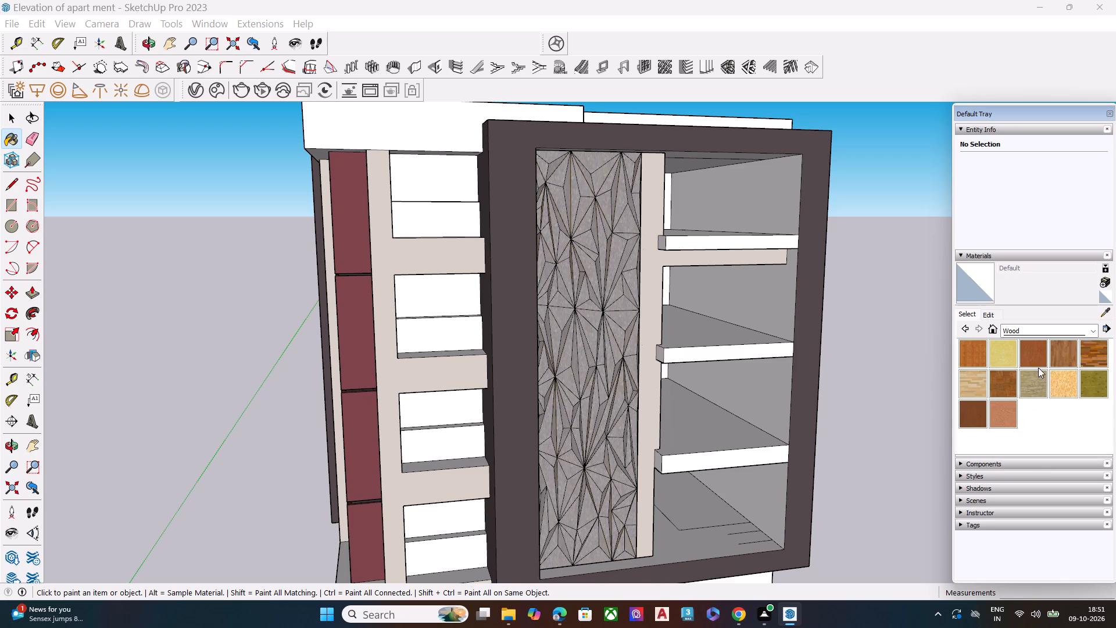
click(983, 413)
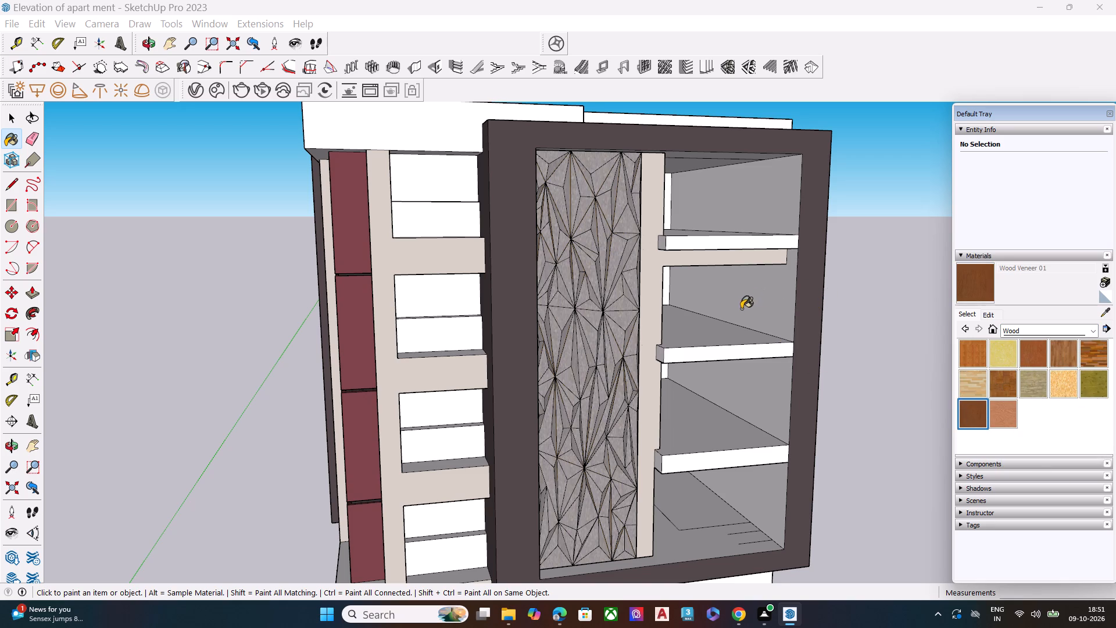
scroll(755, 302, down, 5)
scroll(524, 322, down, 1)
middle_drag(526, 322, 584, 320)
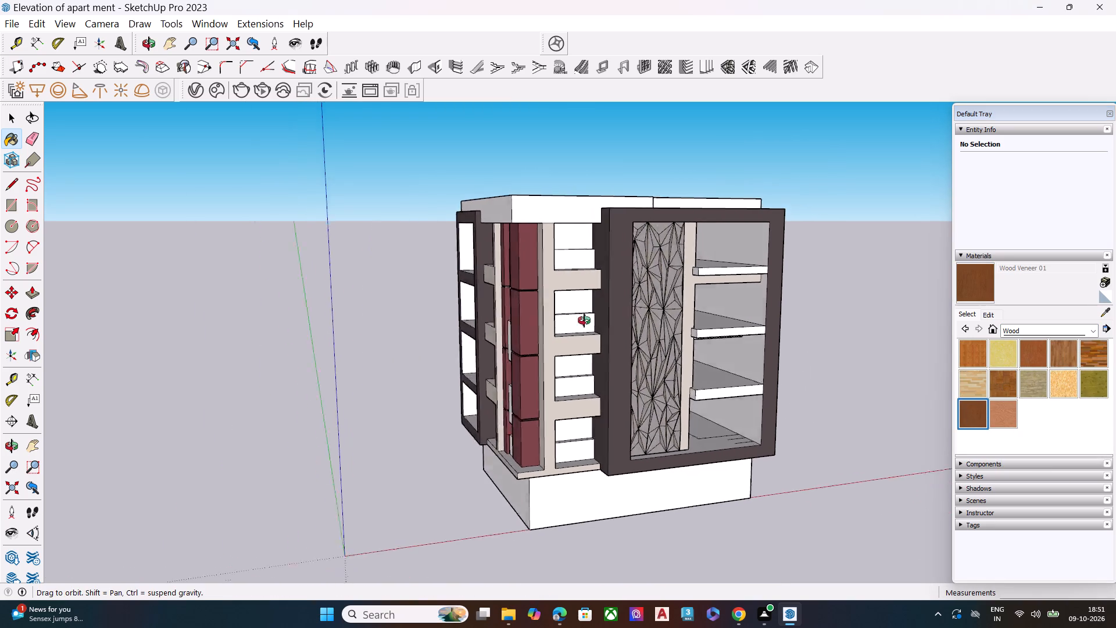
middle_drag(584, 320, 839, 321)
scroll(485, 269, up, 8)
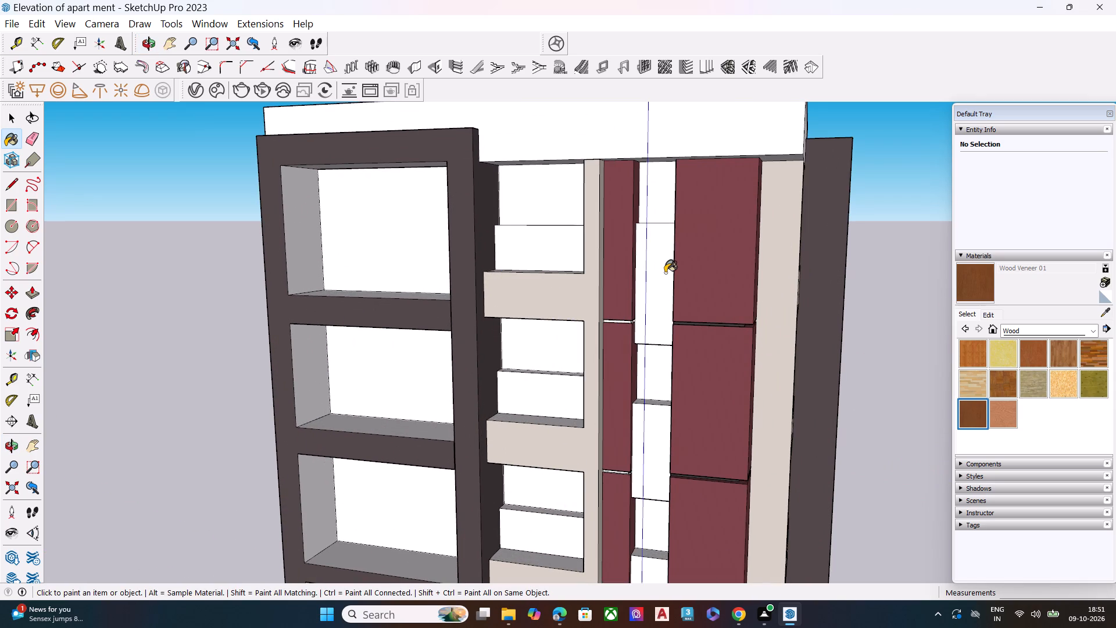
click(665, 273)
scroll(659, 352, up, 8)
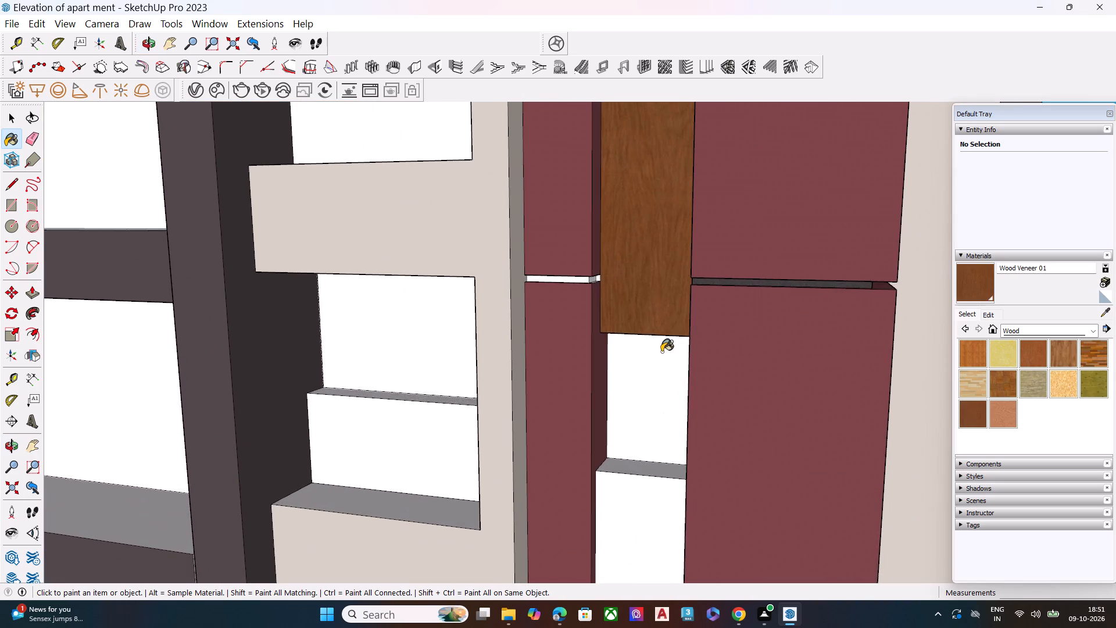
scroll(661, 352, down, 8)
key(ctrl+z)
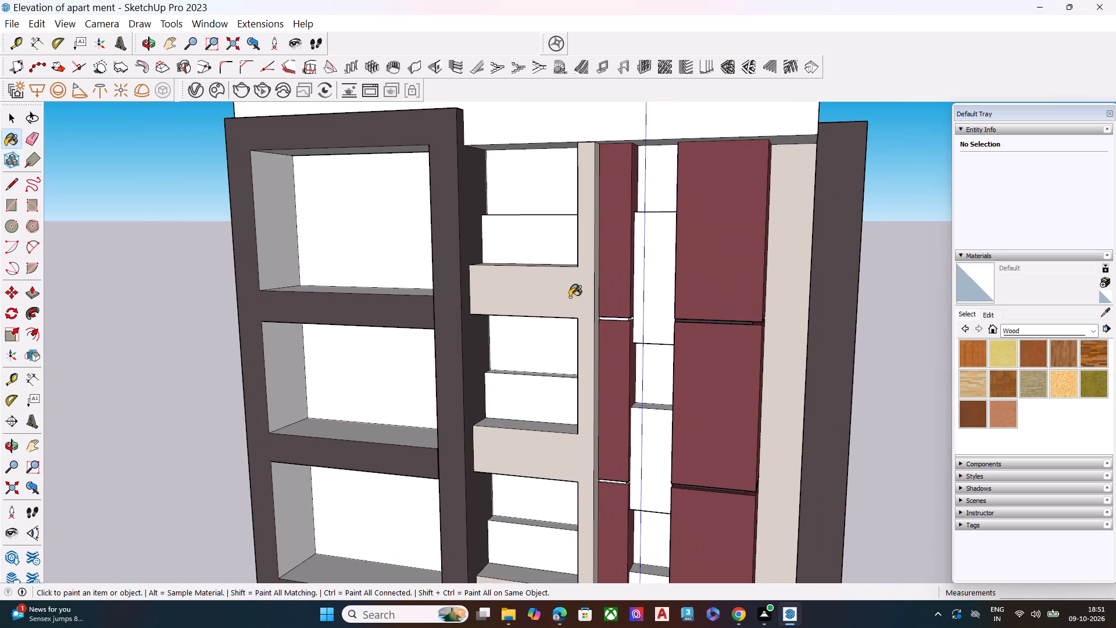
Examine the facade from both sides, looking over the maroon panels, dark frames and faceted panel.
scroll(570, 297, down, 2)
middle_drag(540, 314, 658, 323)
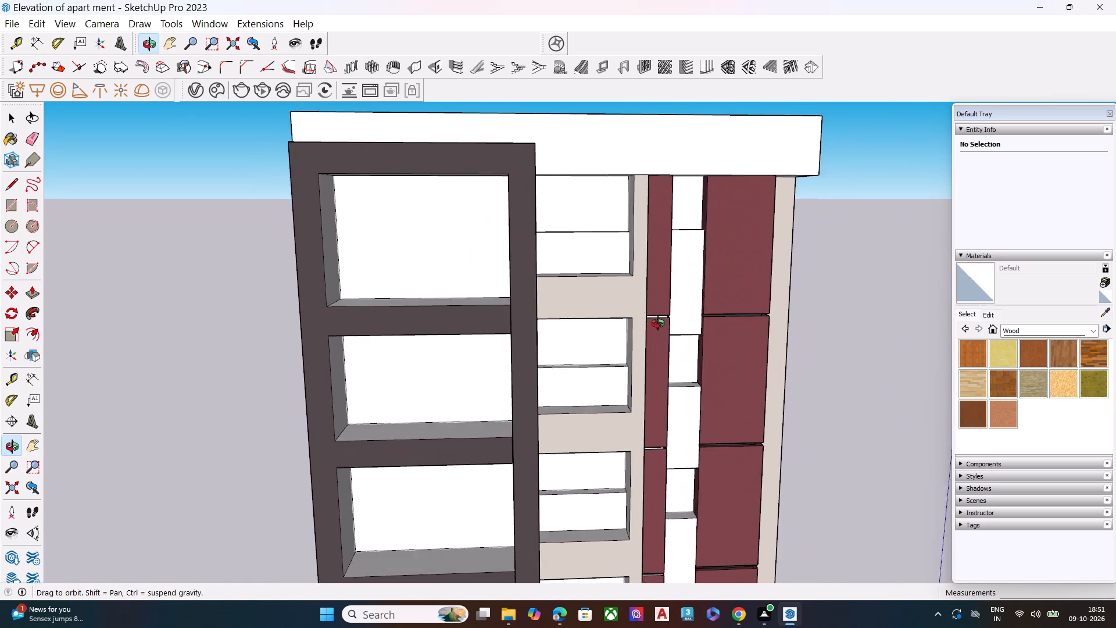
middle_drag(658, 323, 457, 313)
middle_drag(741, 347, 538, 337)
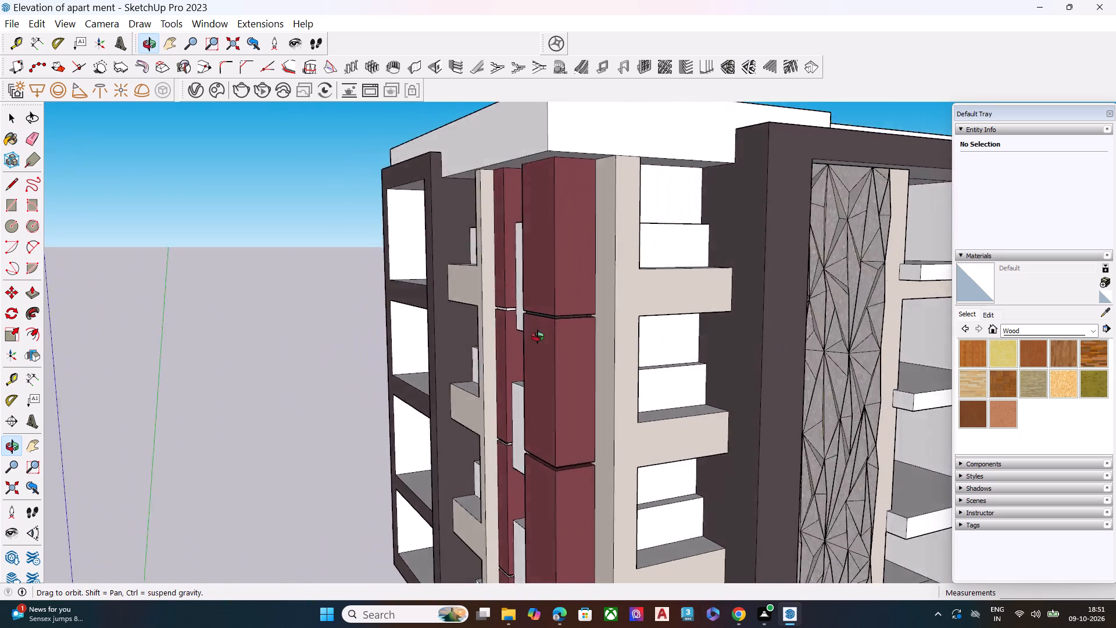
middle_drag(538, 337, 491, 336)
middle_drag(803, 336, 633, 335)
scroll(644, 325, up, 2)
scroll(696, 311, down, 7)
scroll(756, 358, up, 1)
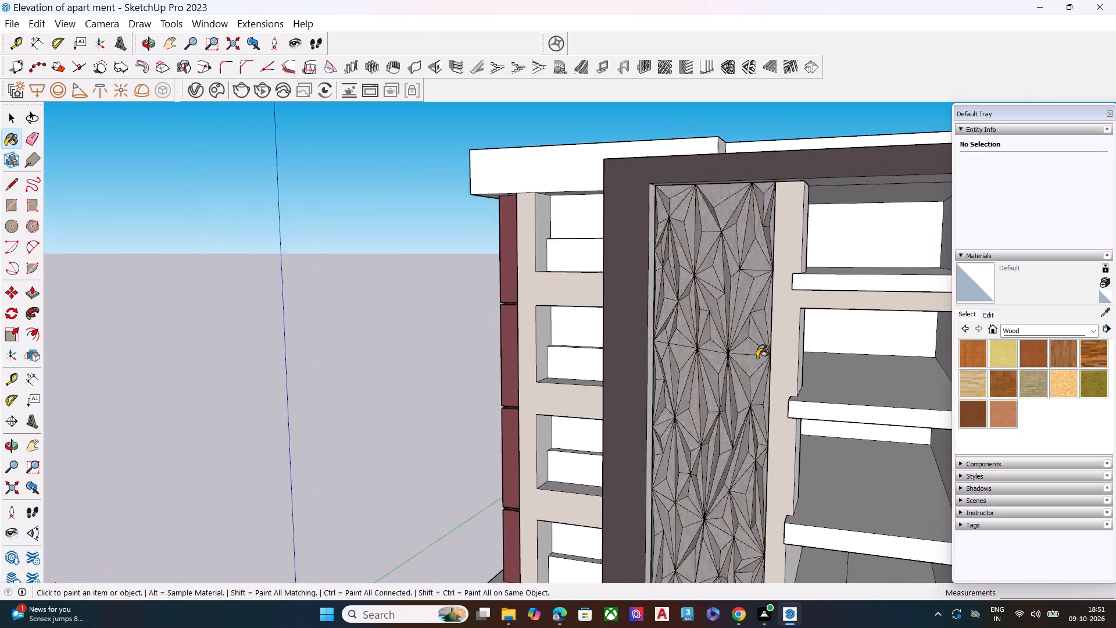
scroll(757, 358, up, 3)
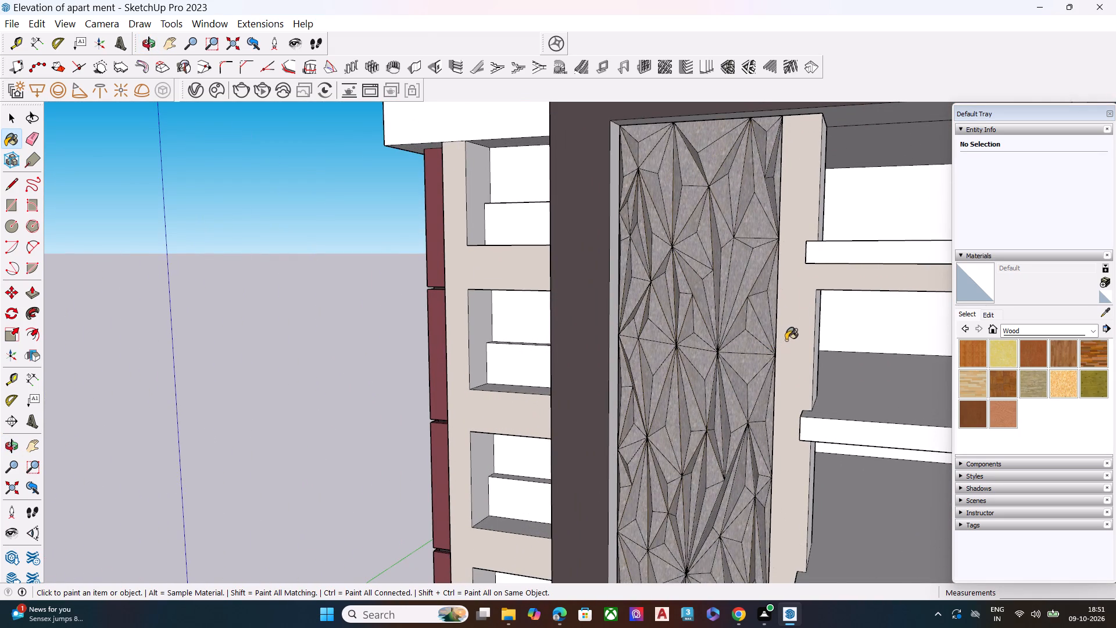
scroll(626, 323, down, 6)
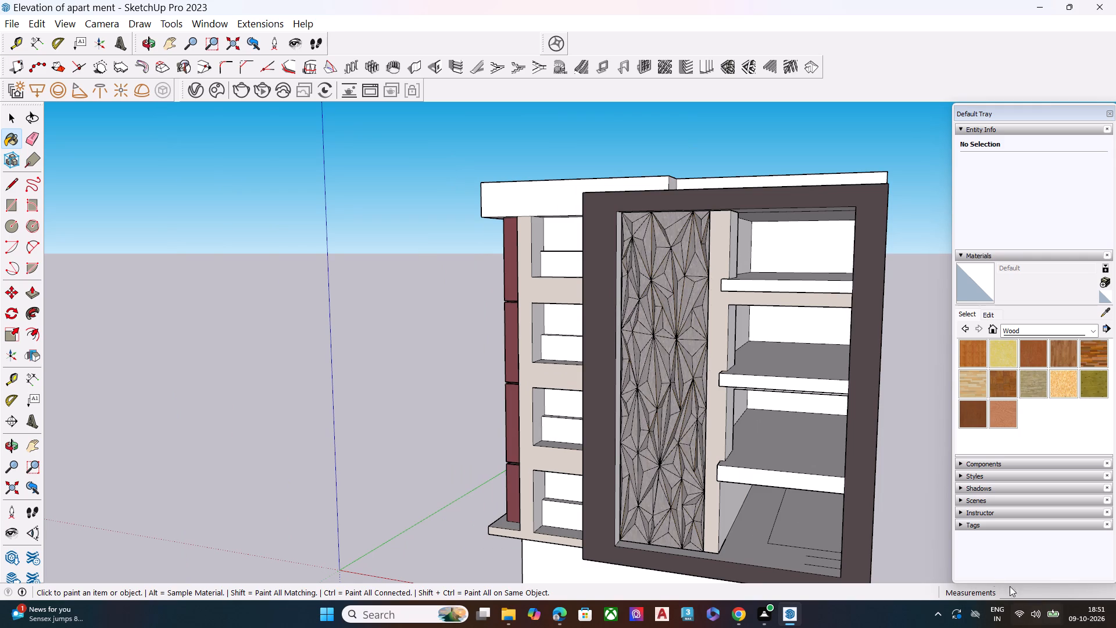
scroll(1012, 433, up, 5)
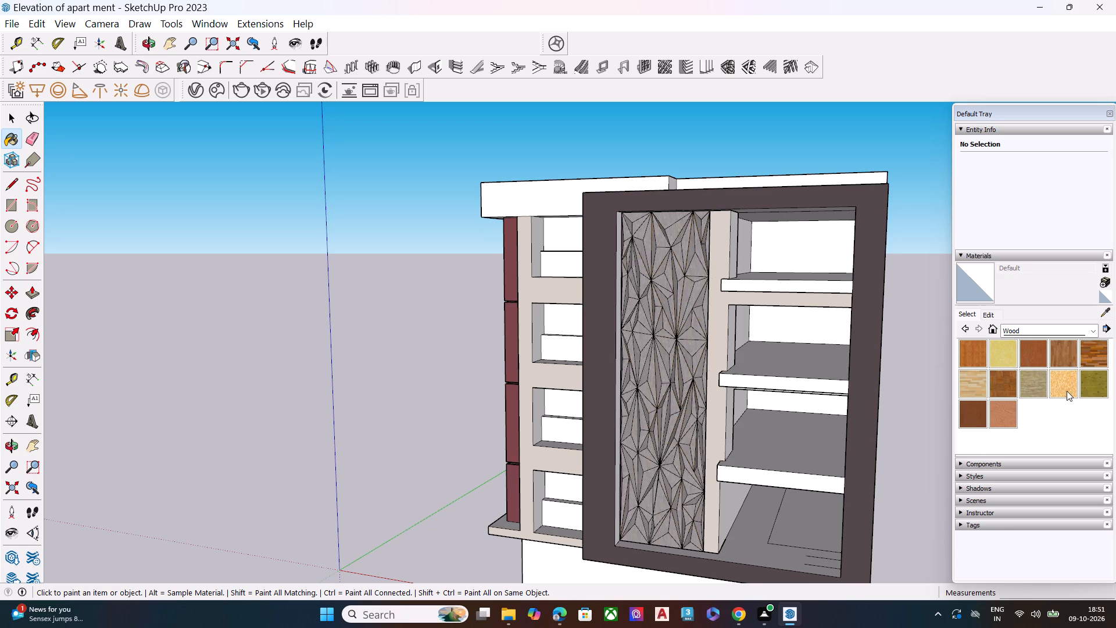
Browse the Wood, Synthetic Surfaces and Water material collections for another finish, picking Wood OSB for preview.
click(1067, 391)
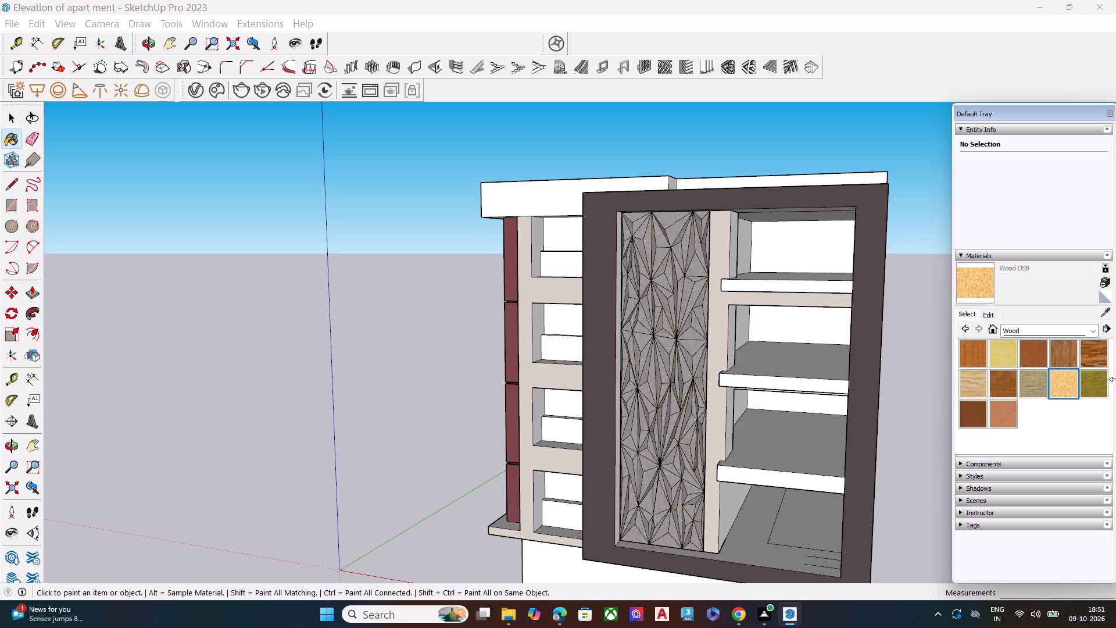
click(1111, 395)
click(1061, 330)
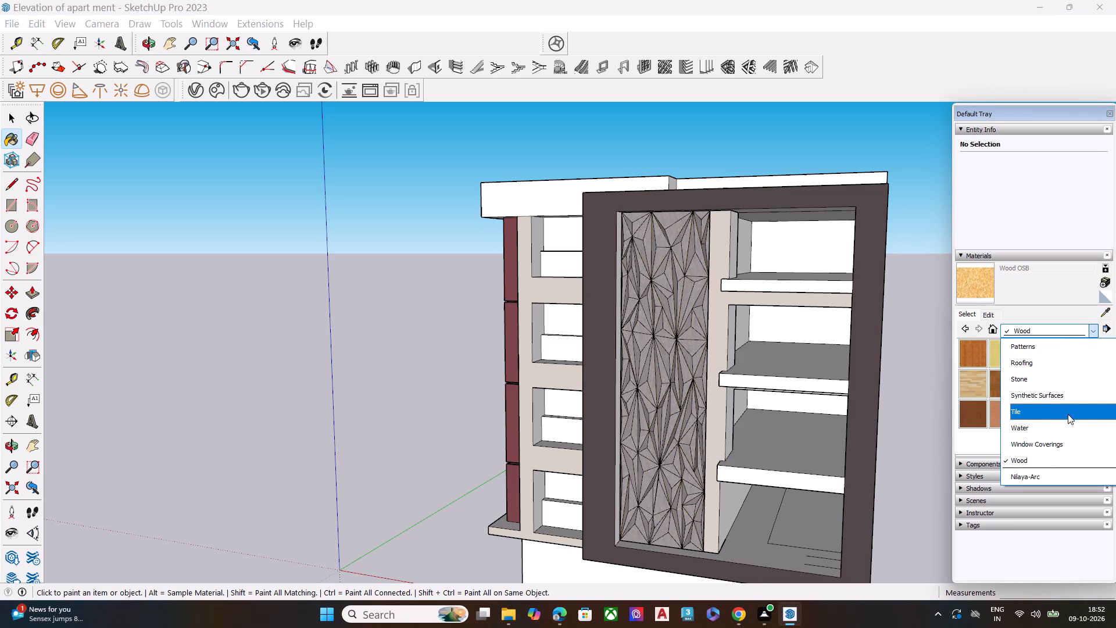
click(1060, 393)
scroll(1040, 347, up, 1)
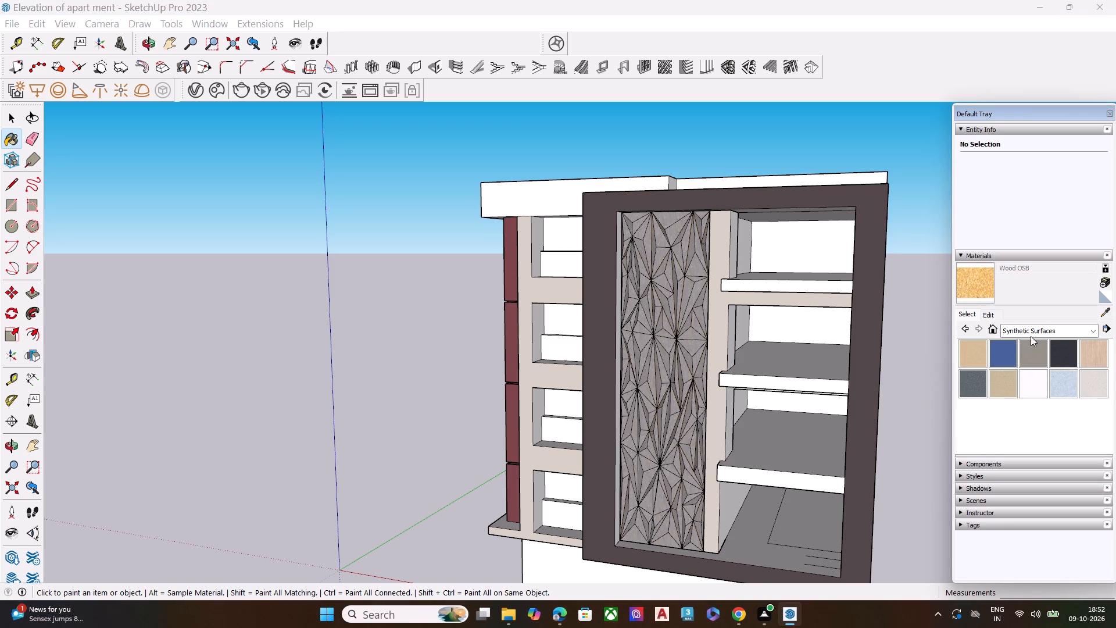
click(1031, 333)
click(1036, 430)
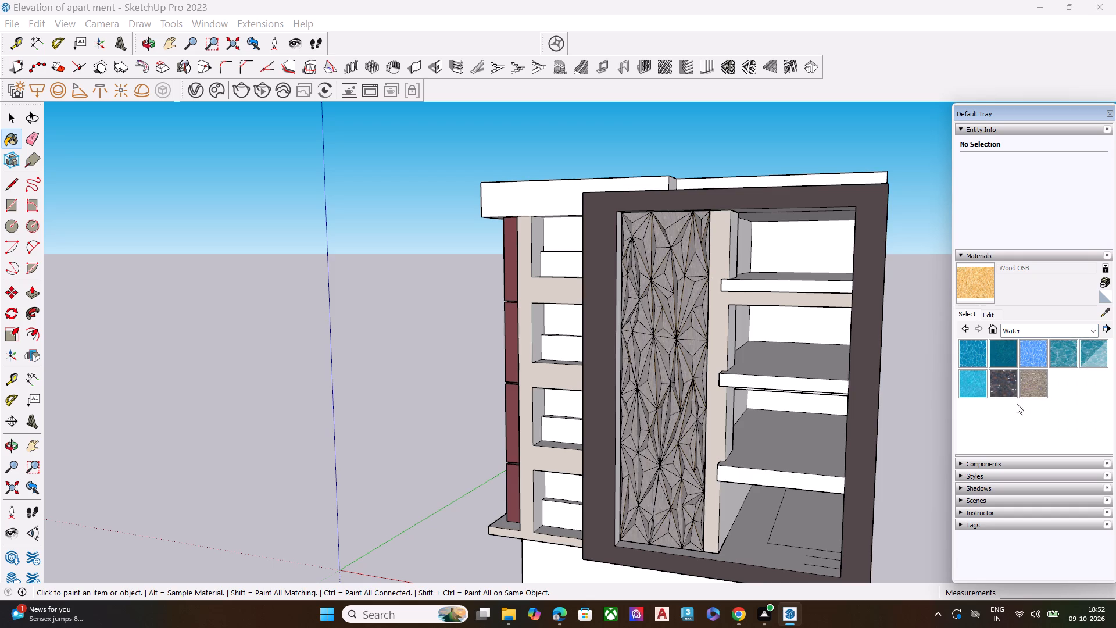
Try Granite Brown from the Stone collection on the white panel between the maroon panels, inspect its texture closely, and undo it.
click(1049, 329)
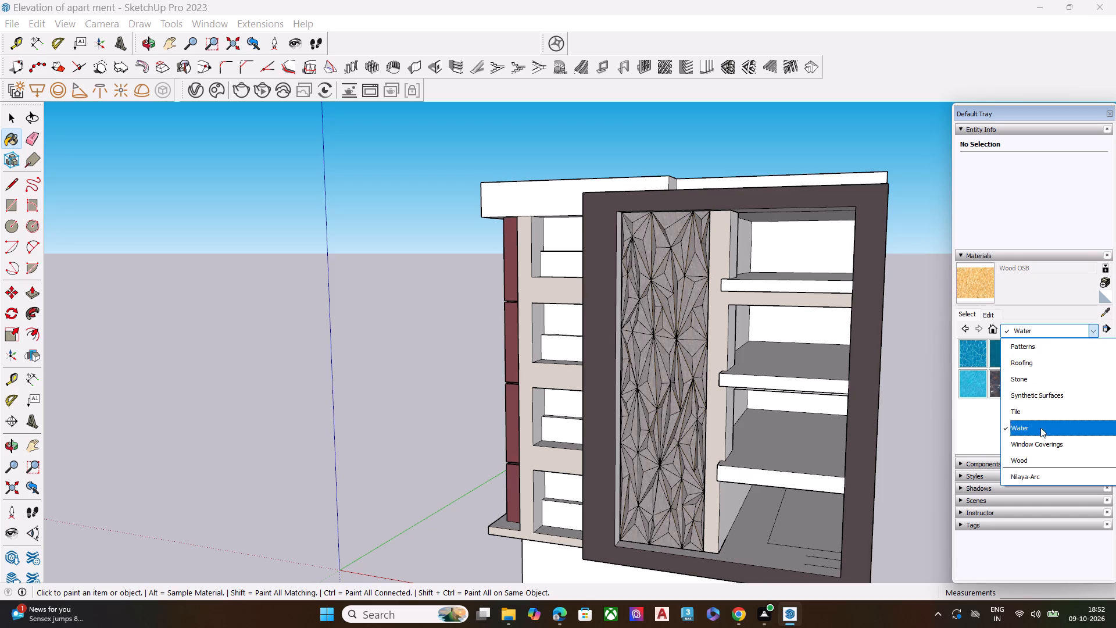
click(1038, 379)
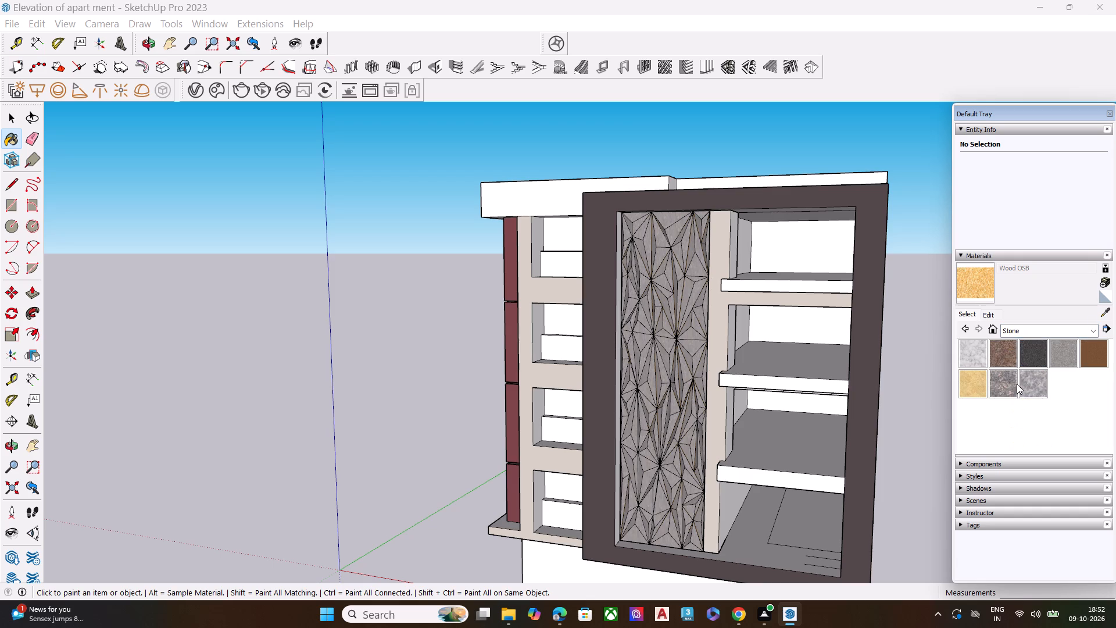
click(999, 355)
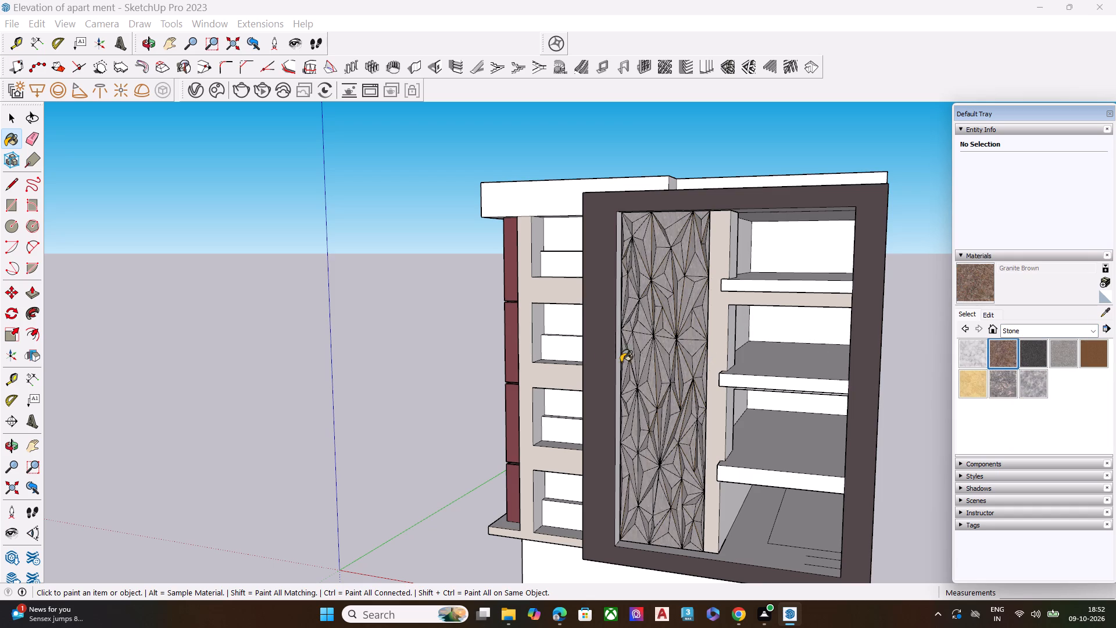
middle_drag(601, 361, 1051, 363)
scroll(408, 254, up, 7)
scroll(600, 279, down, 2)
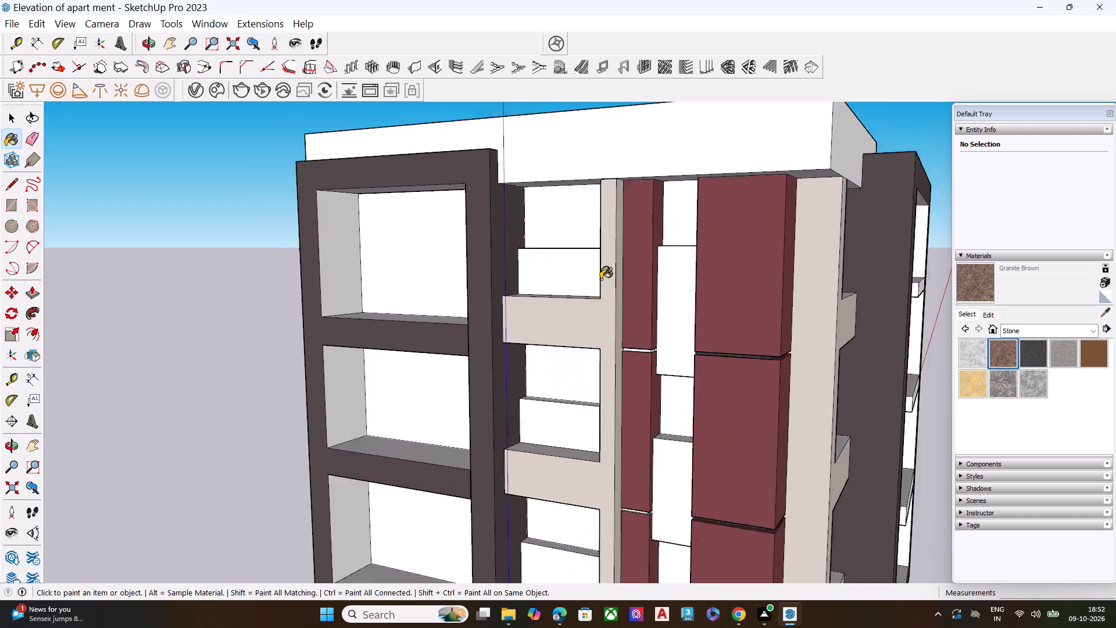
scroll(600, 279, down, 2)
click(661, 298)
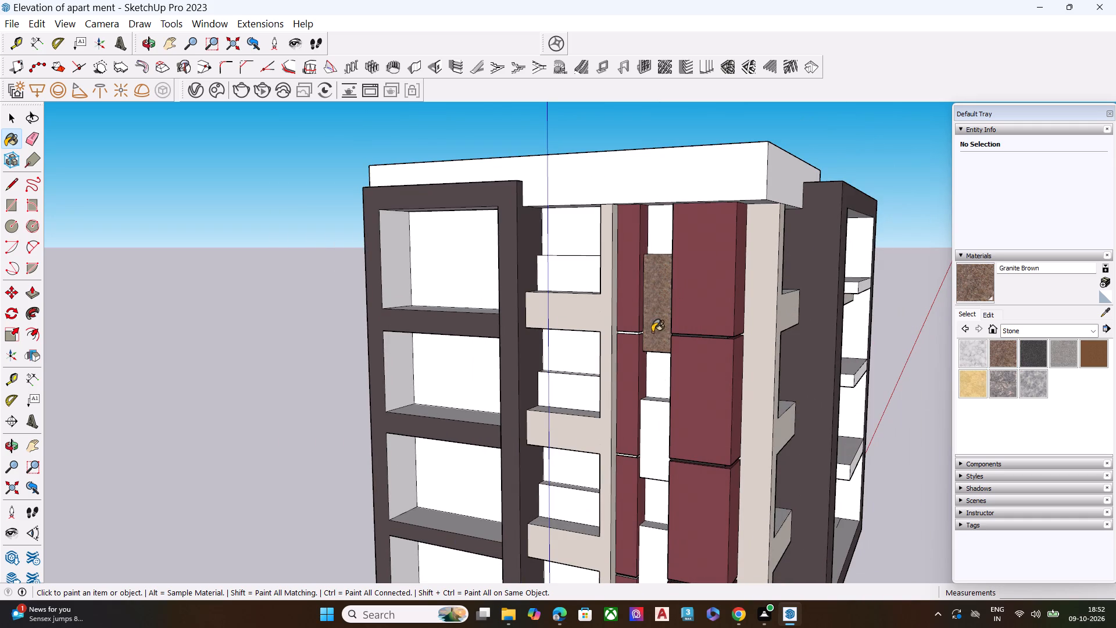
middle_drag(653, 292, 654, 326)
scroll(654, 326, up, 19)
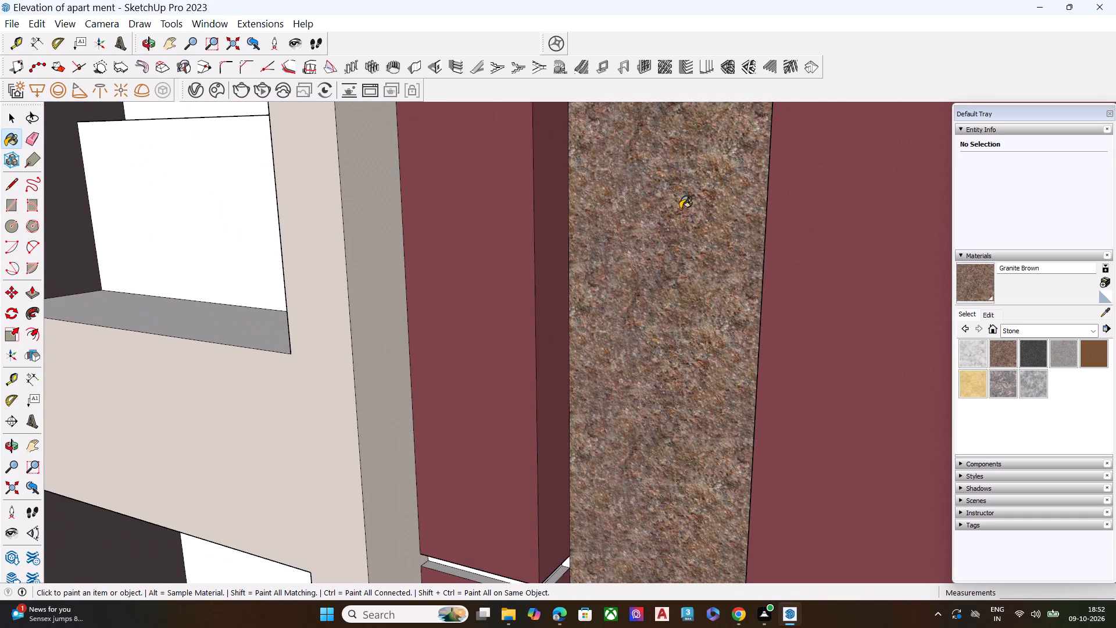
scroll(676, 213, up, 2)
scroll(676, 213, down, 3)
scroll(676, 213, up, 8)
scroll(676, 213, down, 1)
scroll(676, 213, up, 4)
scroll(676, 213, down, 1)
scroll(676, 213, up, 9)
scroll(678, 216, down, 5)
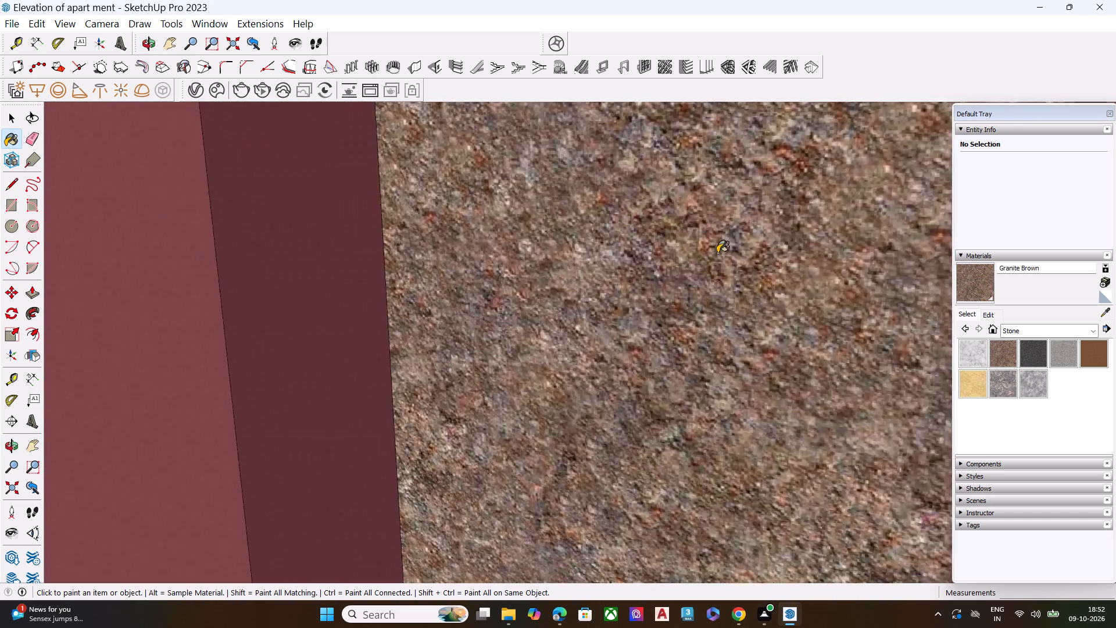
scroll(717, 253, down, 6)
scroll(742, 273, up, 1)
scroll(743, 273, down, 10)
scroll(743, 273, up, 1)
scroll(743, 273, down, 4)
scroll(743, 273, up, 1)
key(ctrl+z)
Browse the Stone, Metal, and Glass and Mirrors material collections for another facade finish.
scroll(703, 305, down, 3)
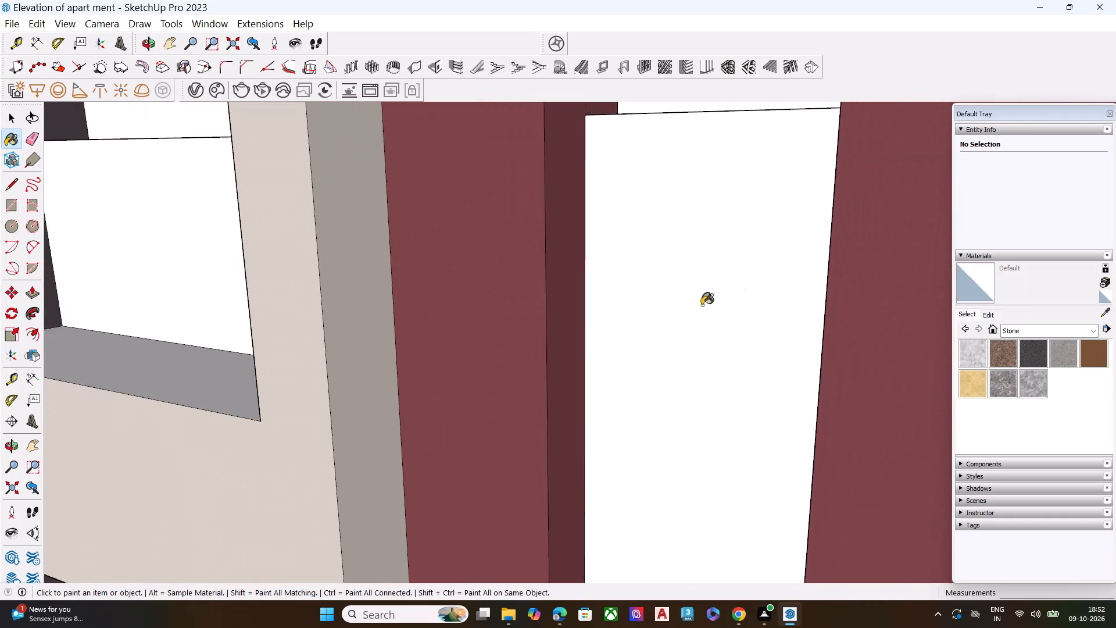
scroll(702, 305, down, 5)
scroll(772, 285, down, 6)
click(1003, 330)
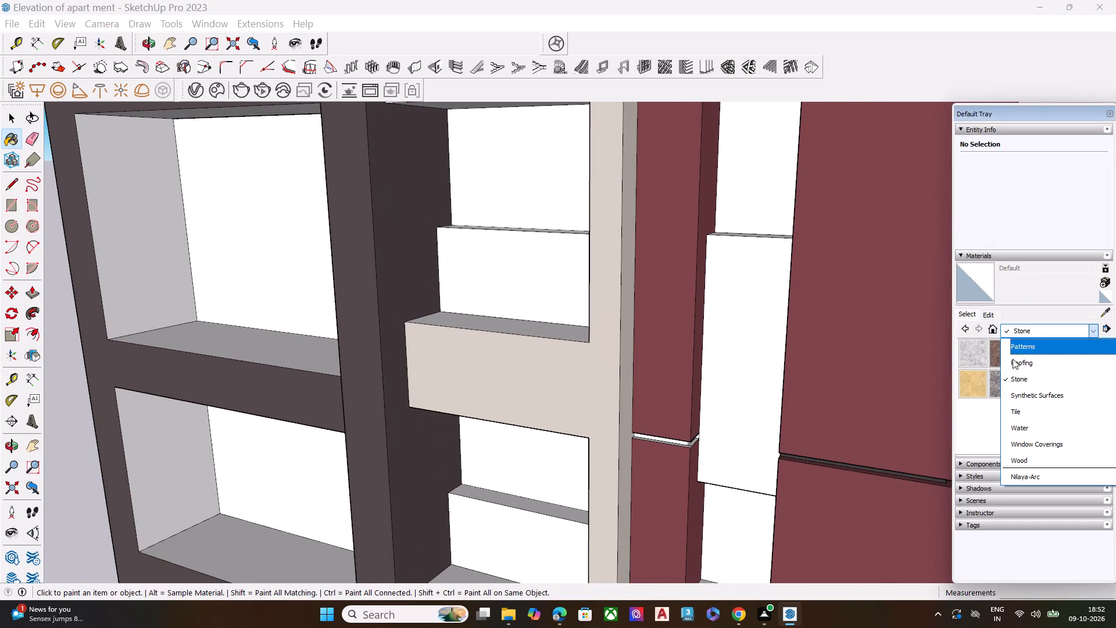
scroll(1026, 452, down, 2)
scroll(1032, 418, up, 1)
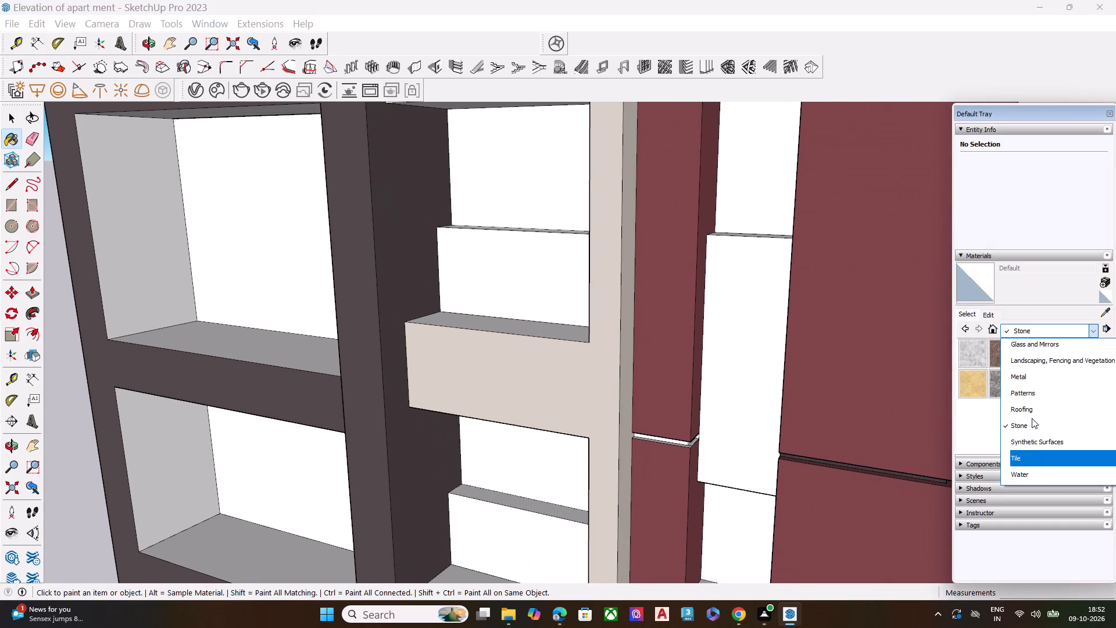
scroll(1027, 391, up, 1)
click(1036, 430)
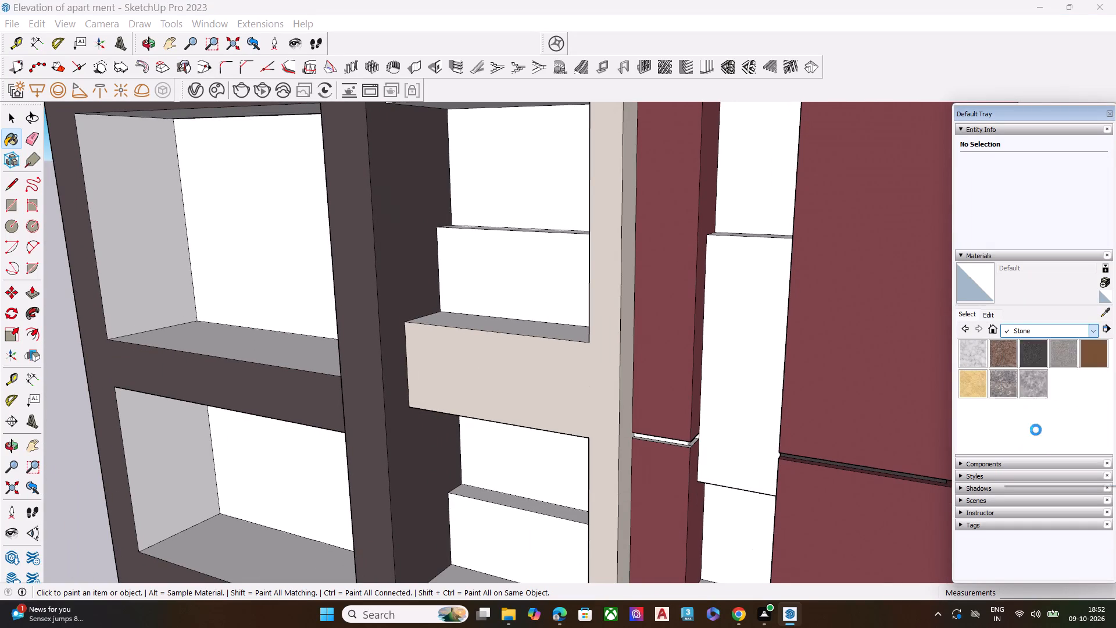
click(1039, 332)
scroll(1038, 356, up, 2)
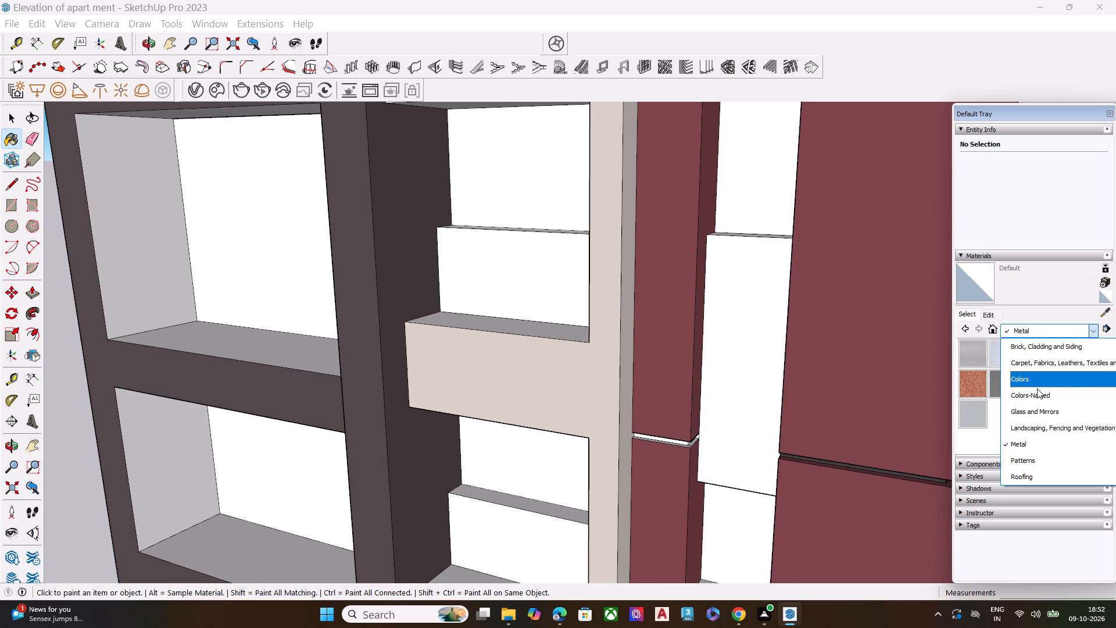
click(1041, 413)
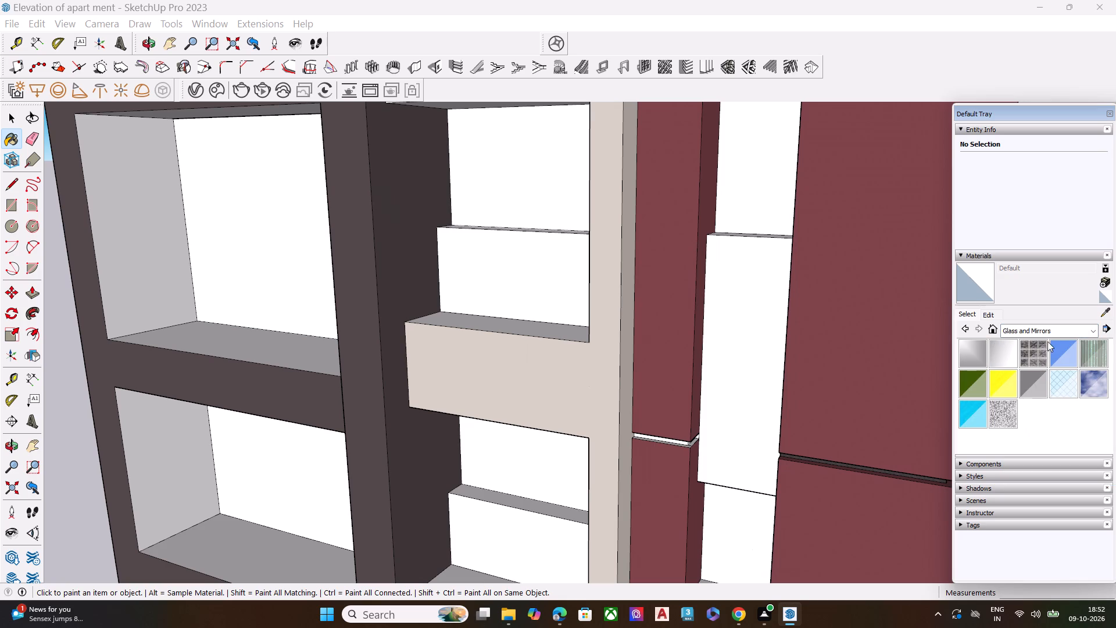
Undo all the facade painting, stepping back through the maroon blocks, beige frames and dark frames until the building is unpainted.
scroll(593, 283, down, 2)
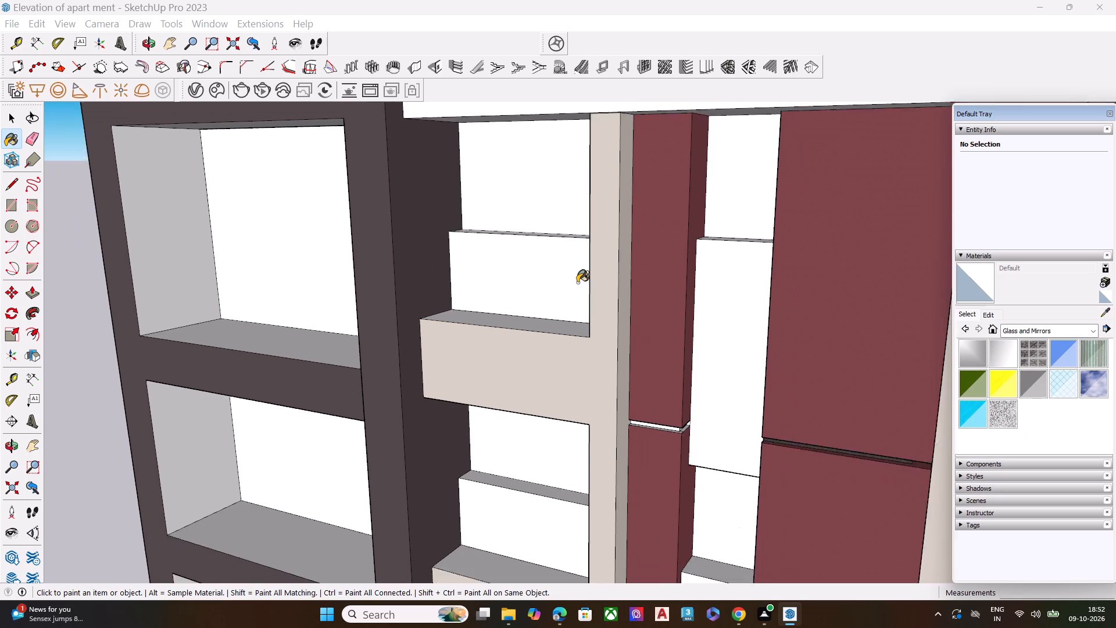
scroll(577, 283, down, 6)
scroll(625, 289, down, 5)
middle_drag(568, 381, 503, 326)
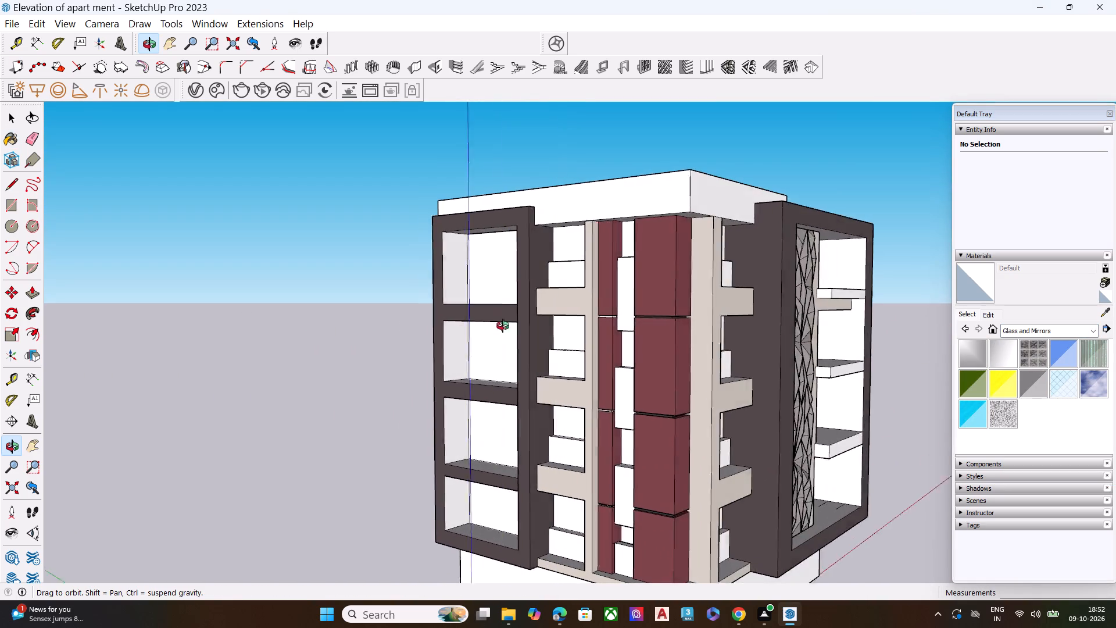
middle_drag(503, 326, 448, 333)
middle_click(763, 367)
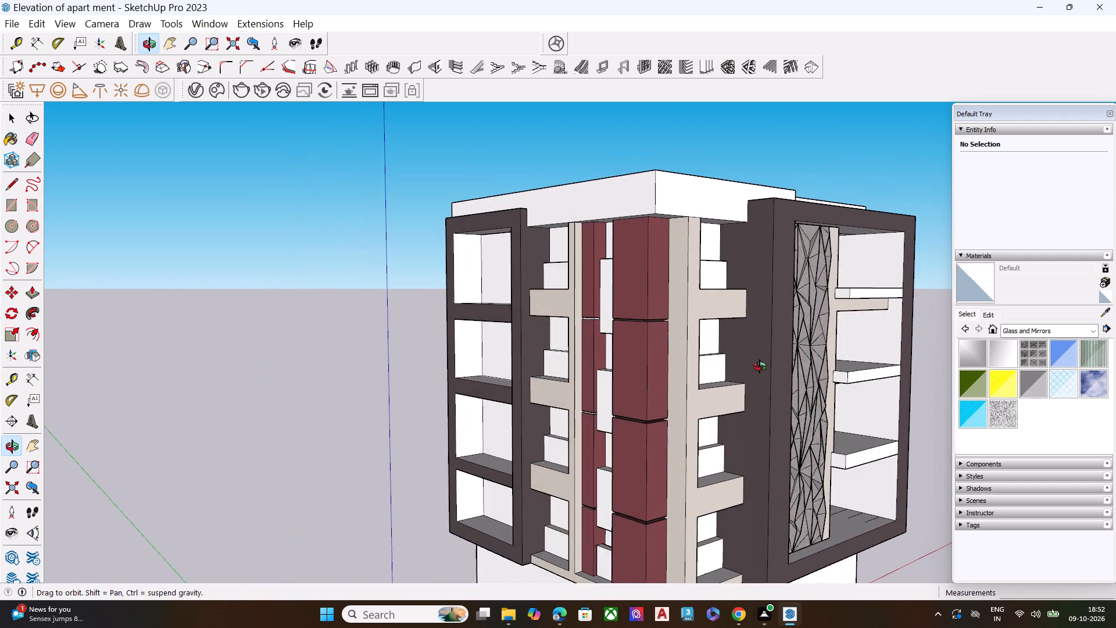
scroll(777, 345, up, 4)
key(space)
click(782, 331)
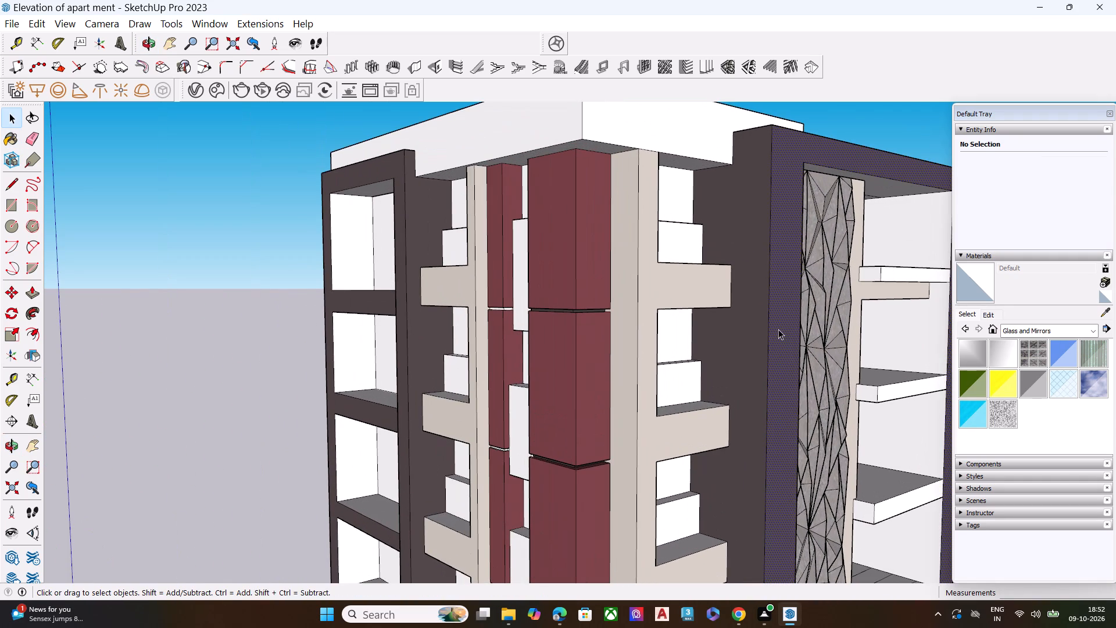
scroll(847, 372, down, 6)
key(ctrl+z)
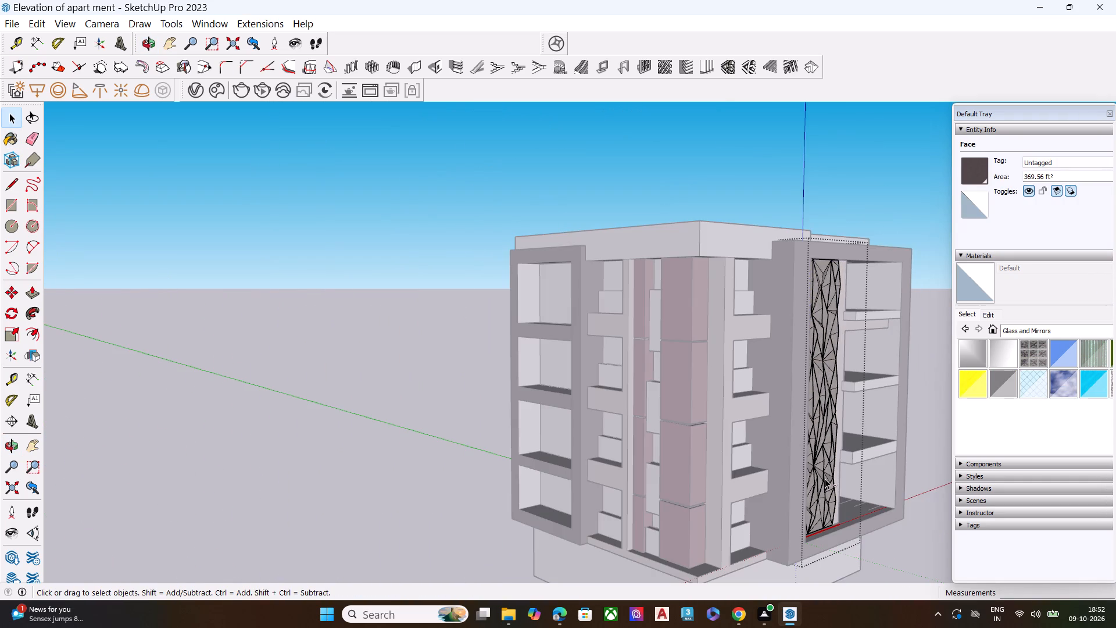
key(ctrl+z)
key(ctrl+z)
key(ctrl+z)
key(ctrl+z)
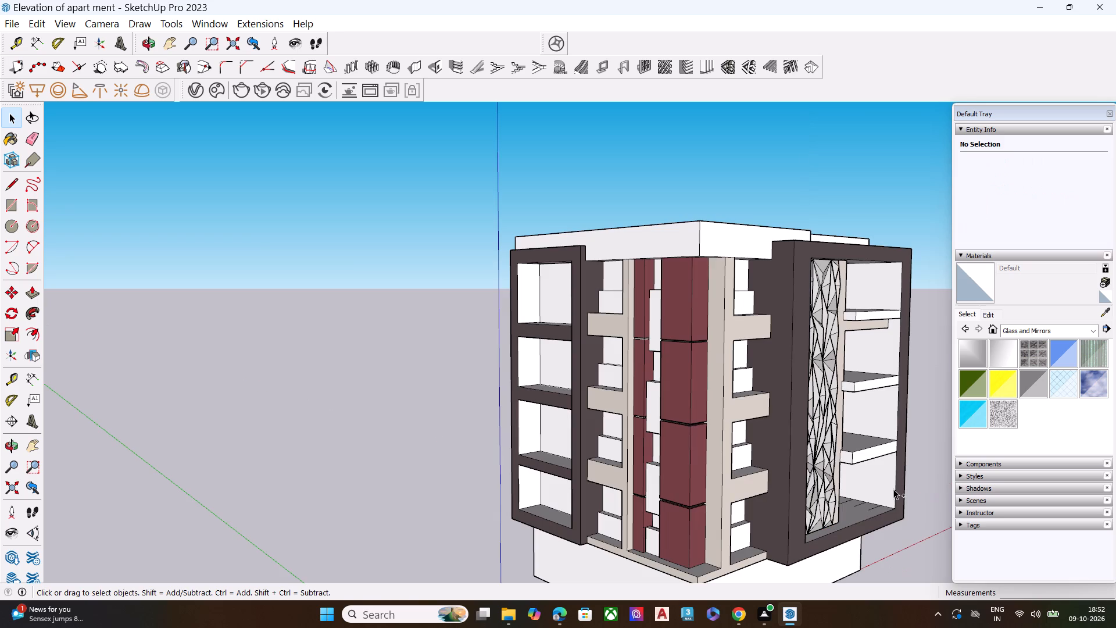
key(ctrl+z)
key(ctrl+z)
key(ctrl+z)
key(ctrl+z)
key(ctrl+z)
key(ctrl+z)
key(ctrl+z)
key(ctrl+z)
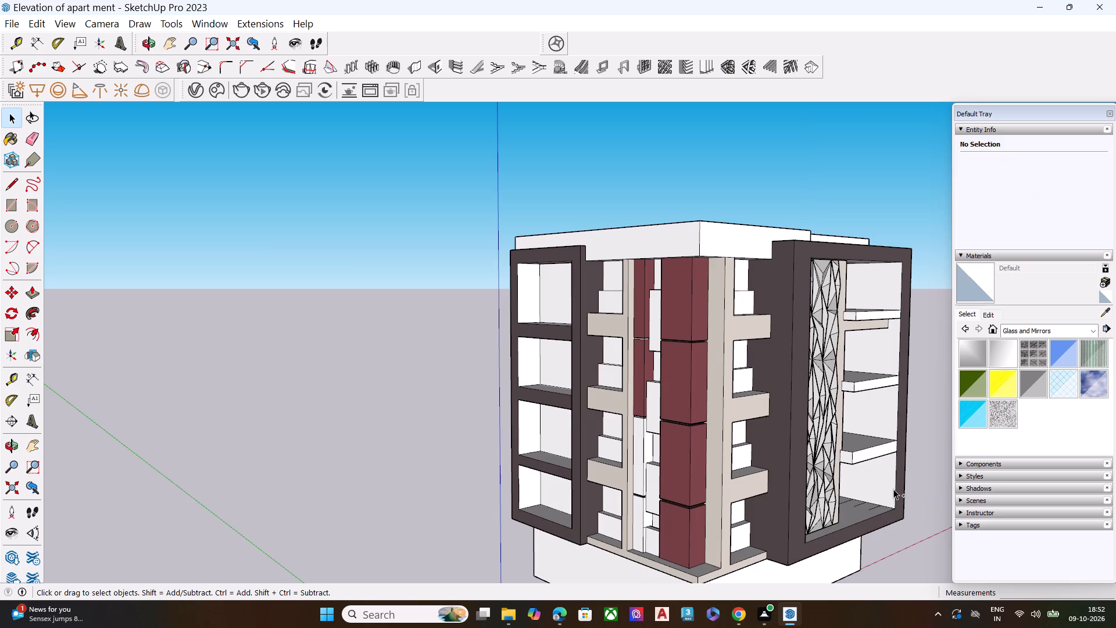
key(ctrl+z)
key(ctrl+z)
key(ctrl+z)
key(ctrl+z)
key(ctrl+z)
key(ctrl+z)
key(ctrl+z)
key(ctrl+z)
key(ctrl+z)
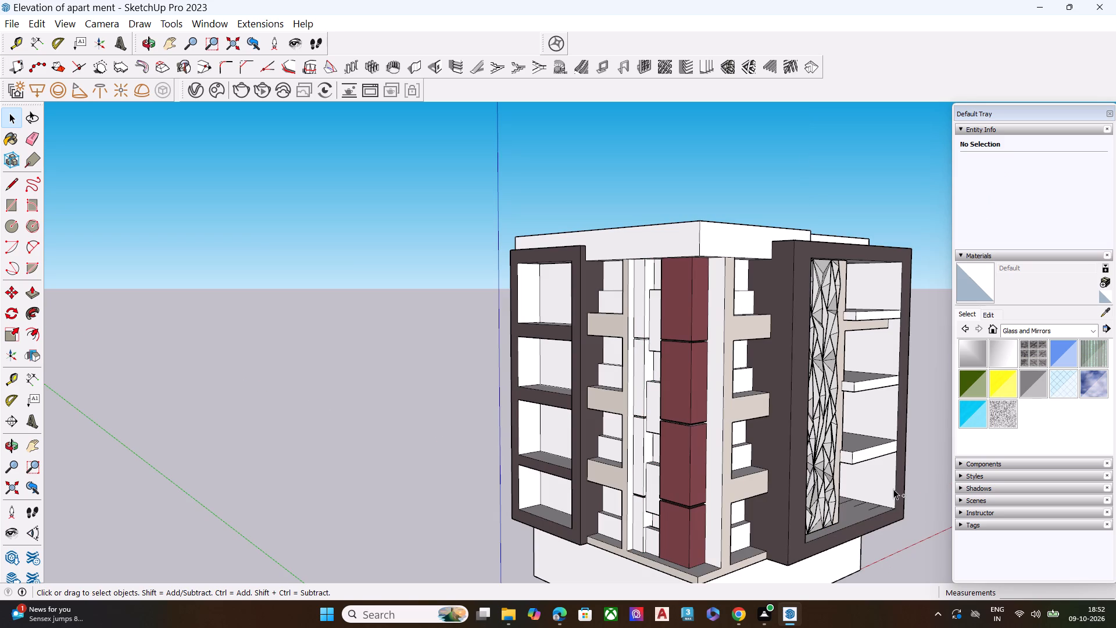
key(ctrl+z)
key(ctrl+z)
key(ctrl+z)
key(ctrl+z)
key(ctrl+z)
key(ctrl+z)
key(ctrl+z)
key(ctrl+z)
key(ctrl+z)
key(ctrl+z)
key(ctrl+z)
key(ctrl+z)
key(ctrl+z)
key(ctrl+z)
key(ctrl+z)
key(ctrl+z)
key(ctrl+z)
key(ctrl+z)
key(ctrl+z)
key(ctrl+z)
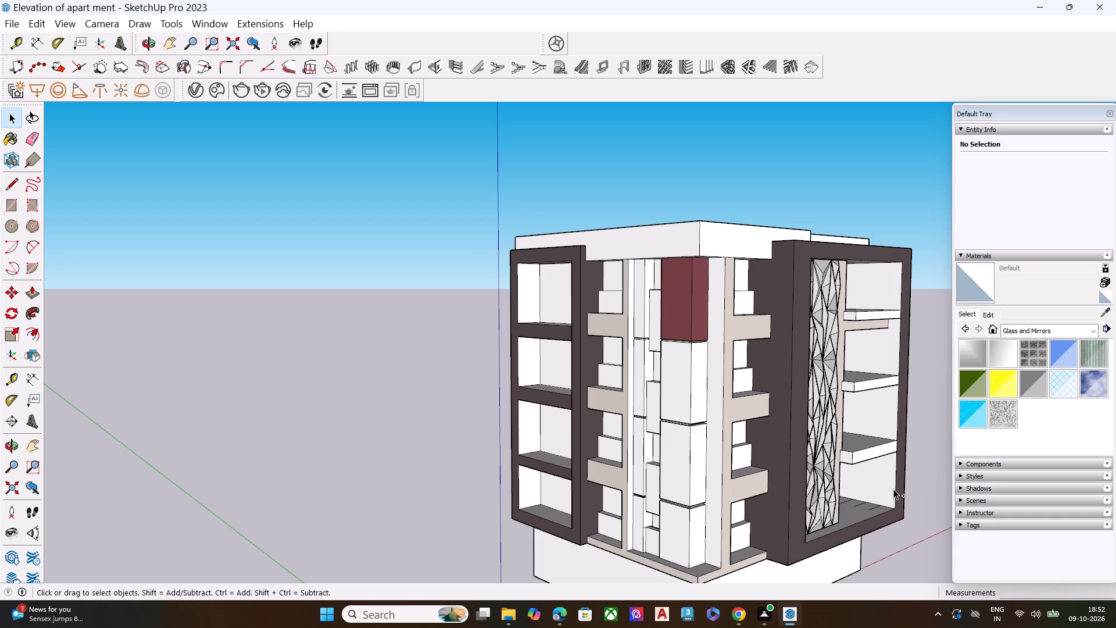
key(ctrl+z)
key(ctrl+z)
key(ctrl+z)
key(ctrl+z)
key(ctrl+z)
key(ctrl+z)
key(ctrl+z)
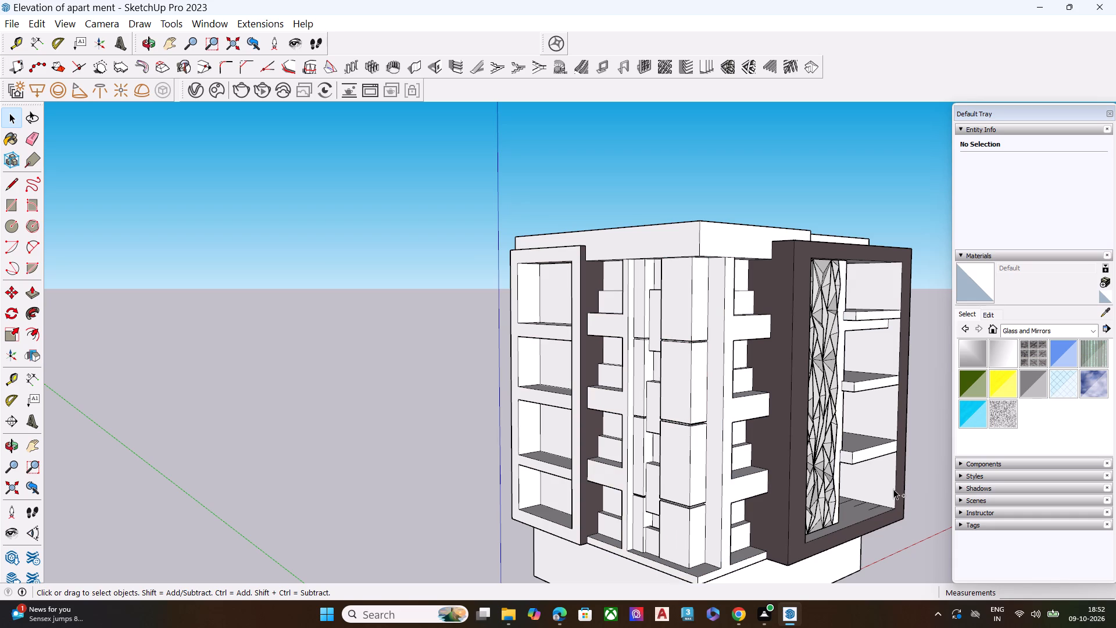
key(ctrl+z)
key(ctrl+z)
key(ctrl+z)
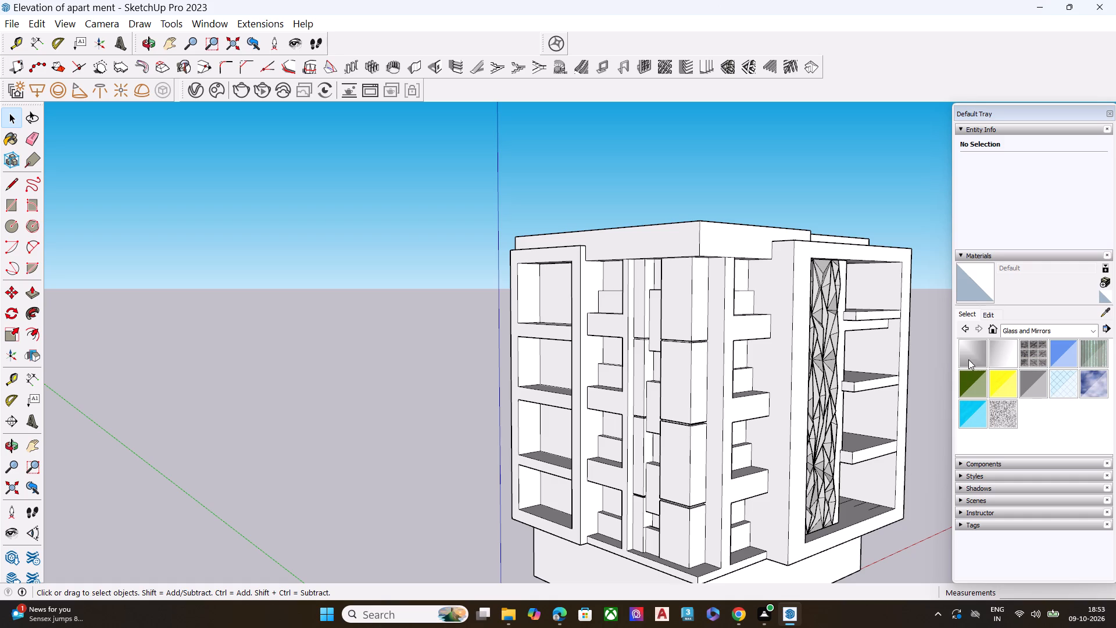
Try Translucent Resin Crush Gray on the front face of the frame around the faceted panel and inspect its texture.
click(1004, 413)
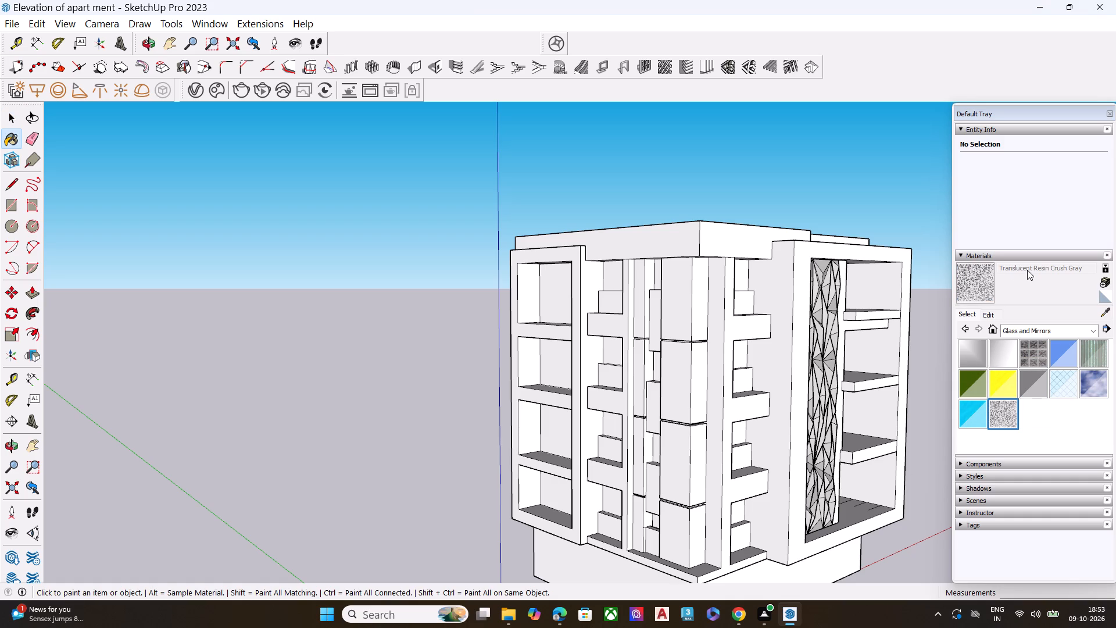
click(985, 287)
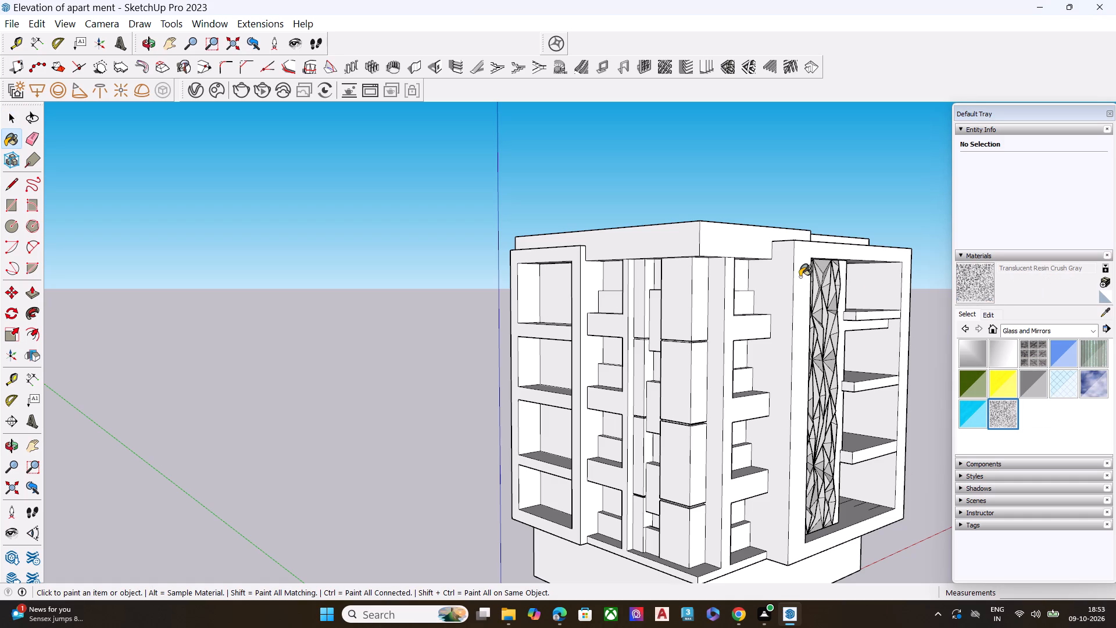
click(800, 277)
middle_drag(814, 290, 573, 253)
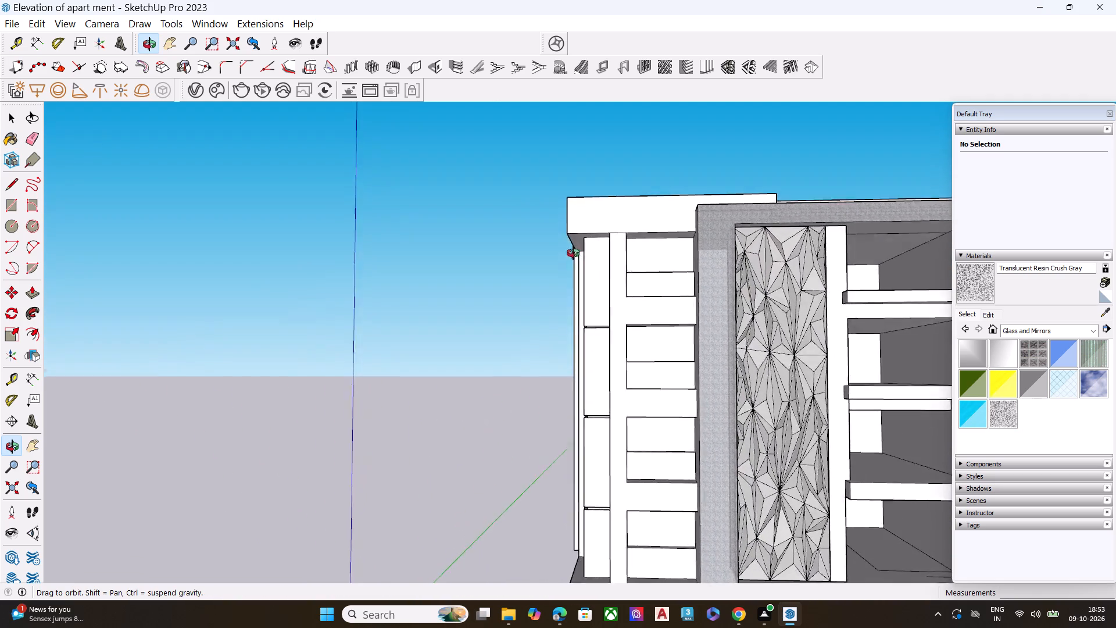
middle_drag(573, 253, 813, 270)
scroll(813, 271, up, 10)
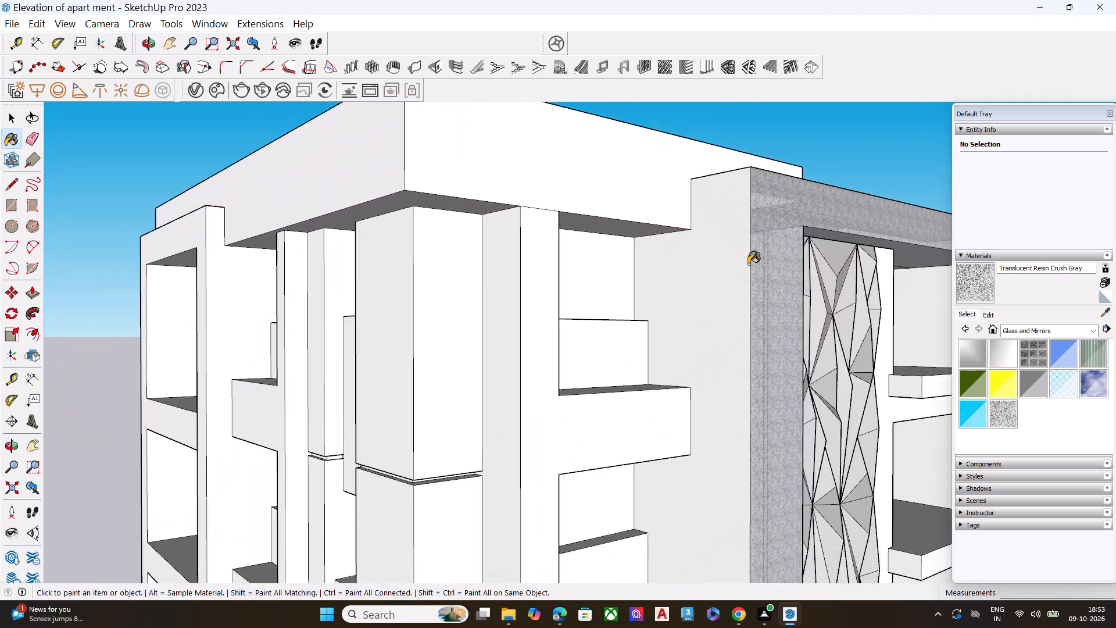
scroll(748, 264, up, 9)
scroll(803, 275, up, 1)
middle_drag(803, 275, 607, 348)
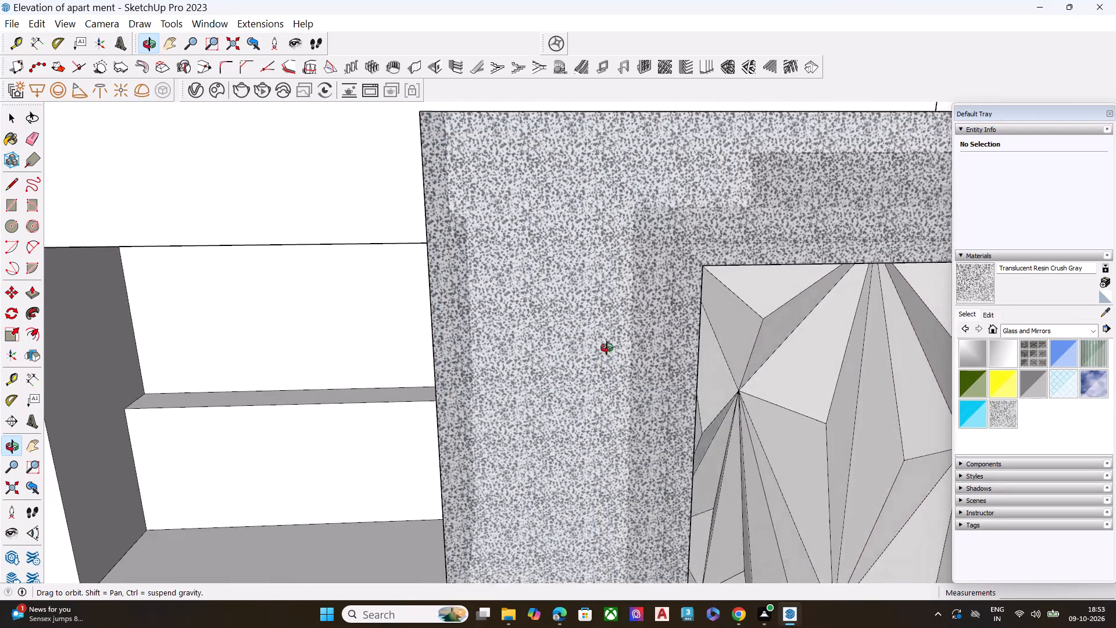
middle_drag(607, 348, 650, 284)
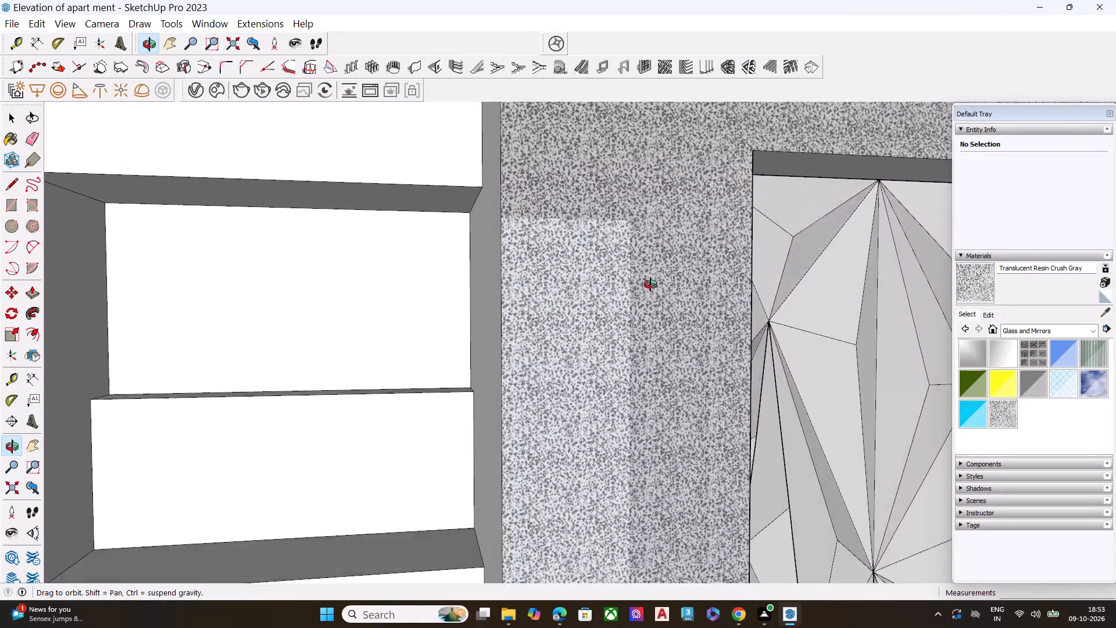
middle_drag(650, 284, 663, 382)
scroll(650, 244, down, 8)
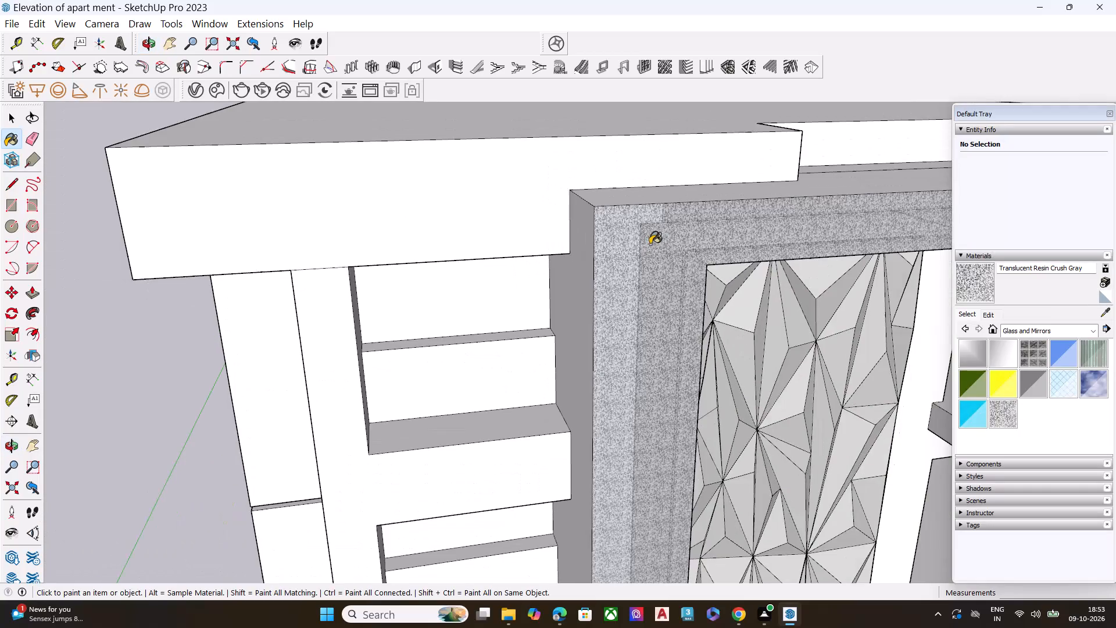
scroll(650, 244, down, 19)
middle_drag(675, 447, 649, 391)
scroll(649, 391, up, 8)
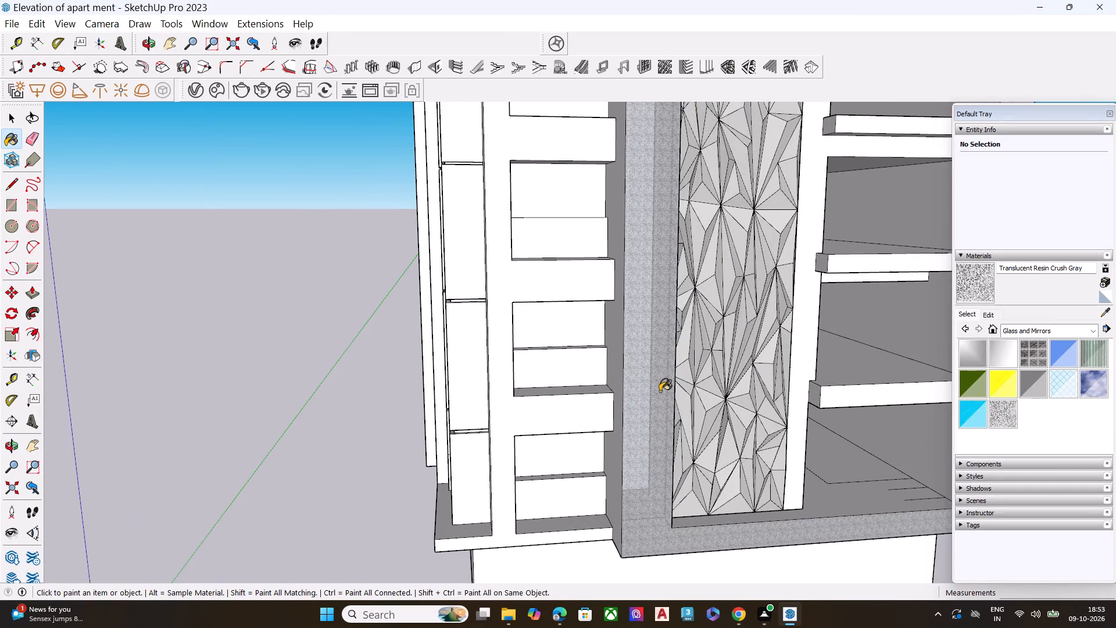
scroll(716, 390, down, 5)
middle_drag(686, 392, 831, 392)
Render the building with V-Ray, examine the resin-finished frame in the frame buffer, and close it.
click(242, 93)
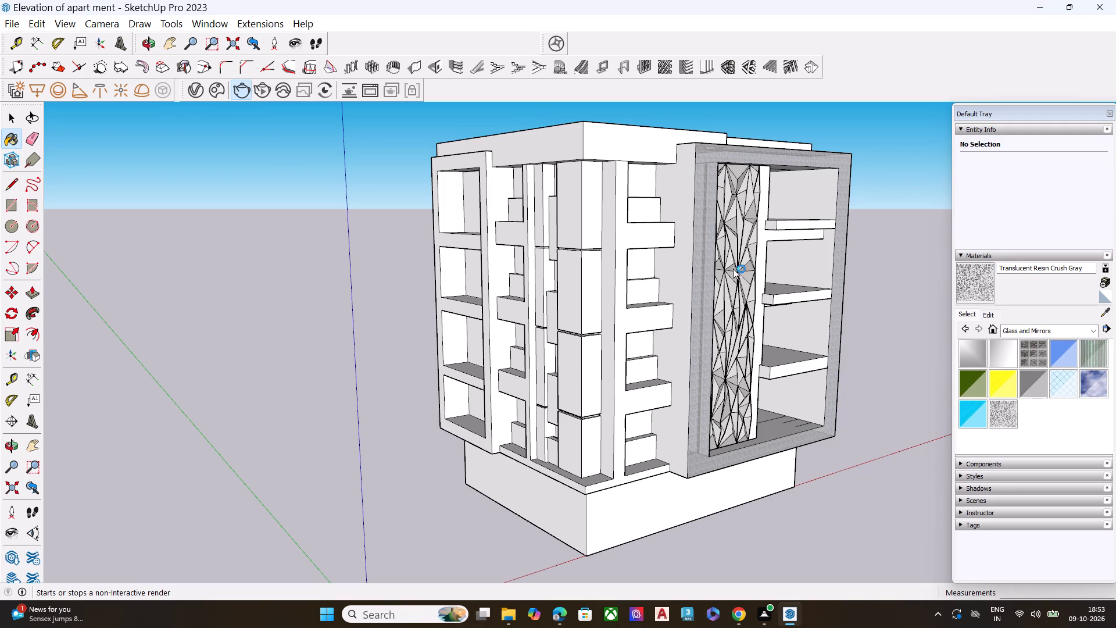
scroll(824, 298, up, 3)
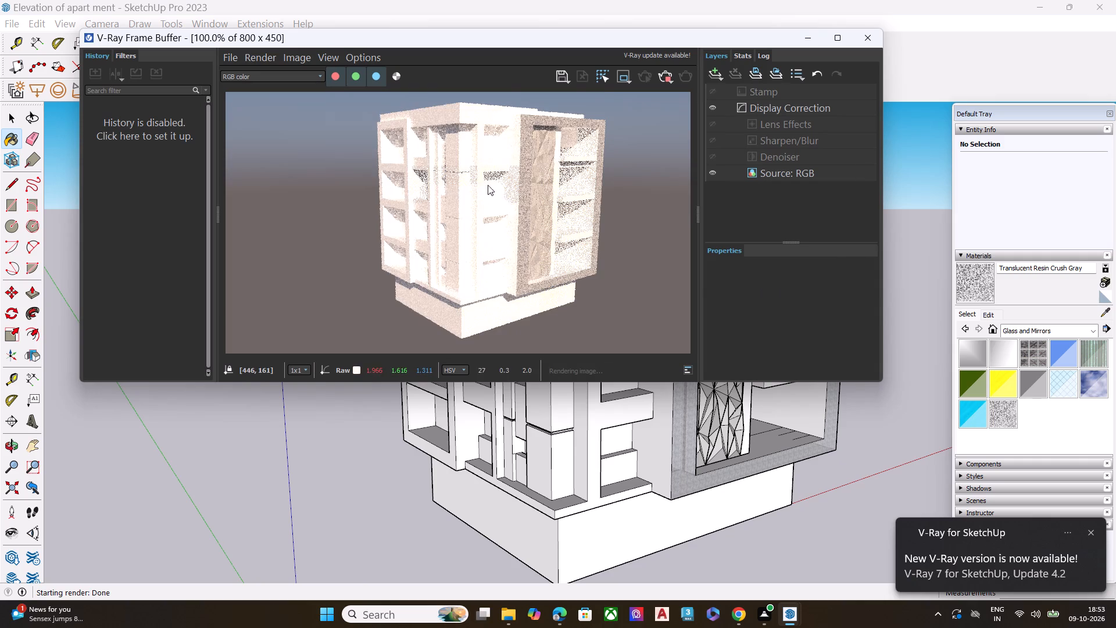
scroll(530, 159, up, 4)
scroll(548, 159, down, 5)
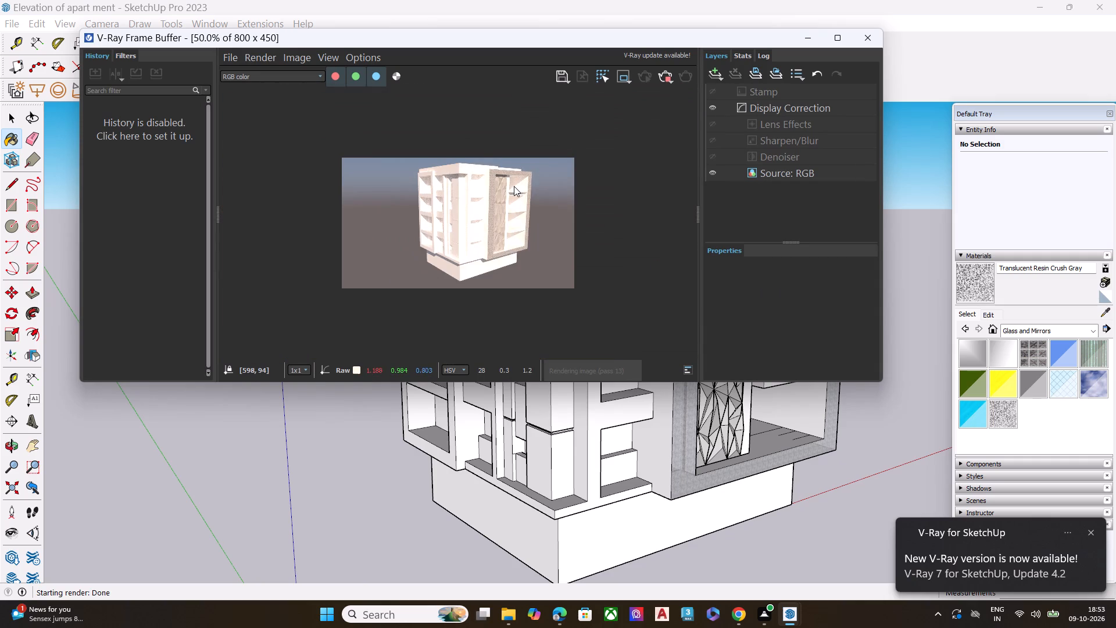
scroll(514, 186, up, 1)
click(667, 75)
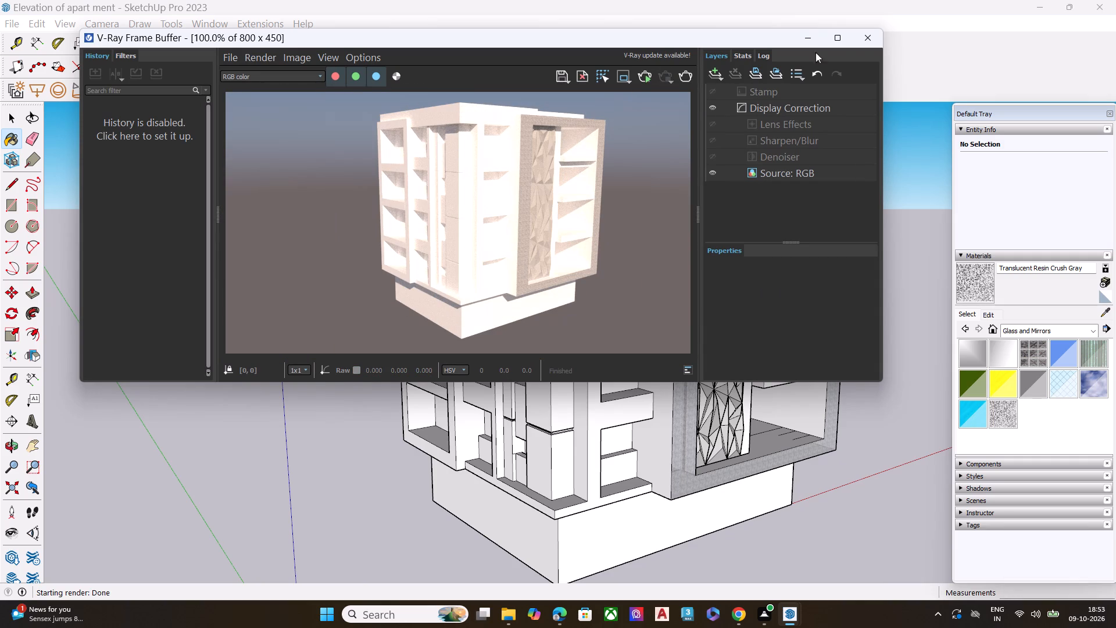
click(875, 39)
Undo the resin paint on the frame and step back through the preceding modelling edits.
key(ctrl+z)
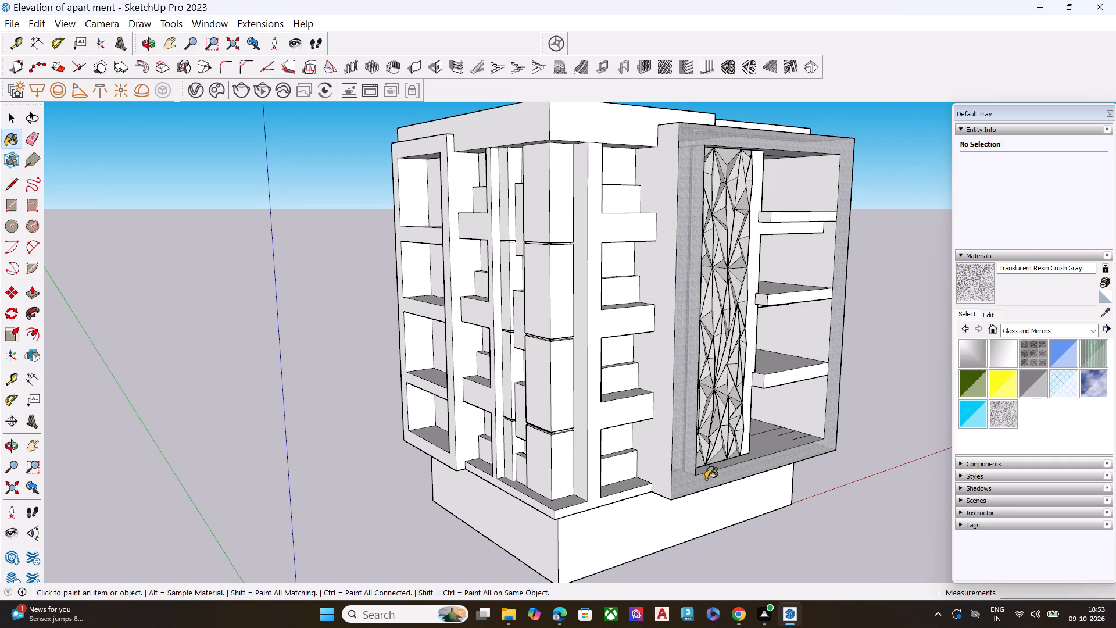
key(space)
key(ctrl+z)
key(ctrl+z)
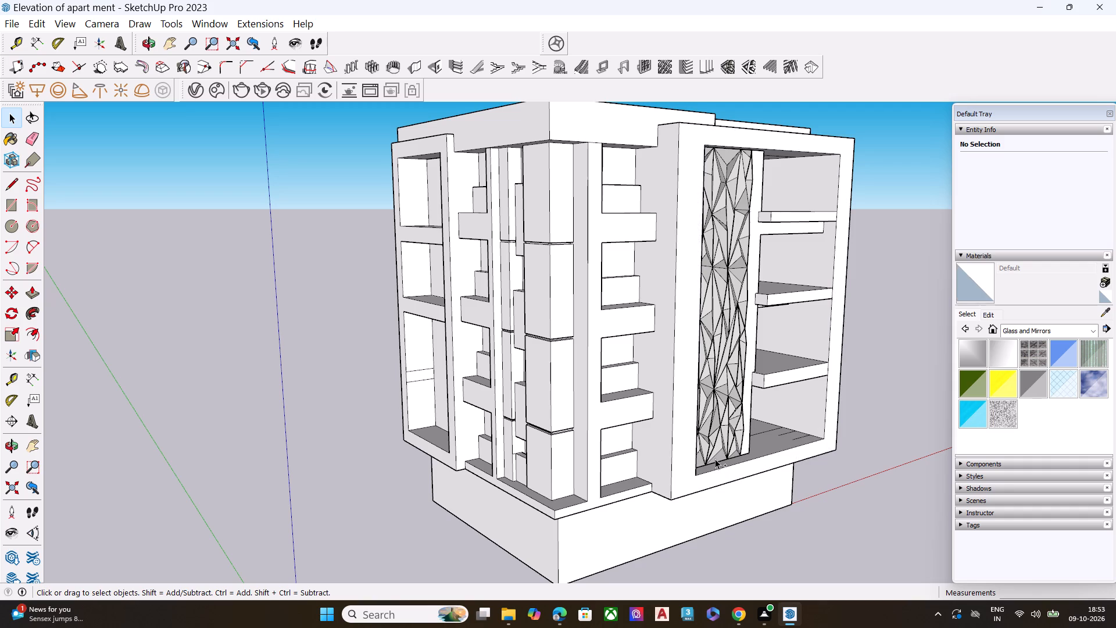
Push/pull the strip between the two lowest openings of the four-bay side frame out to the frame's front face.
scroll(414, 402, up, 5)
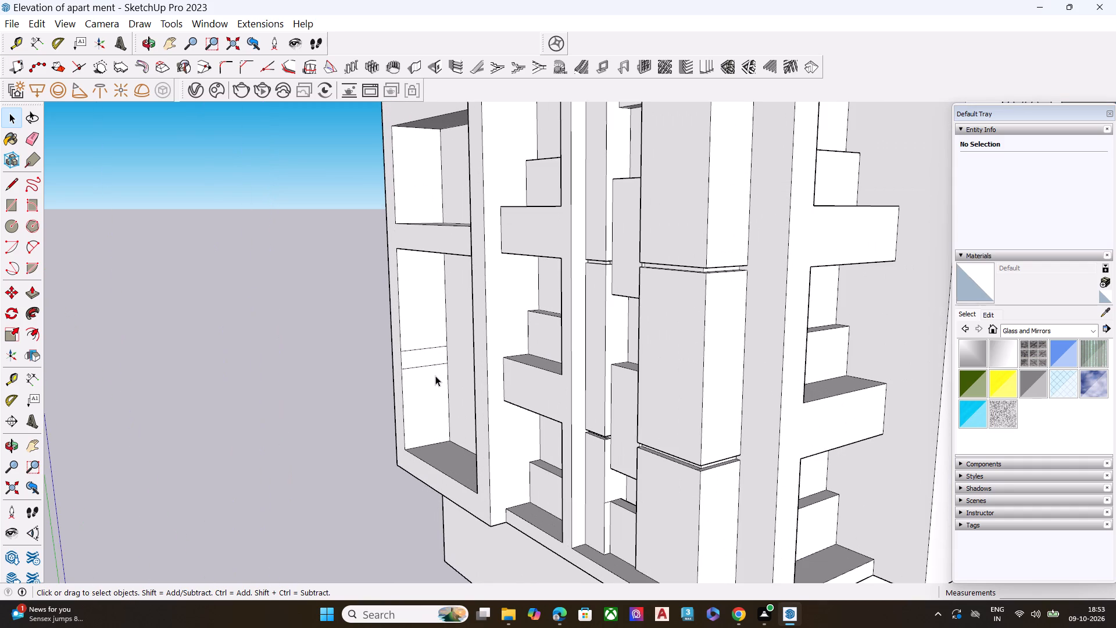
key(p)
click(434, 348)
click(503, 391)
key(space)
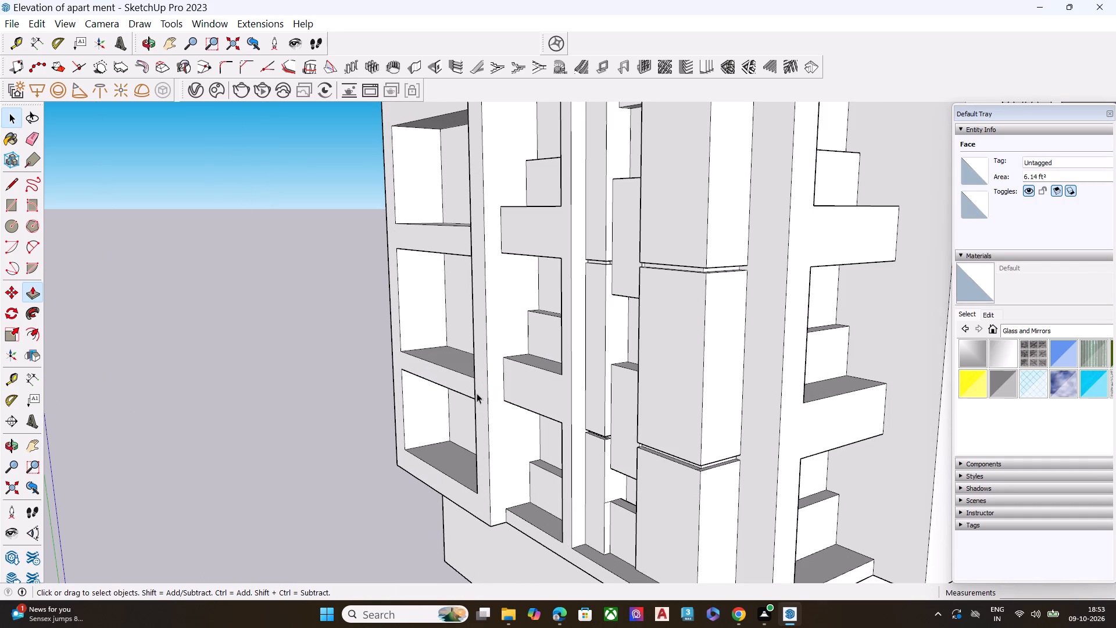
scroll(423, 460, up, 7)
middle_drag(426, 459, 426, 429)
scroll(344, 393, down, 2)
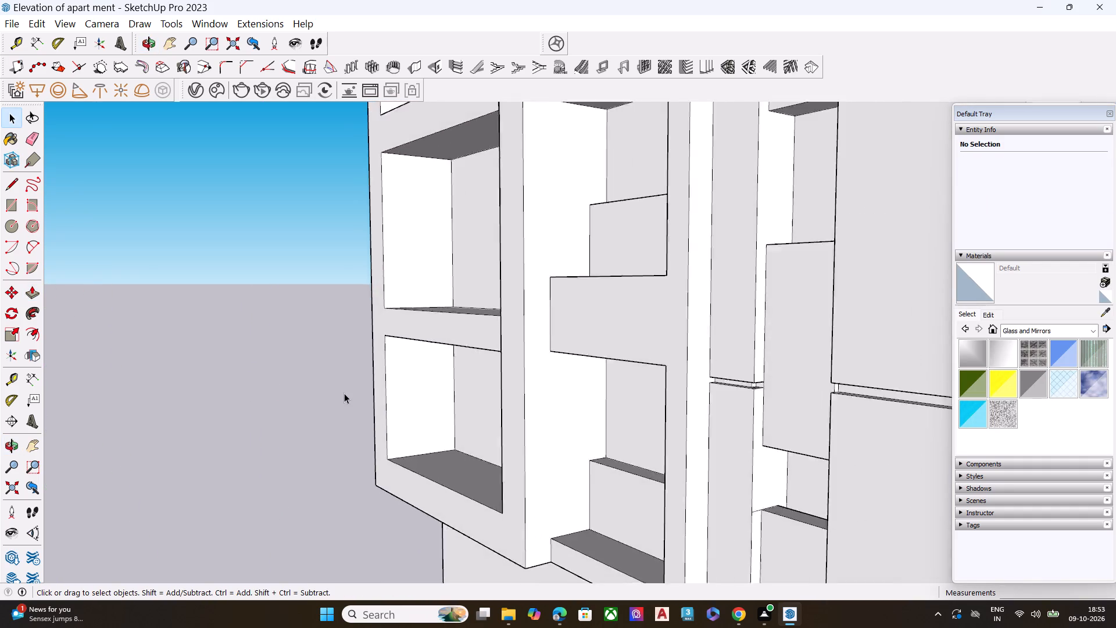
Examine the frame around the faceted panel, its vertical divider and the balcony slabs beside it.
scroll(344, 393, down, 12)
middle_drag(778, 465, 698, 470)
scroll(881, 402, up, 1)
scroll(927, 380, up, 1)
scroll(928, 380, down, 1)
scroll(934, 380, up, 3)
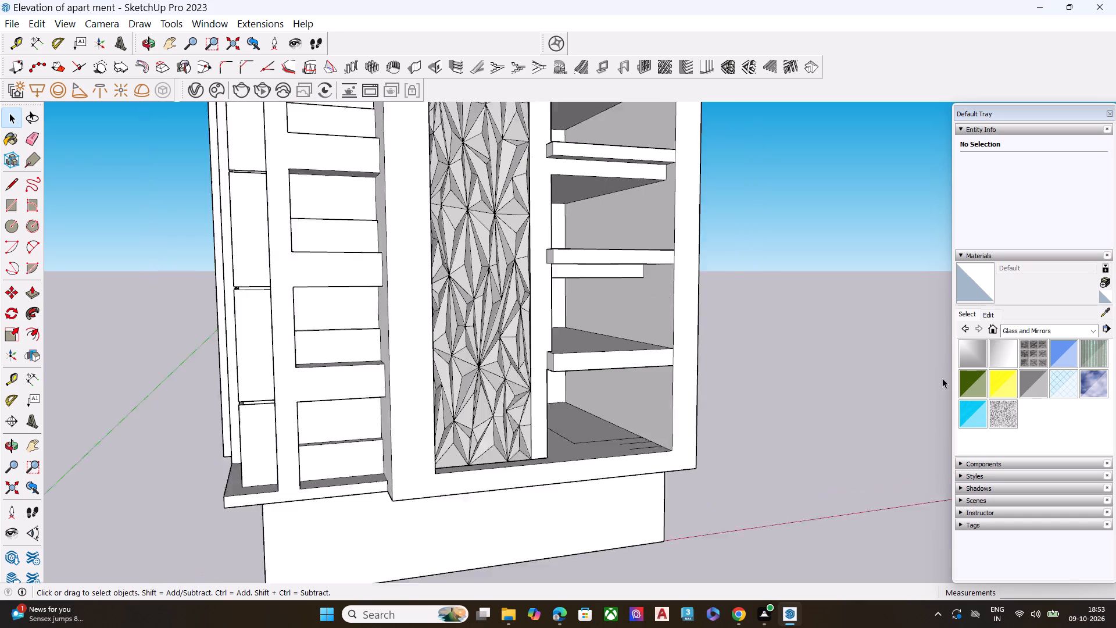
scroll(942, 378, up, 2)
middle_drag(560, 208, 368, 270)
scroll(560, 212, up, 1)
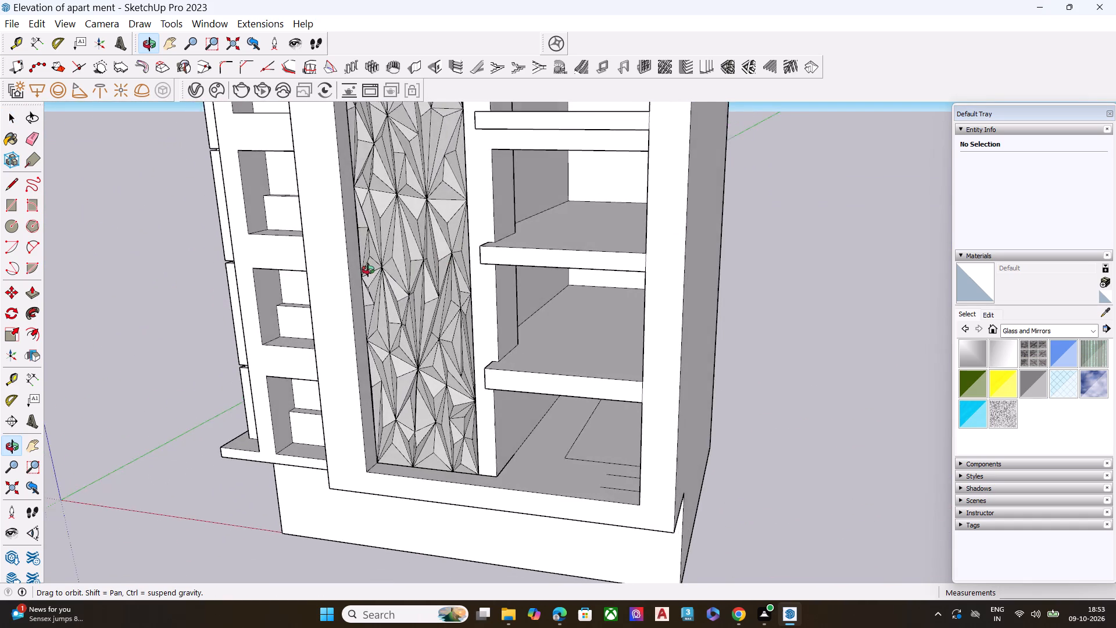
middle_drag(368, 270, 553, 284)
scroll(594, 262, up, 1)
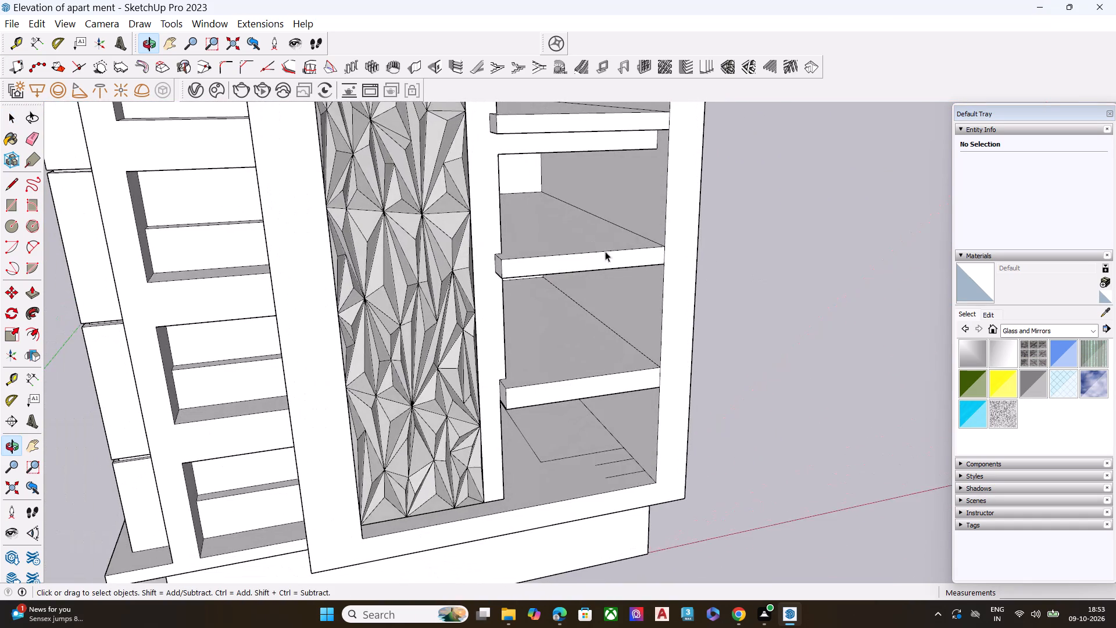
scroll(607, 248, down, 8)
scroll(622, 379, up, 6)
middle_drag(443, 412, 493, 399)
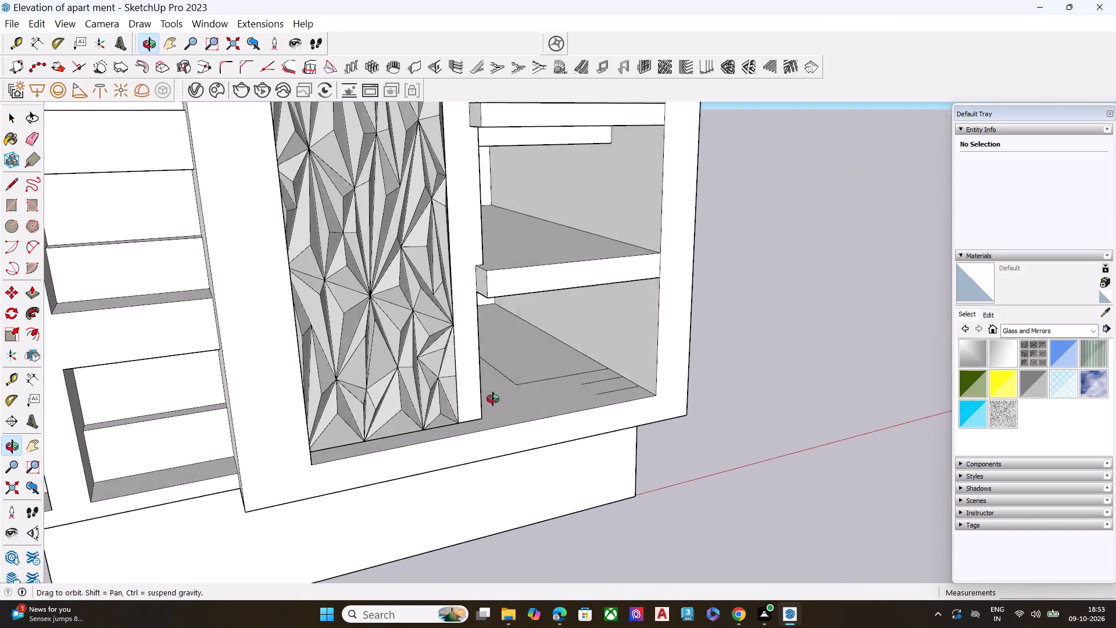
middle_drag(493, 399, 495, 398)
click(473, 387)
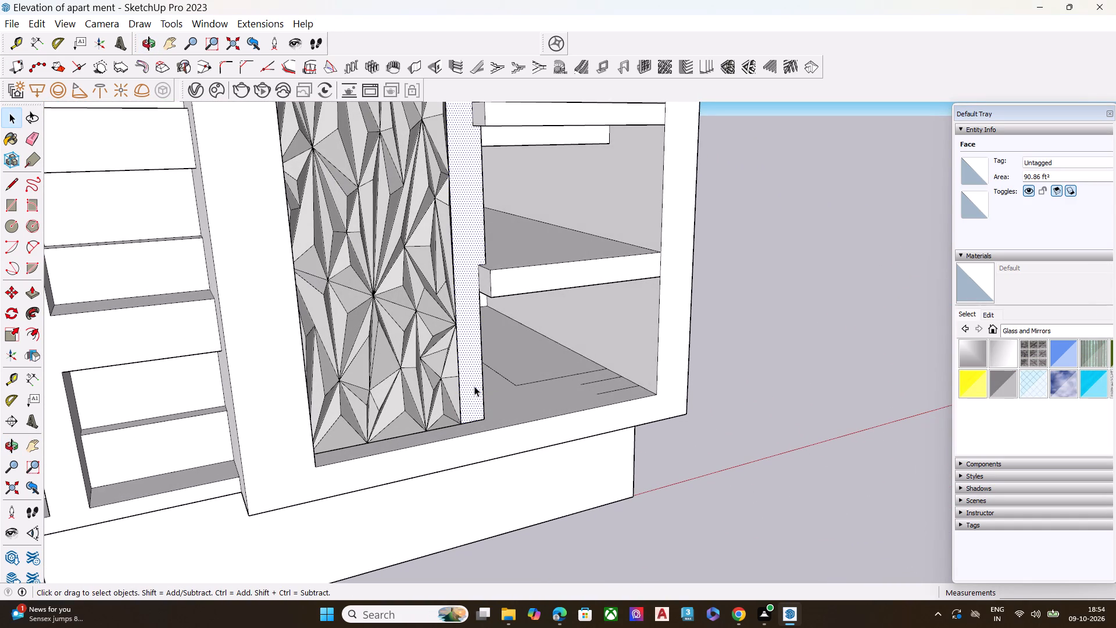
scroll(636, 277, up, 1)
middle_drag(636, 276, 400, 259)
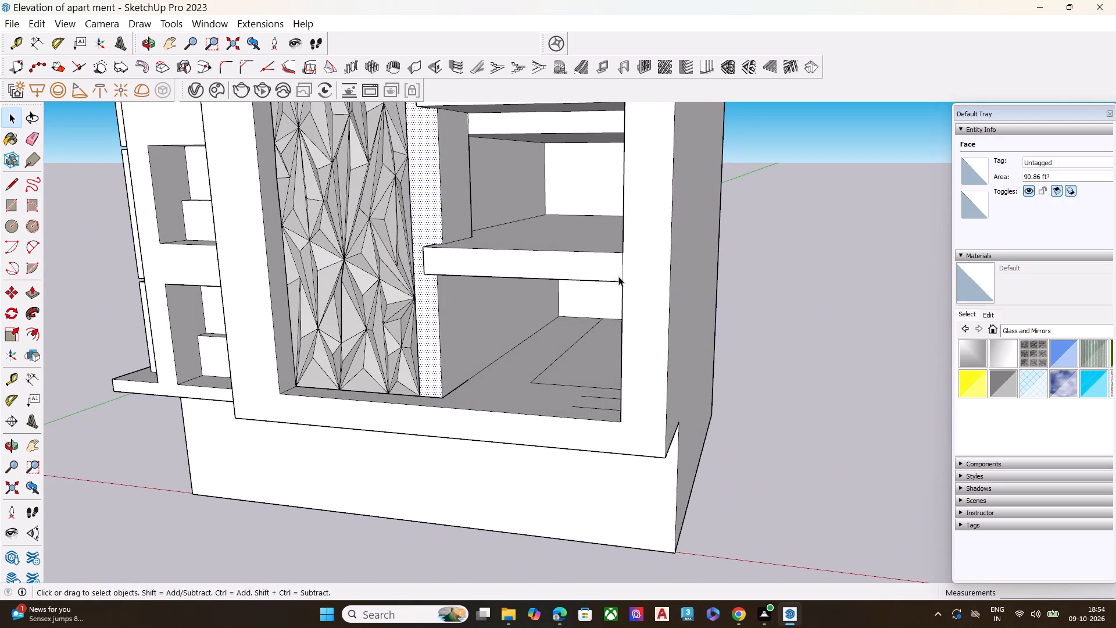
scroll(593, 266, down, 7)
scroll(553, 289, down, 7)
scroll(529, 172, up, 8)
scroll(527, 169, down, 2)
scroll(527, 170, up, 1)
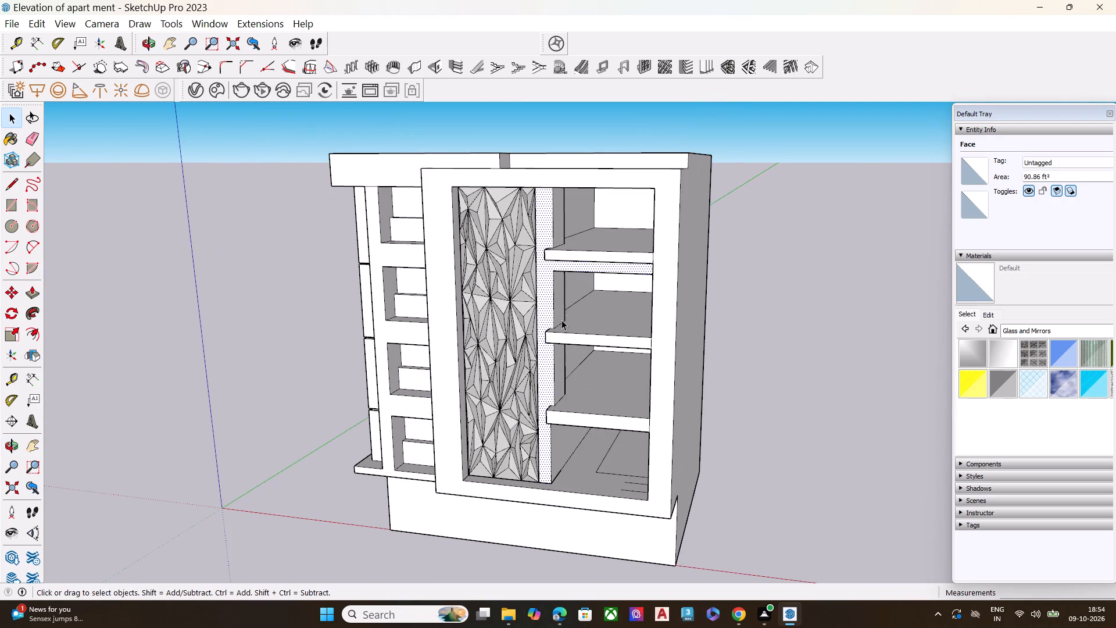
Push/pull the recessed strip beneath the middle balcony slab, beside the faceted panel, outward by about 4' 11 1/4".
middle_drag(560, 322, 518, 237)
scroll(560, 322, up, 1)
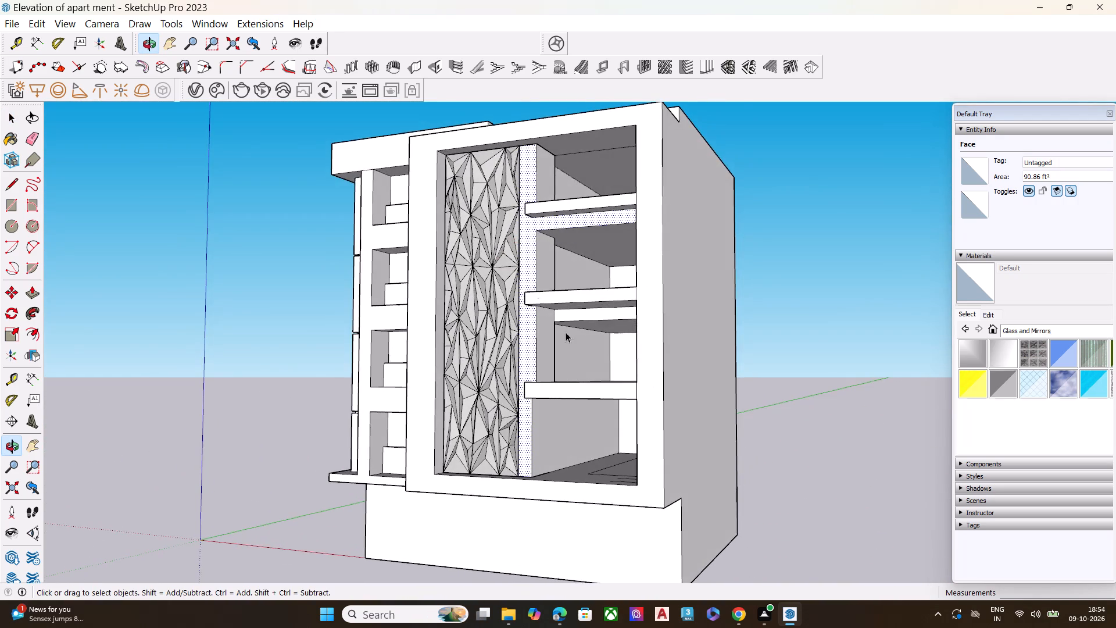
scroll(566, 332, up, 6)
click(567, 305)
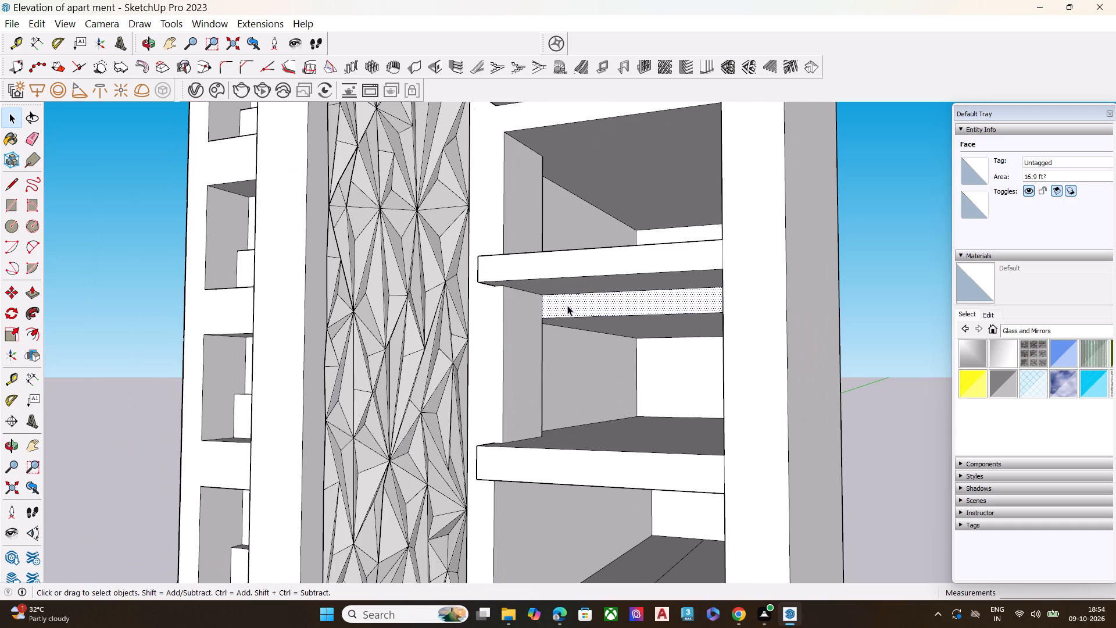
key(p)
click(567, 305)
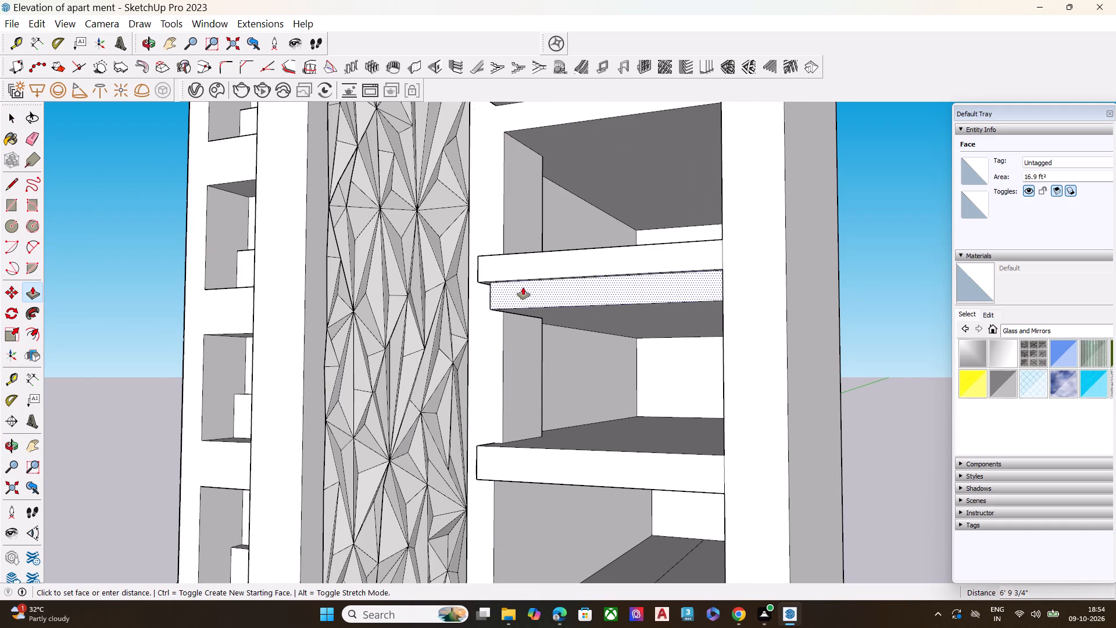
click(501, 315)
Examine the extended strip and the neighbouring balcony slabs from below, from the front and from above.
middle_drag(515, 313, 600, 324)
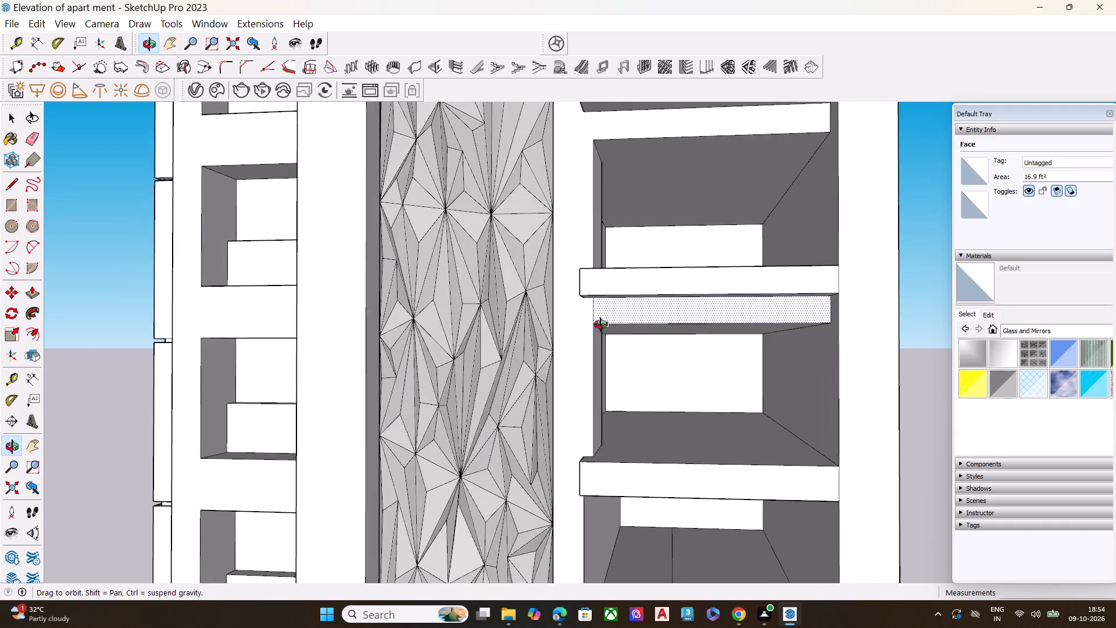
middle_drag(600, 324, 602, 324)
scroll(589, 305, up, 1)
scroll(589, 305, down, 6)
middle_drag(598, 422, 585, 354)
scroll(604, 398, up, 3)
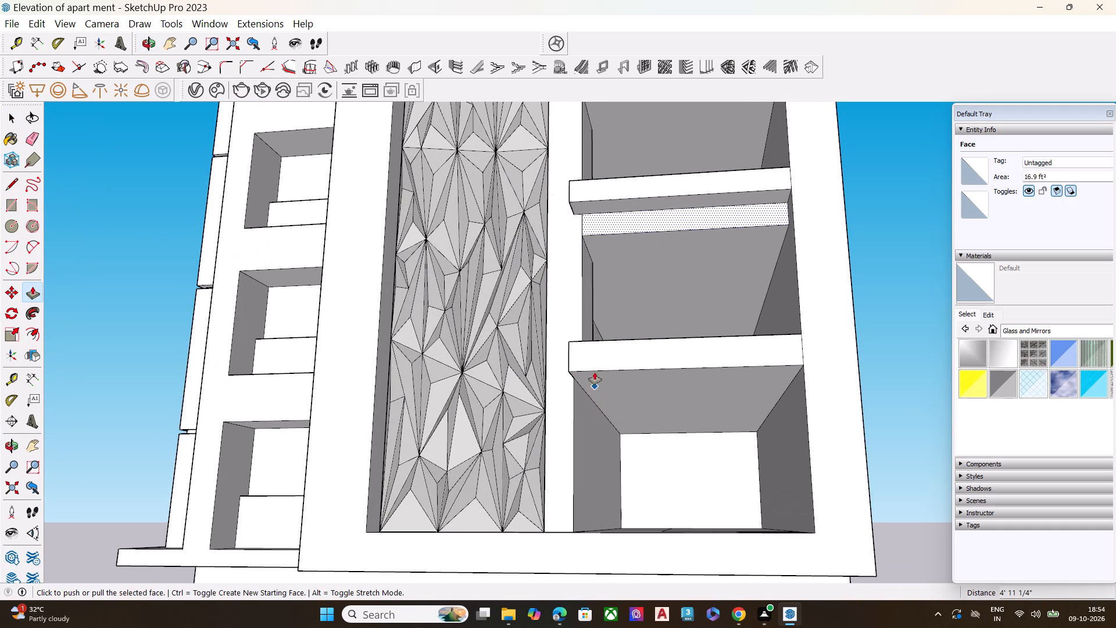
middle_drag(624, 352, 543, 355)
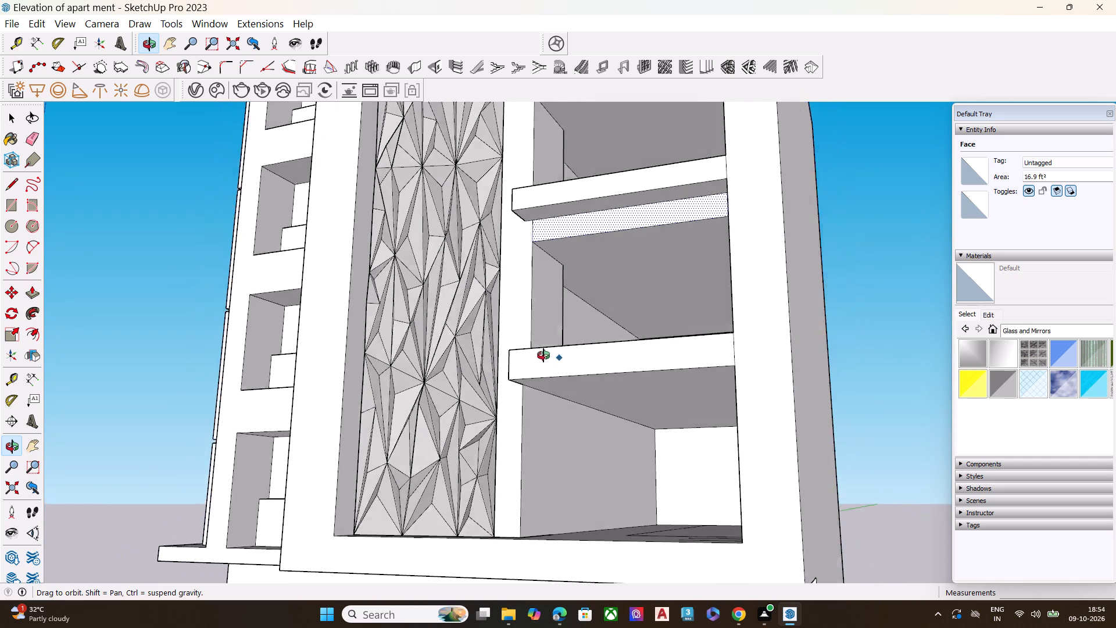
middle_drag(543, 355, 532, 356)
middle_drag(576, 364, 682, 384)
scroll(668, 302, up, 1)
middle_drag(679, 271, 556, 380)
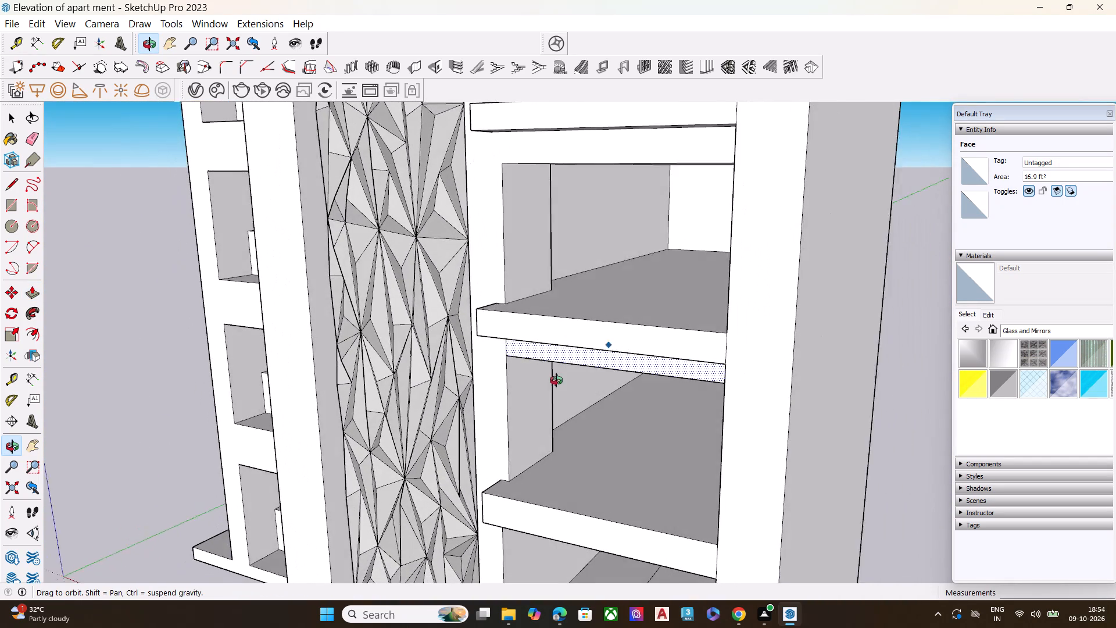
middle_drag(556, 380, 556, 380)
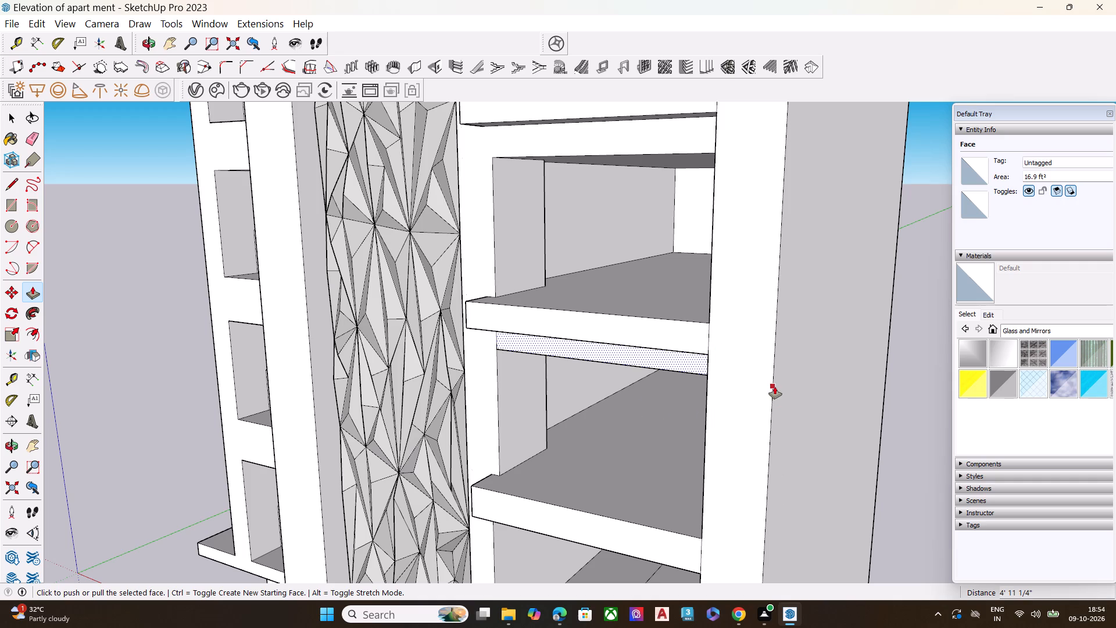
Browse the Glass and Mirrors, Stone and In Model material collections for a facade finish.
click(1021, 330)
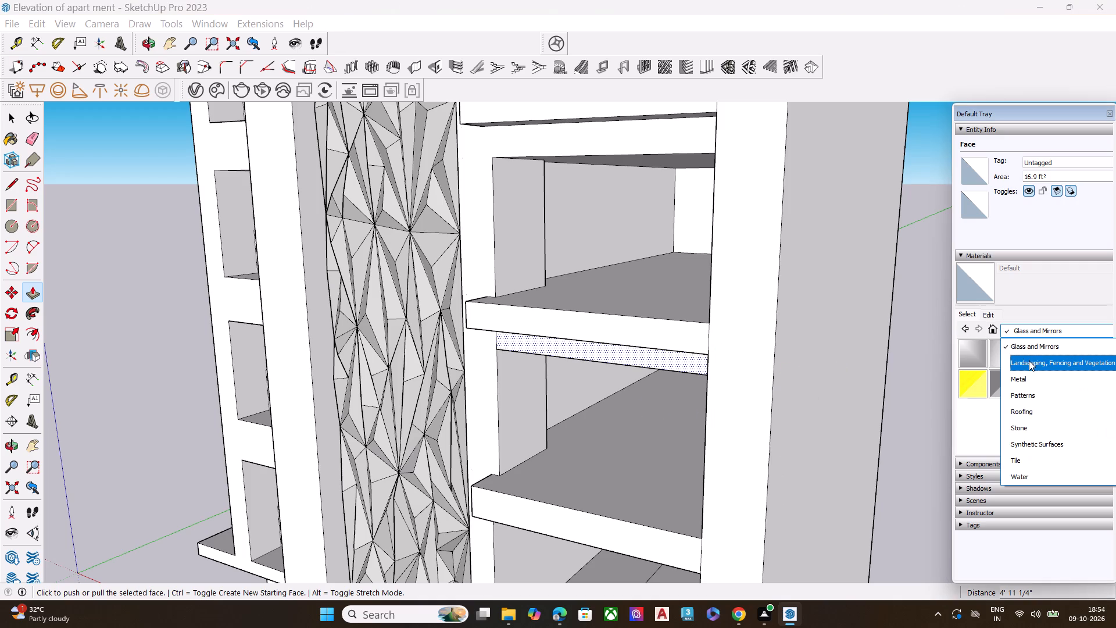
scroll(1041, 394, down, 2)
scroll(1042, 405, up, 5)
click(1045, 365)
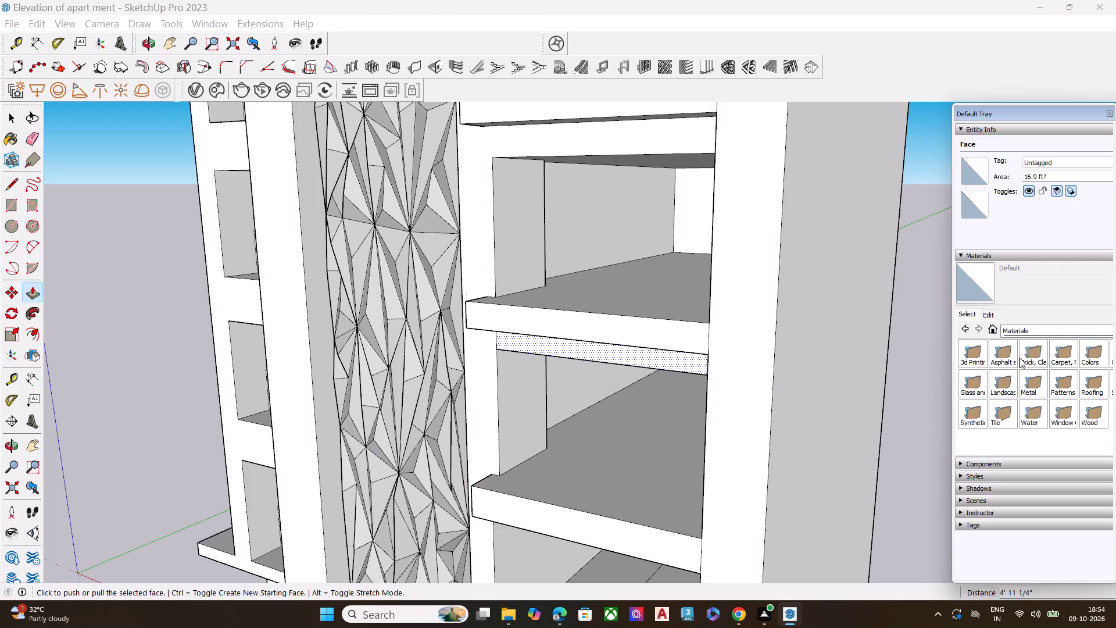
double_click(968, 381)
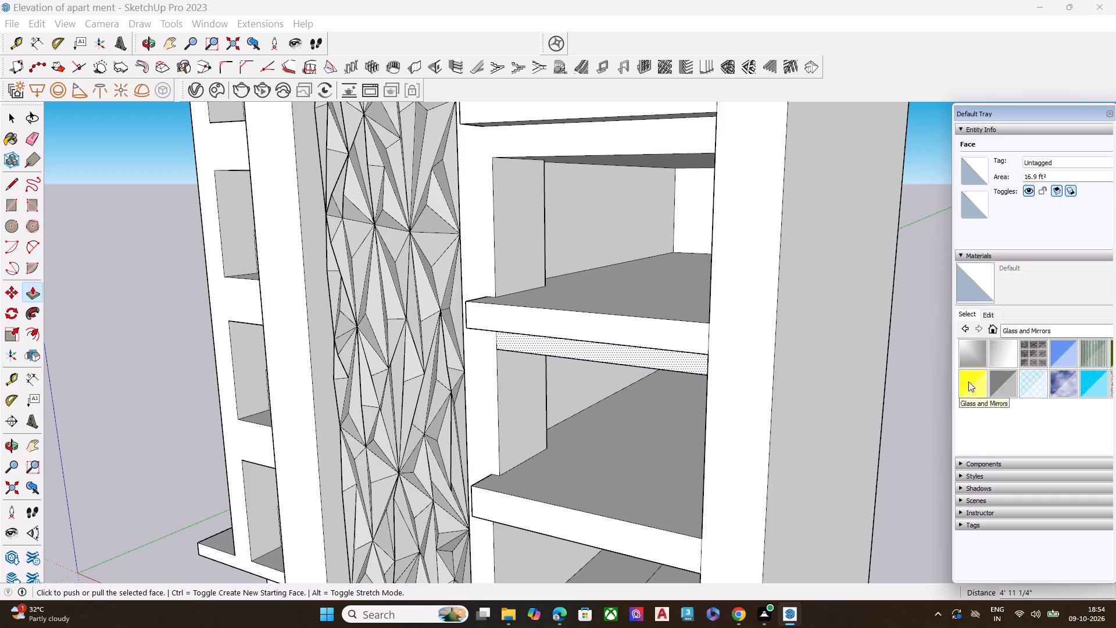
click(964, 326)
click(965, 331)
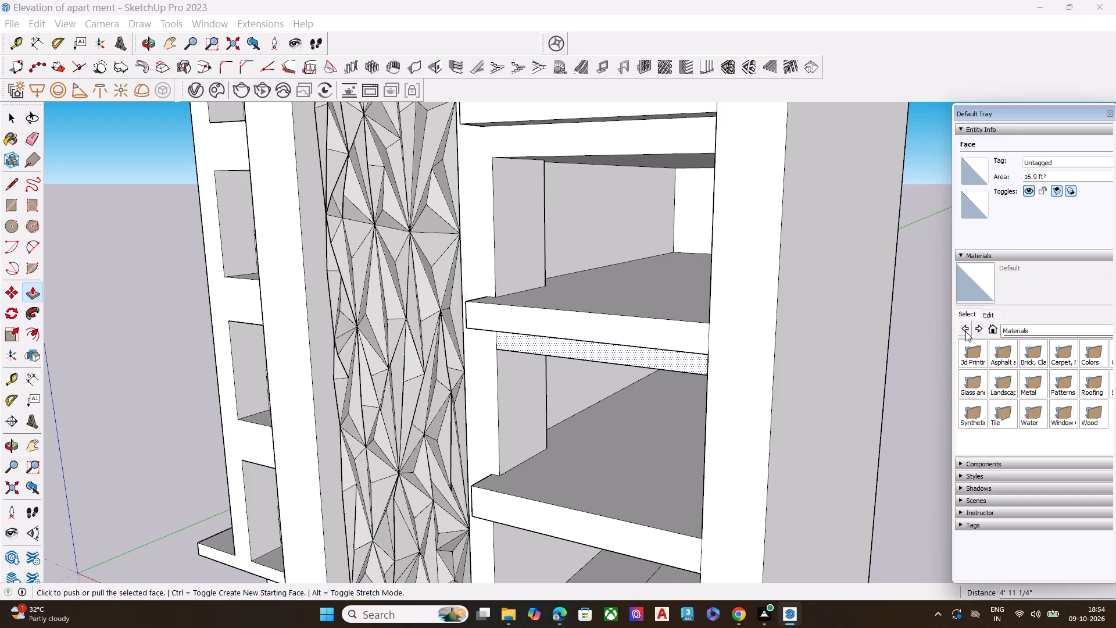
click(970, 330)
click(970, 330)
click(988, 327)
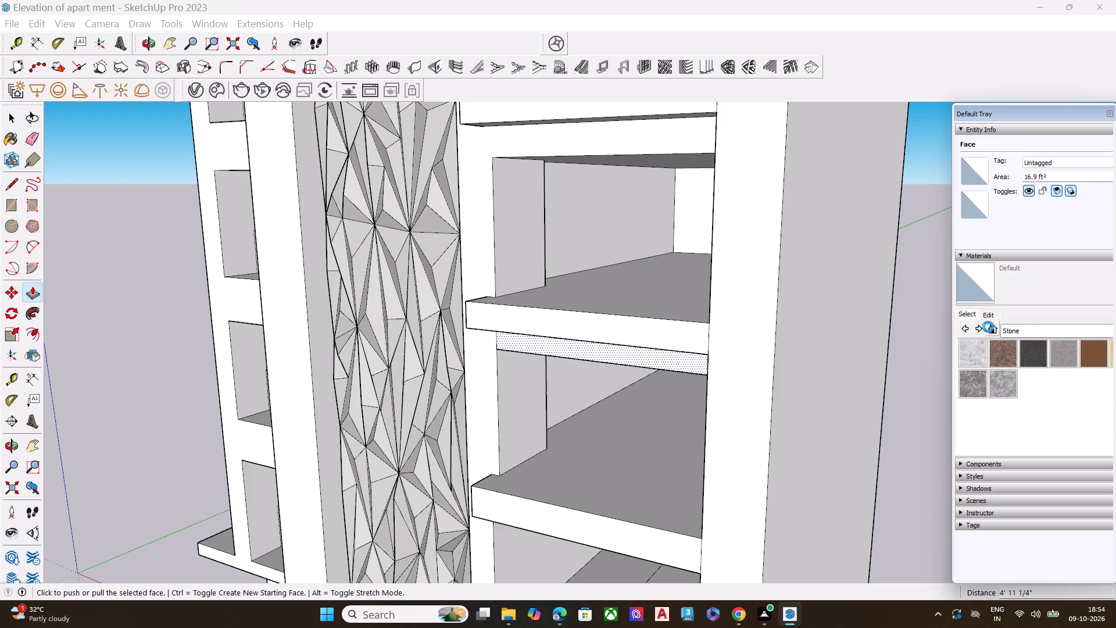
click(1025, 331)
click(1026, 331)
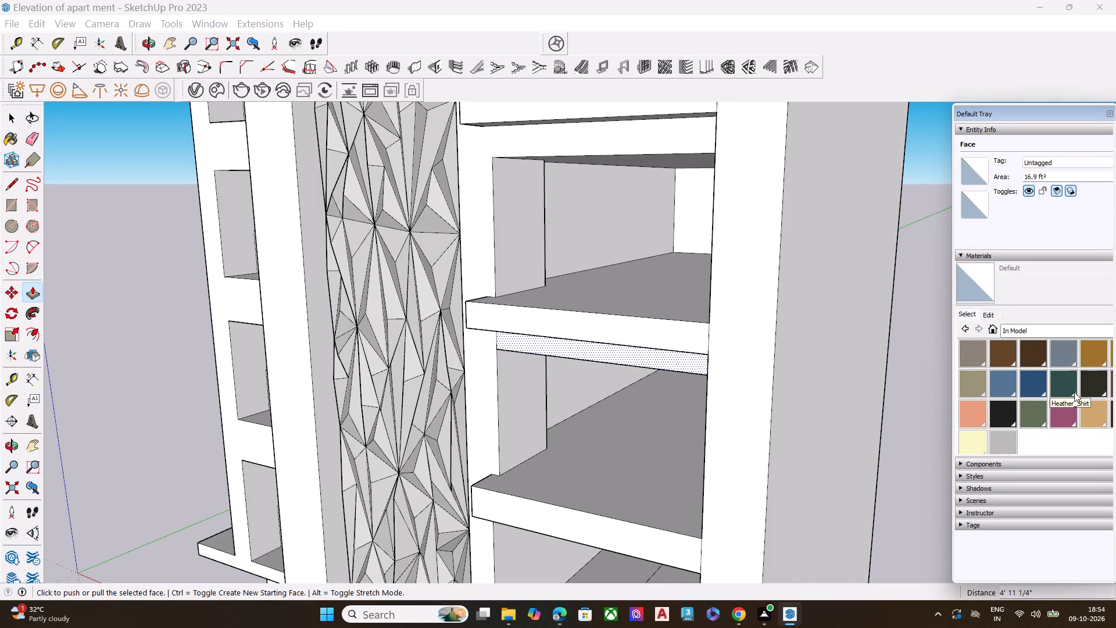
Examine the balcony bays up close and the building's whole corner elevation before choosing finishes.
scroll(762, 331, down, 4)
middle_drag(605, 465, 646, 321)
scroll(617, 345, up, 7)
middle_drag(602, 354, 675, 403)
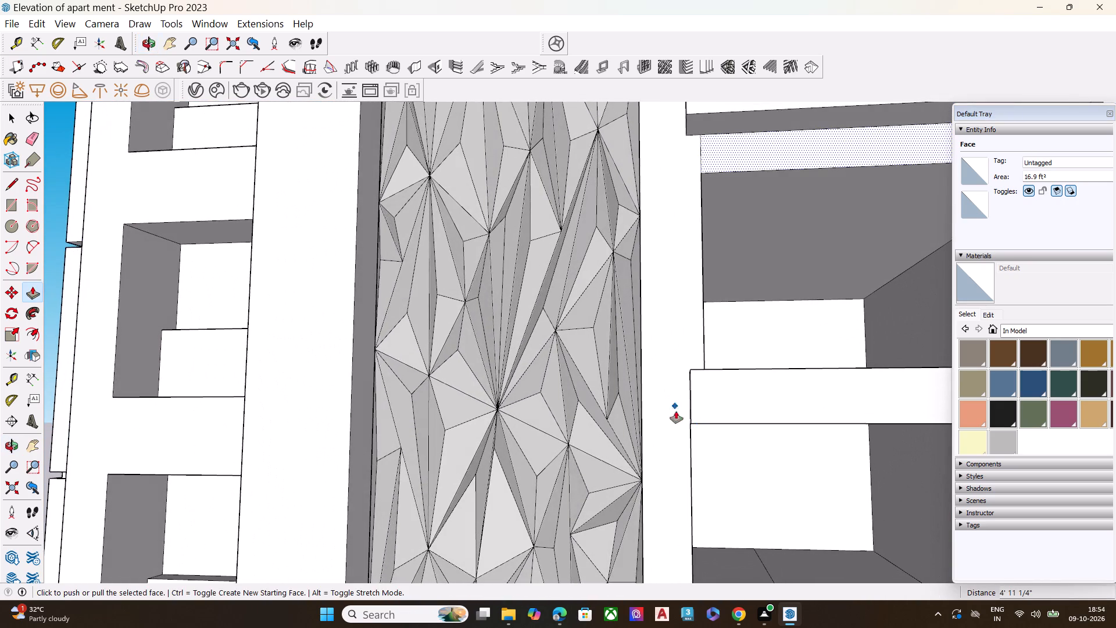
middle_drag(678, 433, 513, 426)
middle_drag(516, 403, 527, 384)
key(space)
scroll(615, 373, down, 2)
scroll(656, 379, up, 1)
scroll(703, 383, down, 4)
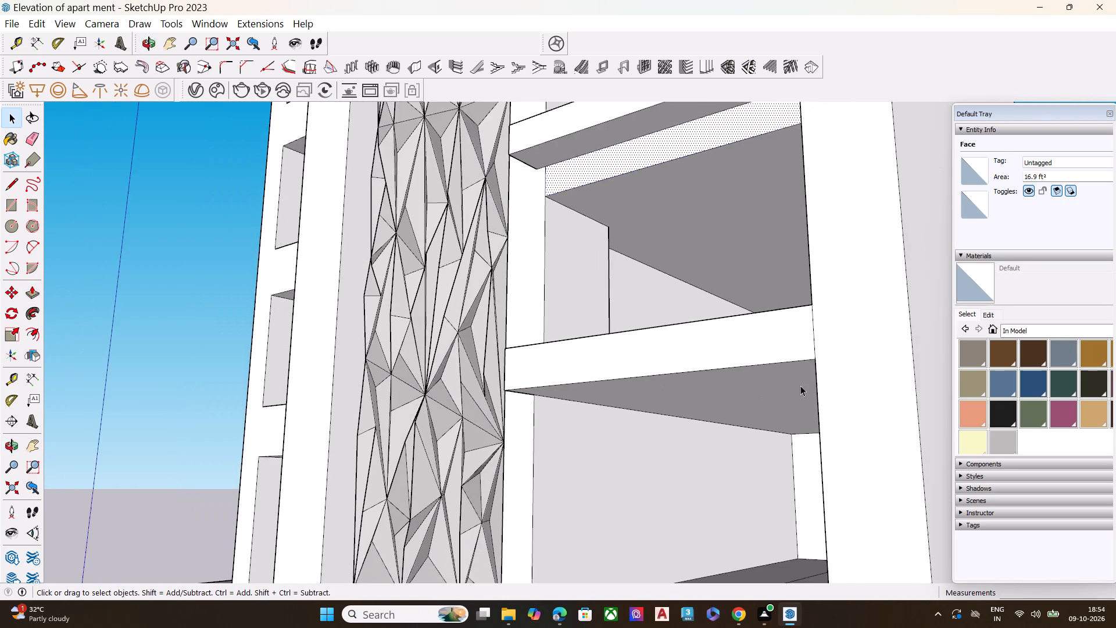
scroll(800, 386, down, 8)
middle_drag(540, 331, 971, 408)
scroll(627, 331, up, 1)
scroll(627, 331, down, 4)
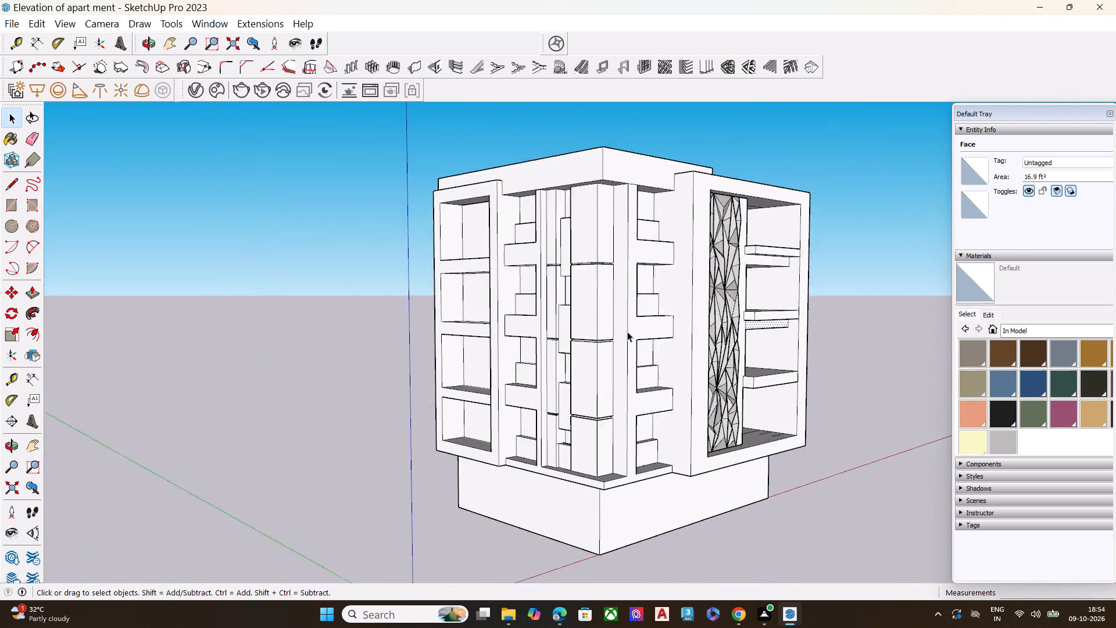
scroll(627, 331, down, 3)
scroll(489, 322, up, 2)
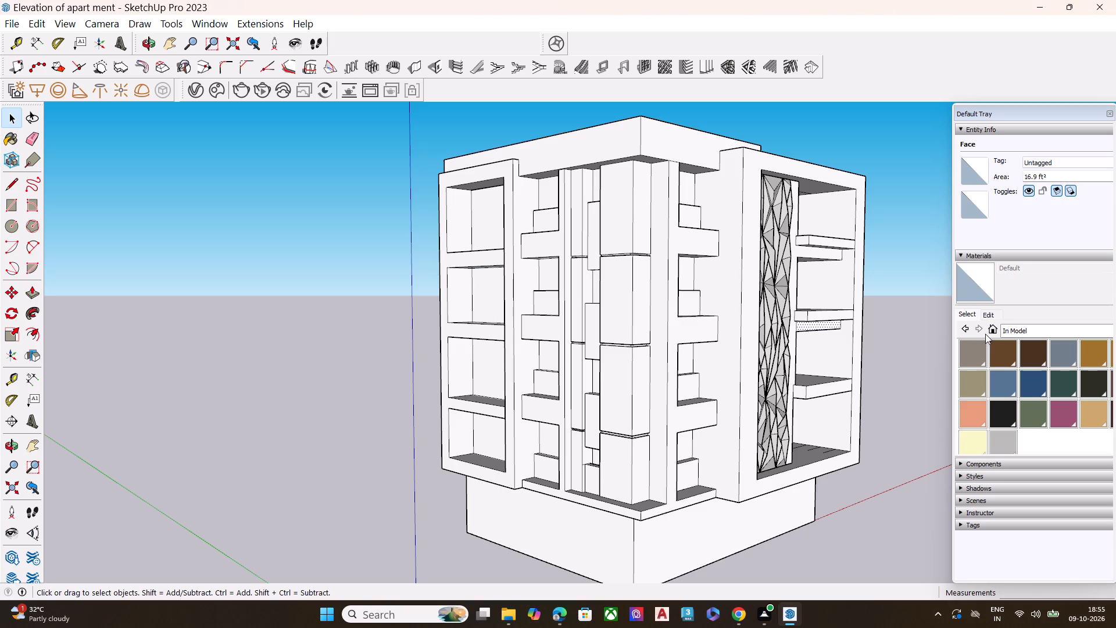
Open the SketchUp folder of the SketchUp-20250915T112154Z-1-001 material collection.
click(1007, 329)
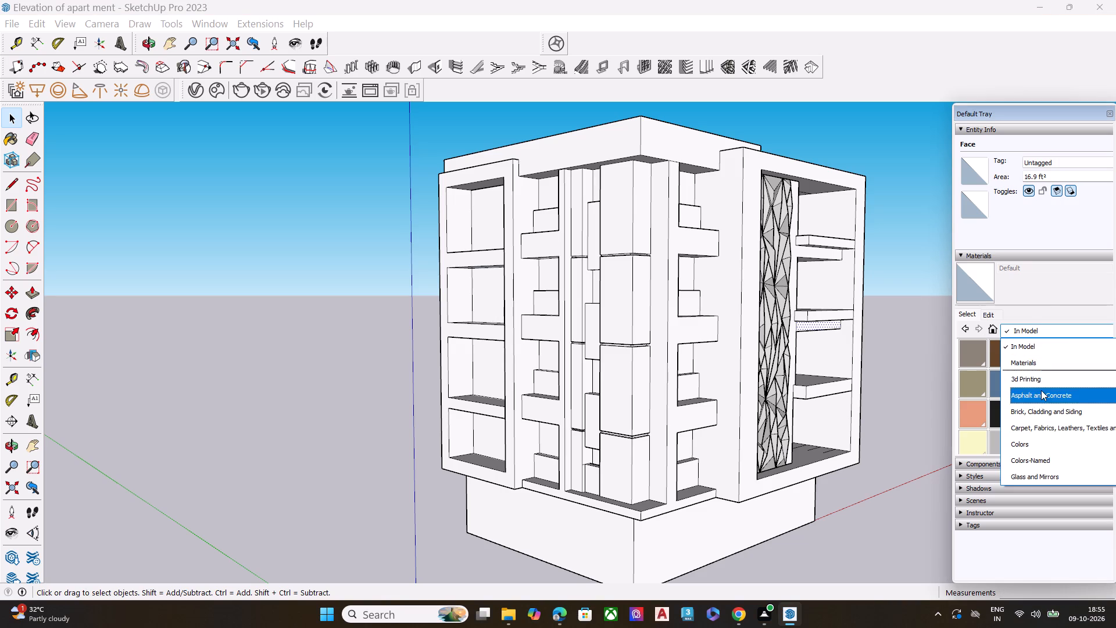
click(1041, 390)
click(1028, 332)
scroll(1028, 472, down, 4)
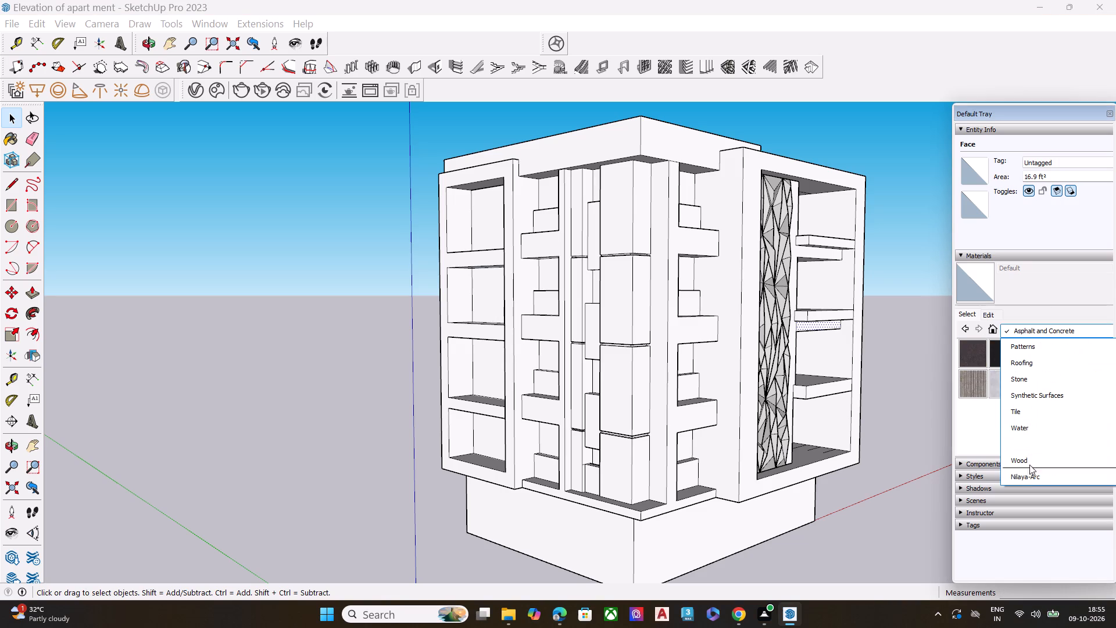
scroll(1031, 461, down, 5)
click(1032, 477)
click(975, 355)
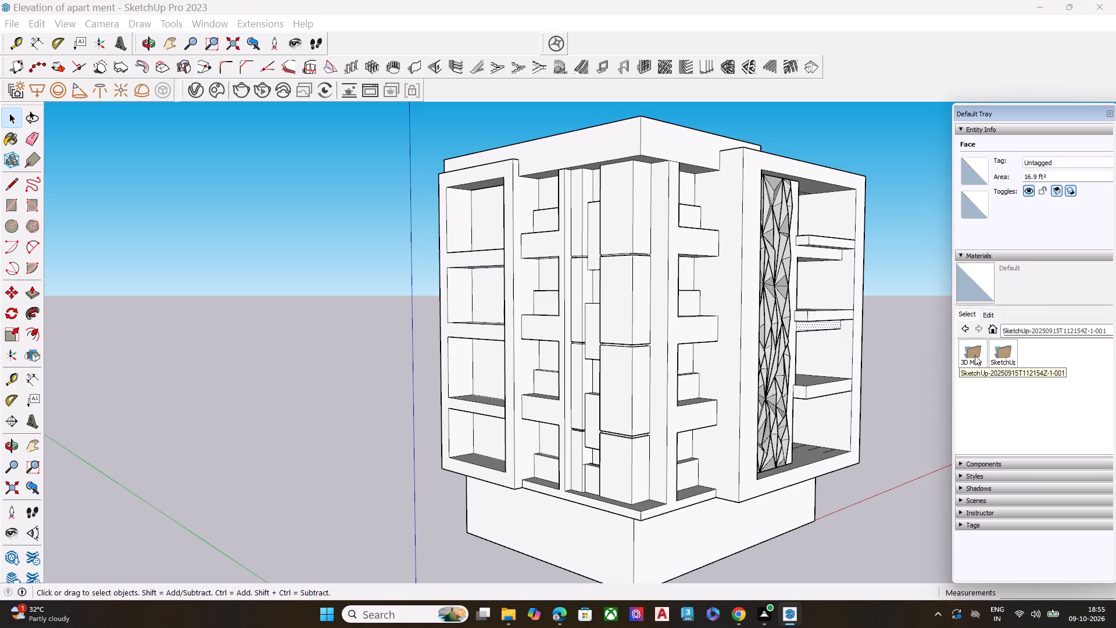
click(1001, 351)
click(1001, 351)
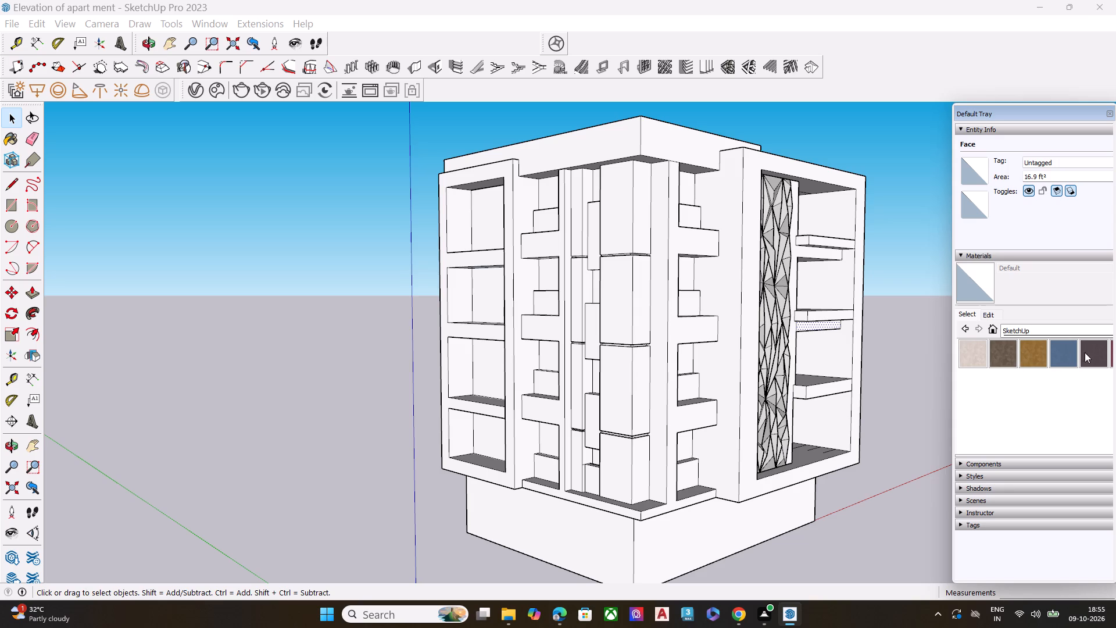
Widen the Default Tray until the full row of SketchUp folder swatches fits inside it.
scroll(1002, 386, up, 5)
scroll(1044, 386, down, 4)
scroll(1040, 393, up, 5)
drag(1115, 354, 1114, 384)
drag(1110, 356, 1113, 377)
click(1047, 332)
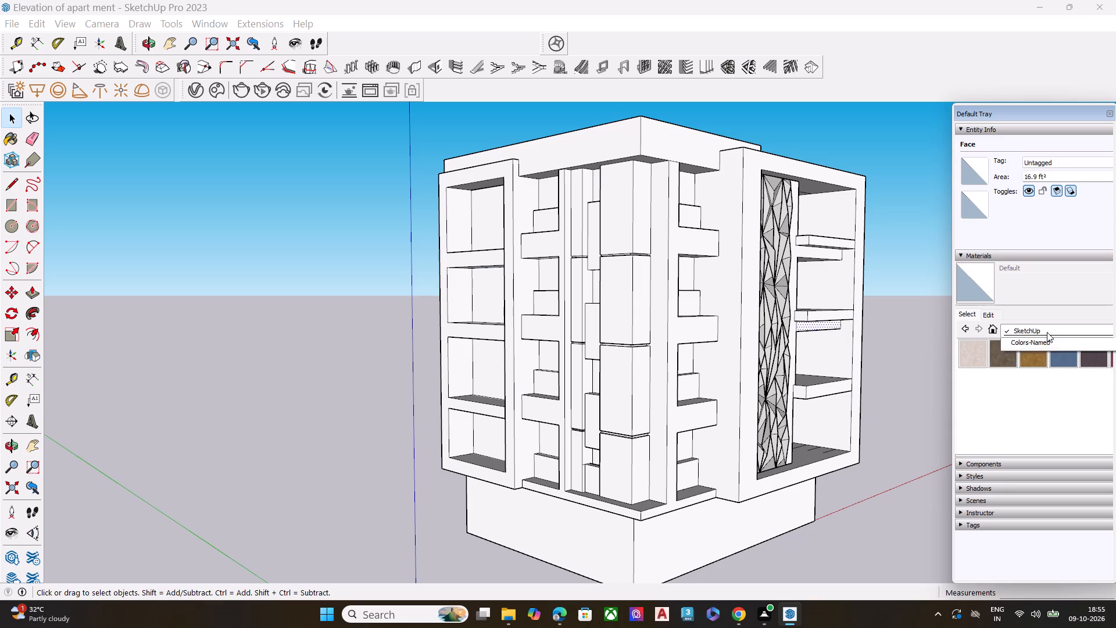
click(1039, 332)
click(1090, 352)
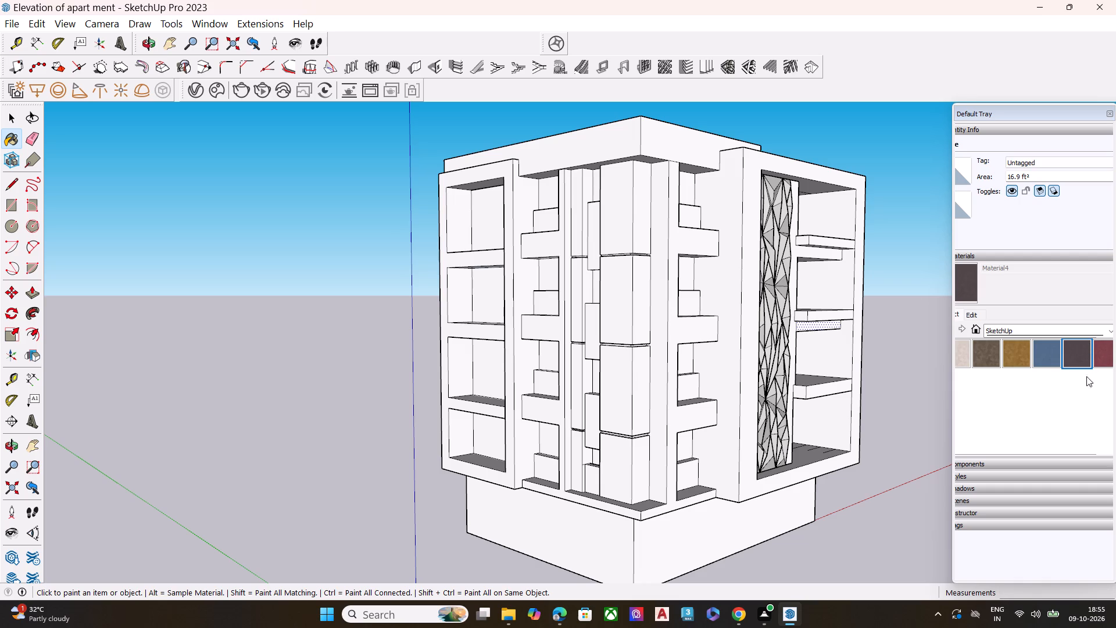
drag(1114, 356, 1094, 389)
drag(1101, 356, 977, 390)
scroll(985, 351, up, 6)
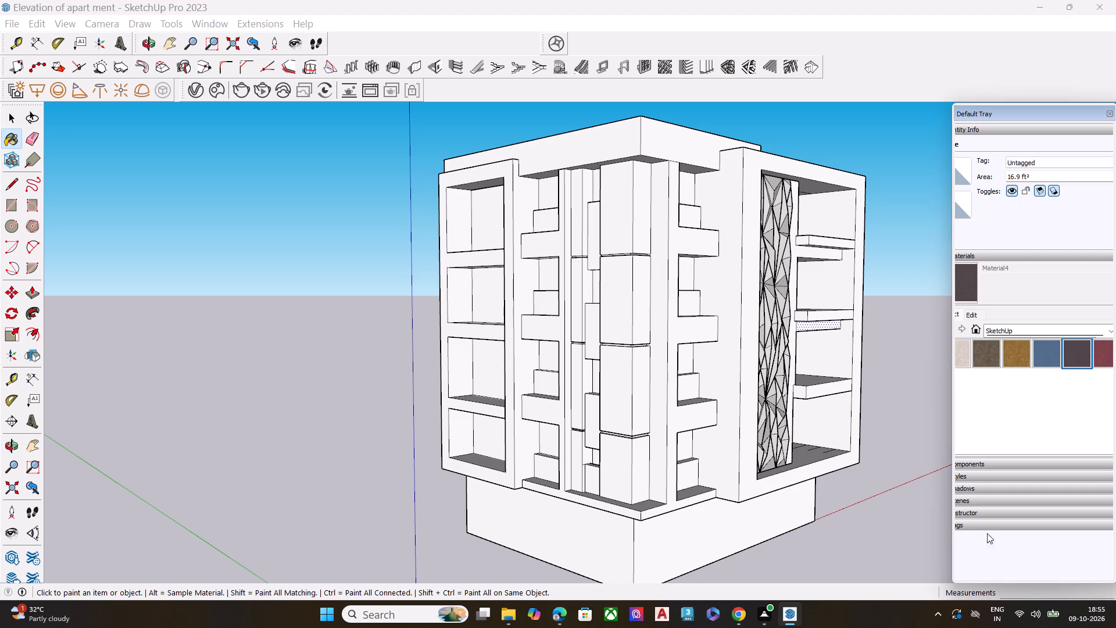
drag(949, 384, 936, 386)
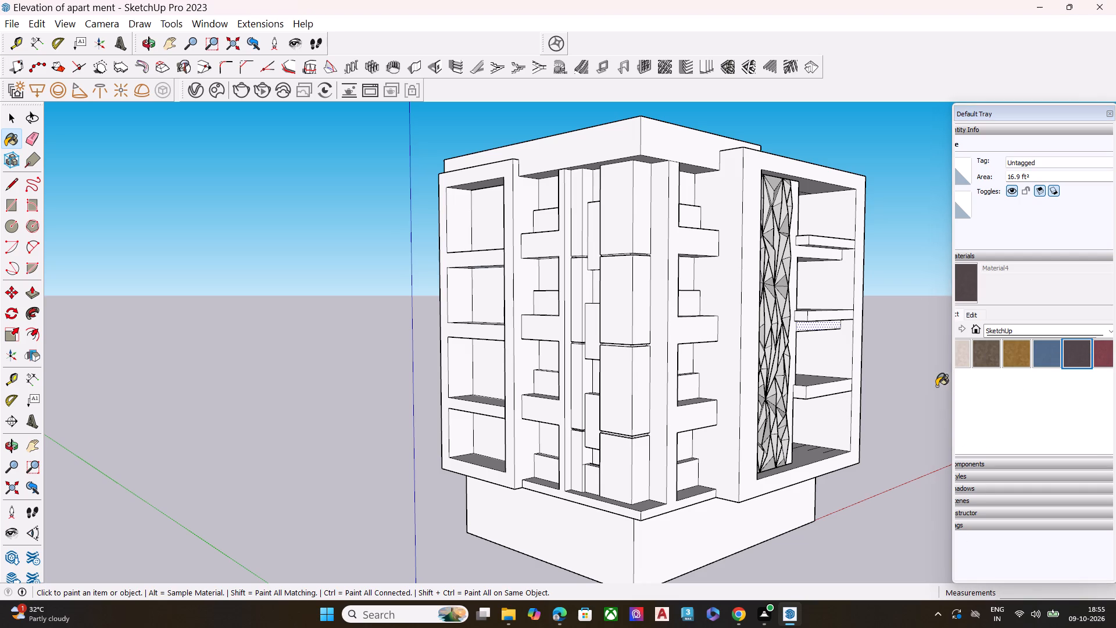
drag(936, 386, 934, 386)
drag(952, 386, 909, 391)
Paint the front face of the frame around the faceted panel with the dark purple-grey Material4.
click(1055, 360)
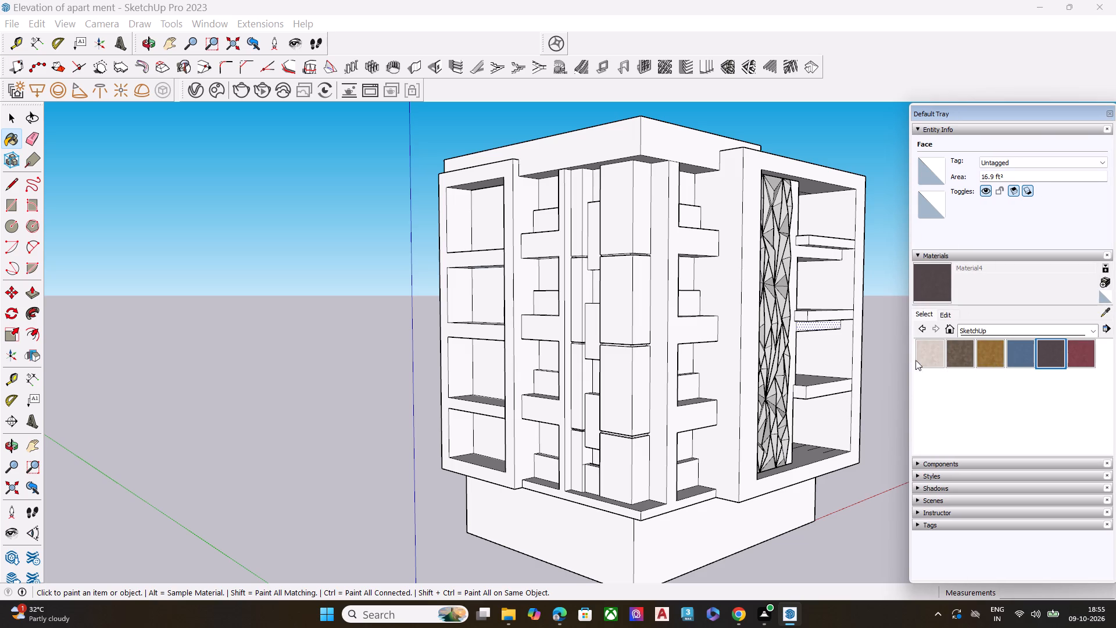
click(748, 301)
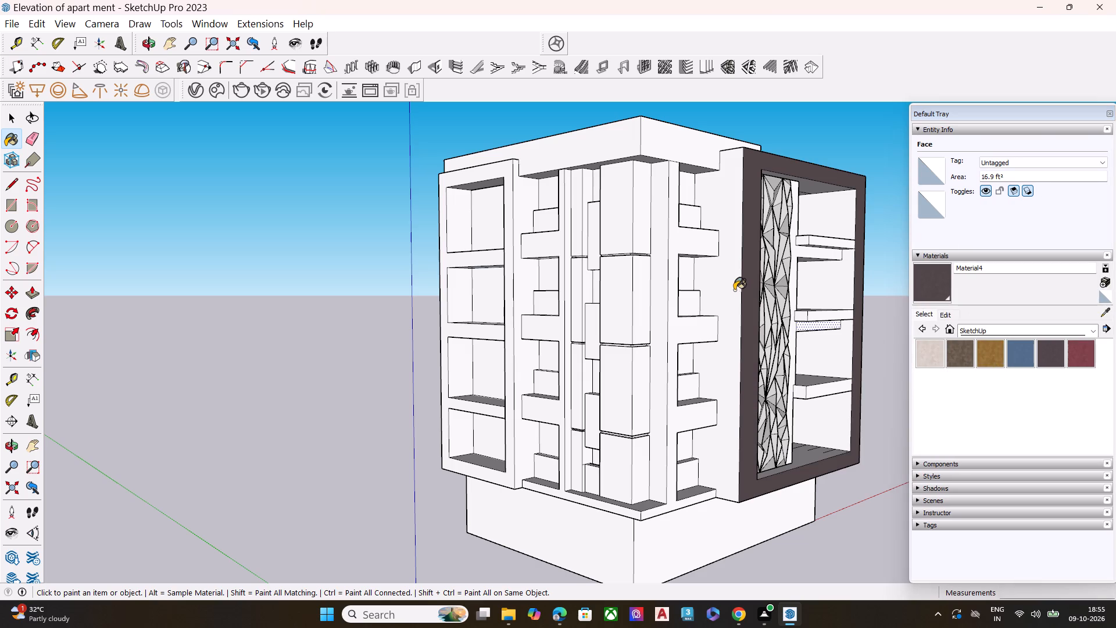
Paint the side face of the faceted-panel frame and the front and side faces of the four-bay balcony frame with Material4.
click(734, 290)
middle_drag(666, 310, 764, 310)
scroll(514, 267, up, 7)
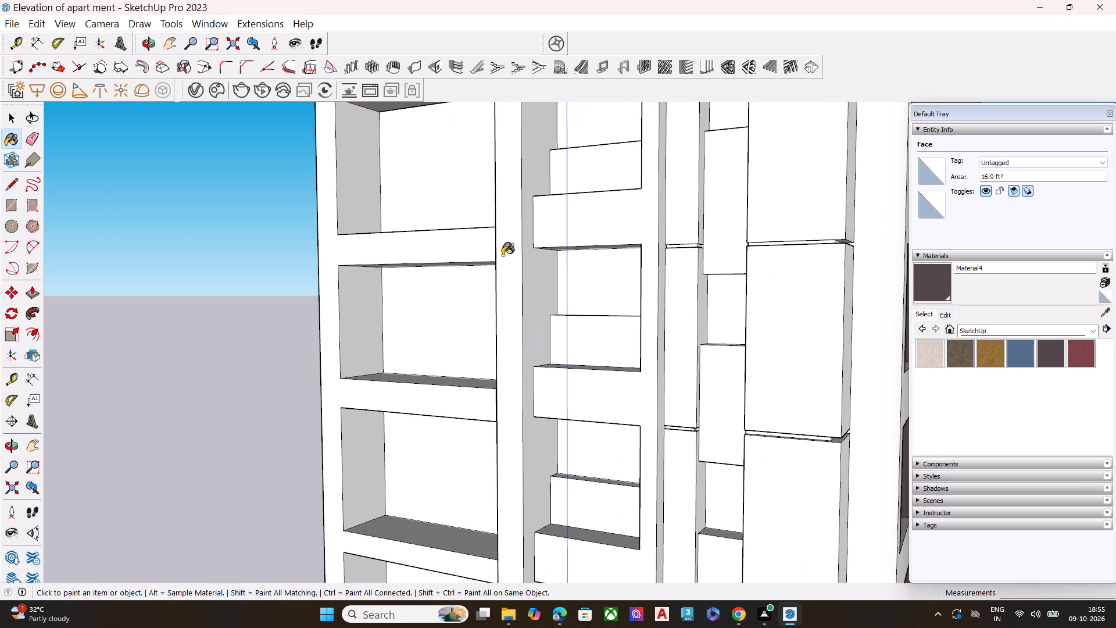
click(502, 255)
click(536, 274)
scroll(599, 255, down, 8)
middle_drag(727, 350, 661, 350)
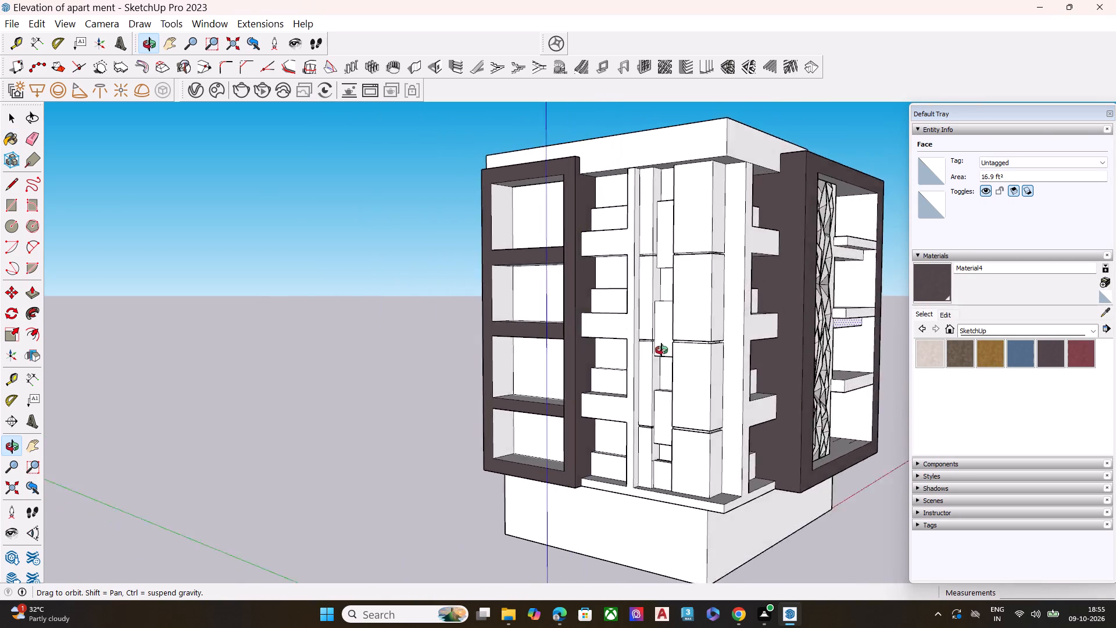
middle_drag(661, 350, 606, 349)
scroll(863, 368, up, 3)
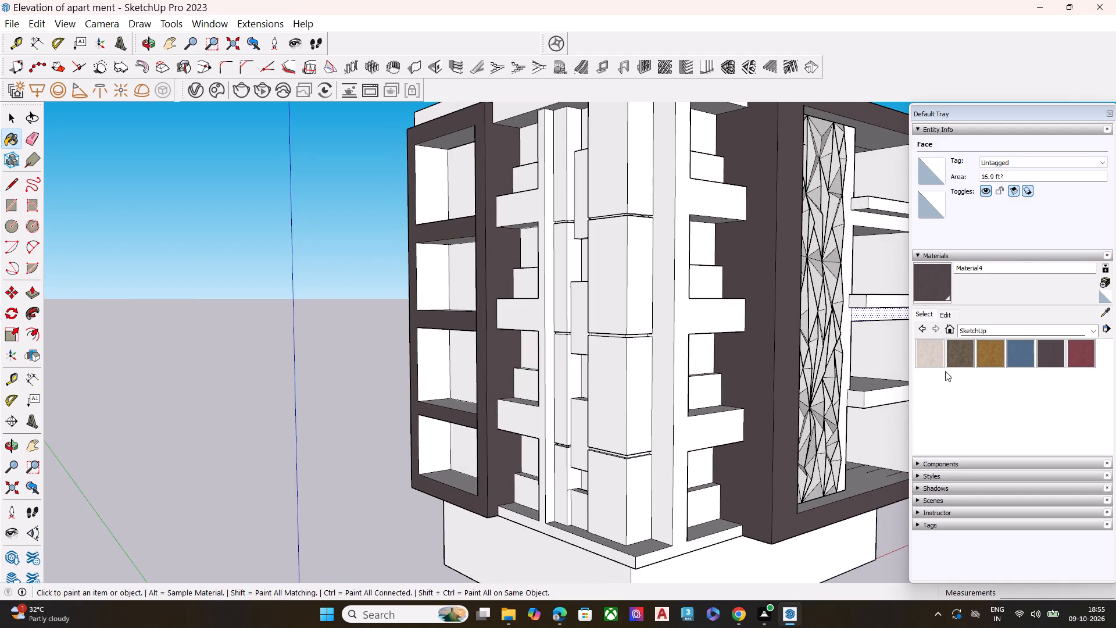
scroll(945, 371, up, 4)
click(1055, 350)
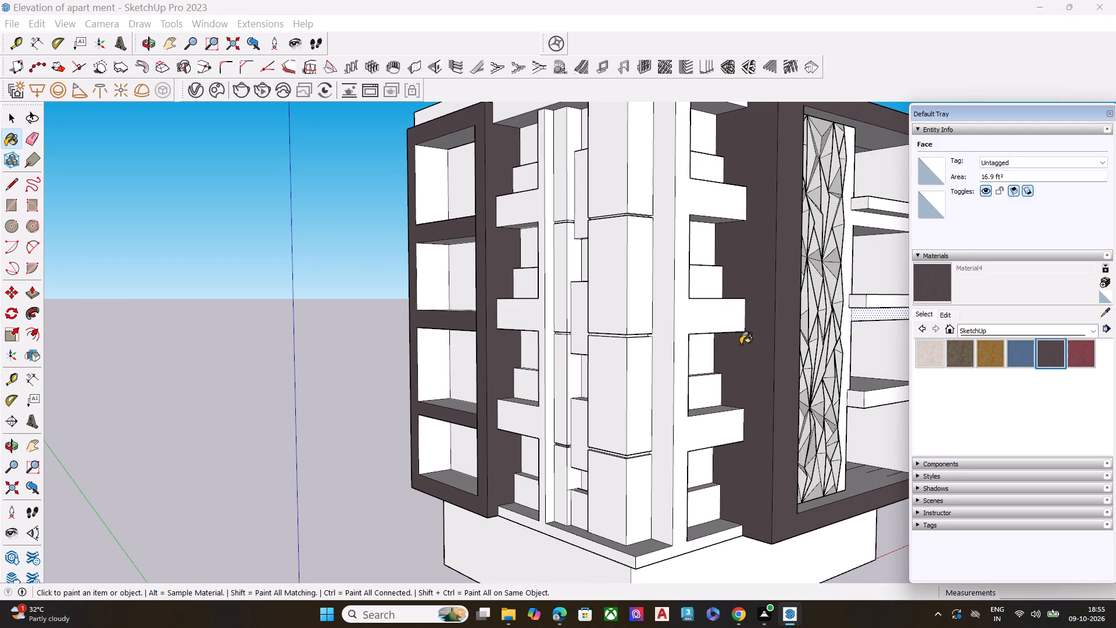
scroll(684, 360, down, 5)
key(space)
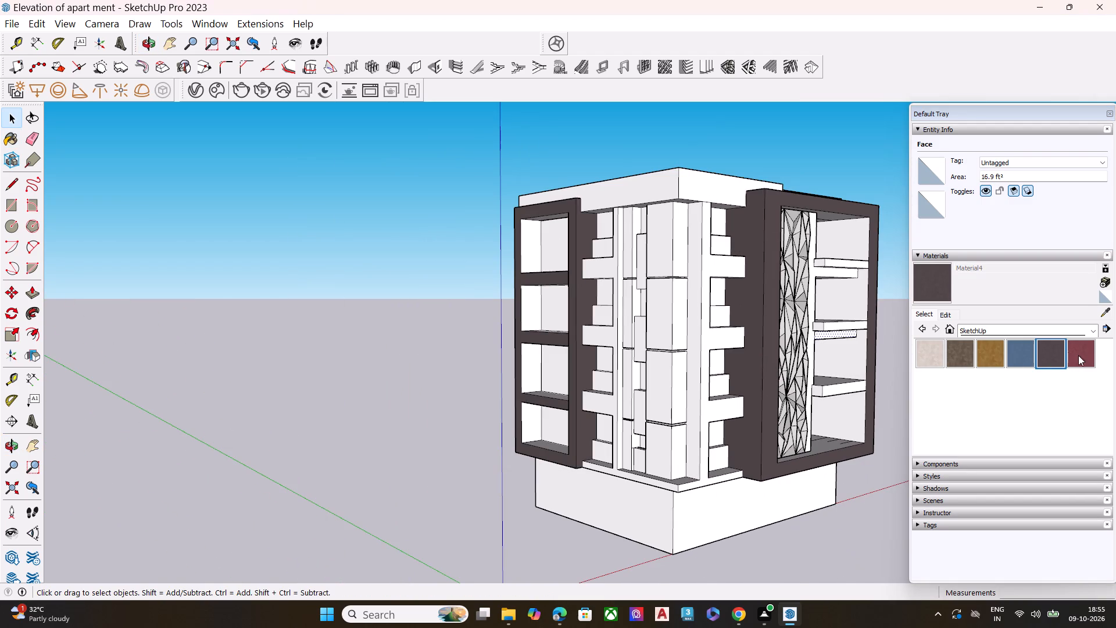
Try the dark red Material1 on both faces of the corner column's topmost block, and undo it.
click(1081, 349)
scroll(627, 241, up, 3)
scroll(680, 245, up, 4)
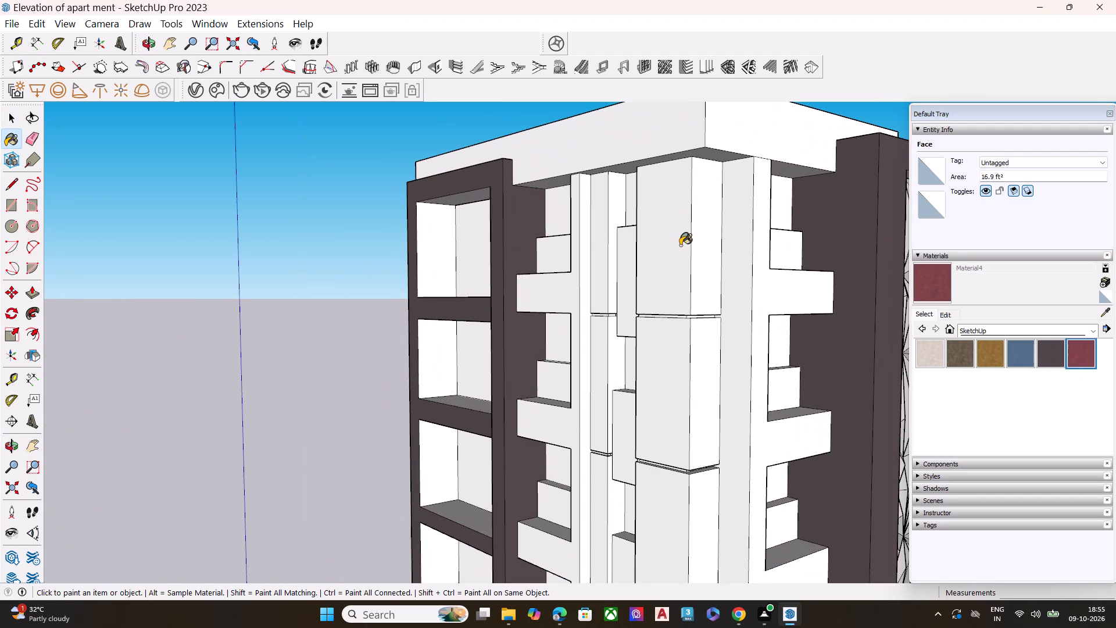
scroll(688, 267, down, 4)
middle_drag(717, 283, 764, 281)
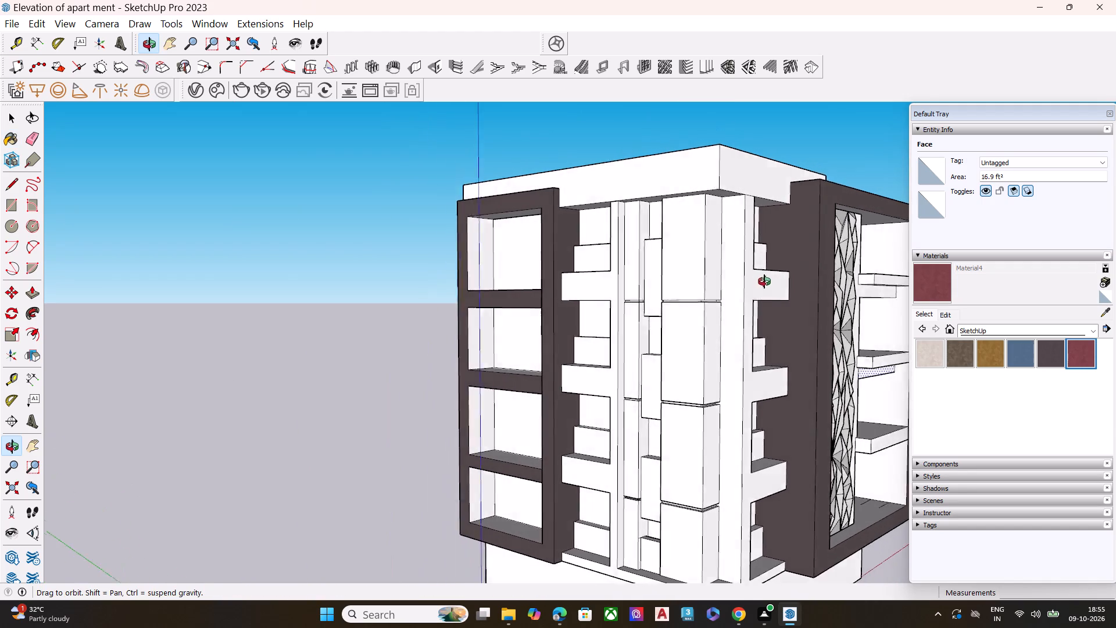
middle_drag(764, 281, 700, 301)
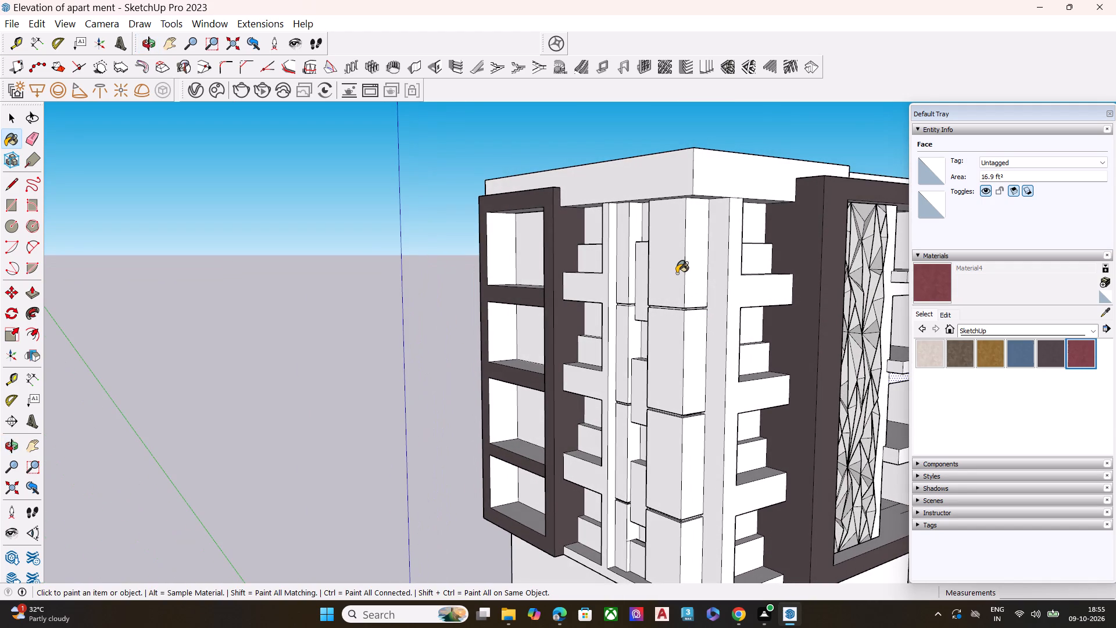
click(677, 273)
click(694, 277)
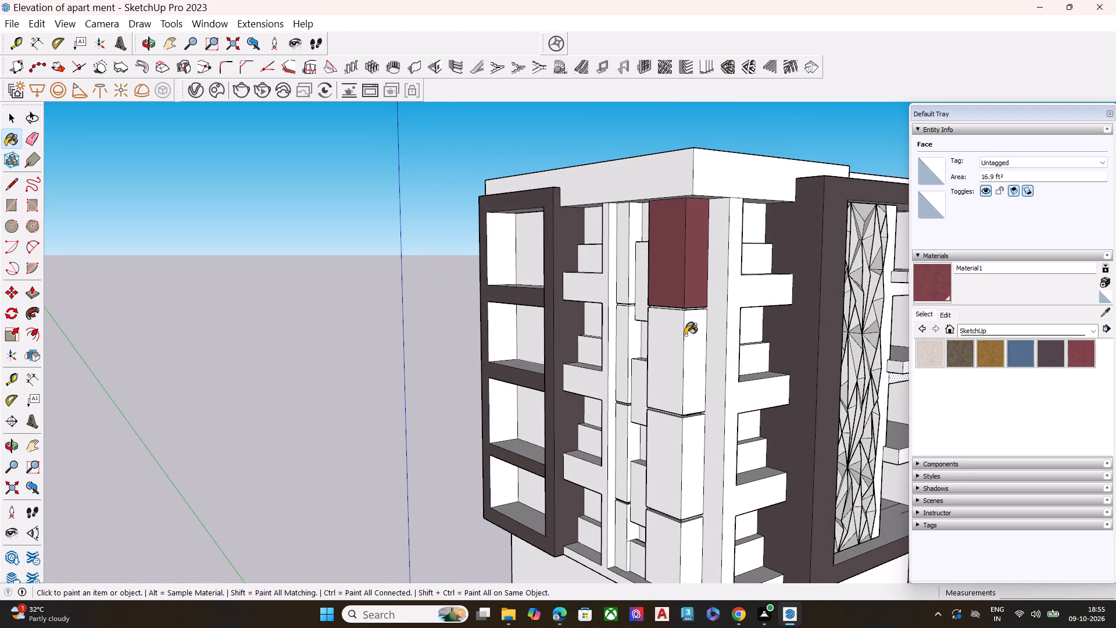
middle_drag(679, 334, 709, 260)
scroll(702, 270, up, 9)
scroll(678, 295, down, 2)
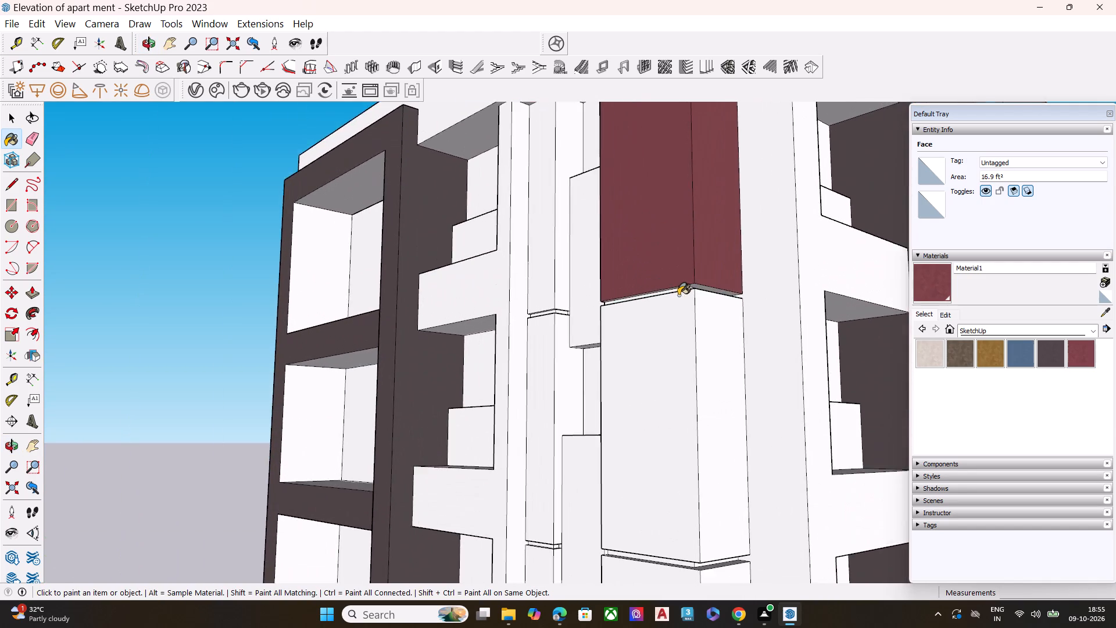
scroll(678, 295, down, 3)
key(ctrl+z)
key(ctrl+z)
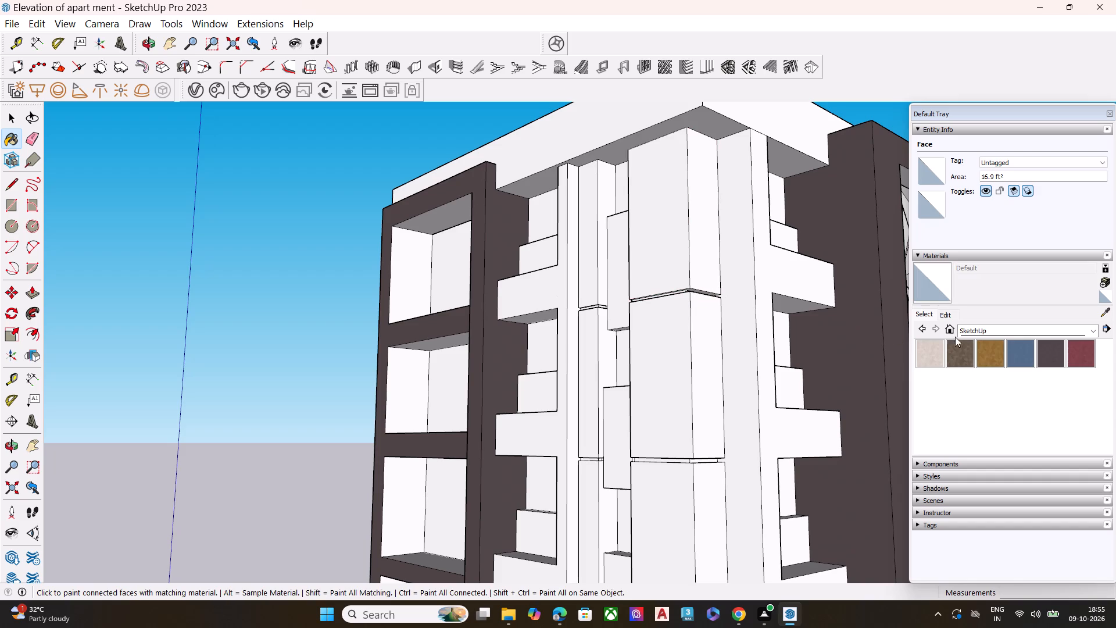
Open the Glass and Mirrors material collection.
click(968, 330)
scroll(979, 448, down, 4)
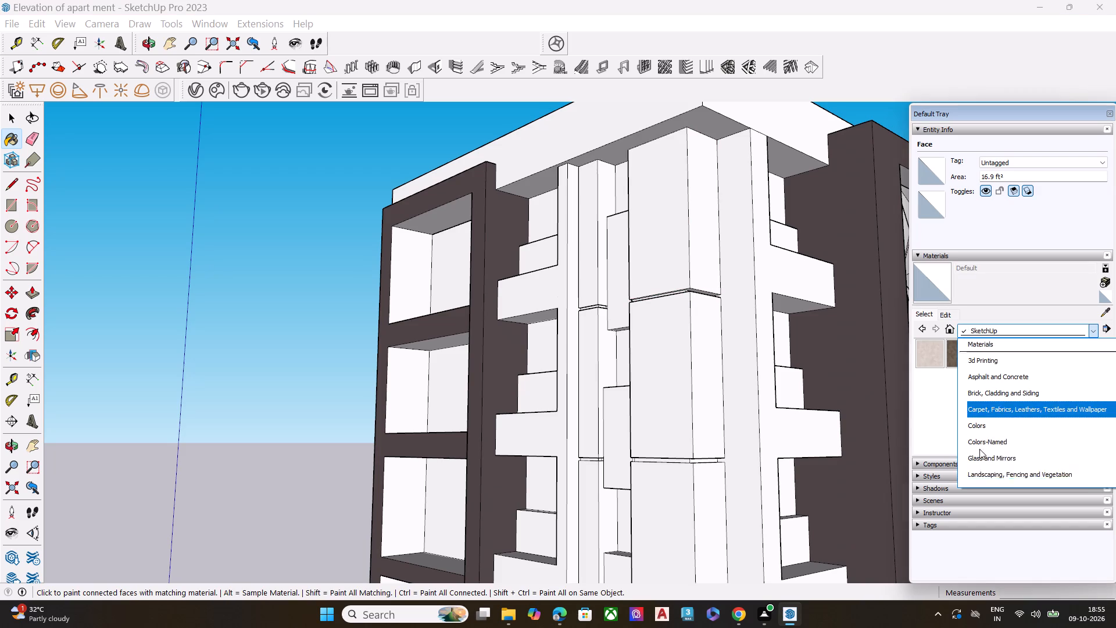
scroll(980, 450, down, 3)
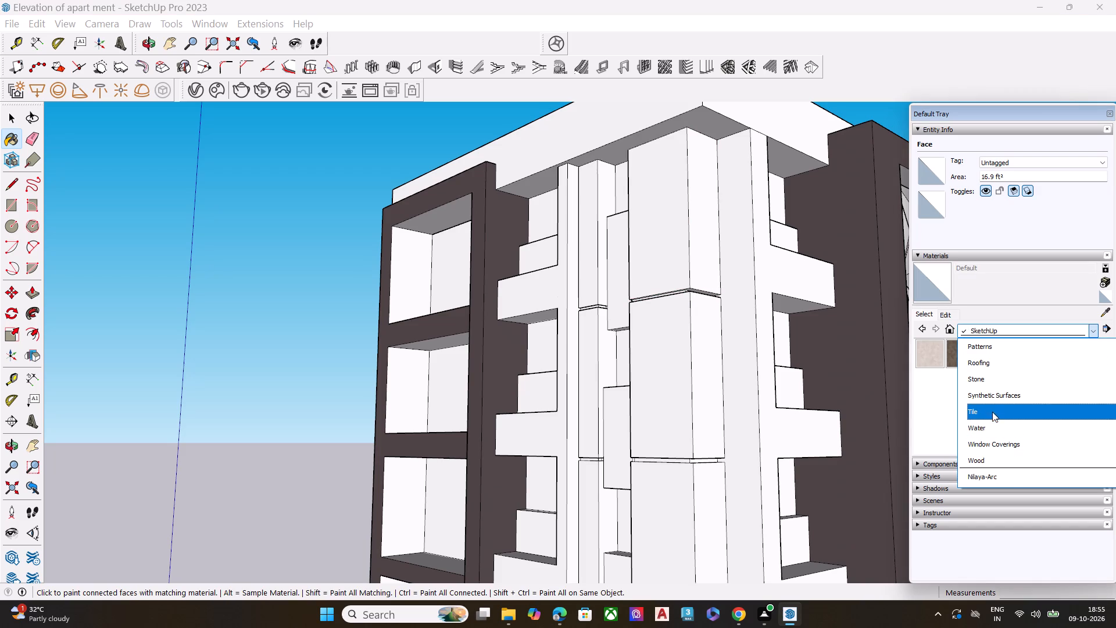
scroll(992, 406, up, 2)
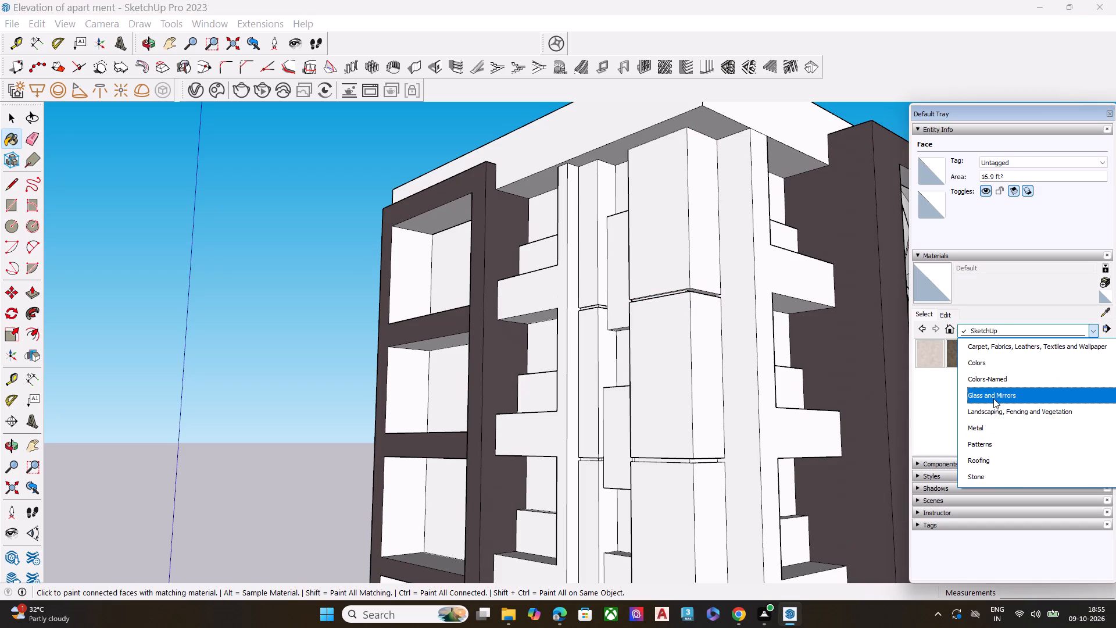
click(995, 393)
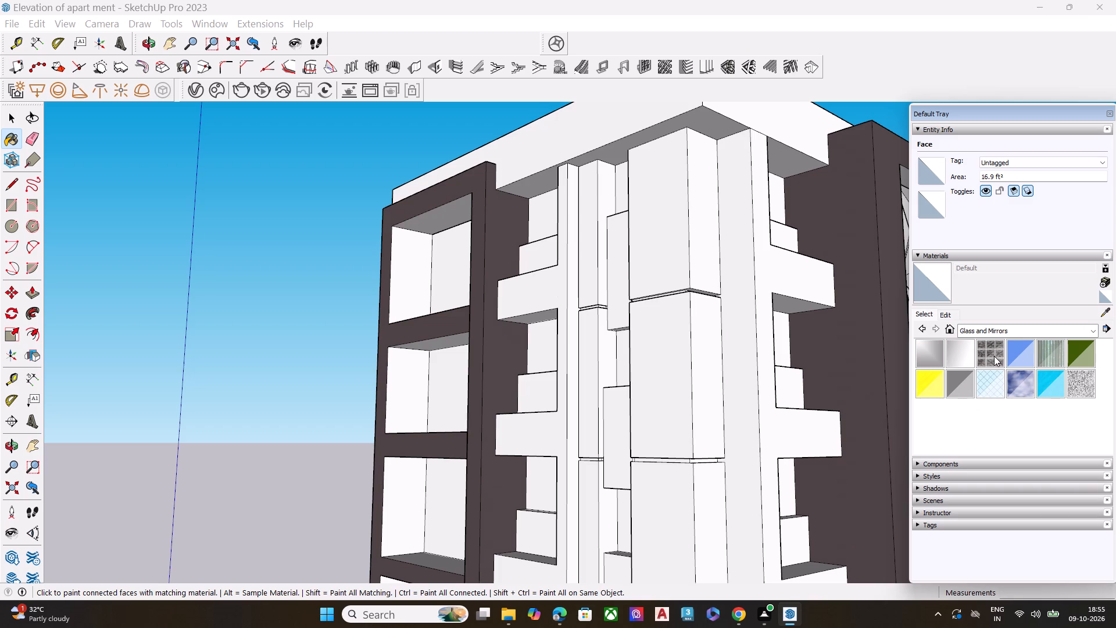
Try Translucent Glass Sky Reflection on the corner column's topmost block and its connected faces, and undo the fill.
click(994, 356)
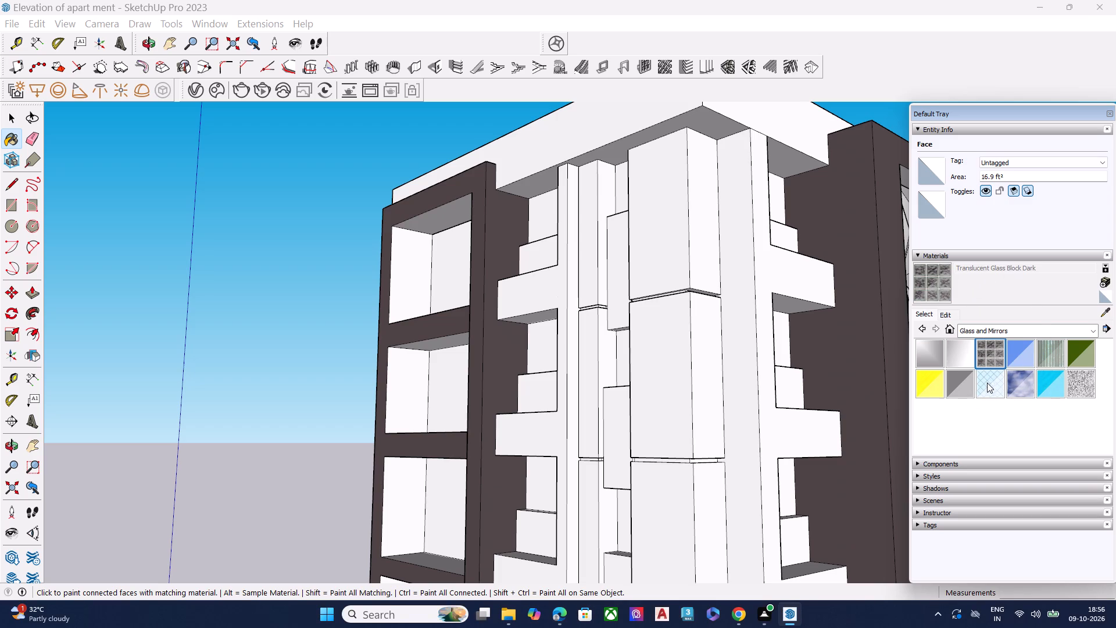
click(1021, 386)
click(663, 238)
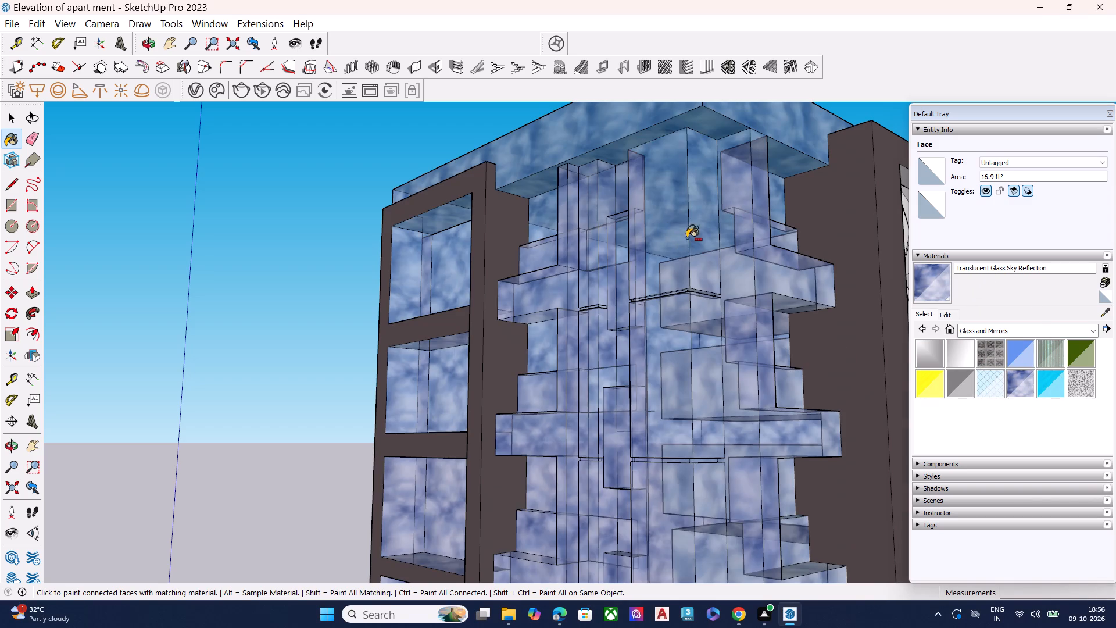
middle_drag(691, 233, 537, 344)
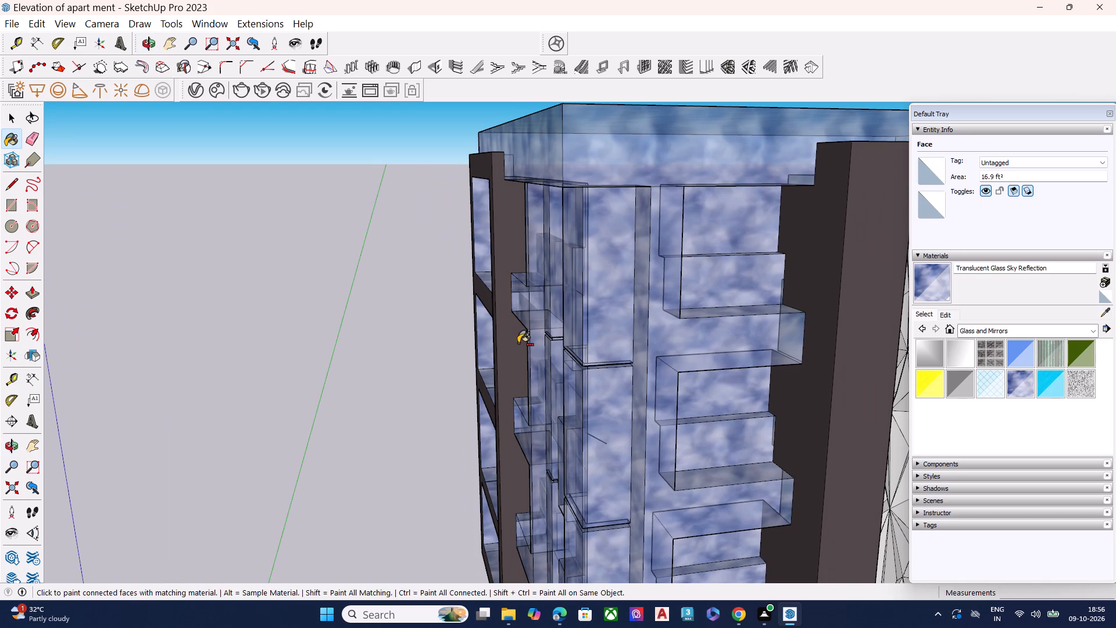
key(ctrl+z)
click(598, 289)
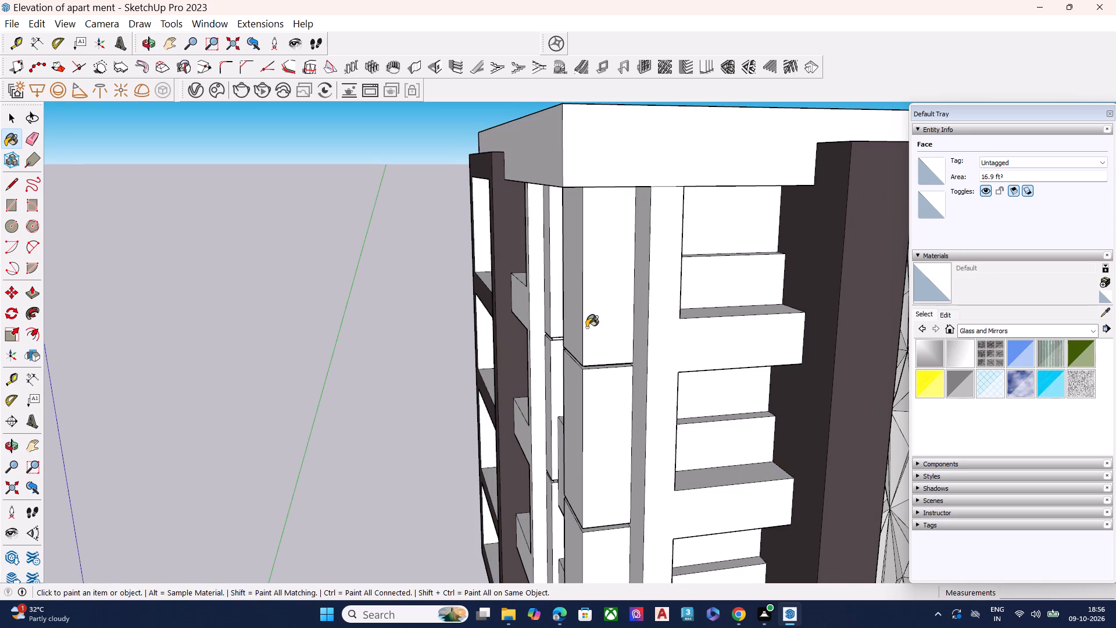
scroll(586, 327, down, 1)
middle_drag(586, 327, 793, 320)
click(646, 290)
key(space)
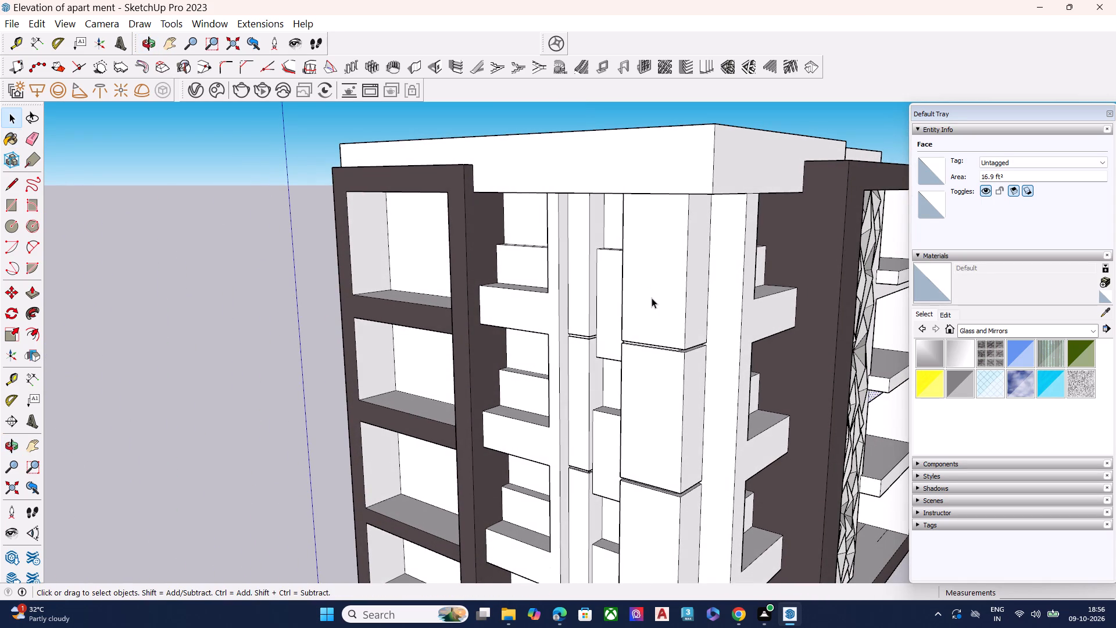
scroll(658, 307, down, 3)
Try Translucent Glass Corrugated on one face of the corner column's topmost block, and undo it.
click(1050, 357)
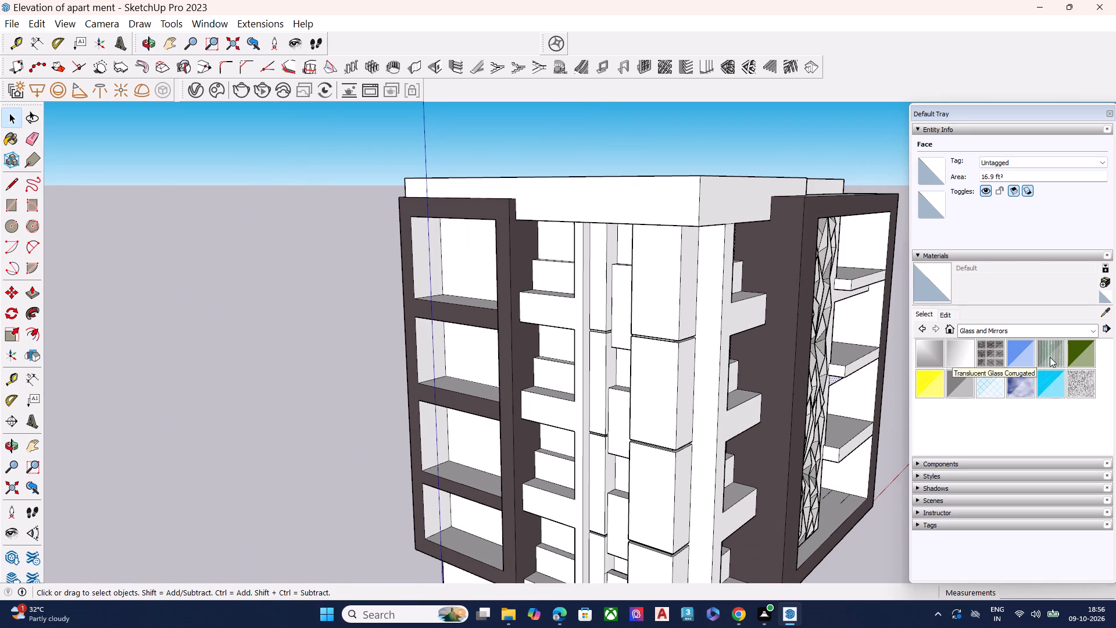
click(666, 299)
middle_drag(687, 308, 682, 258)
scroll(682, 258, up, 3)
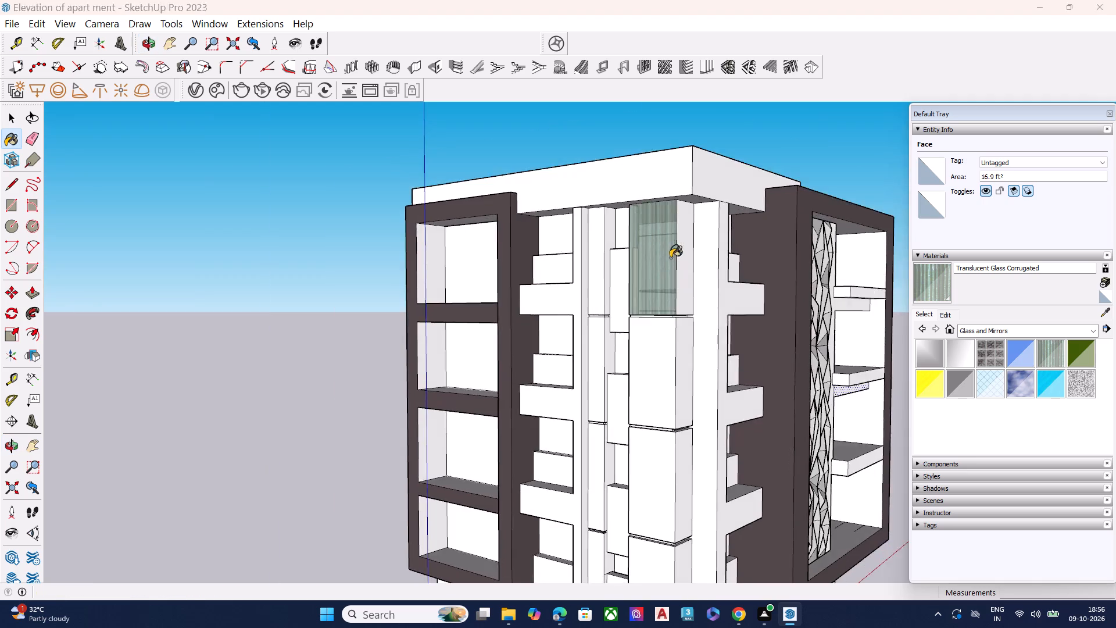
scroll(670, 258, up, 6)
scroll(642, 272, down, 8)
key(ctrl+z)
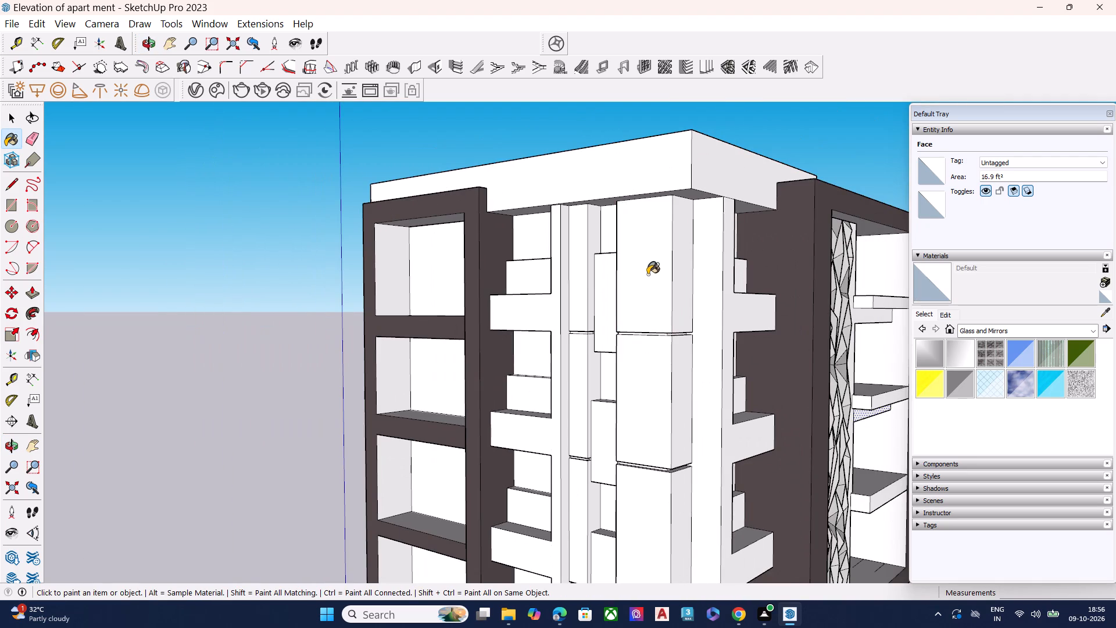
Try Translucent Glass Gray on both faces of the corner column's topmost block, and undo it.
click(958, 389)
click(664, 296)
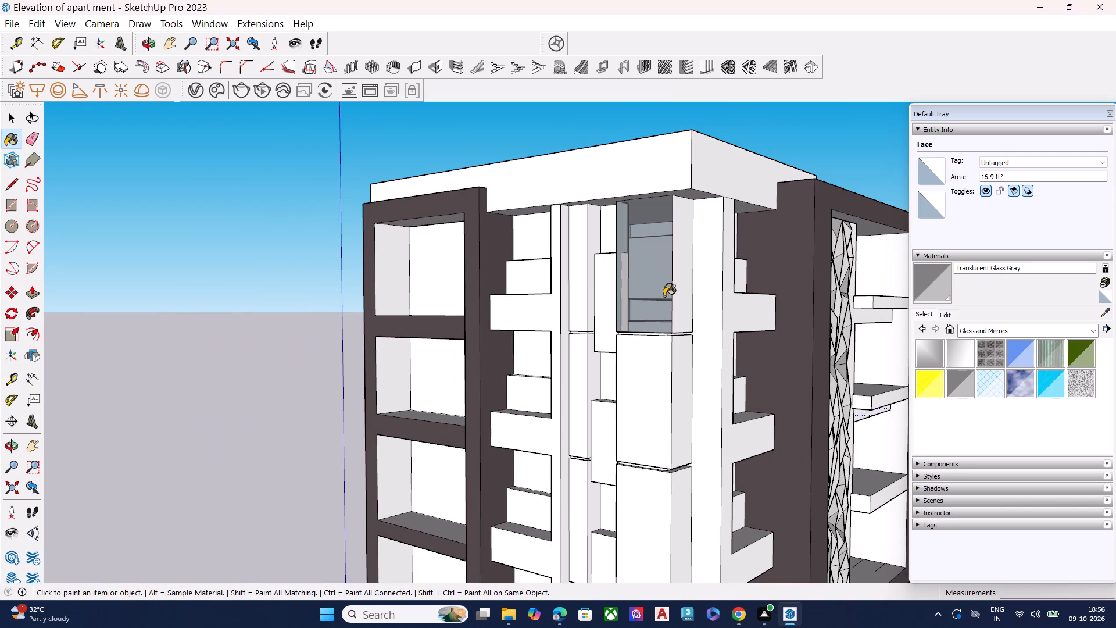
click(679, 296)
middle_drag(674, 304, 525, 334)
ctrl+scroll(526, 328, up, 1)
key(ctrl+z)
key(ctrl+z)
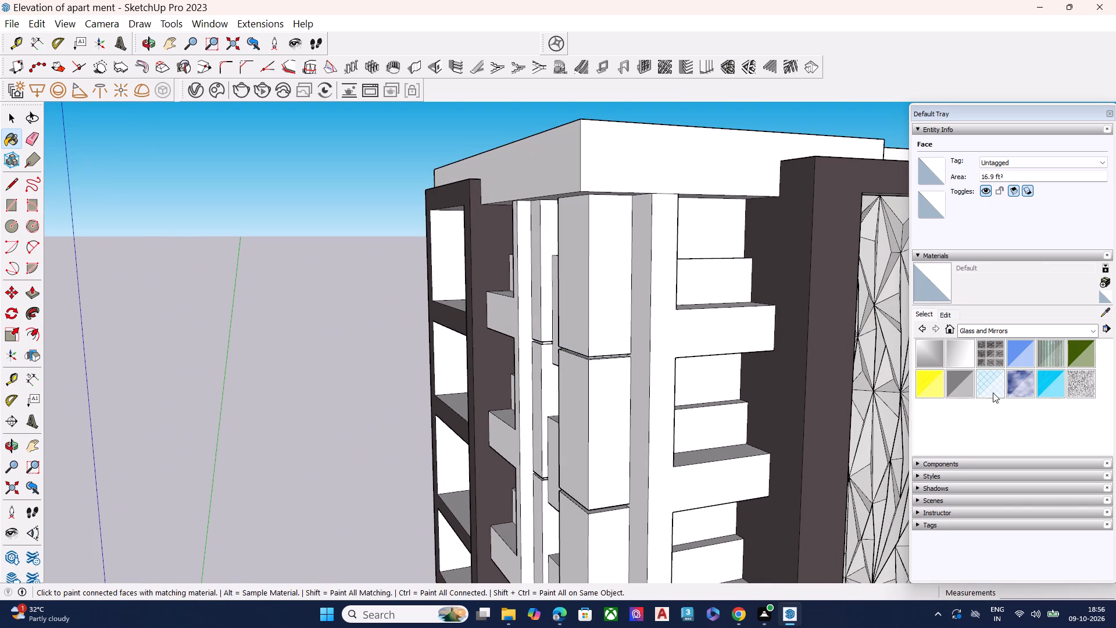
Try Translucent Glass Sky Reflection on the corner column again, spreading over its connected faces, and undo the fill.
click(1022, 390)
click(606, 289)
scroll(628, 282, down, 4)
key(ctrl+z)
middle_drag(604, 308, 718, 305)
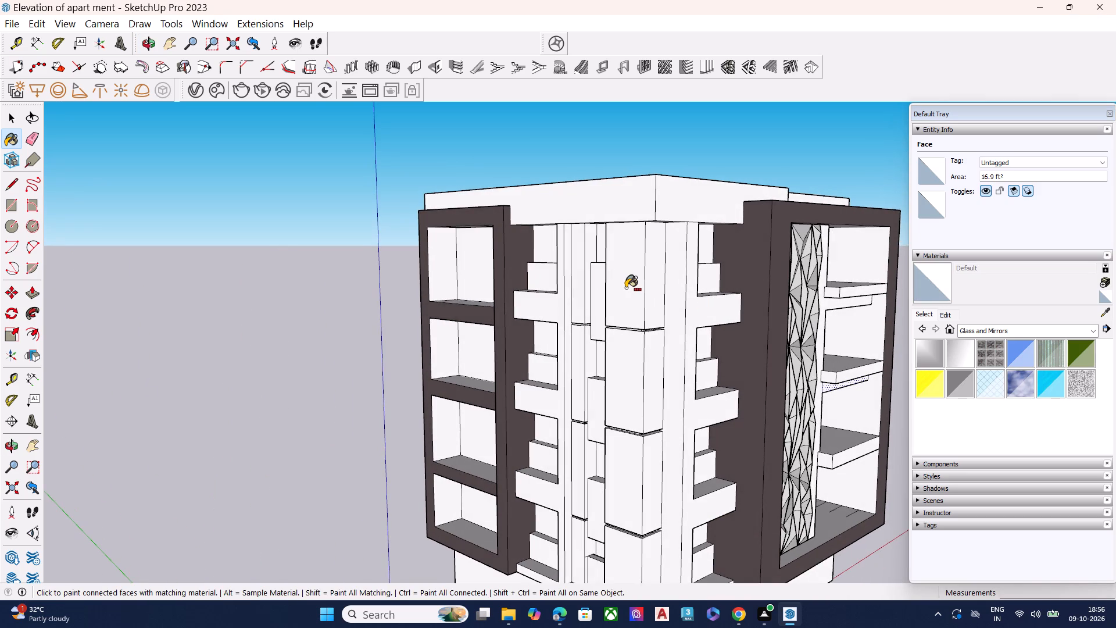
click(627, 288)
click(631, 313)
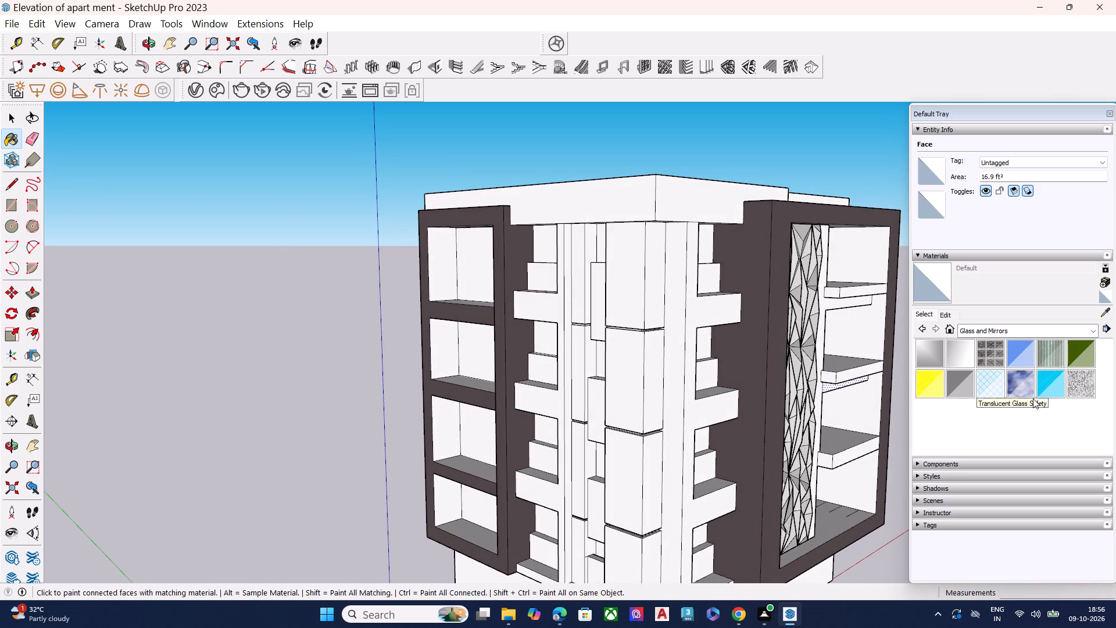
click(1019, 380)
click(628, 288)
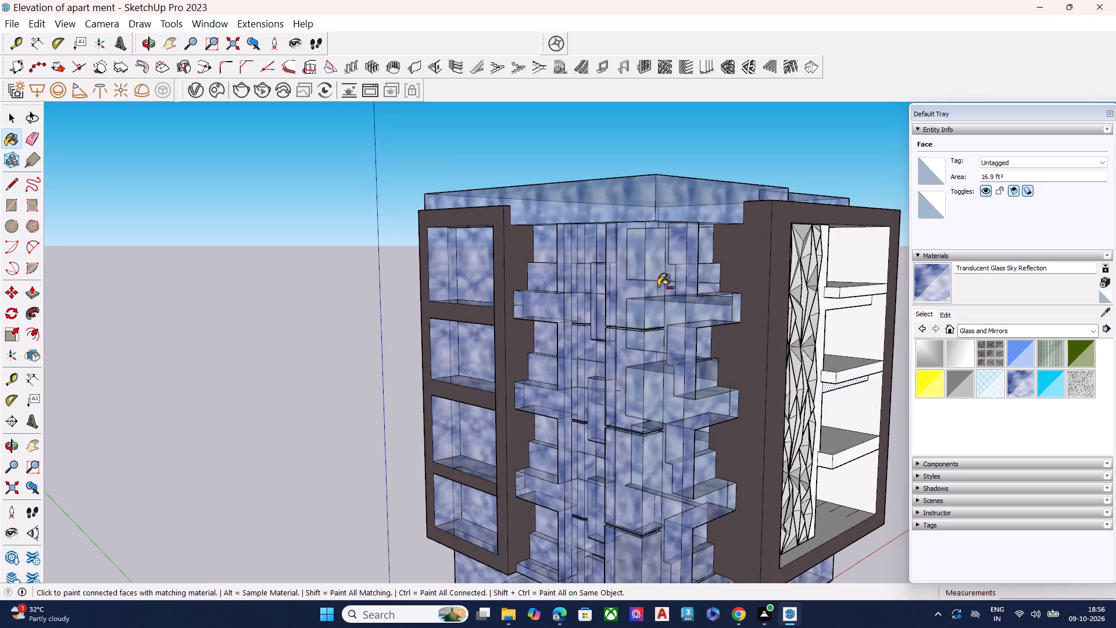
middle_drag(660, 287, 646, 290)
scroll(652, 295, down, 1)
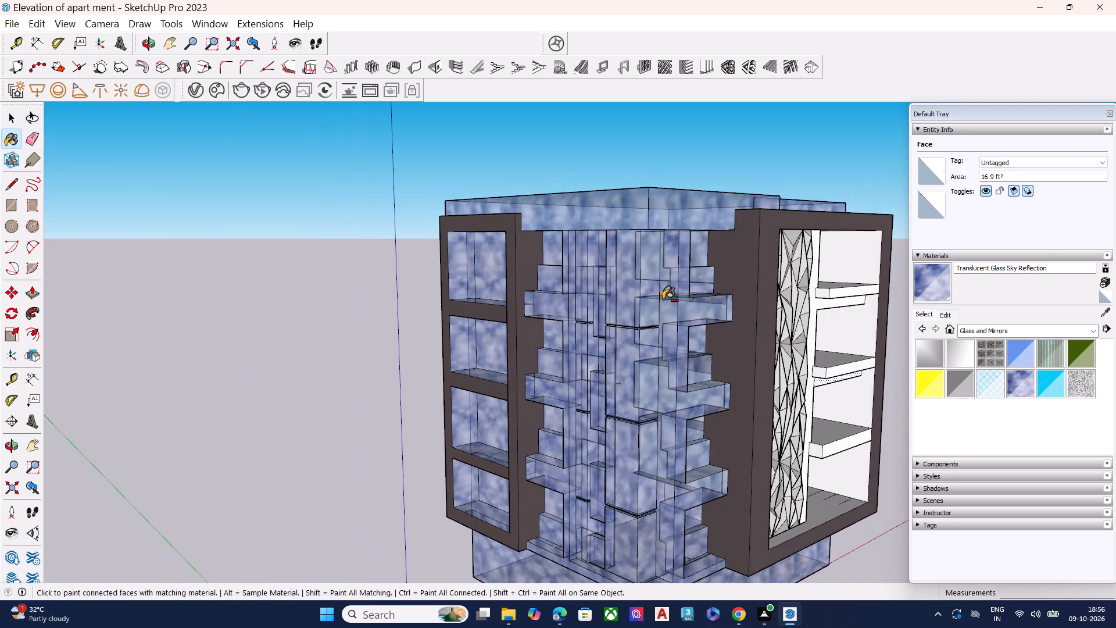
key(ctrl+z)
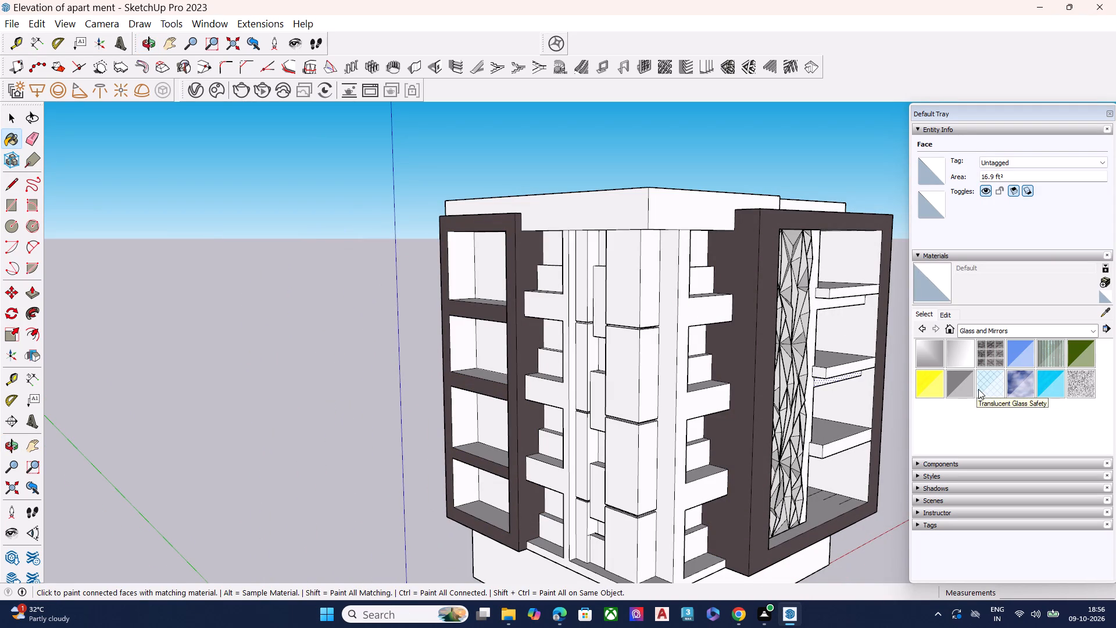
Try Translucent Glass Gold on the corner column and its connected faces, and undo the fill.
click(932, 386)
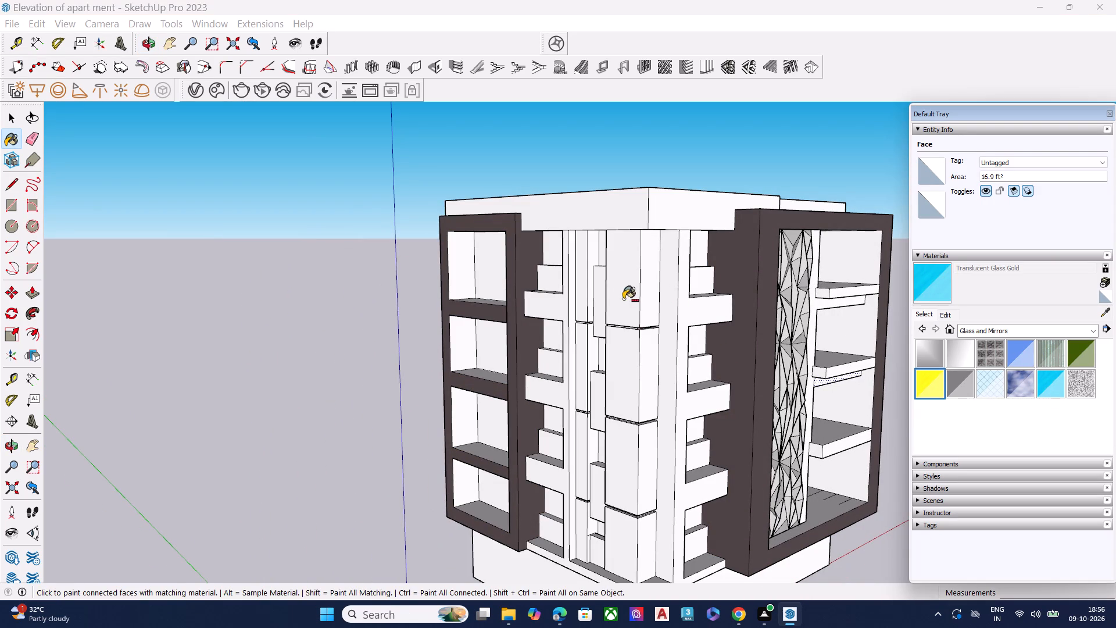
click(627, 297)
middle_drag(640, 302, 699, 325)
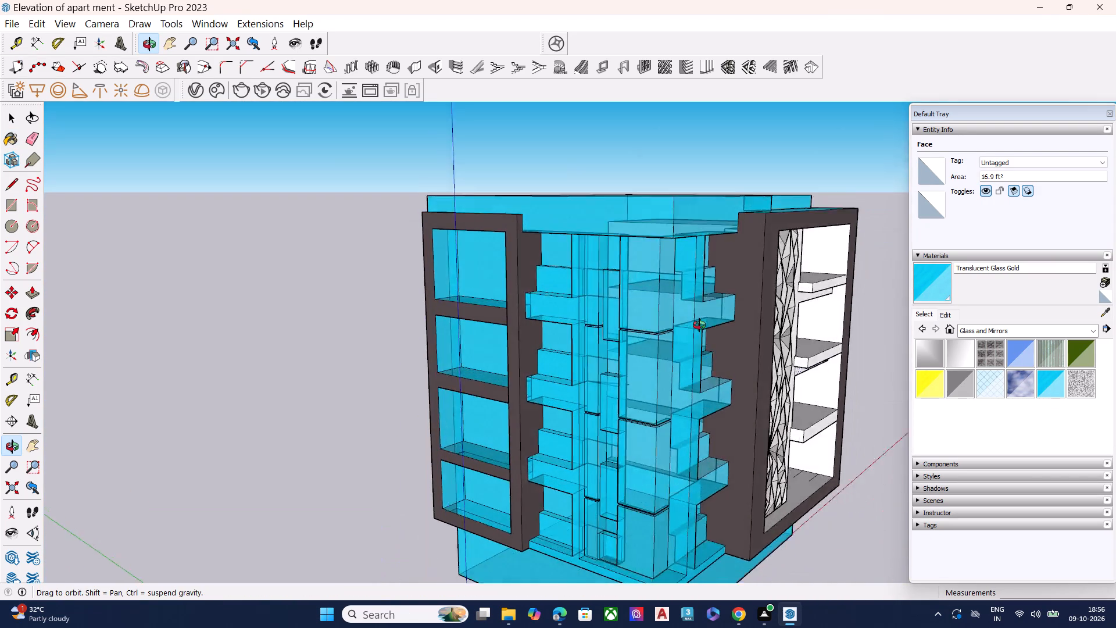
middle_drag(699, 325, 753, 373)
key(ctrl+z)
Fill the corner column and all its connected unpainted faces with Translucent Glass Dark Green.
scroll(582, 345, down, 5)
middle_drag(703, 429, 684, 419)
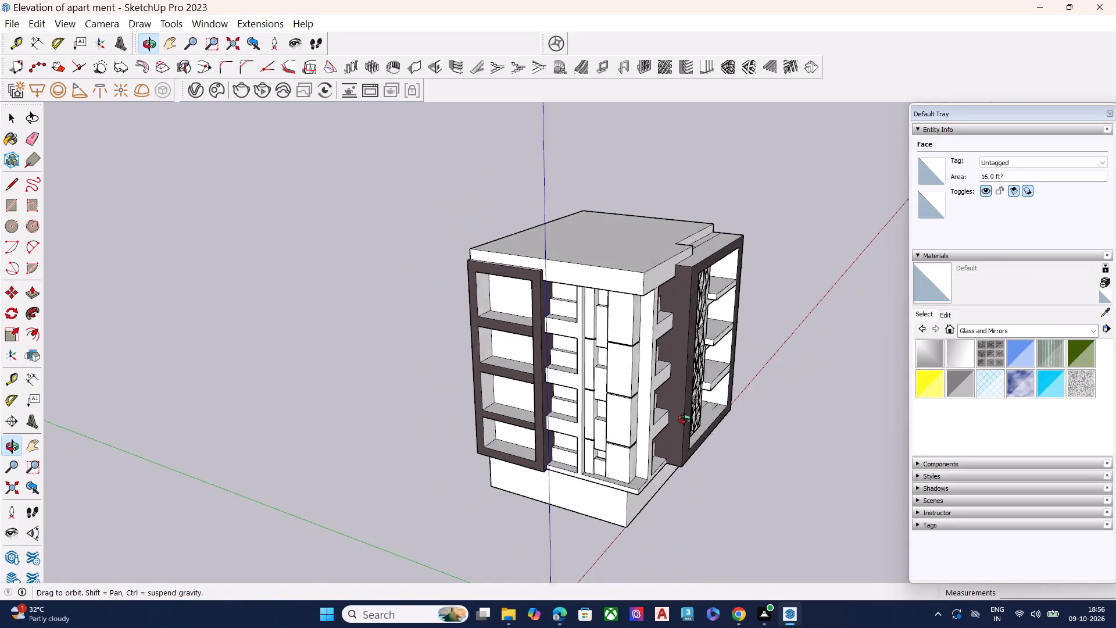
middle_drag(684, 419, 696, 323)
click(1083, 353)
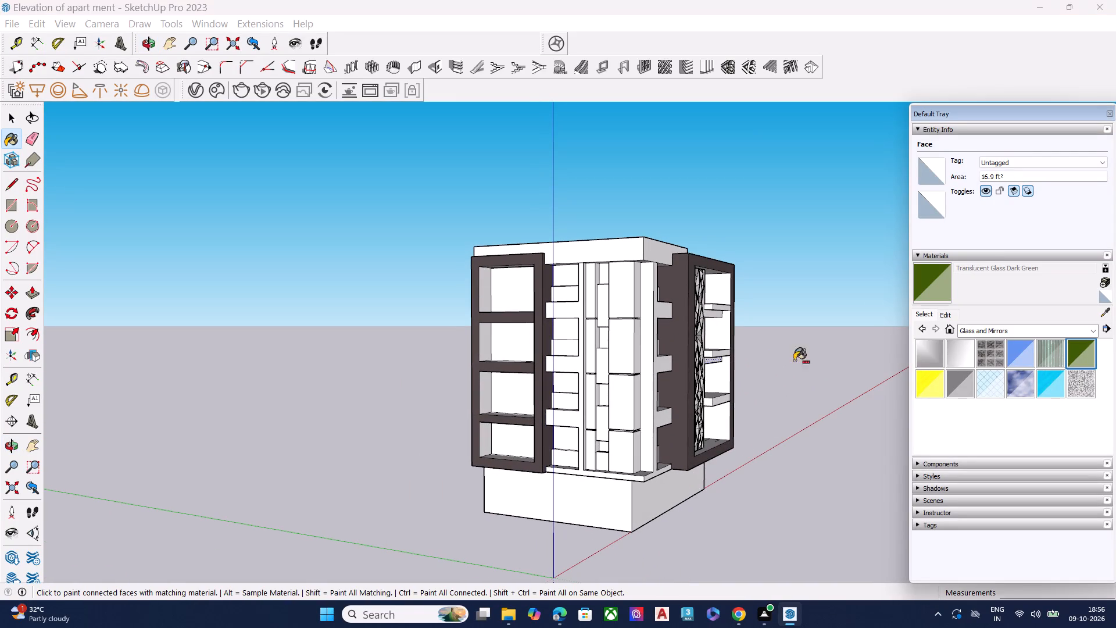
click(631, 302)
scroll(631, 307, up, 9)
scroll(632, 308, down, 9)
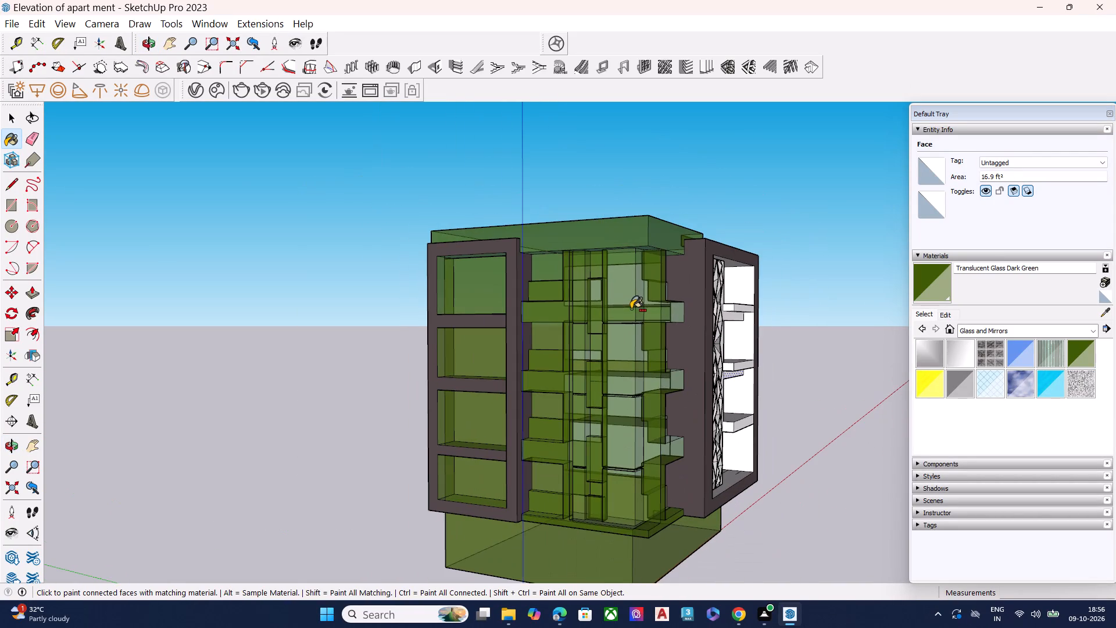
Undo the Translucent Glass Dark Green fill on the corner column and its connected faces.
key(ctrl+z)
Open the SketchUp folder of the Nilaya-Arc material collection.
click(977, 330)
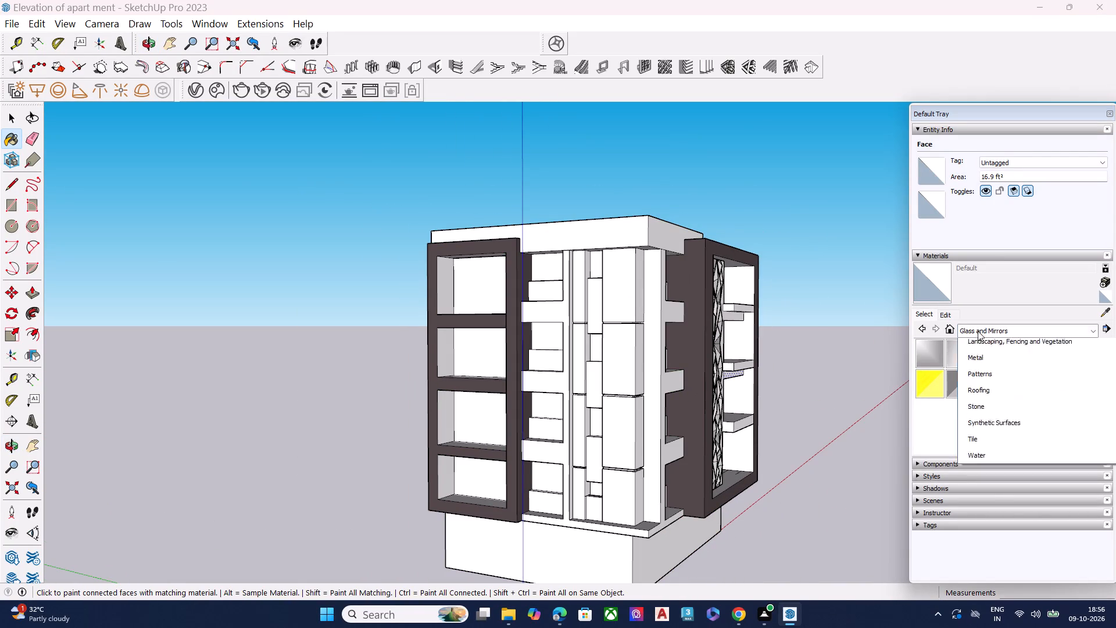
scroll(989, 482, up, 1)
scroll(989, 482, down, 1)
scroll(989, 482, up, 1)
scroll(989, 482, down, 8)
click(996, 475)
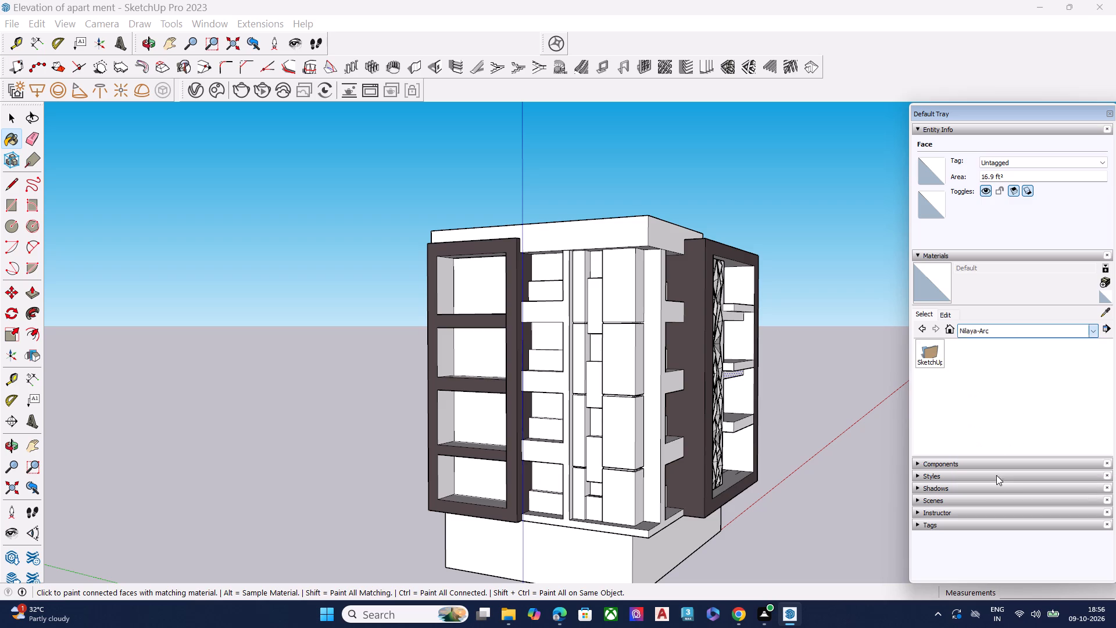
double_click(930, 363)
click(918, 332)
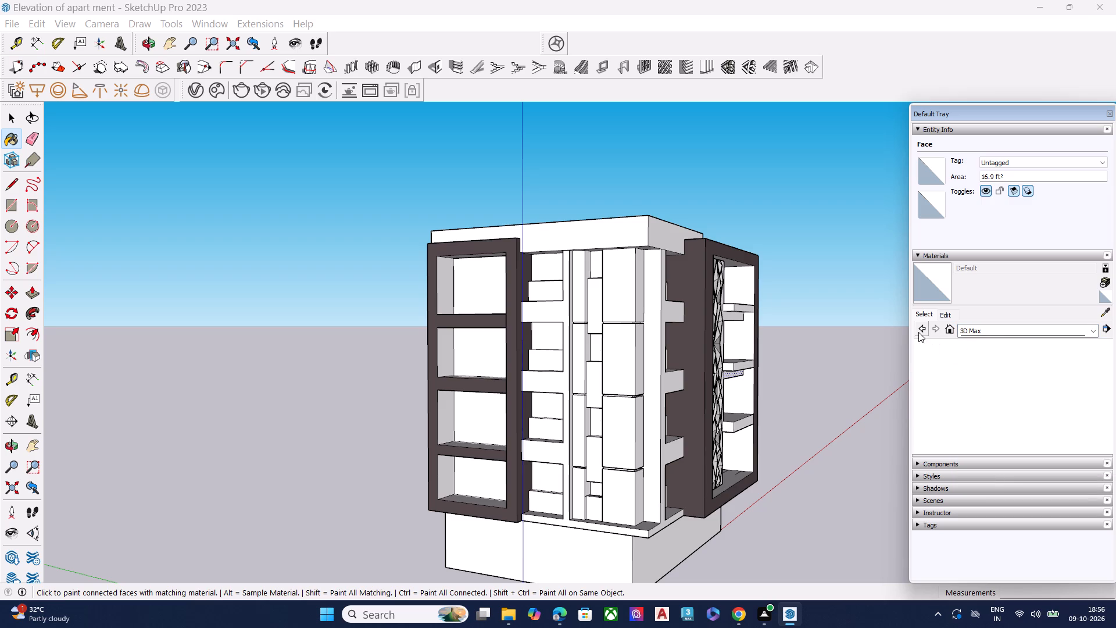
double_click(955, 351)
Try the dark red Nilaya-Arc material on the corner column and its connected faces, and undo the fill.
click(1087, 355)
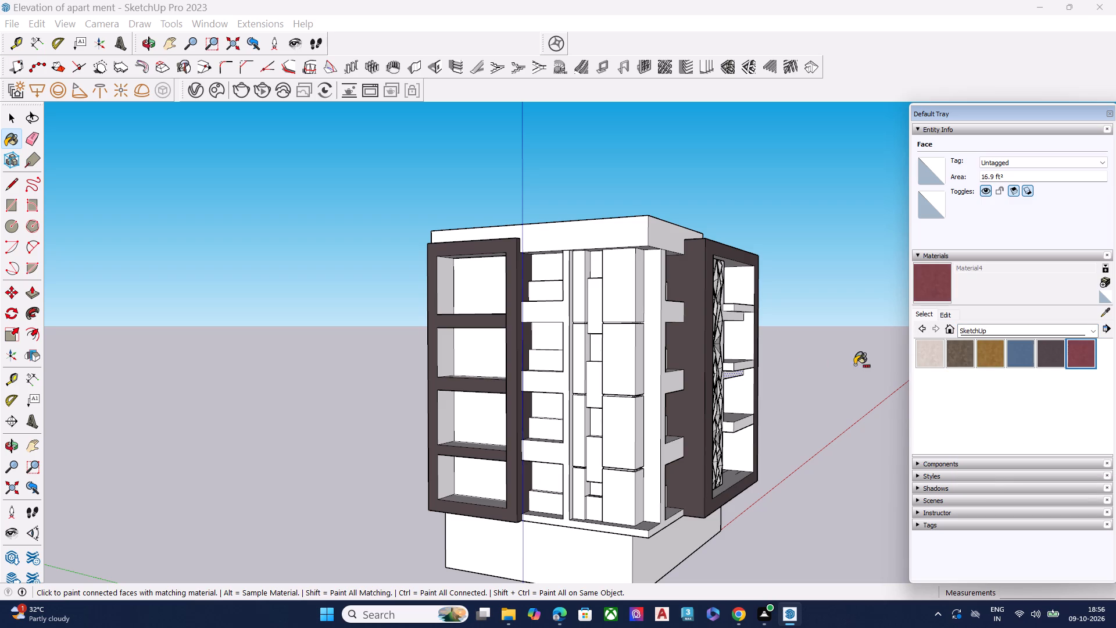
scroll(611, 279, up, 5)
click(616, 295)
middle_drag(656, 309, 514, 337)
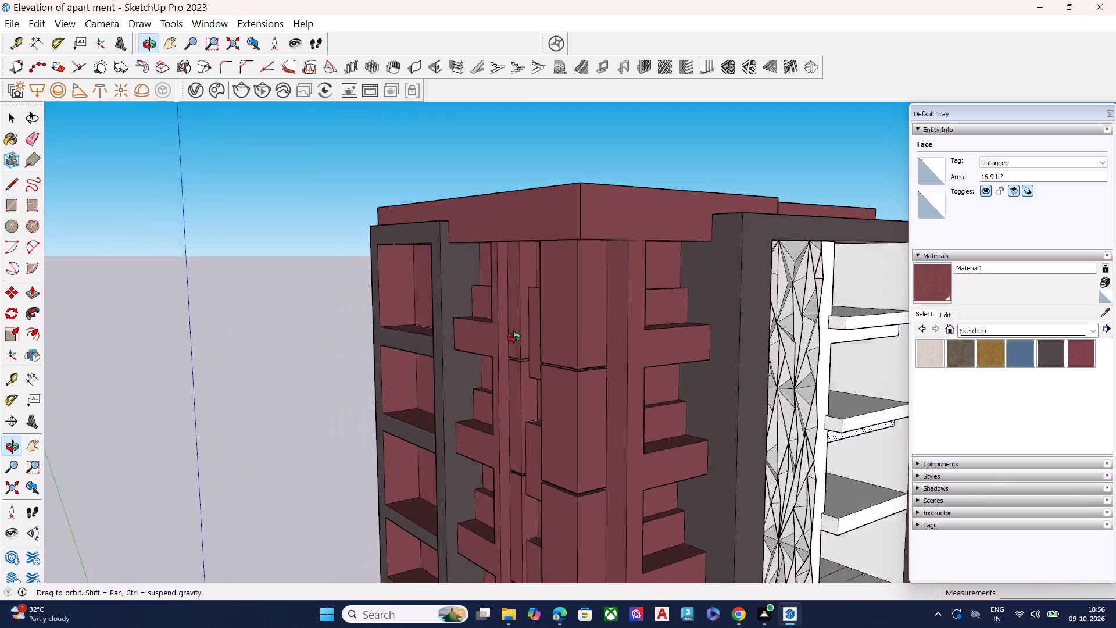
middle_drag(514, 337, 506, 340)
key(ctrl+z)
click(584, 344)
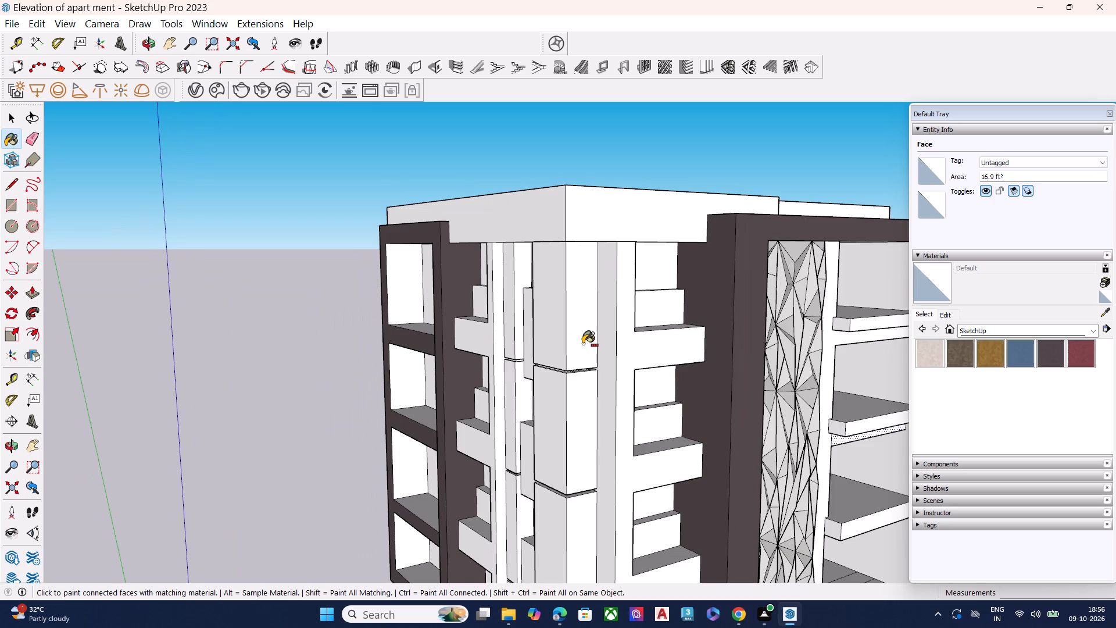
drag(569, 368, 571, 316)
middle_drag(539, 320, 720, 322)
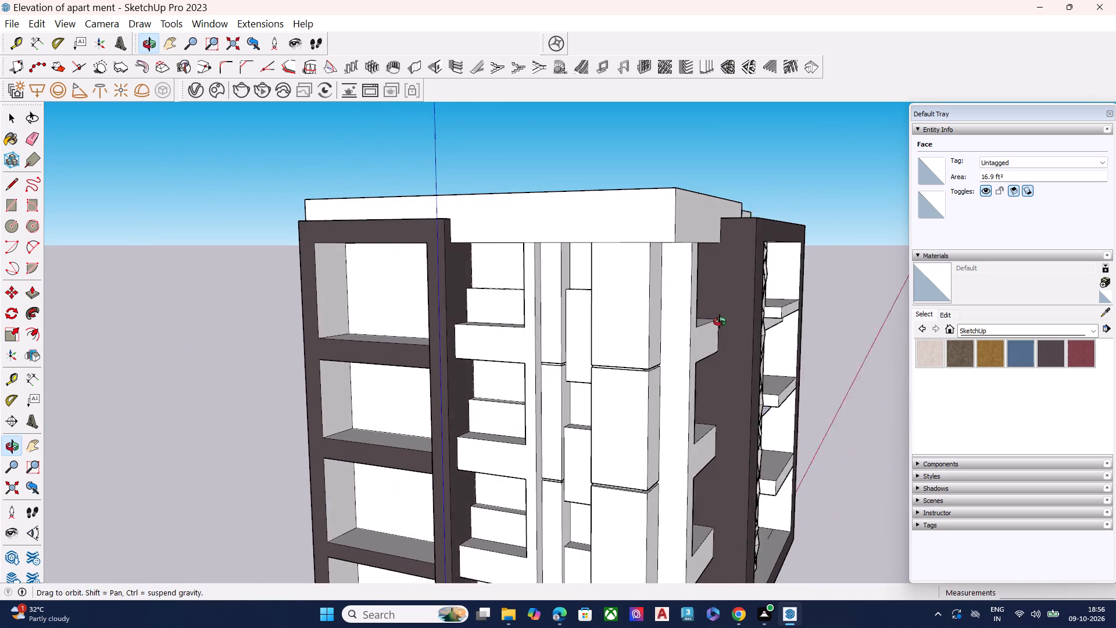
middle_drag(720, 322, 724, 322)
Clear the selection and paint only the two visible faces of the corner column's upper two blocks with the dark red material.
key(space)
key(space)
key(space)
key(space)
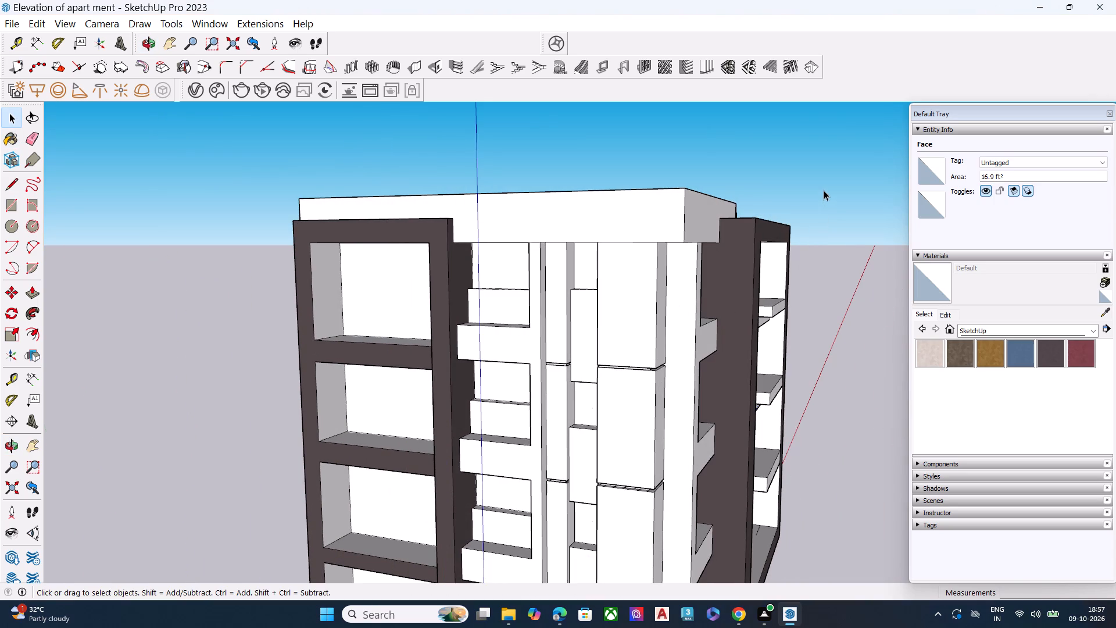
double_click(824, 190)
right_click(781, 161)
click(761, 137)
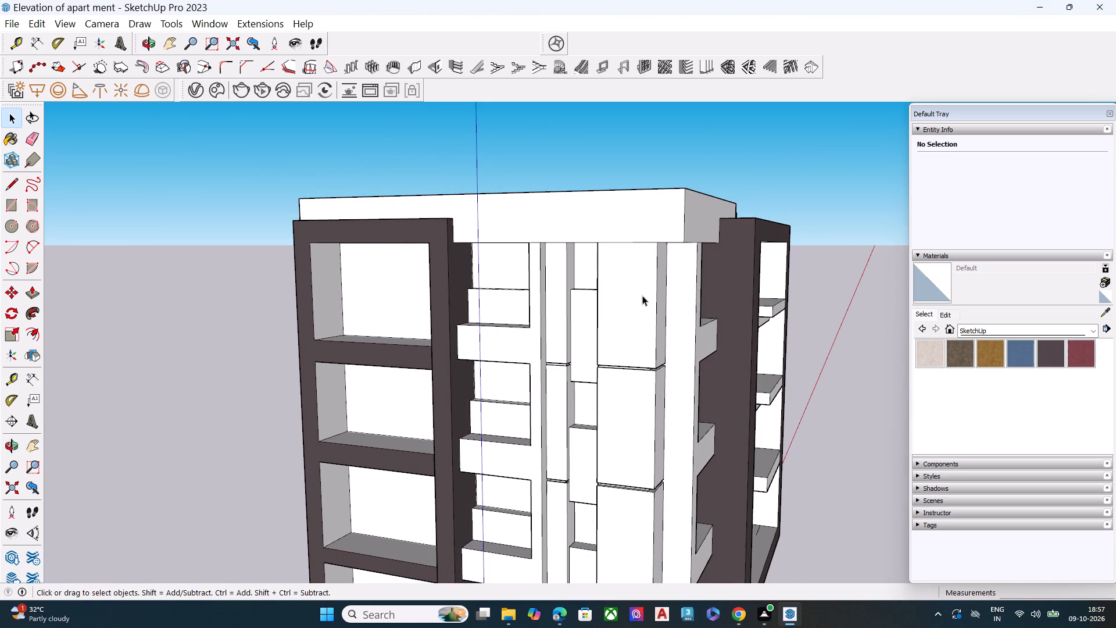
click(1080, 349)
click(640, 305)
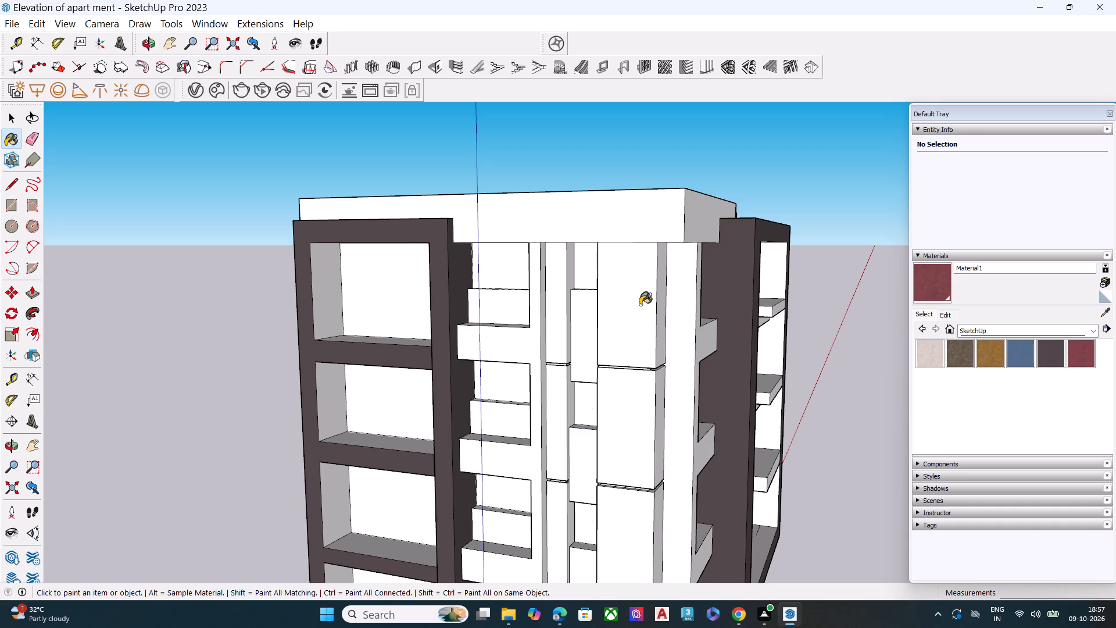
middle_drag(660, 312, 563, 322)
scroll(602, 320, up, 2)
click(613, 323)
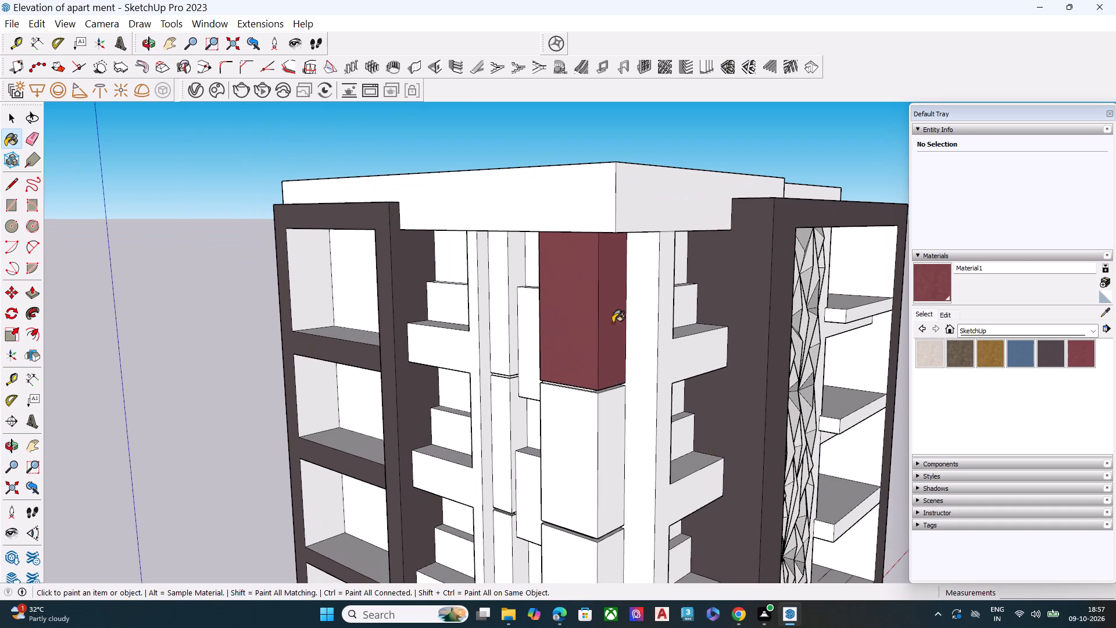
click(578, 431)
click(611, 426)
scroll(588, 355, down, 8)
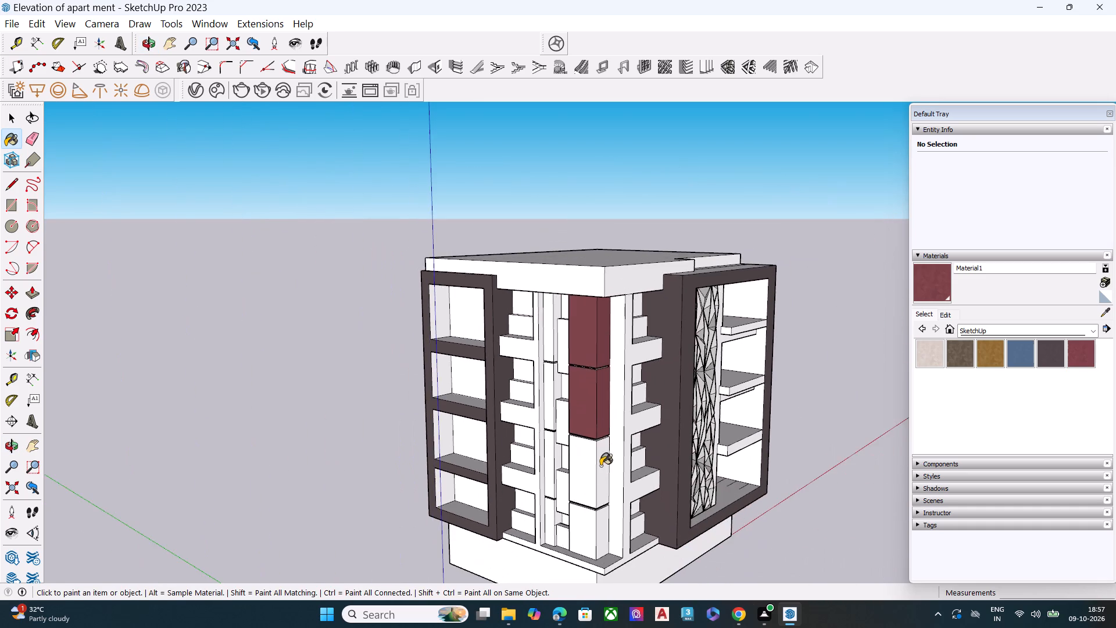
Paint both visible faces of the corner column's lower two blocks with the same dark red material.
scroll(595, 487, up, 6)
click(577, 468)
click(609, 466)
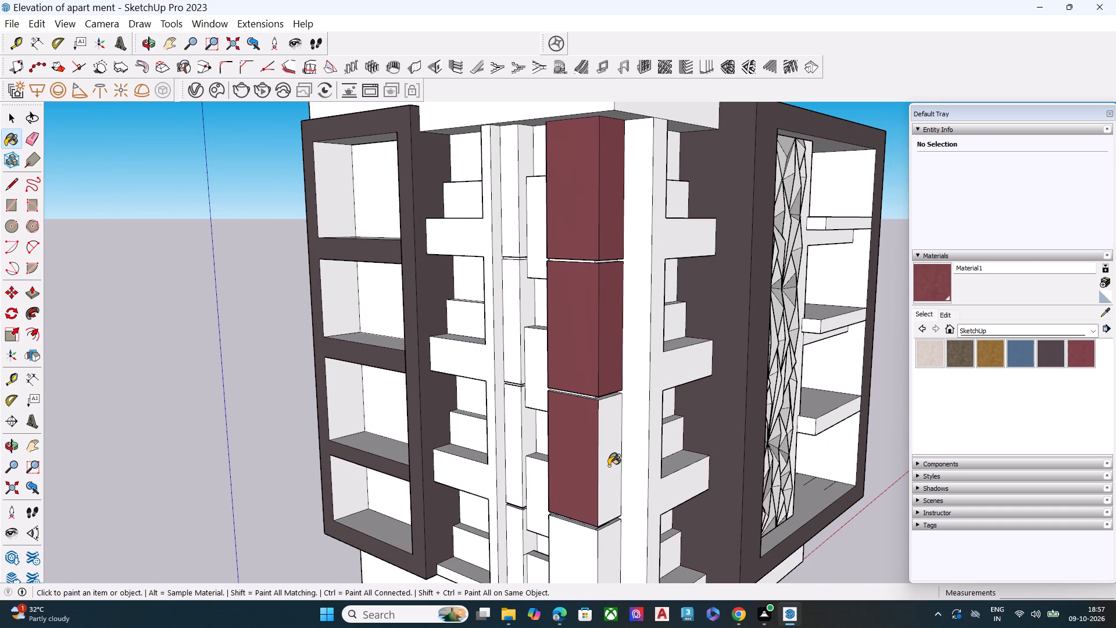
scroll(594, 413, down, 4)
scroll(575, 535, up, 4)
click(581, 531)
click(619, 522)
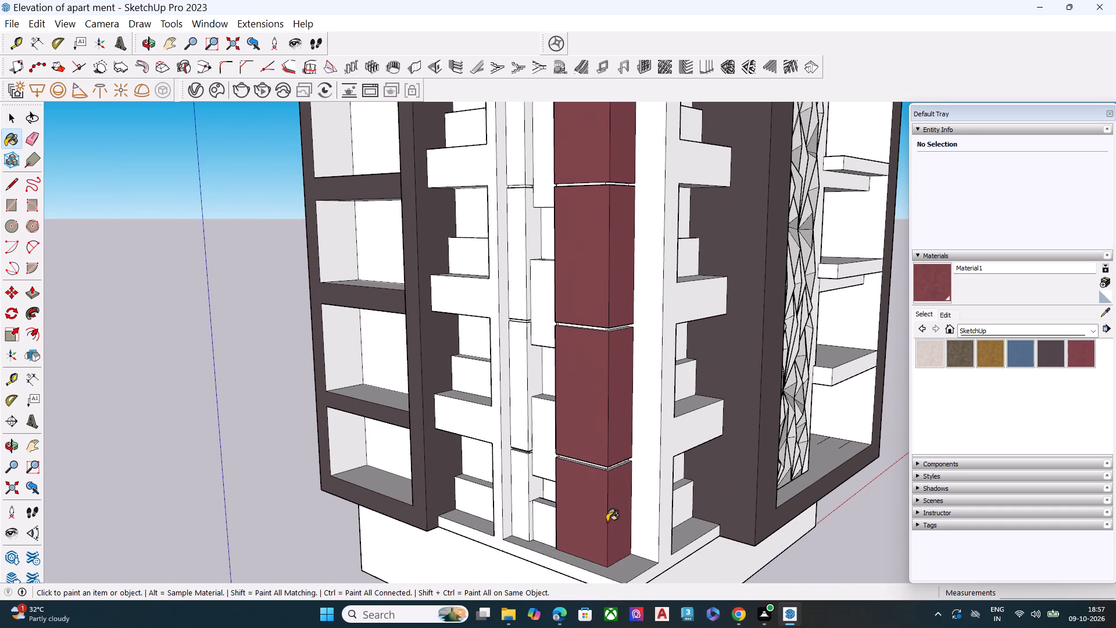
Paint the front and side faces of all four blocks in the narrow column beside the corner column dark red.
scroll(514, 459, up, 4)
click(523, 474)
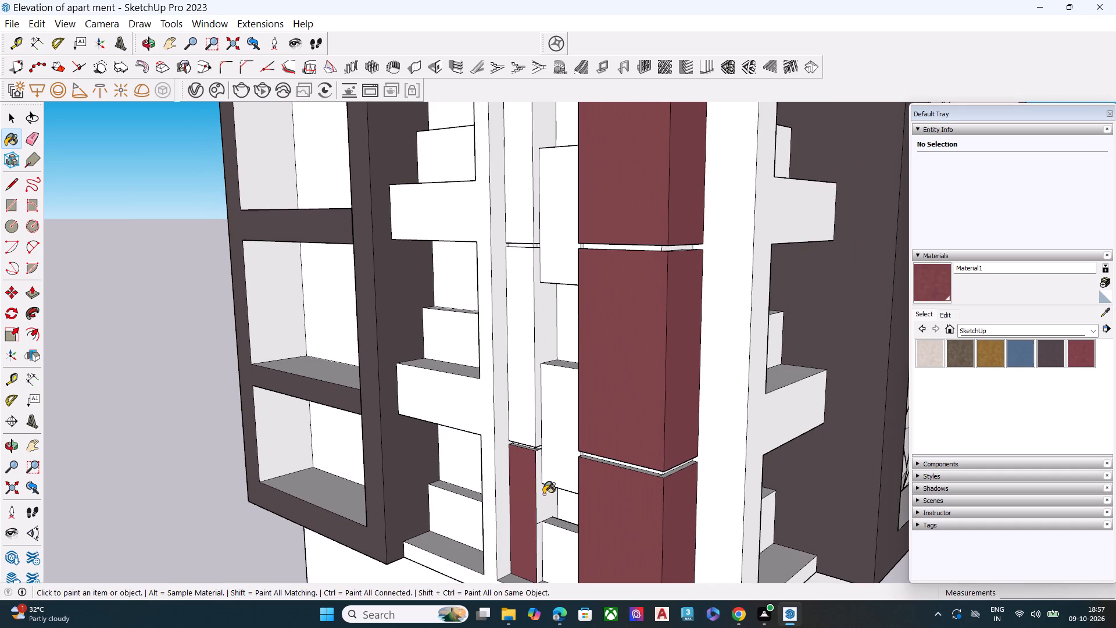
click(543, 494)
click(538, 424)
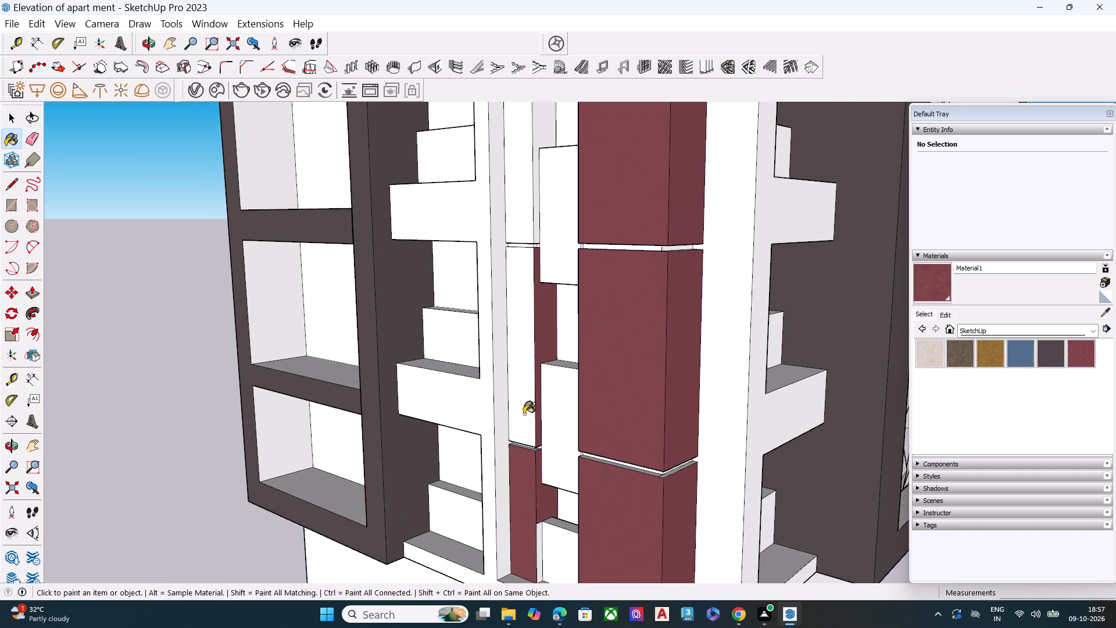
click(518, 410)
click(527, 220)
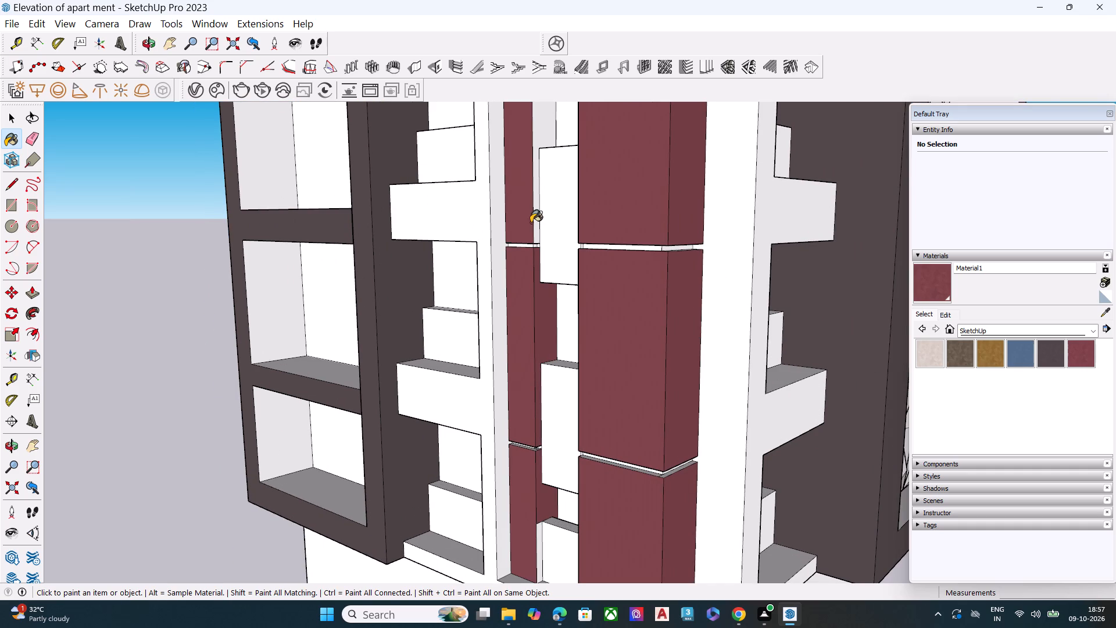
scroll(566, 312, down, 6)
scroll(542, 176, up, 4)
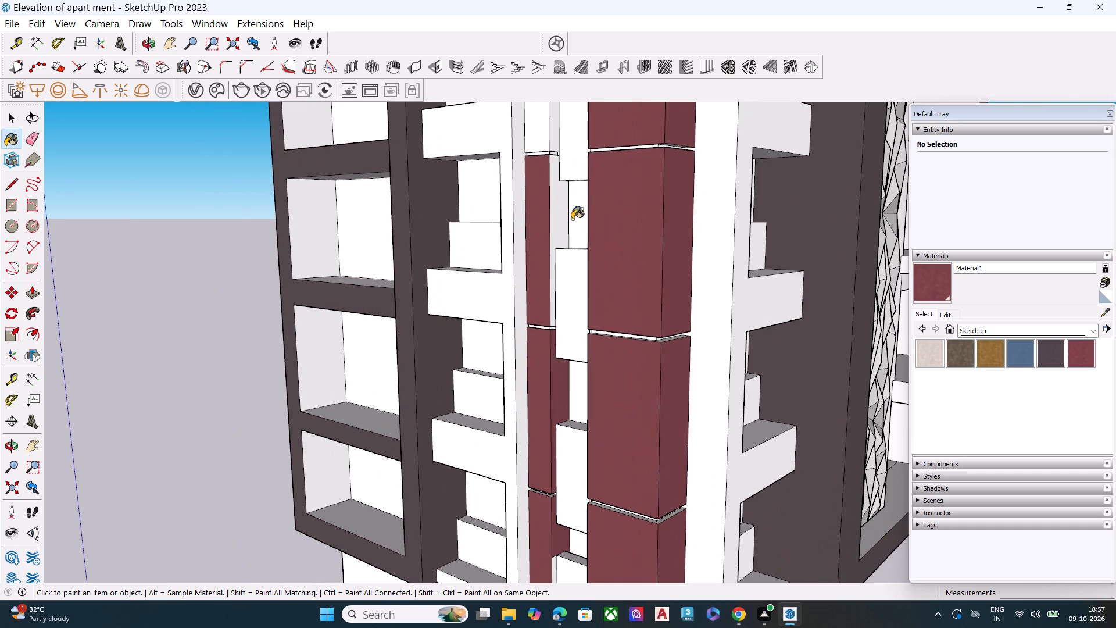
click(560, 230)
scroll(585, 287, down, 6)
scroll(623, 333, down, 3)
scroll(541, 170, up, 5)
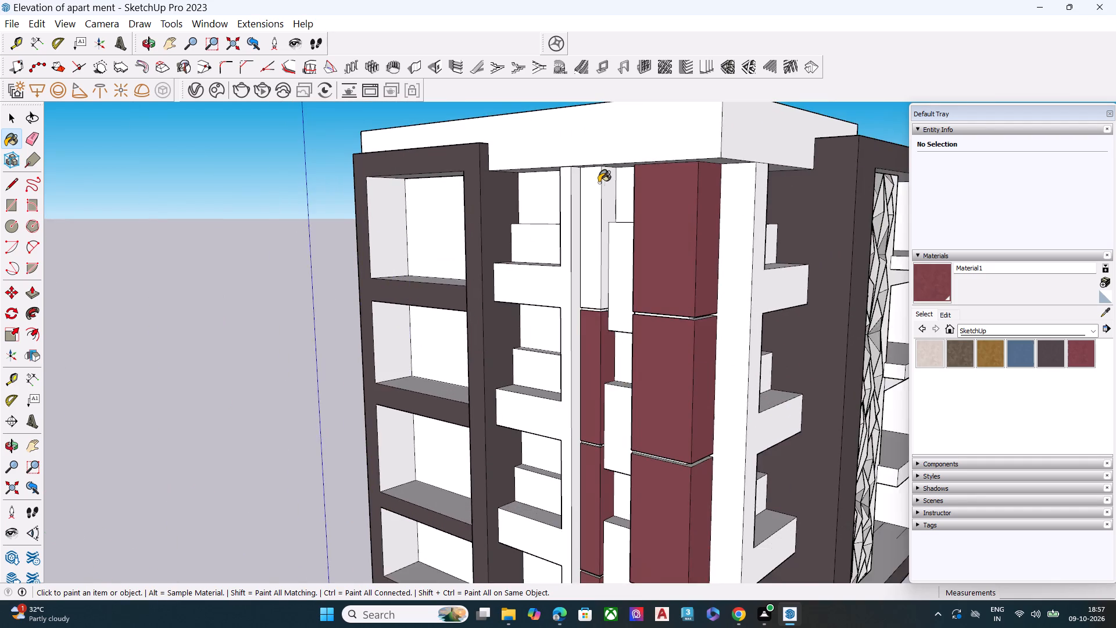
scroll(599, 183, up, 4)
click(594, 198)
click(610, 198)
scroll(603, 233, down, 4)
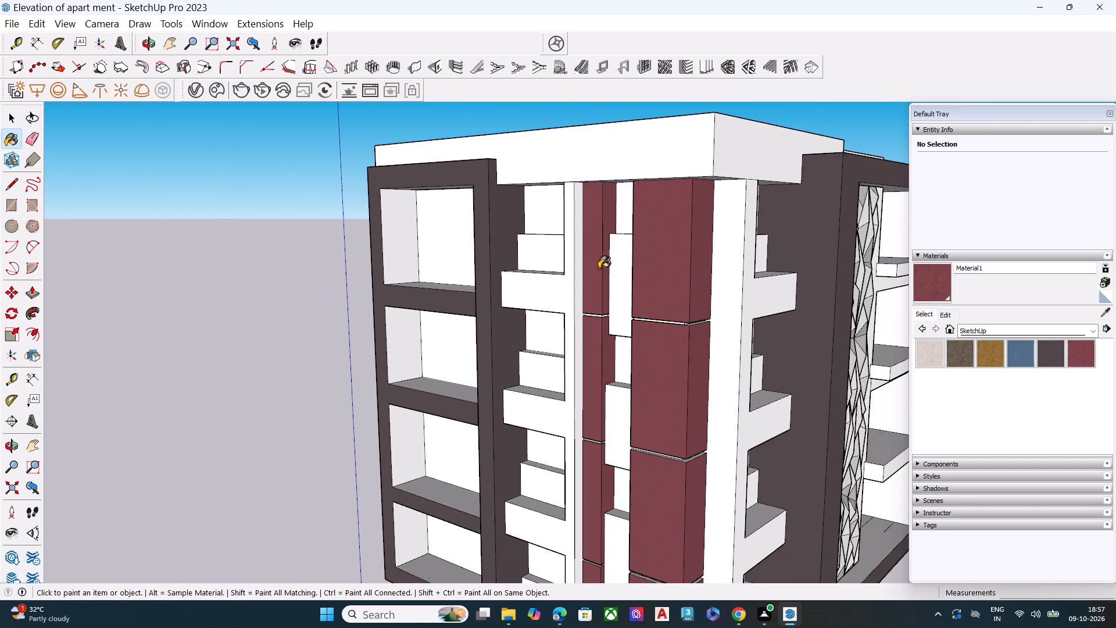
Paint both recessed faces of the narrow column's uppermost joint with the dark purple-grey Material4.
middle_drag(581, 347, 587, 303)
scroll(582, 320, up, 8)
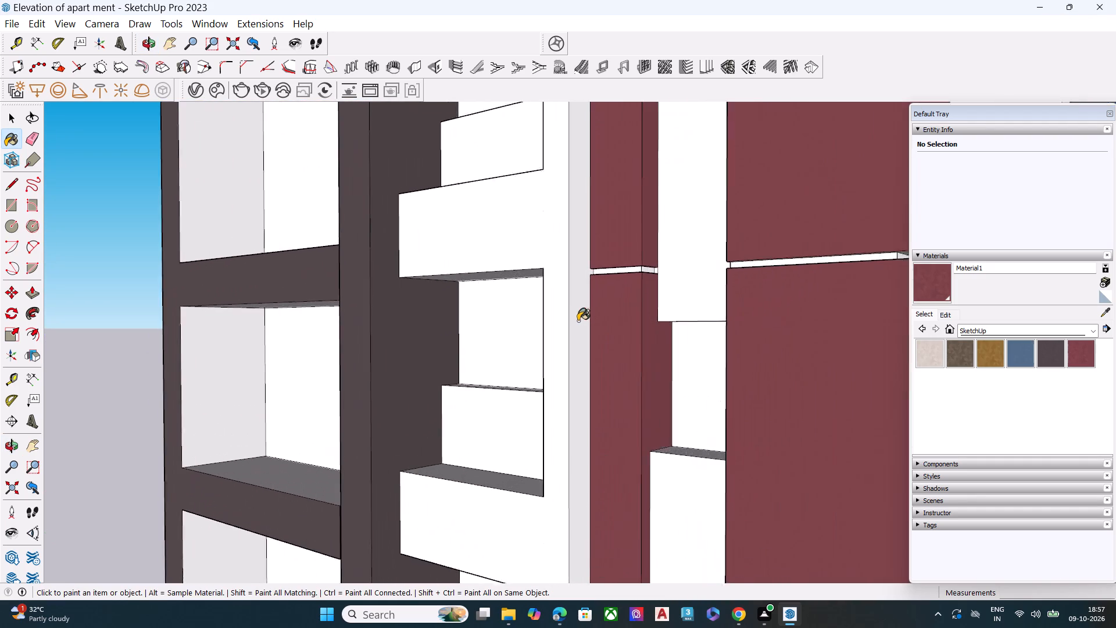
scroll(578, 321, up, 2)
scroll(625, 281, up, 7)
middle_drag(714, 284, 657, 294)
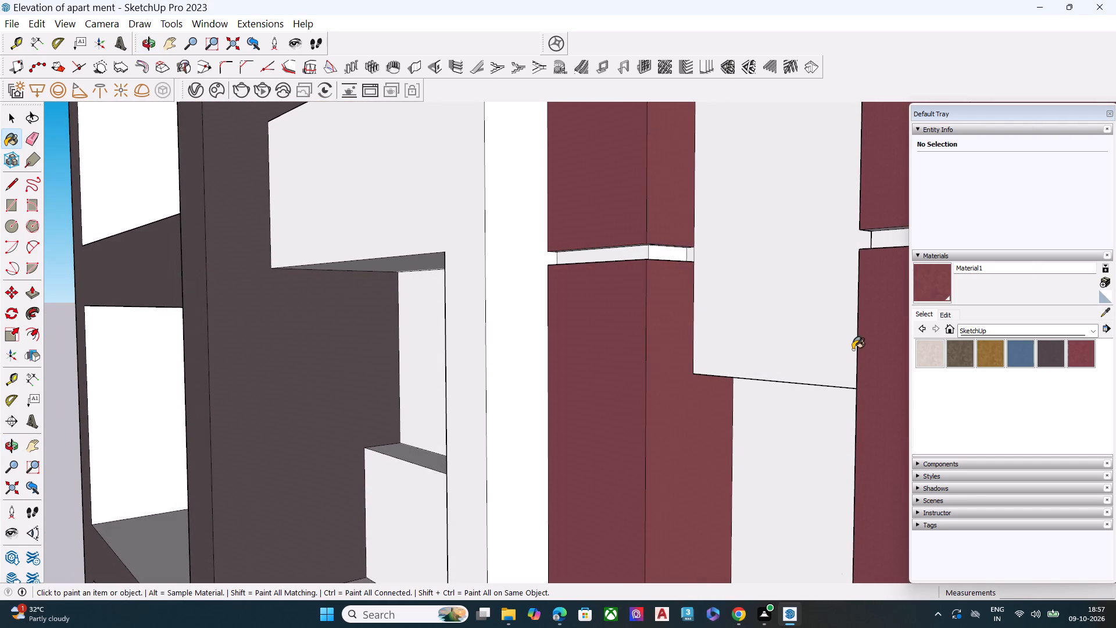
click(1040, 352)
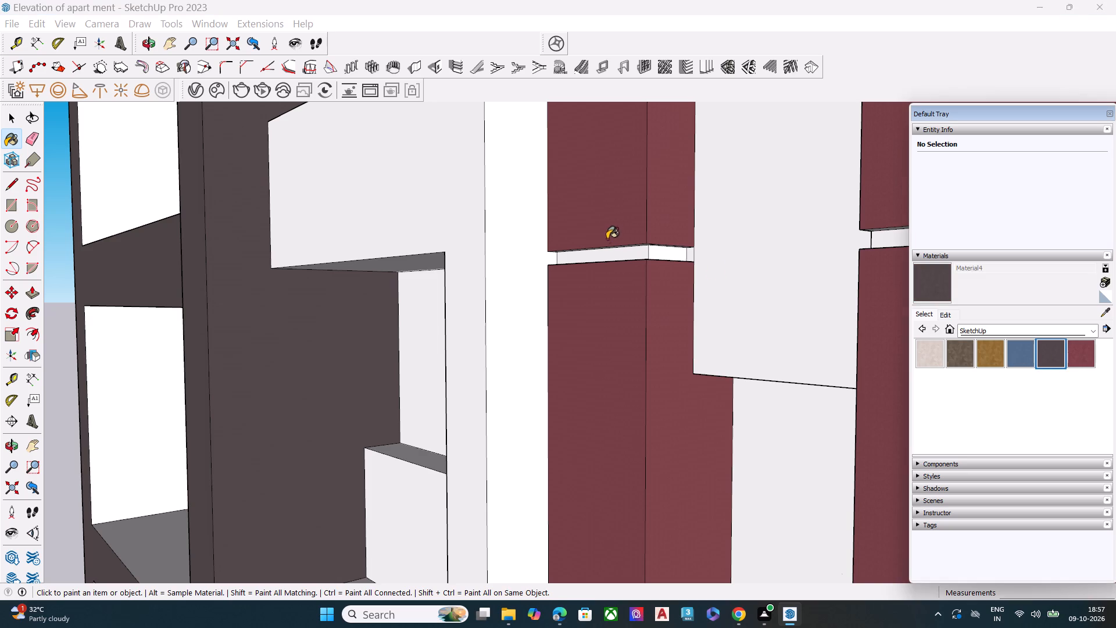
click(623, 256)
click(665, 256)
scroll(603, 250, down, 4)
Delete the stray edge on the underside of the block above the narrow column's uppermost joint.
middle_drag(643, 258, 678, 244)
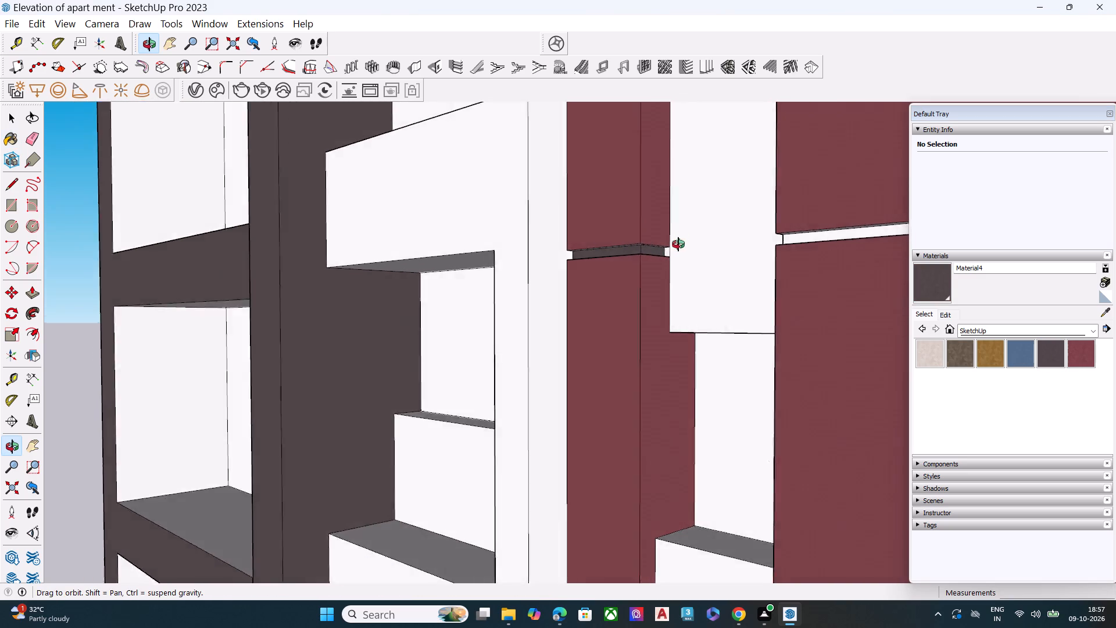
middle_drag(678, 244, 637, 159)
scroll(631, 240, up, 8)
key(space)
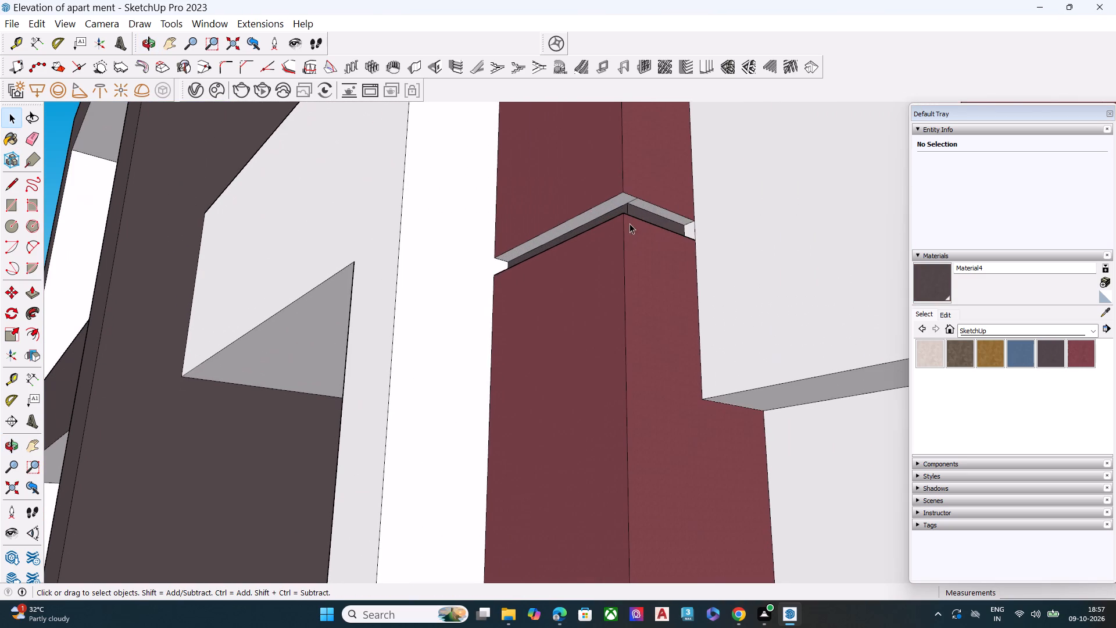
scroll(628, 188, up, 15)
click(640, 213)
key(Delete)
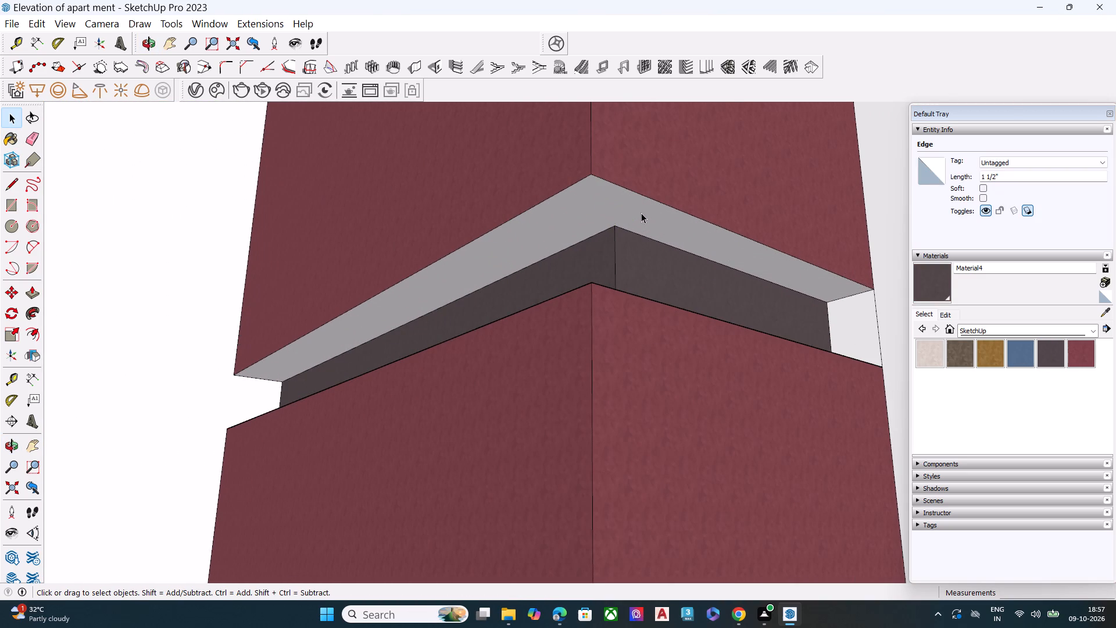
scroll(649, 221, down, 20)
scroll(649, 221, down, 2)
scroll(613, 227, up, 1)
scroll(613, 228, down, 3)
middle_drag(613, 211, 620, 222)
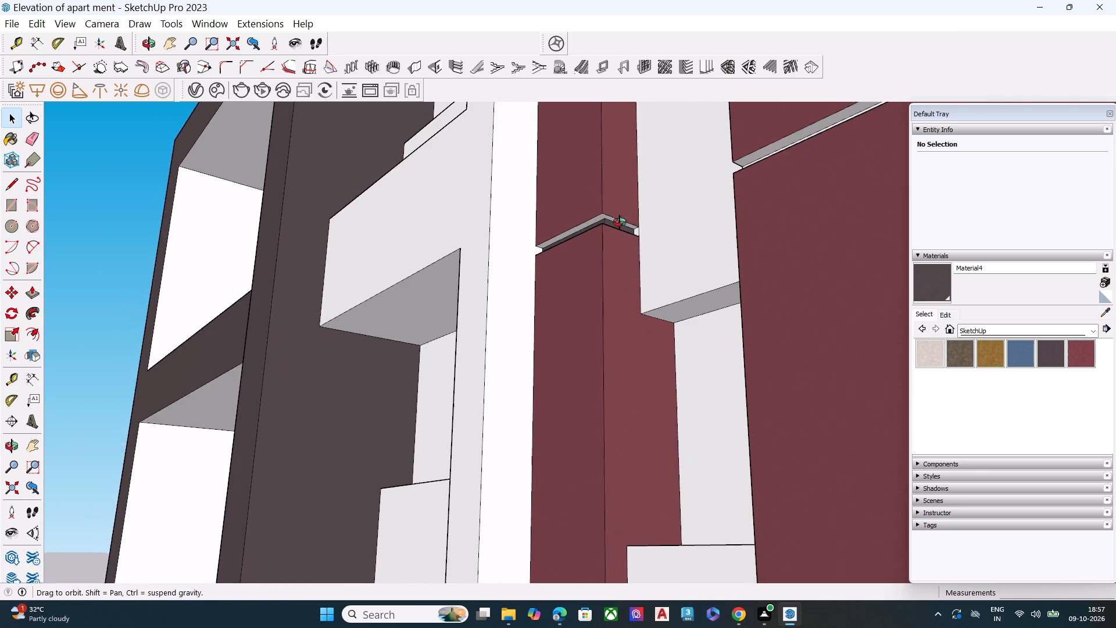
middle_drag(620, 222, 617, 294)
Delete the stray edge on the underside of the block above the narrow column's middle joint.
scroll(597, 242, down, 15)
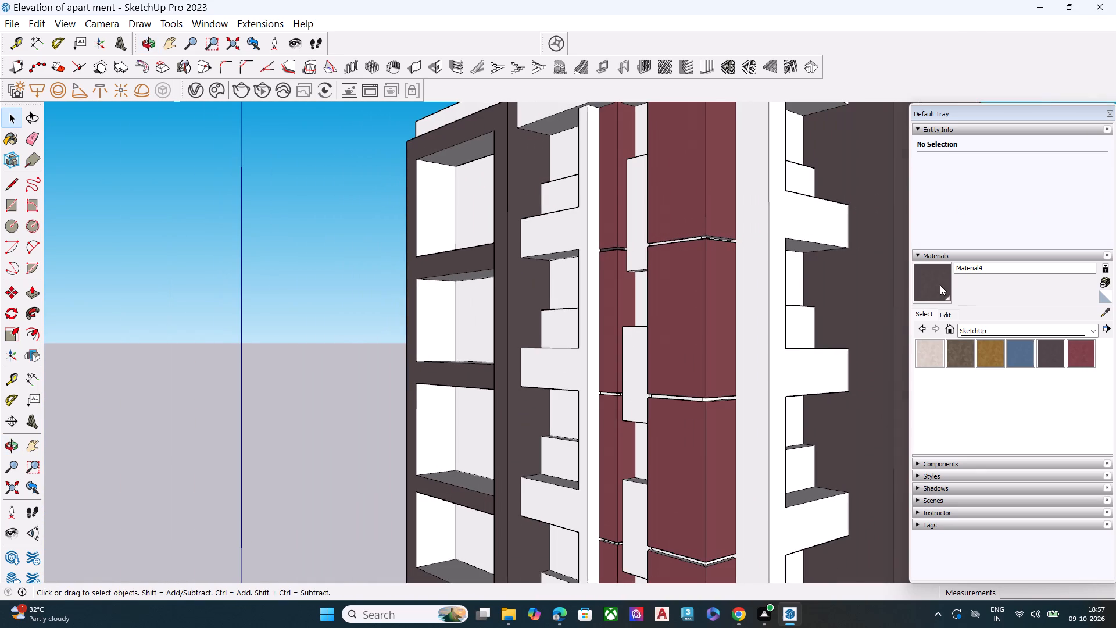
click(940, 285)
scroll(637, 413, up, 12)
scroll(584, 377, down, 1)
scroll(585, 376, up, 10)
middle_drag(609, 363, 589, 301)
scroll(597, 339, up, 1)
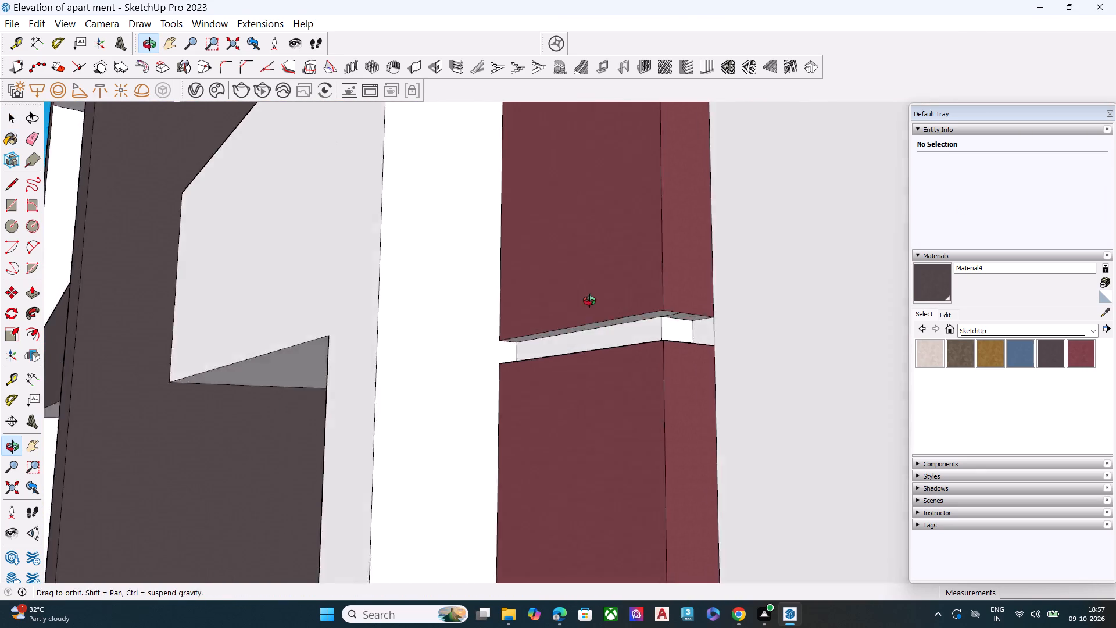
middle_drag(589, 301, 599, 278)
scroll(652, 313, up, 5)
key(space)
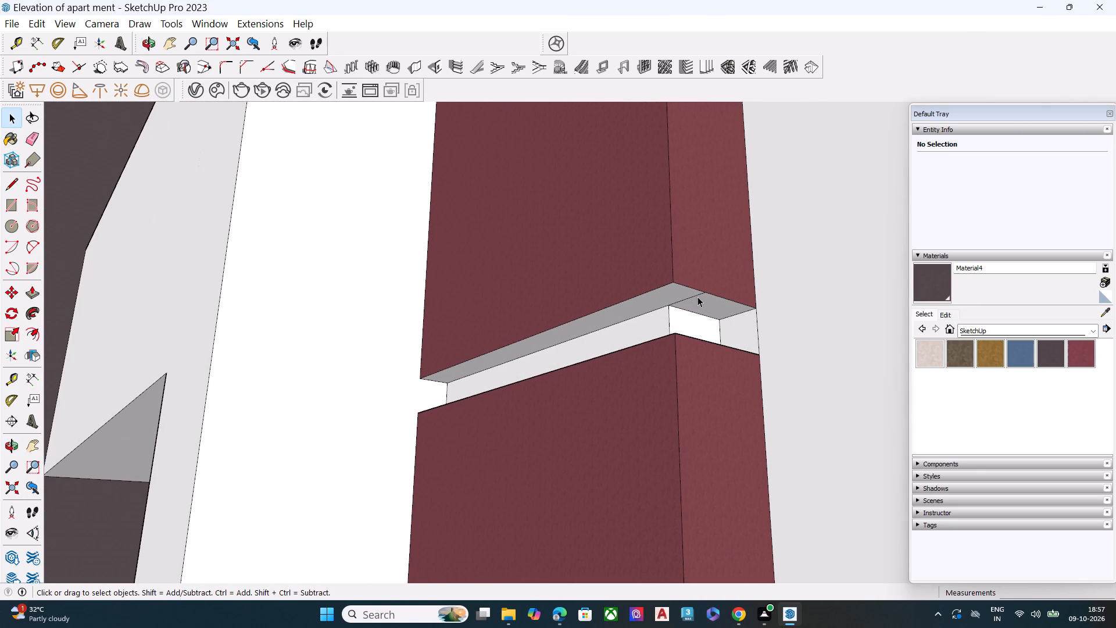
click(697, 297)
key(Delete)
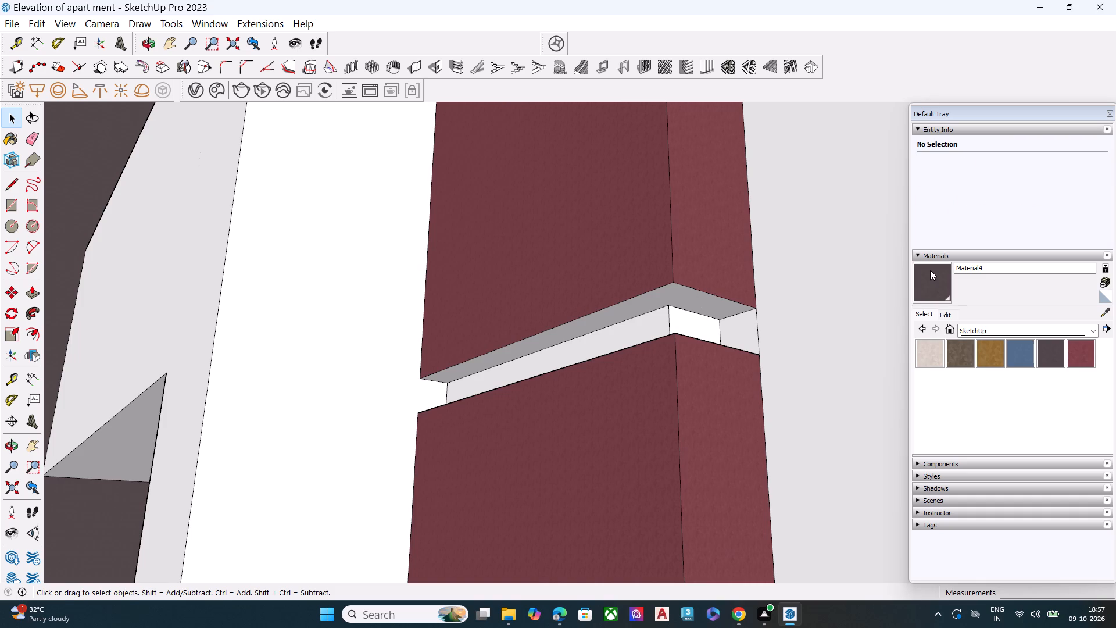
Paint both recessed faces of the narrow column's middle joint with the dark purple-grey Material4.
click(930, 270)
click(645, 326)
click(682, 326)
Delete the stray edge on the underside of the block above the narrow column's lowest joint.
scroll(657, 278, down, 6)
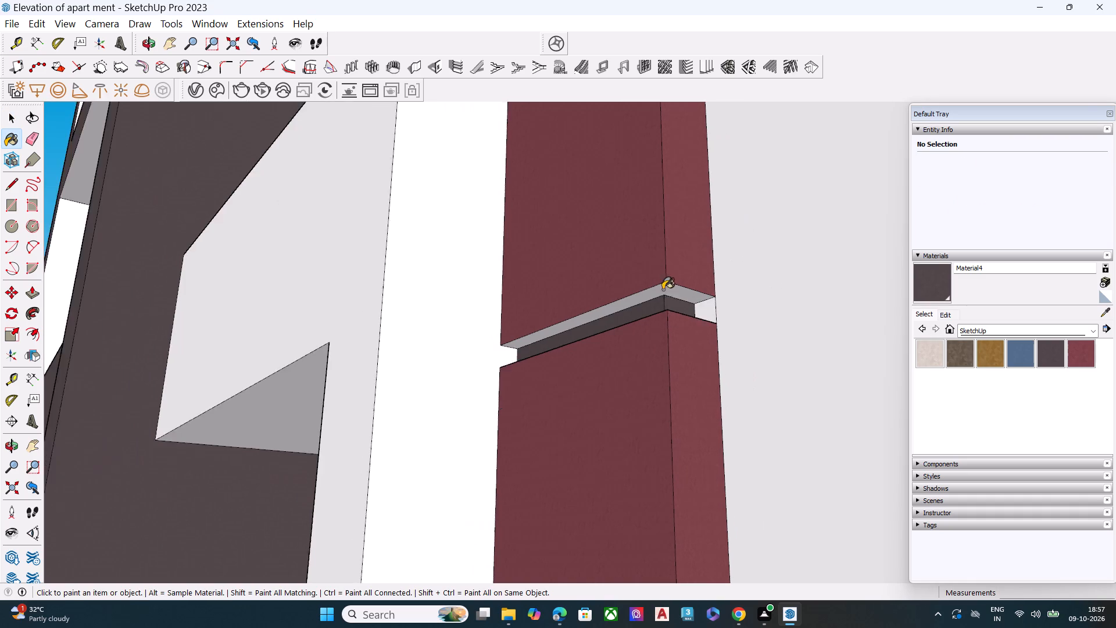
scroll(663, 290, down, 2)
scroll(672, 303, down, 20)
scroll(672, 303, down, 6)
scroll(663, 473, up, 6)
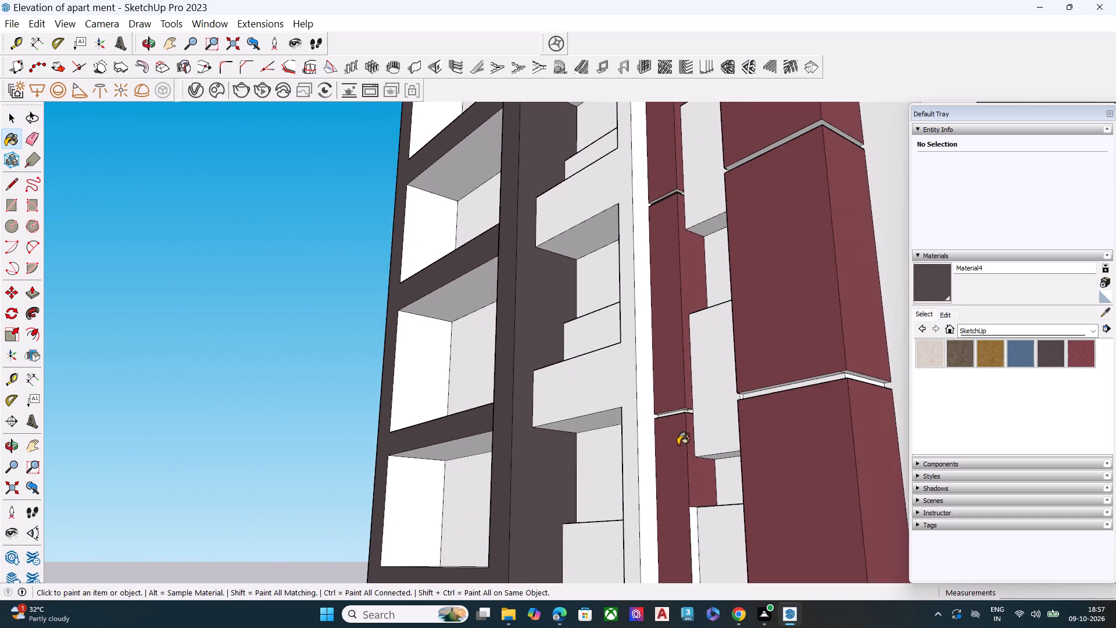
scroll(686, 433, up, 17)
scroll(658, 407, down, 1)
scroll(658, 407, up, 14)
key(space)
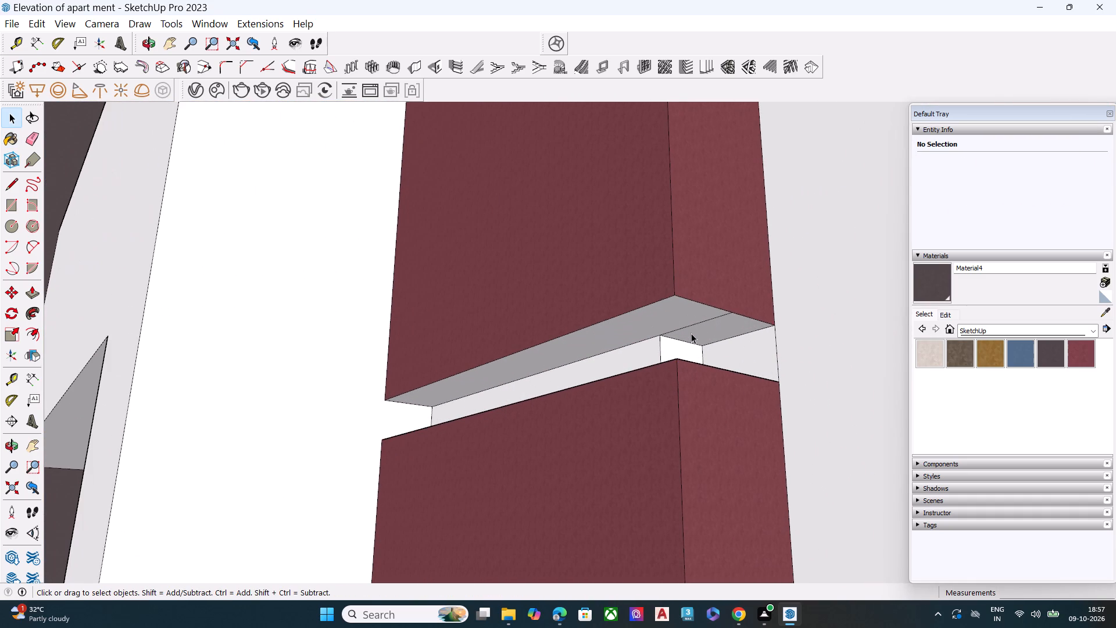
click(692, 327)
key(Delete)
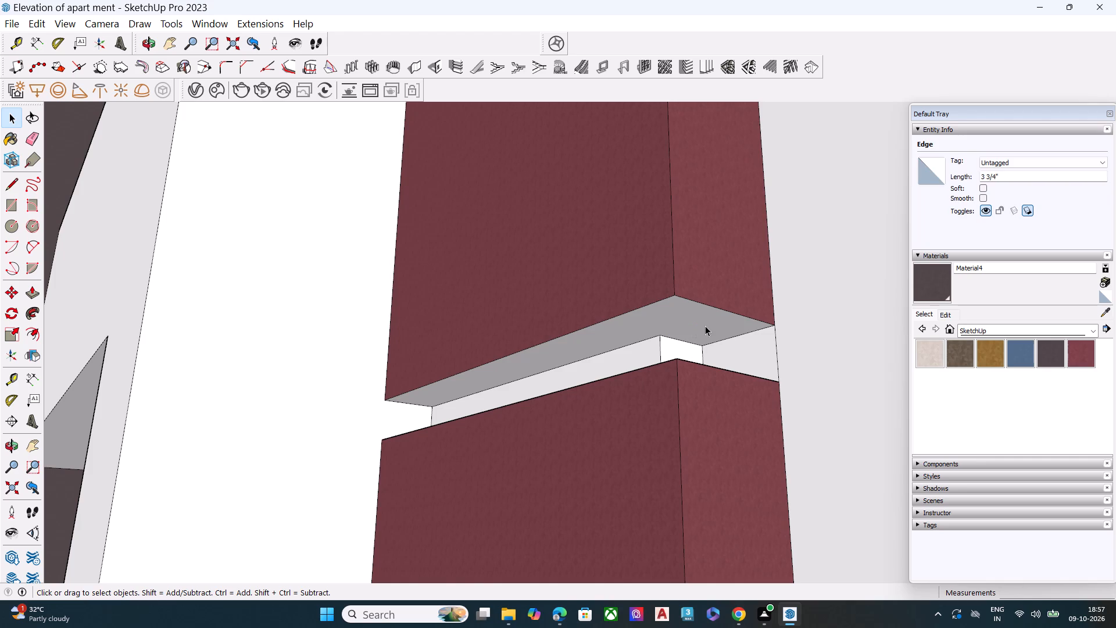
Paint both recessed faces of the narrow column's lowest joint with the dark purple-grey Material4.
click(928, 281)
click(635, 352)
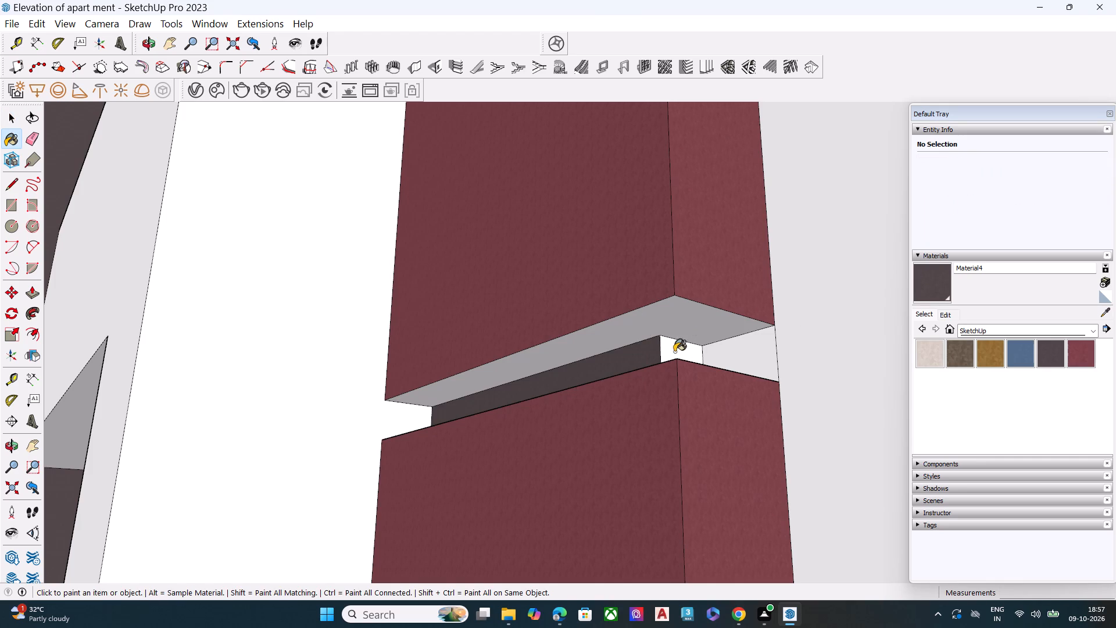
click(675, 353)
Paint both recessed faces of the wide corner column's lowest joint with the dark purple-grey Material4.
middle_drag(635, 264, 646, 380)
scroll(421, 277, down, 8)
scroll(430, 278, up, 1)
scroll(431, 278, down, 9)
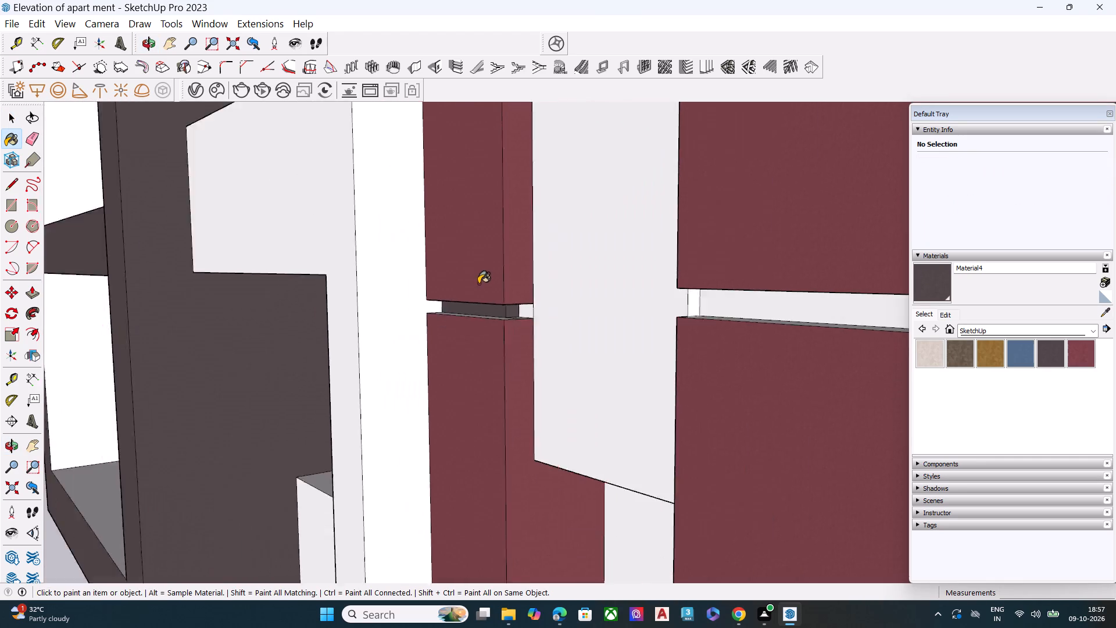
scroll(478, 284, down, 3)
scroll(799, 309, up, 5)
click(799, 304)
middle_drag(831, 320, 688, 325)
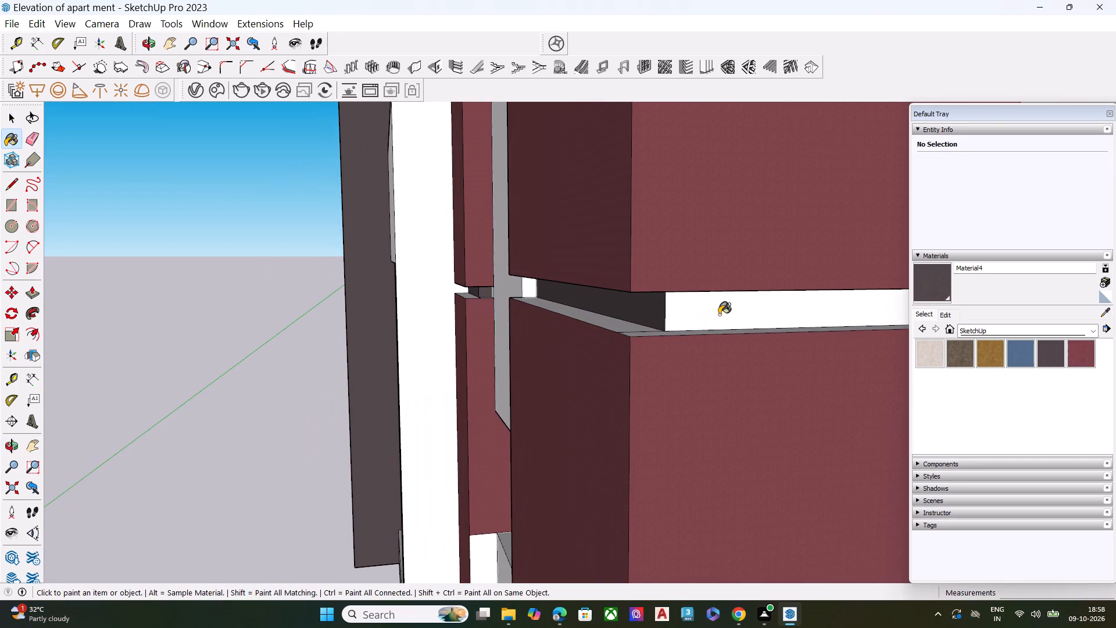
click(719, 315)
Paint both recessed faces of the wide corner column's middle joint with the dark purple-grey Material4.
scroll(642, 311, down, 7)
scroll(656, 312, up, 1)
scroll(658, 312, down, 11)
scroll(675, 221, down, 1)
scroll(677, 222, up, 1)
scroll(687, 294, down, 10)
scroll(667, 386, up, 1)
scroll(667, 386, down, 3)
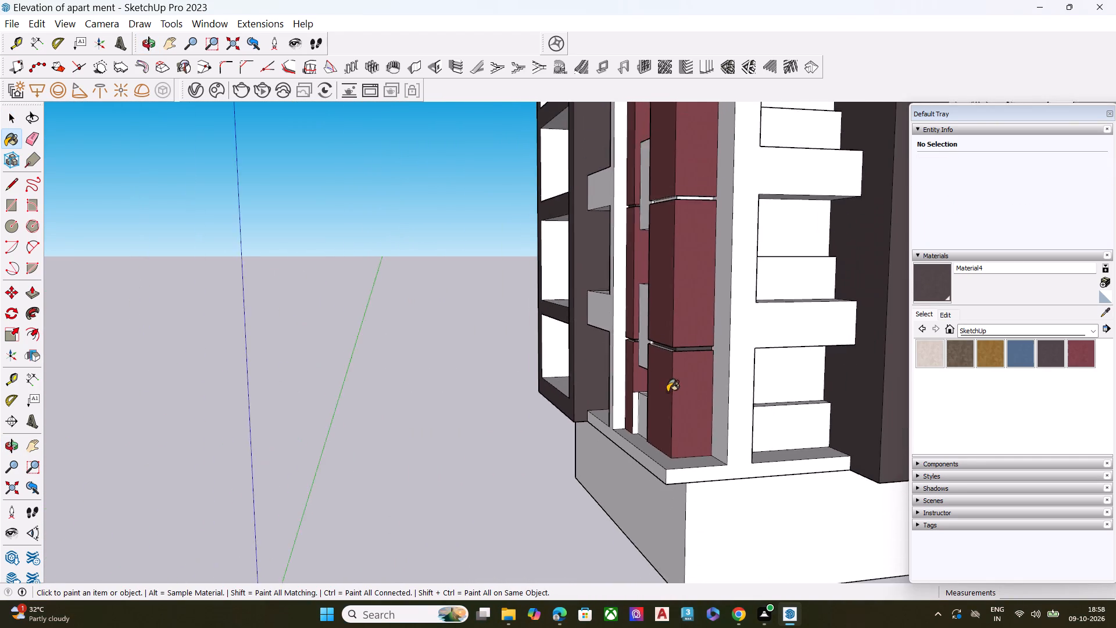
scroll(673, 263, up, 14)
scroll(684, 175, up, 12)
scroll(674, 195, down, 1)
scroll(674, 195, up, 3)
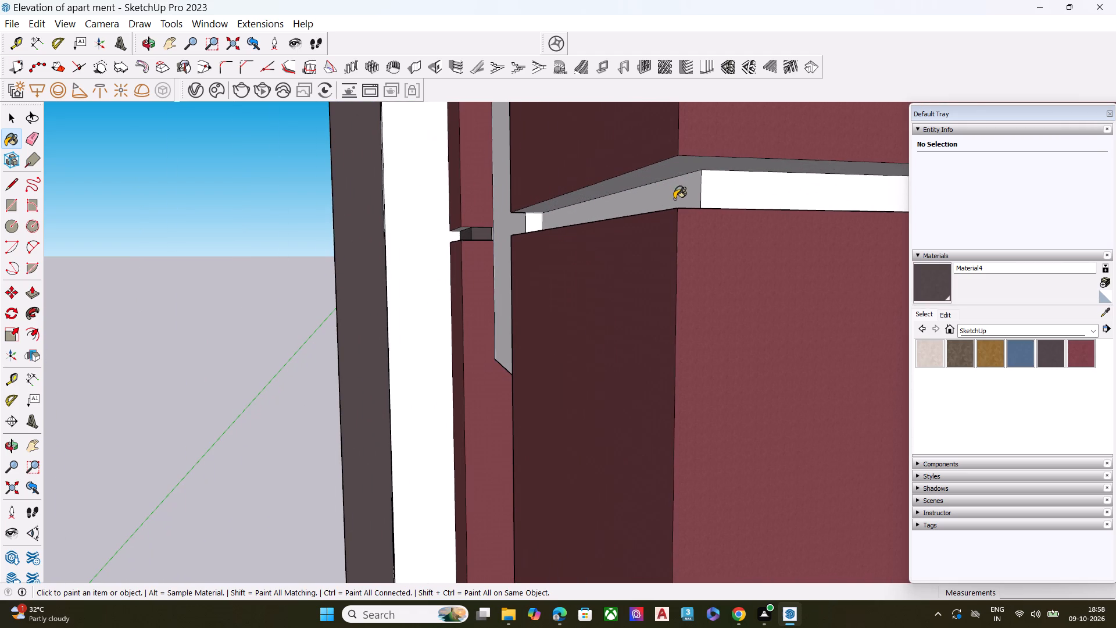
click(680, 195)
click(710, 190)
Paint both recessed faces of the wide corner column's uppermost joint with the dark purple-grey Material4.
scroll(727, 255, down, 15)
scroll(600, 359, up, 1)
scroll(599, 359, down, 14)
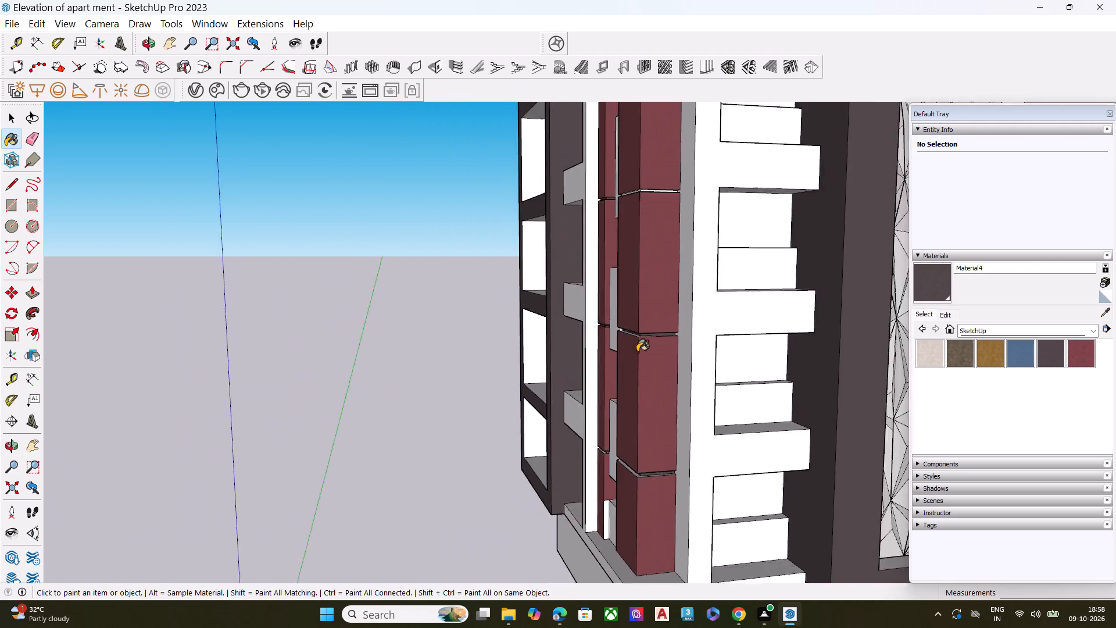
scroll(637, 352, down, 4)
scroll(637, 352, up, 1)
scroll(637, 352, down, 3)
scroll(626, 223, down, 2)
scroll(627, 222, up, 6)
scroll(631, 218, down, 1)
scroll(631, 218, up, 6)
scroll(653, 279, down, 2)
scroll(653, 279, up, 14)
middle_drag(632, 317, 624, 276)
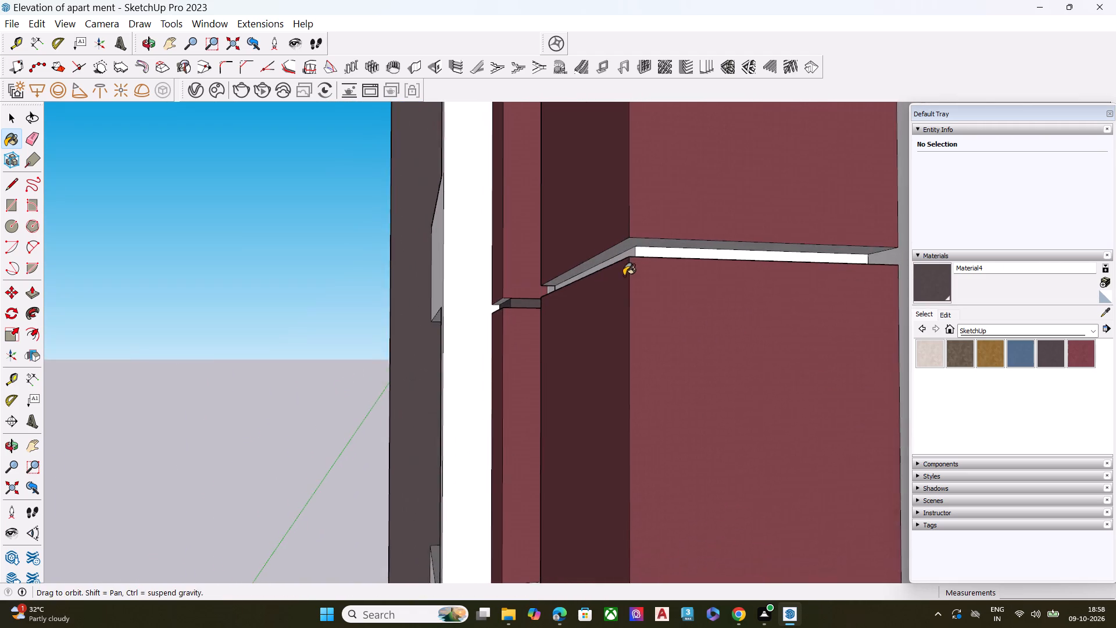
scroll(624, 276, up, 4)
middle_drag(642, 251, 645, 284)
scroll(635, 274, up, 8)
click(636, 260)
click(696, 260)
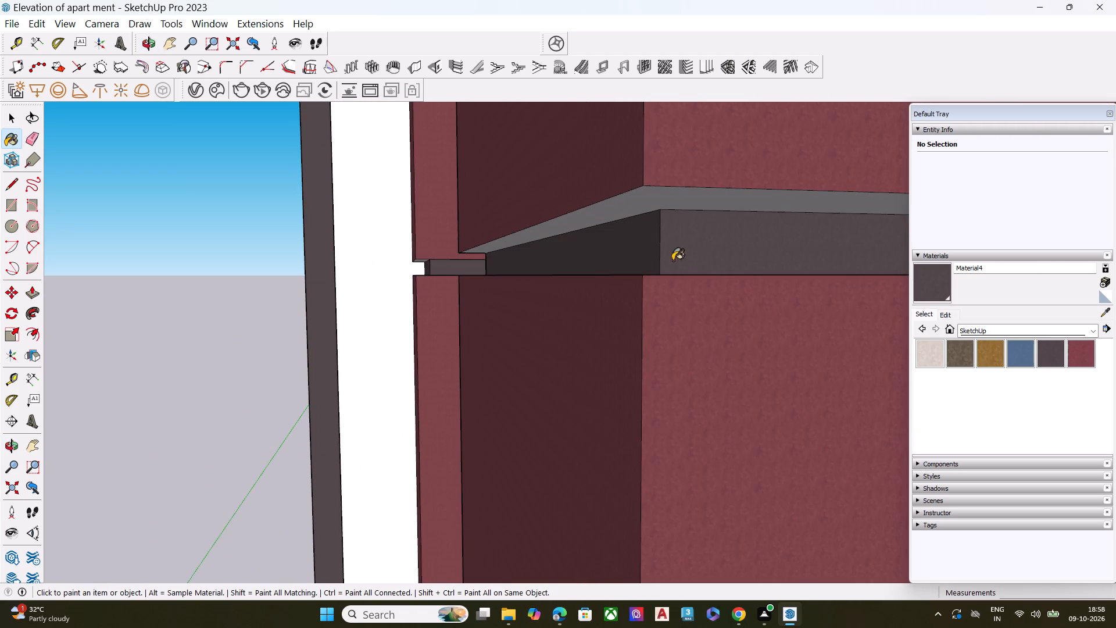
Paint the underside of the block above the wide corner column's uppermost joint with the dark red Material1.
scroll(587, 278, down, 10)
click(1089, 353)
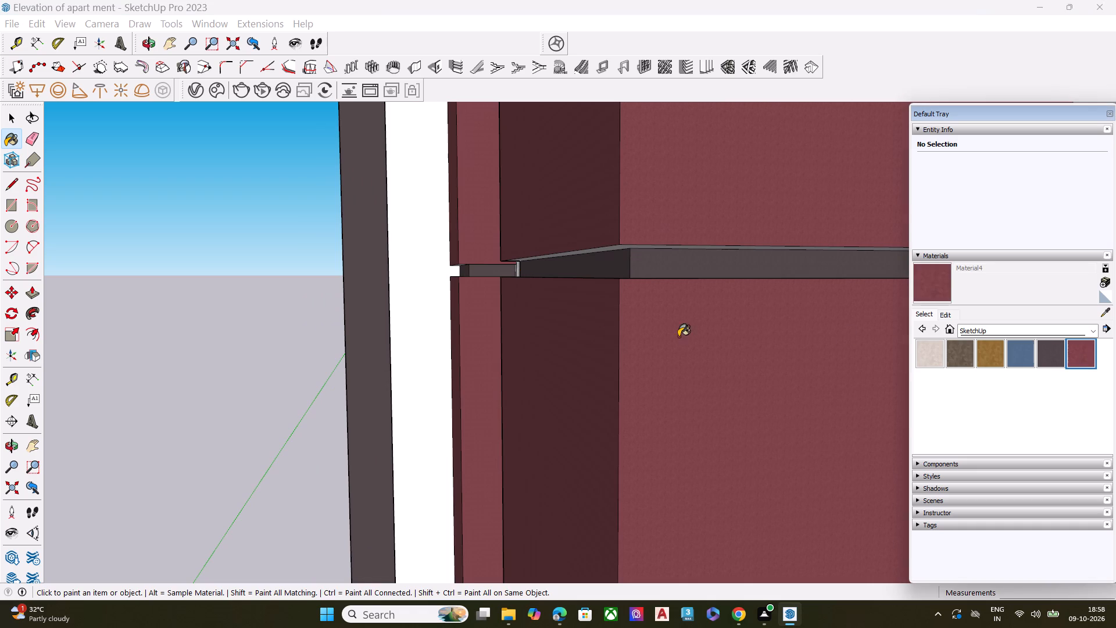
middle_drag(579, 321, 570, 242)
scroll(584, 178, up, 1)
scroll(596, 331, down, 7)
scroll(608, 197, up, 6)
middle_drag(607, 242, 595, 212)
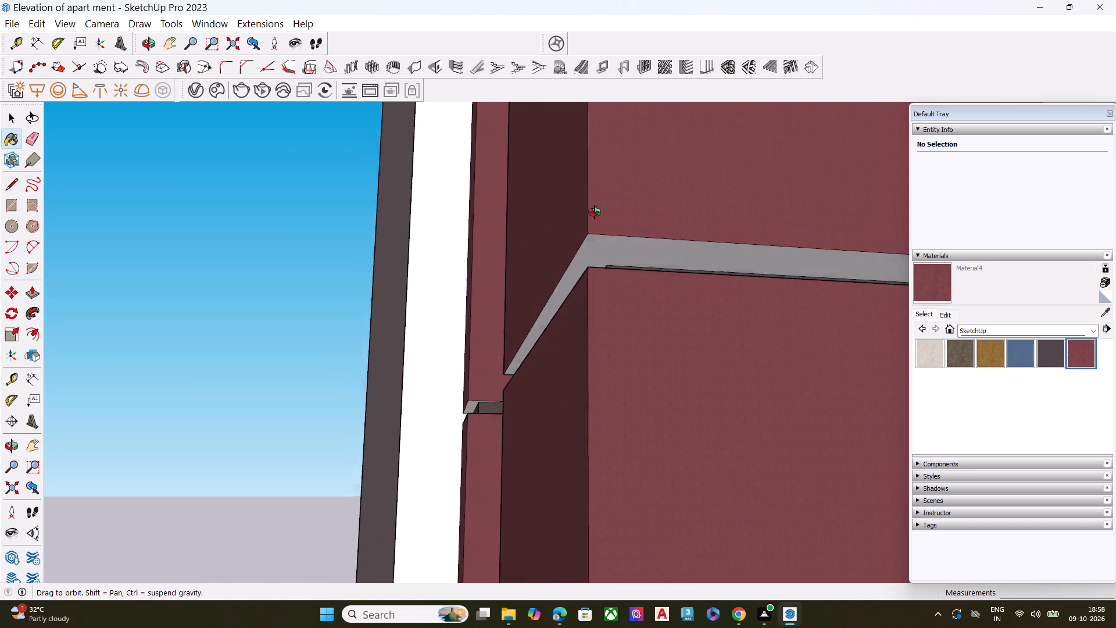
middle_drag(595, 212, 593, 203)
scroll(595, 210, up, 6)
click(606, 240)
Paint the inner side faces of the wide column's two upper blocks, facing the narrow column, with dark red Material1.
scroll(593, 252, down, 6)
scroll(593, 254, up, 1)
scroll(593, 254, down, 3)
middle_drag(523, 256, 657, 292)
scroll(554, 288, down, 8)
middle_drag(602, 312, 1081, 374)
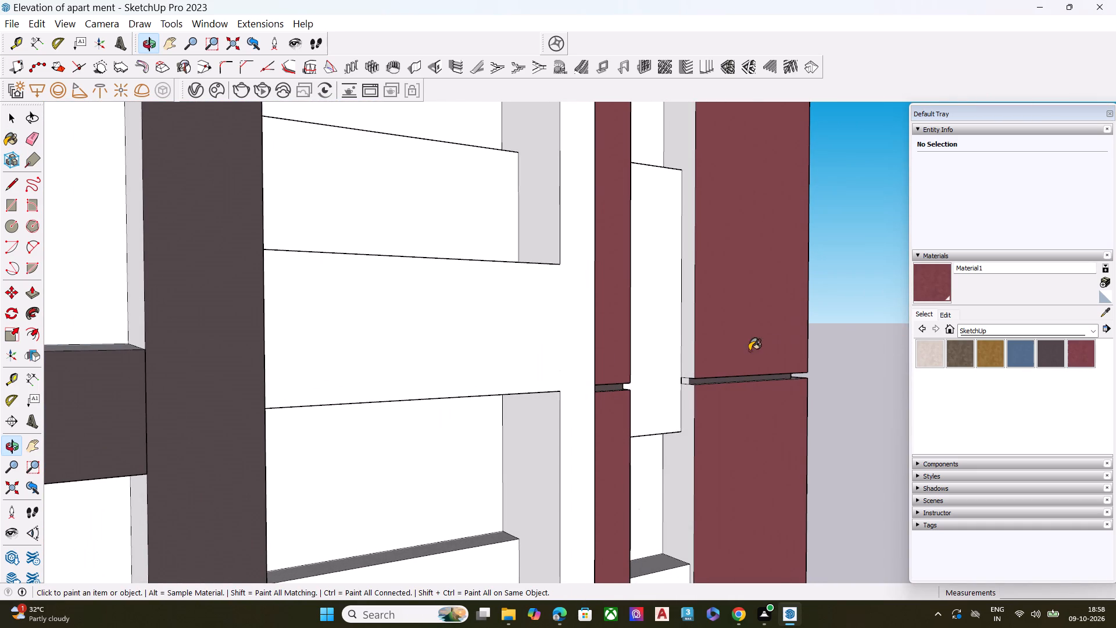
click(690, 347)
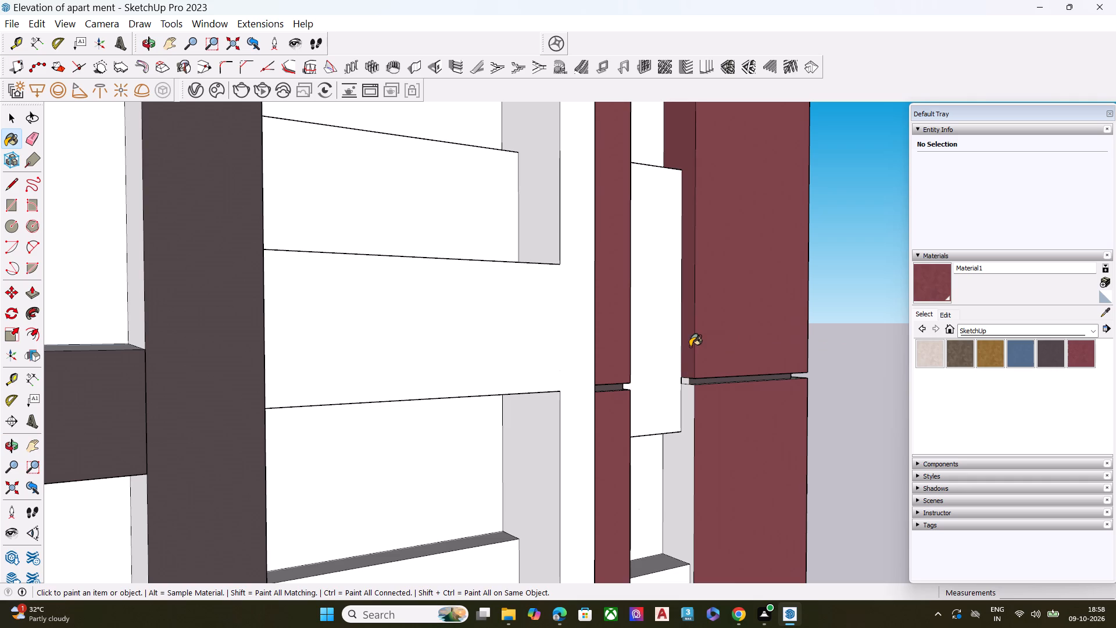
click(689, 422)
Paint the inner side faces of the wide column's two lower blocks, facing the narrow column, with dark red Material1.
scroll(624, 366, down, 11)
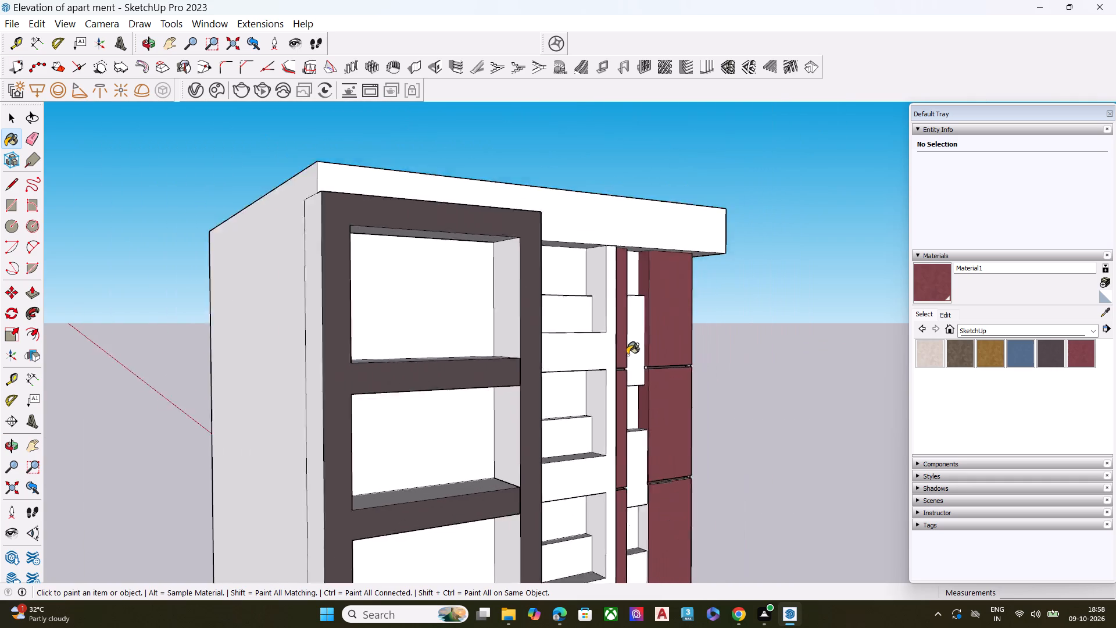
scroll(627, 355, down, 4)
scroll(641, 511, up, 8)
scroll(636, 460, up, 6)
click(645, 436)
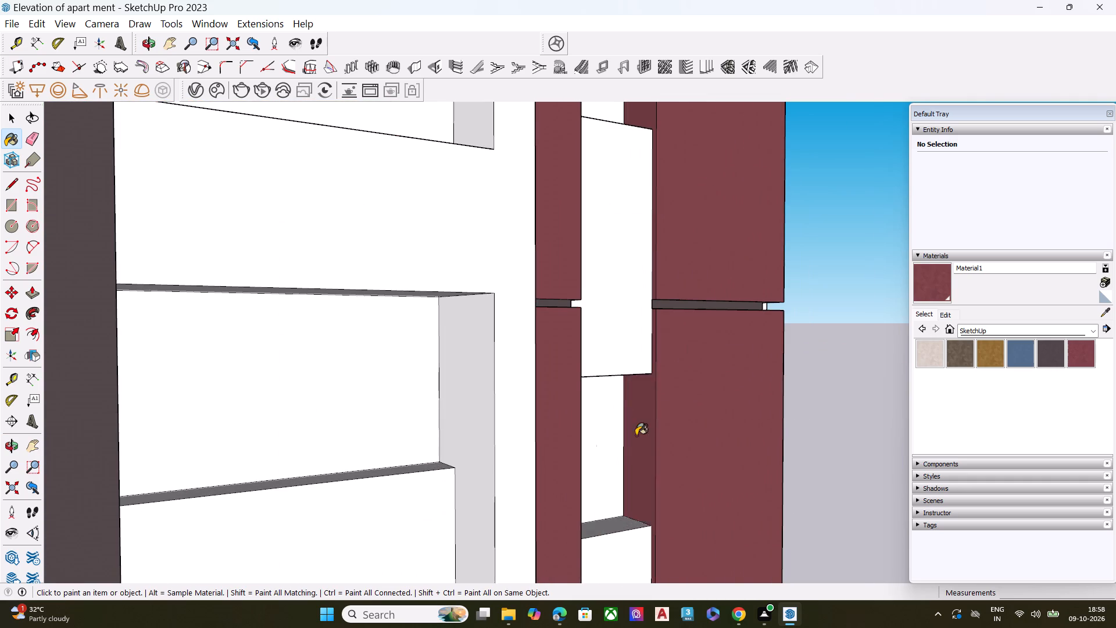
scroll(552, 339, up, 1)
scroll(552, 338, down, 8)
scroll(606, 304, down, 10)
scroll(579, 540, up, 9)
scroll(632, 273, up, 7)
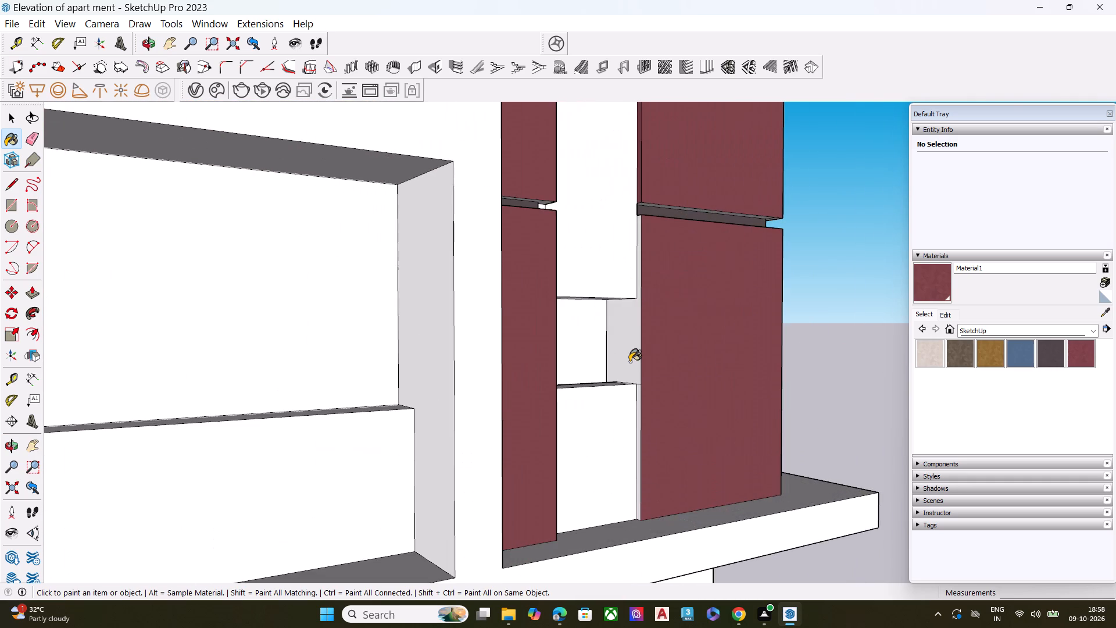
click(629, 362)
Paint the top ledge of the block below the wide column's uppermost joint with the dark red Material1.
middle_drag(749, 339, 180, 411)
scroll(523, 366, down, 6)
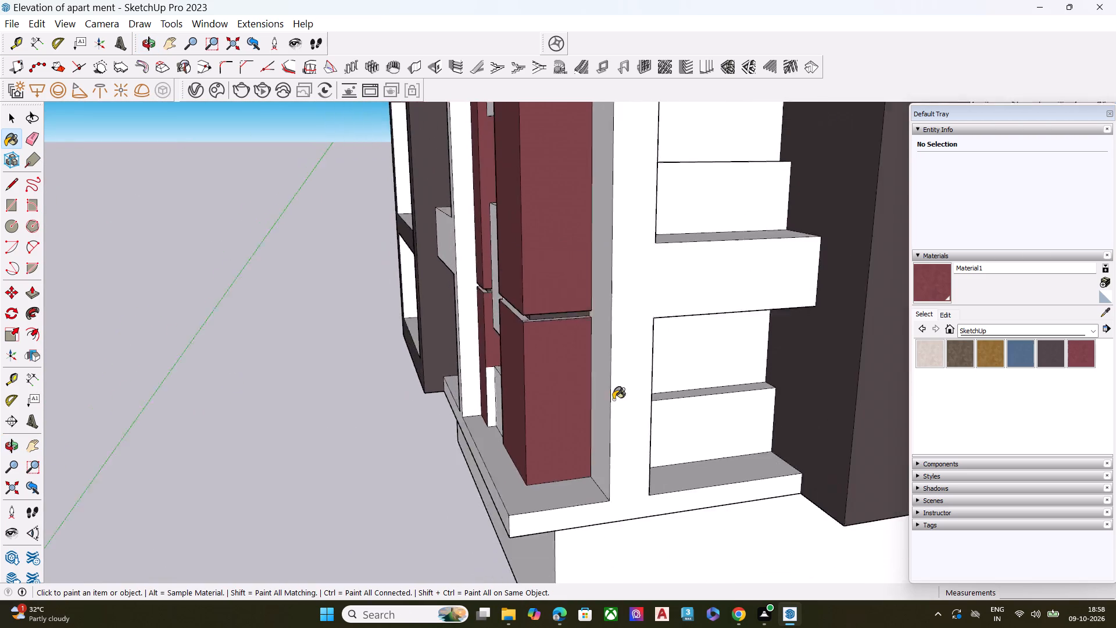
scroll(613, 399, down, 12)
scroll(538, 238, up, 6)
scroll(607, 333, up, 6)
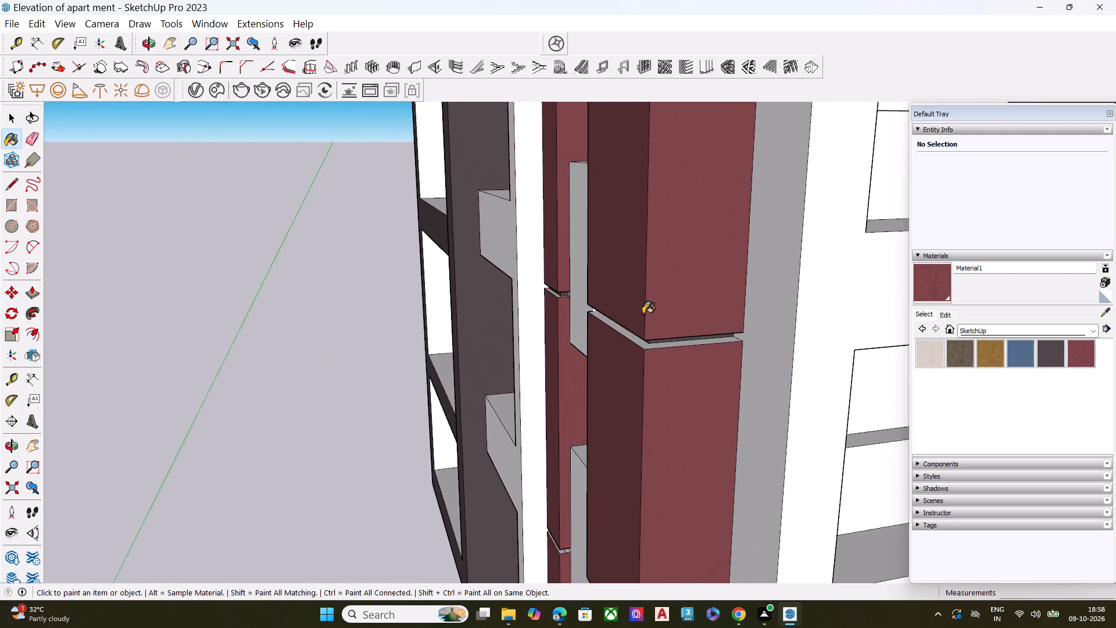
scroll(643, 314, down, 8)
scroll(638, 345, up, 1)
scroll(638, 345, down, 4)
middle_drag(648, 222, 630, 338)
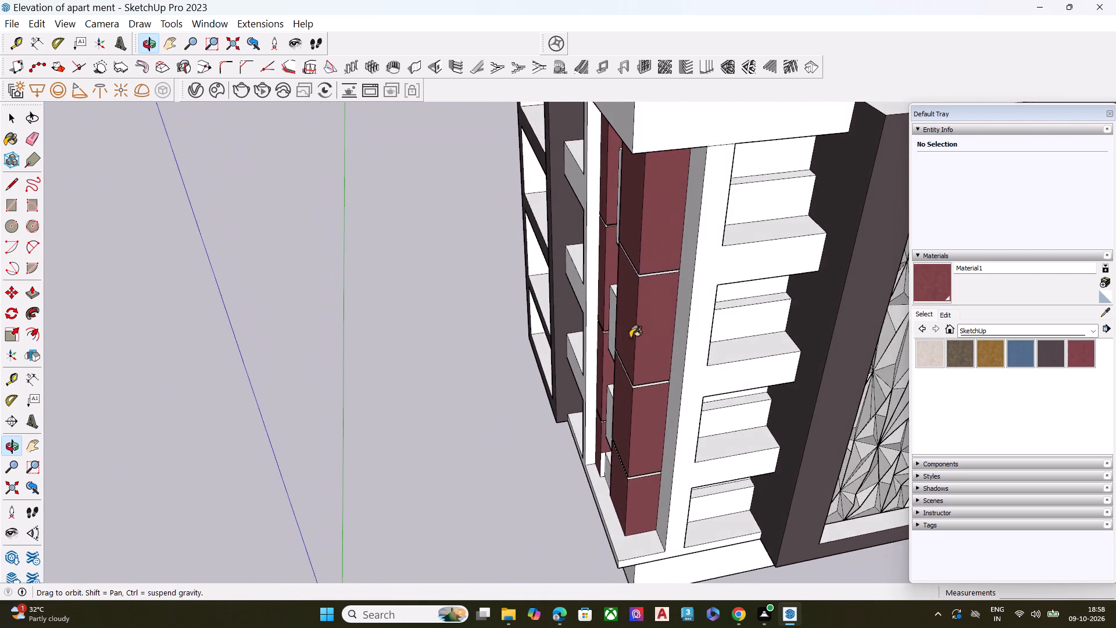
middle_drag(630, 338, 629, 339)
scroll(649, 268, up, 9)
middle_drag(614, 293, 613, 251)
scroll(613, 251, up, 16)
middle_drag(631, 248, 626, 213)
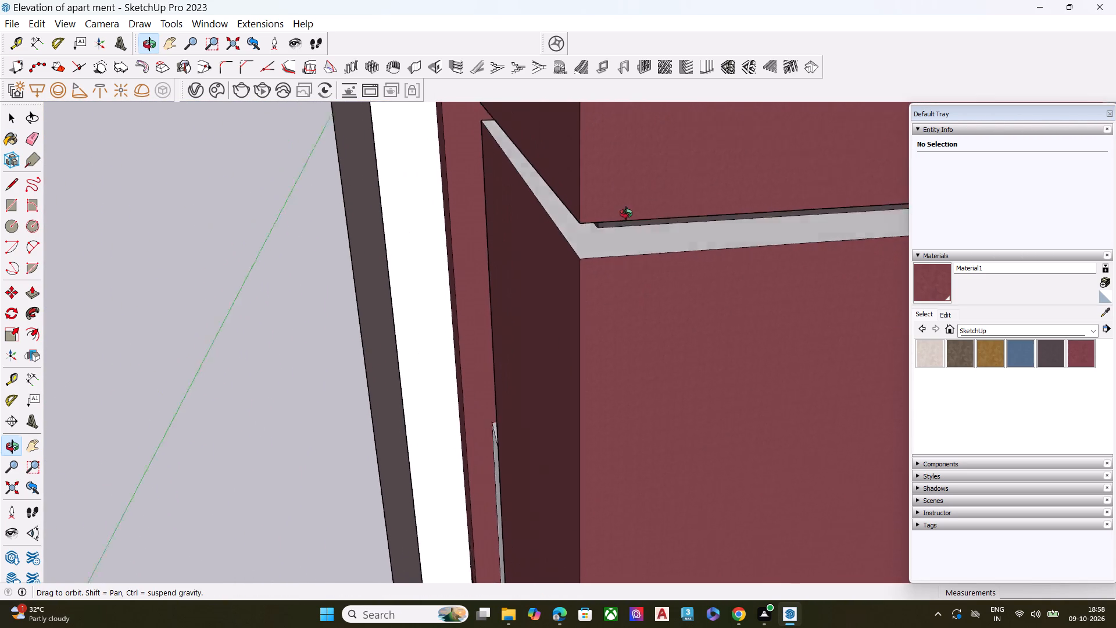
middle_drag(626, 213, 649, 120)
middle_drag(643, 159, 646, 234)
scroll(645, 233, up, 1)
click(645, 233)
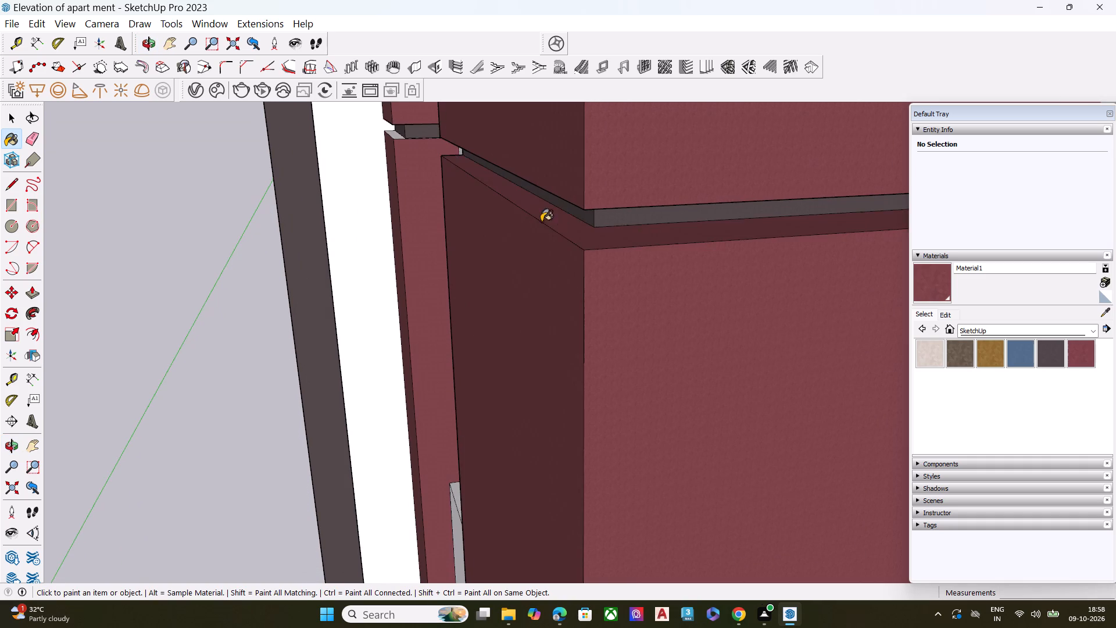
Paint the top ledge and the underside bordering the wide column's middle joint with the dark red Material1.
scroll(541, 222, down, 4)
scroll(545, 215, up, 1)
scroll(549, 209, down, 20)
scroll(549, 209, down, 1)
scroll(644, 466, up, 8)
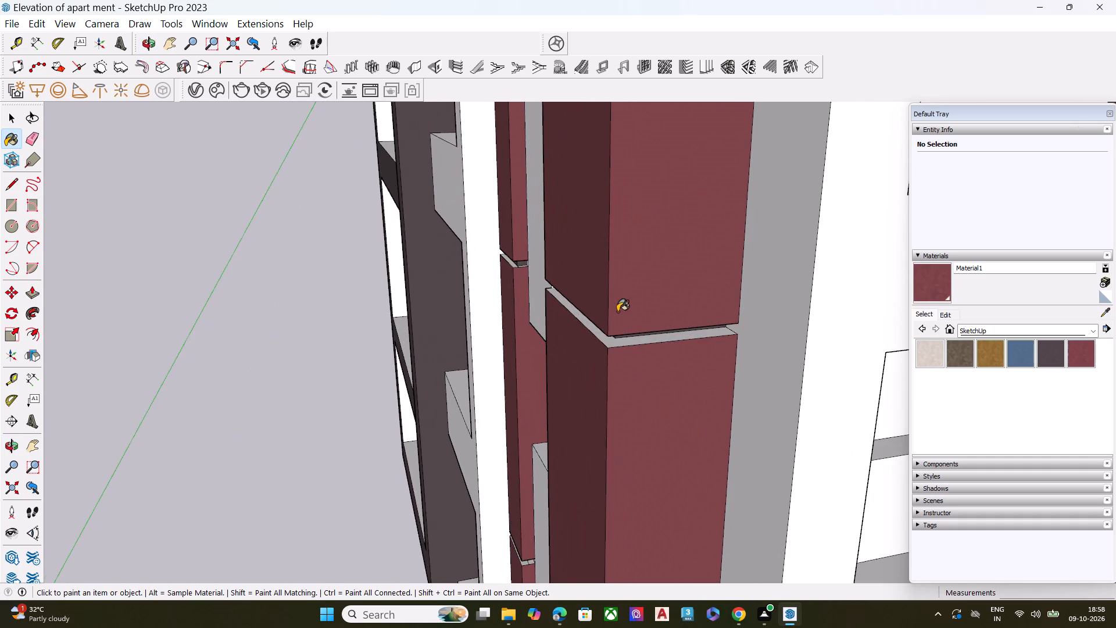
scroll(617, 312, up, 3)
scroll(617, 328, down, 1)
scroll(617, 329, up, 5)
middle_drag(619, 340, 614, 328)
scroll(614, 328, up, 10)
middle_drag(616, 370, 602, 323)
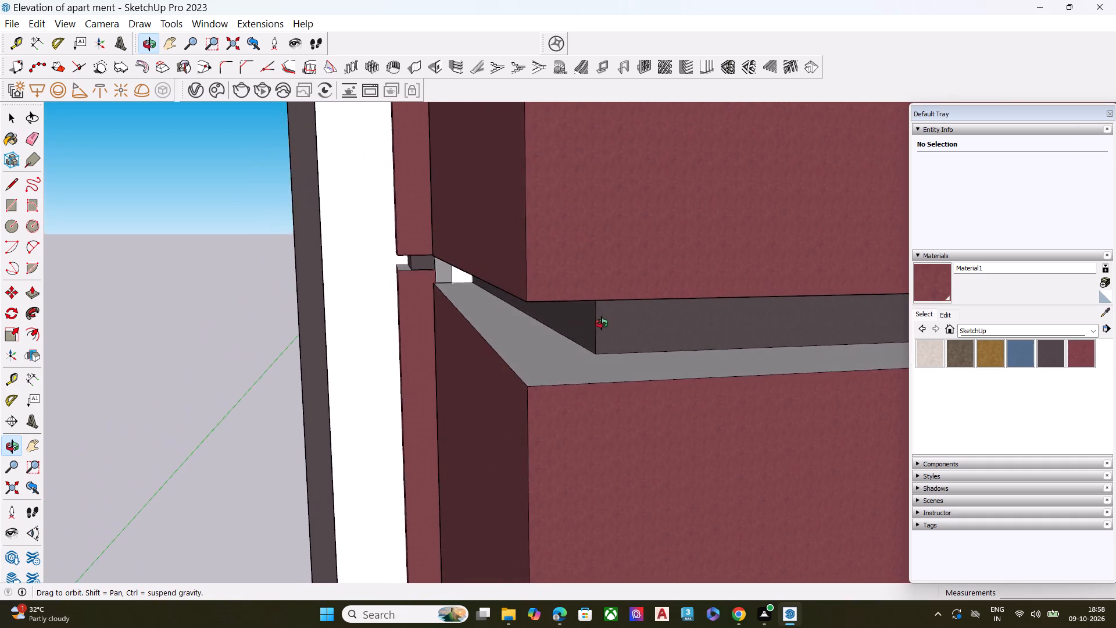
middle_drag(602, 323, 618, 273)
middle_drag(604, 345, 596, 382)
click(589, 366)
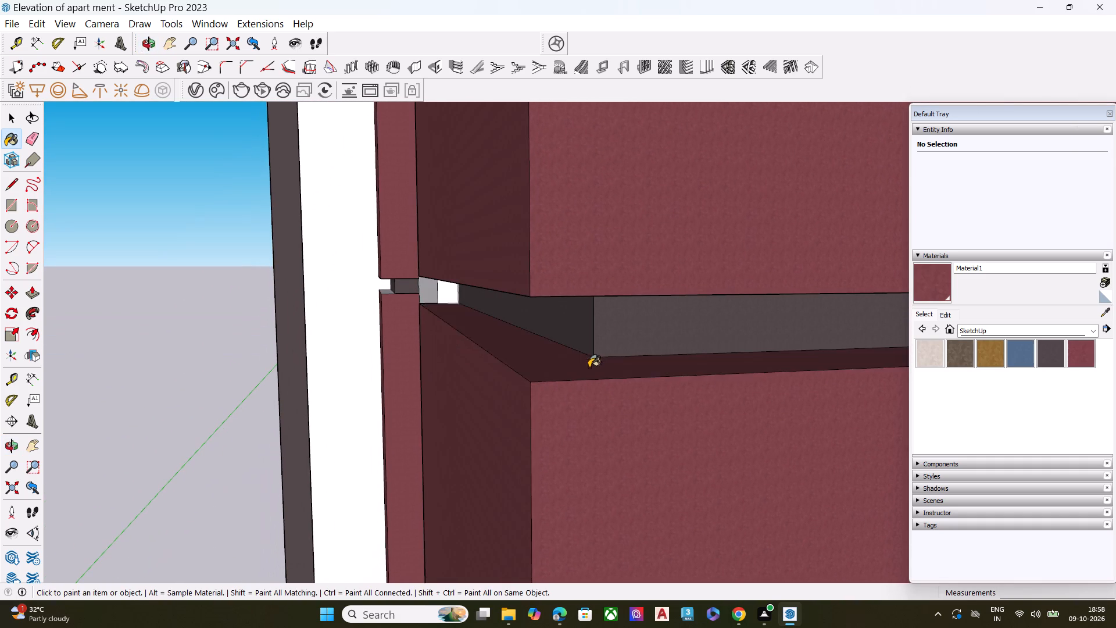
middle_drag(588, 359, 588, 173)
click(575, 256)
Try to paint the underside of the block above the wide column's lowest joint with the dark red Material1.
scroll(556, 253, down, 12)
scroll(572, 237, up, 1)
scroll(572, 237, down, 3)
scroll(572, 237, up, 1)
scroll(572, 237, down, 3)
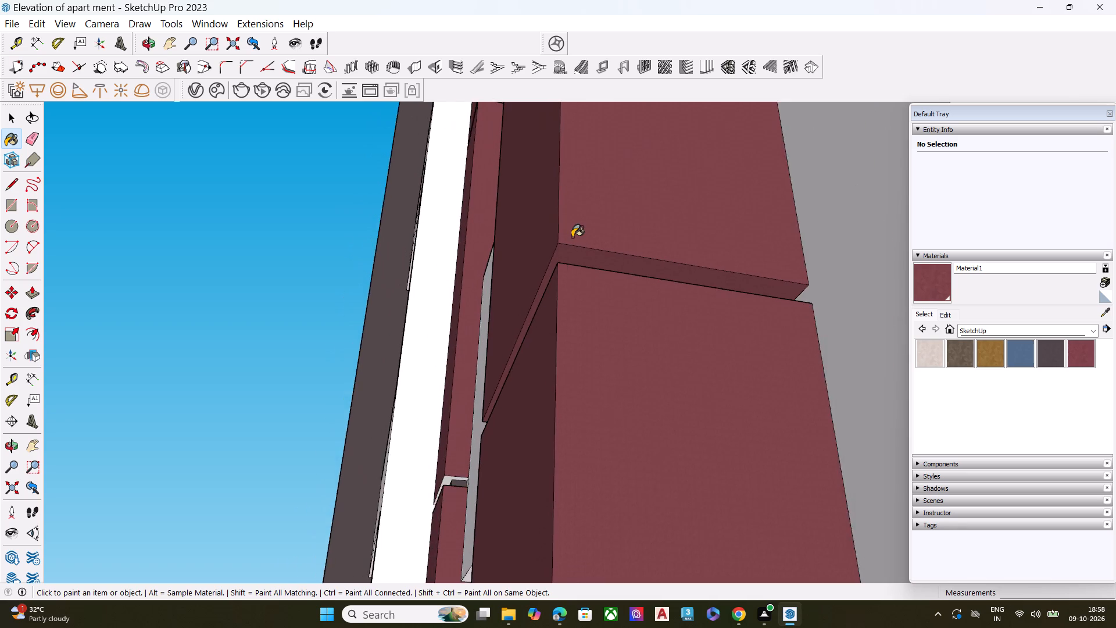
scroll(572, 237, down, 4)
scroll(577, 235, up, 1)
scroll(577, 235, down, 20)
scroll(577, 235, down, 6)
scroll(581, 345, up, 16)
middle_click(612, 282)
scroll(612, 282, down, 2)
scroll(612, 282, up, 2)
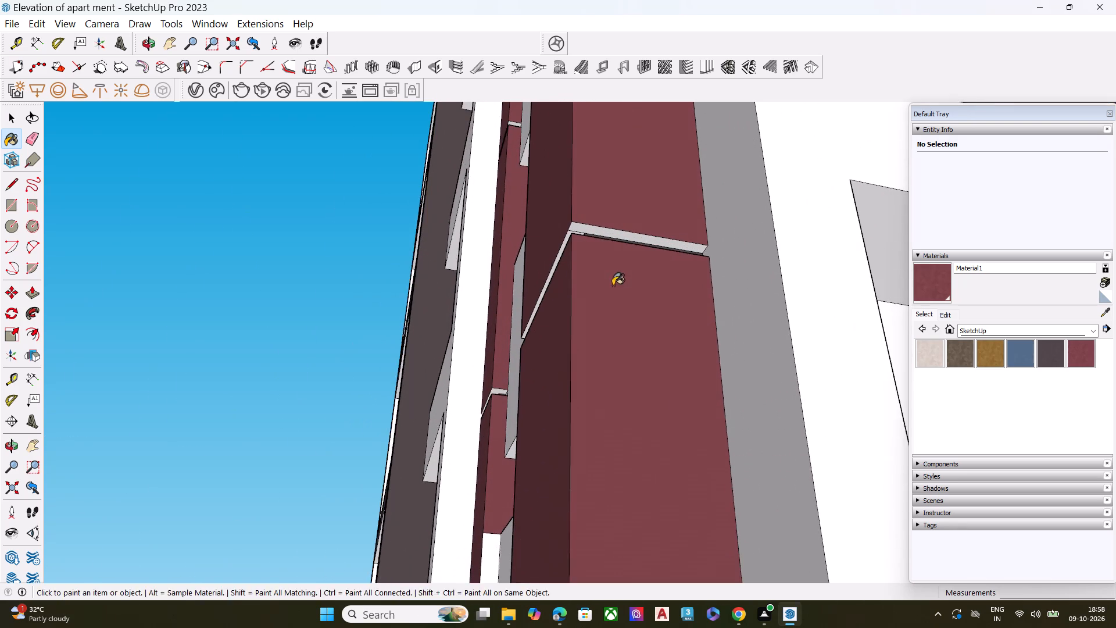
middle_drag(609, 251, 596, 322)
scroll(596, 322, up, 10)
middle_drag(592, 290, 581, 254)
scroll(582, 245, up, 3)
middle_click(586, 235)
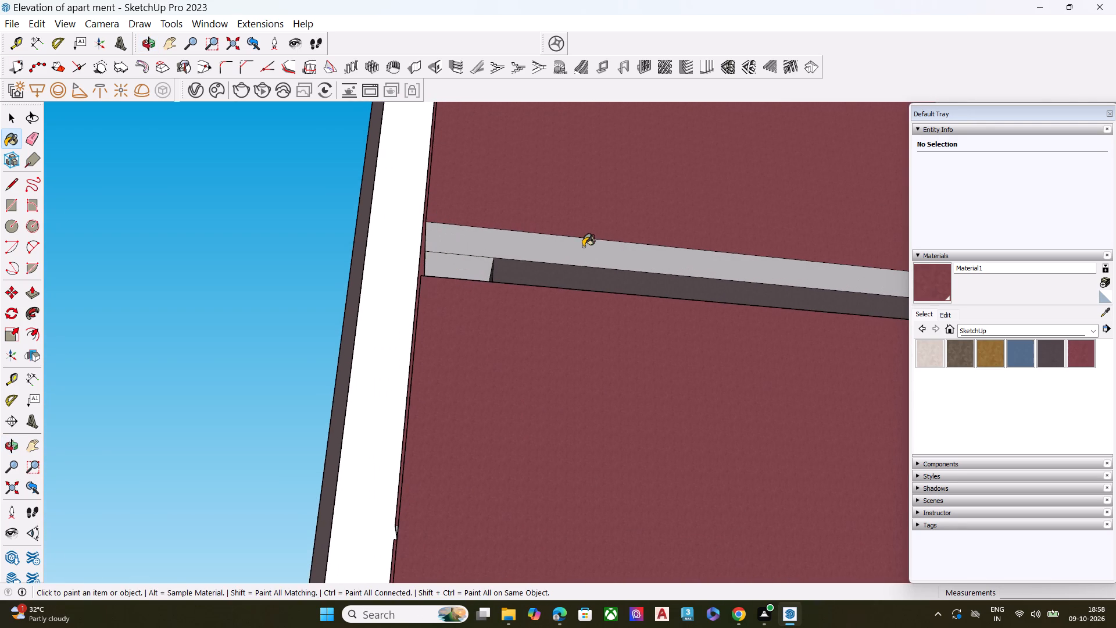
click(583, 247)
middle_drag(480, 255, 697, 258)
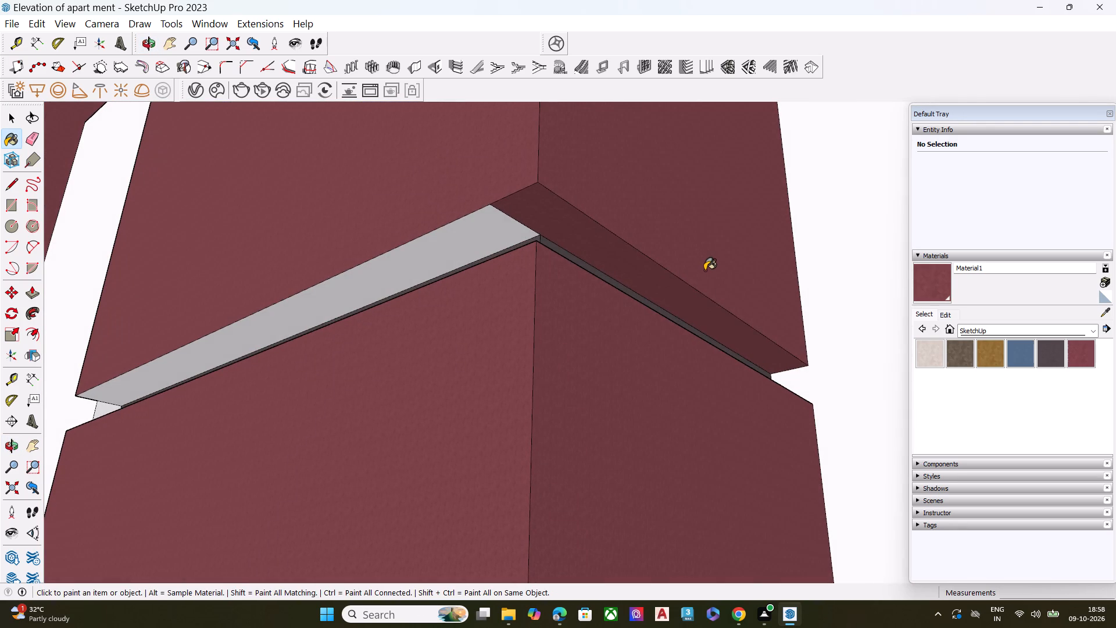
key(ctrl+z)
Delete the stray edge on the underside of the block above the wide column's lowest joint.
key(space)
click(520, 220)
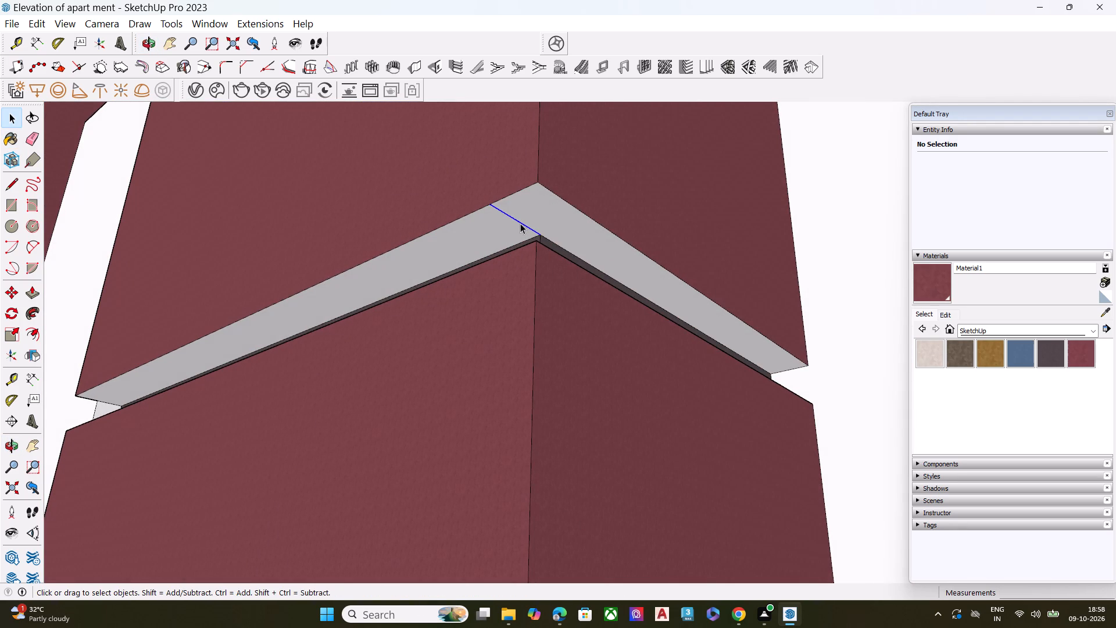
key(Delete)
Paint the whole underside of the block above the wide column's lowest joint with the dark red Material1.
click(942, 281)
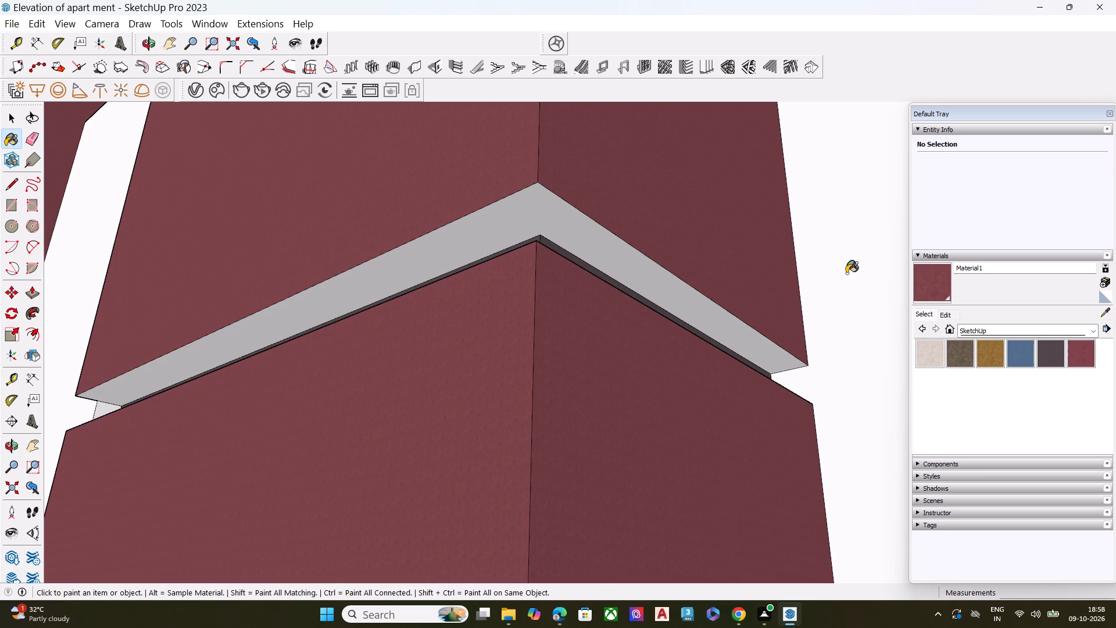
scroll(514, 192, up, 5)
click(571, 219)
Delete the stray edge on the top ledge of the block below the wide column's lowest joint.
scroll(550, 204, down, 6)
scroll(591, 212, up, 1)
scroll(595, 213, down, 3)
middle_drag(564, 198, 564, 348)
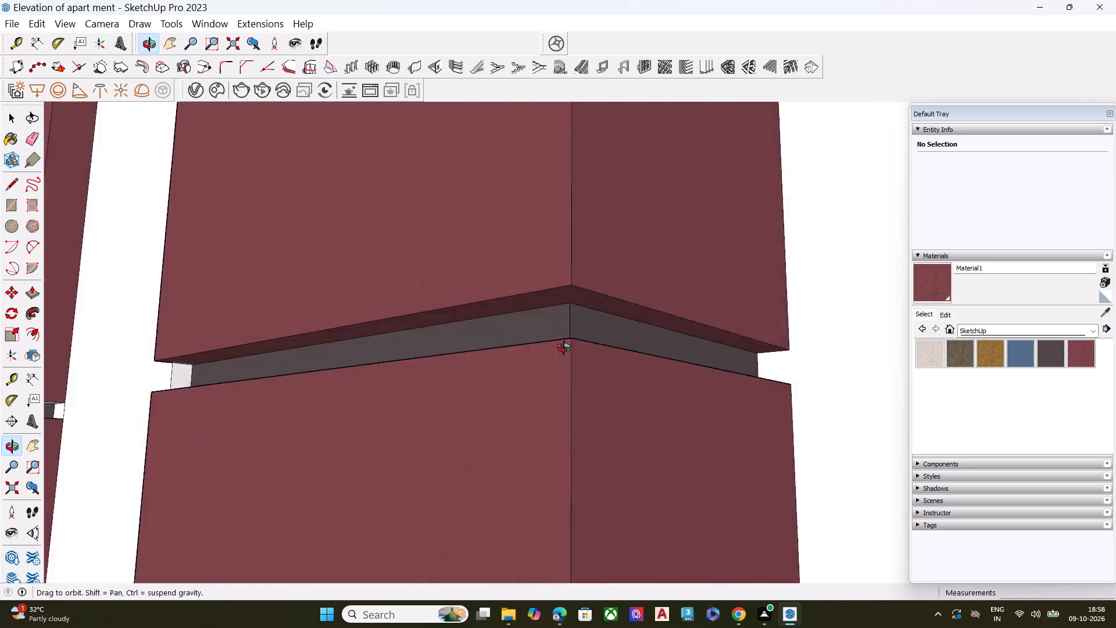
middle_drag(564, 348, 548, 430)
scroll(541, 524, up, 7)
key(space)
click(534, 528)
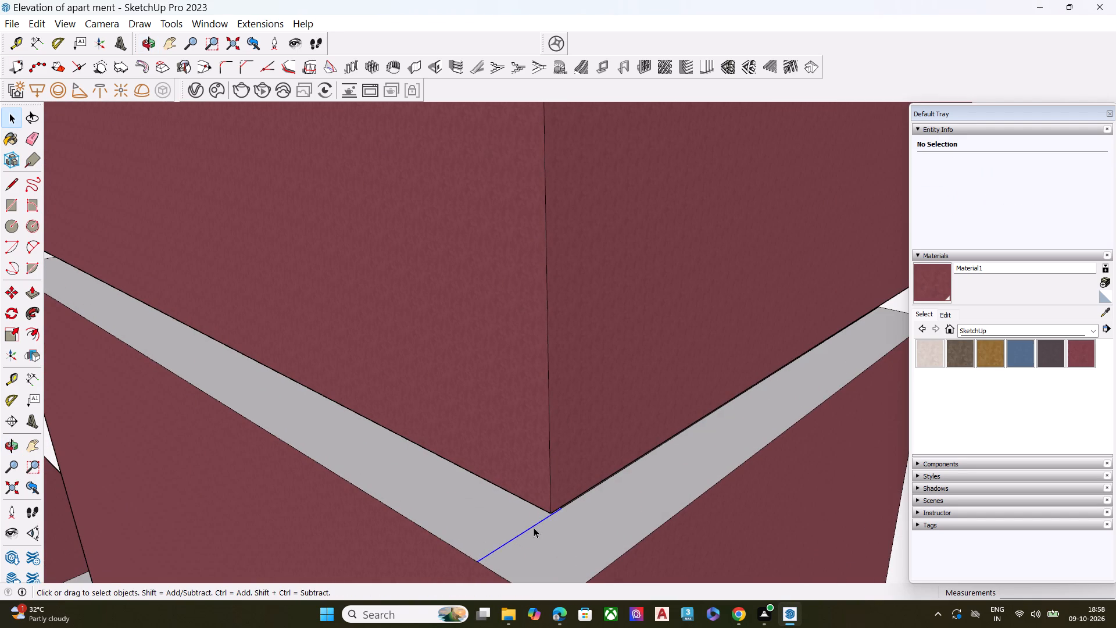
key(Delete)
Paint the top ledge of the block below the wide column's lowest joint with the dark red Material1.
click(941, 284)
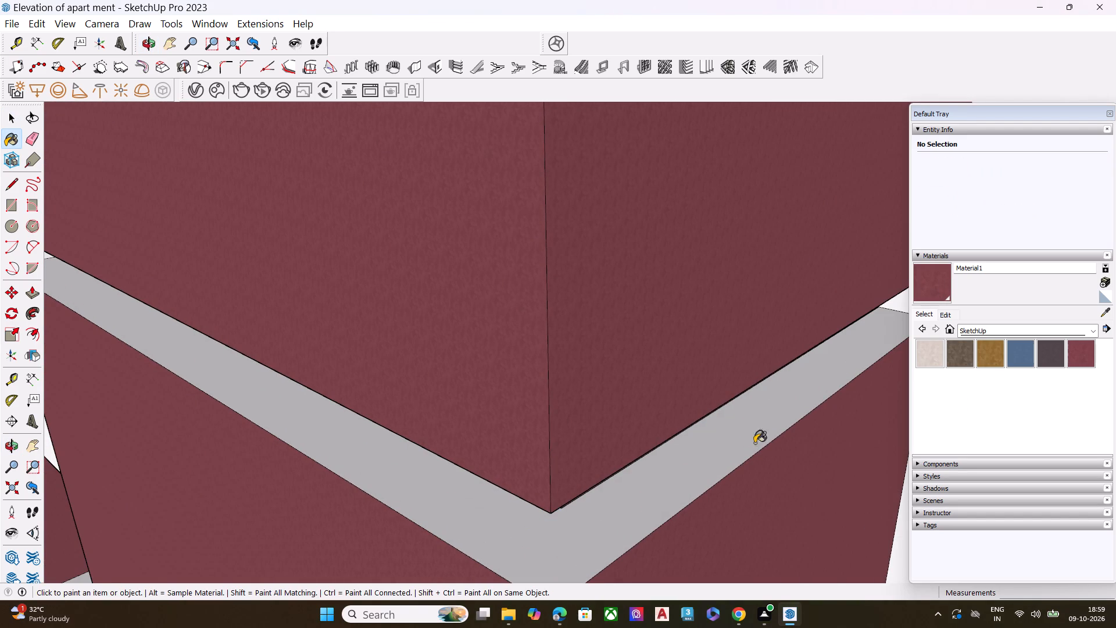
click(660, 501)
Examine the painted blocks and joints of both columns up close and within the whole elevation.
scroll(667, 443, down, 9)
middle_drag(403, 463, 862, 456)
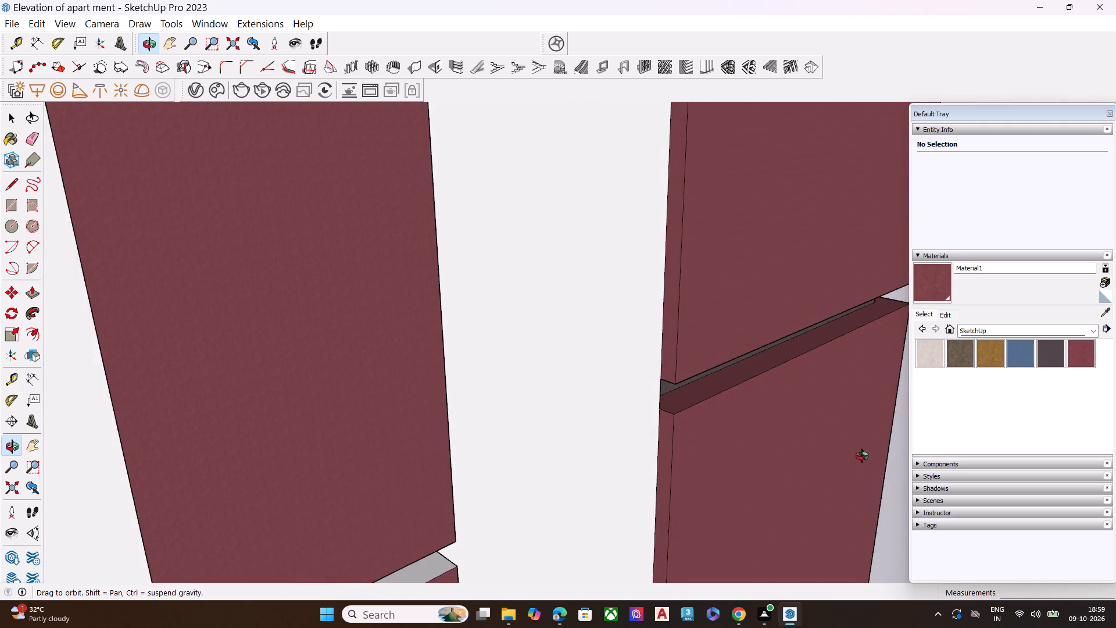
middle_drag(862, 456, 304, 358)
scroll(350, 354, up, 3)
scroll(368, 354, down, 3)
scroll(626, 349, up, 1)
scroll(627, 349, down, 17)
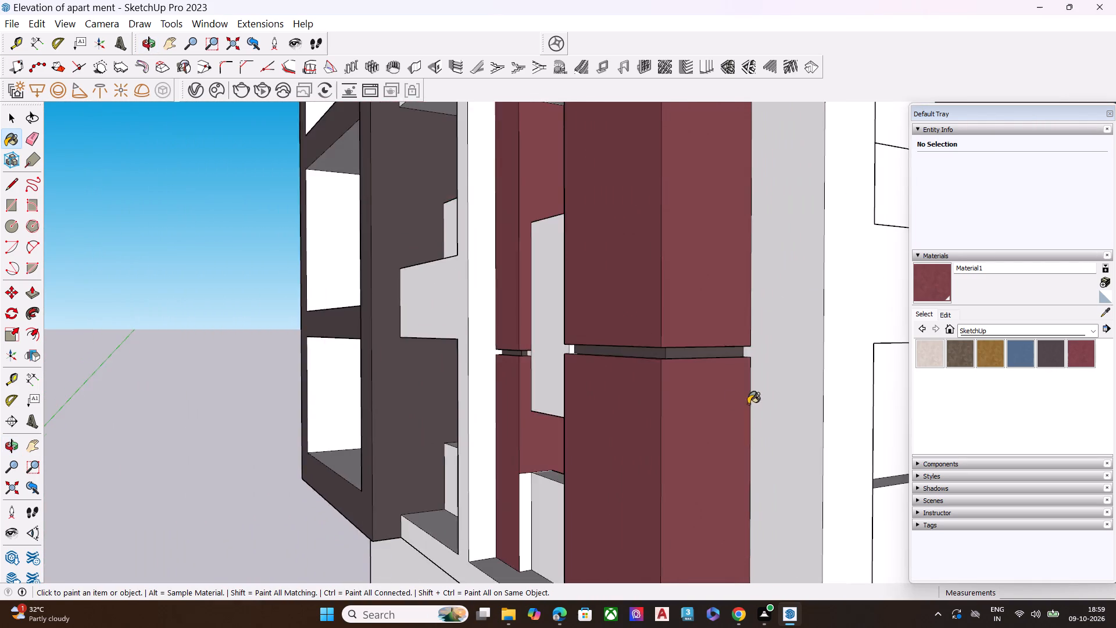
scroll(748, 404, down, 3)
scroll(729, 408, up, 2)
scroll(727, 412, down, 17)
middle_drag(686, 459, 640, 463)
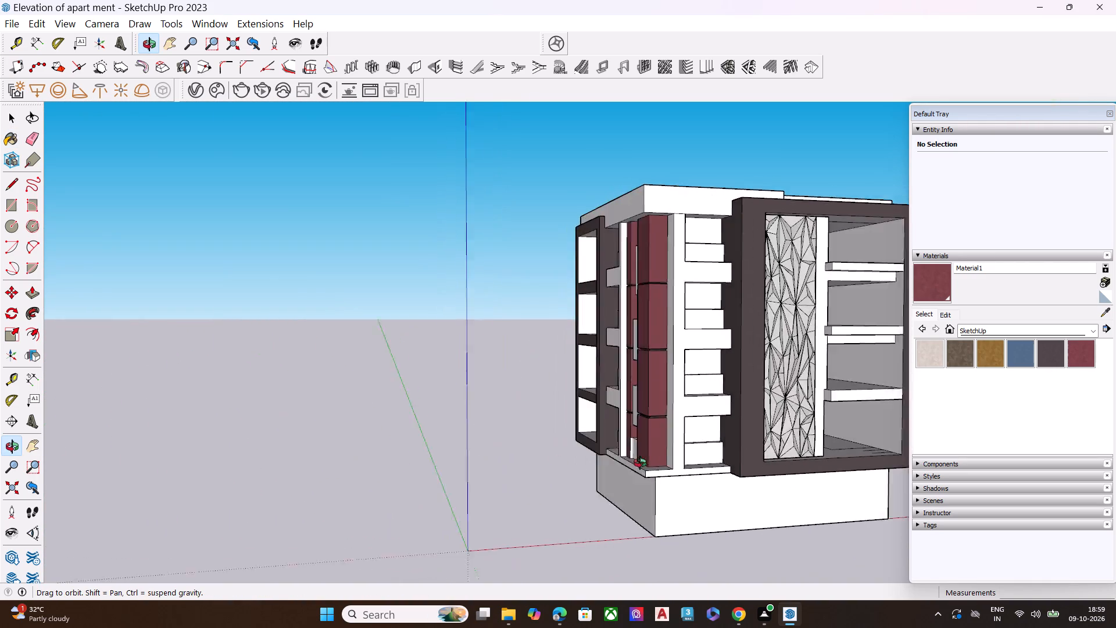
Paint the white post, crossbars and base ledge beside the wide red column, including the post's inner side, with the light beige Material.
middle_drag(640, 463, 561, 476)
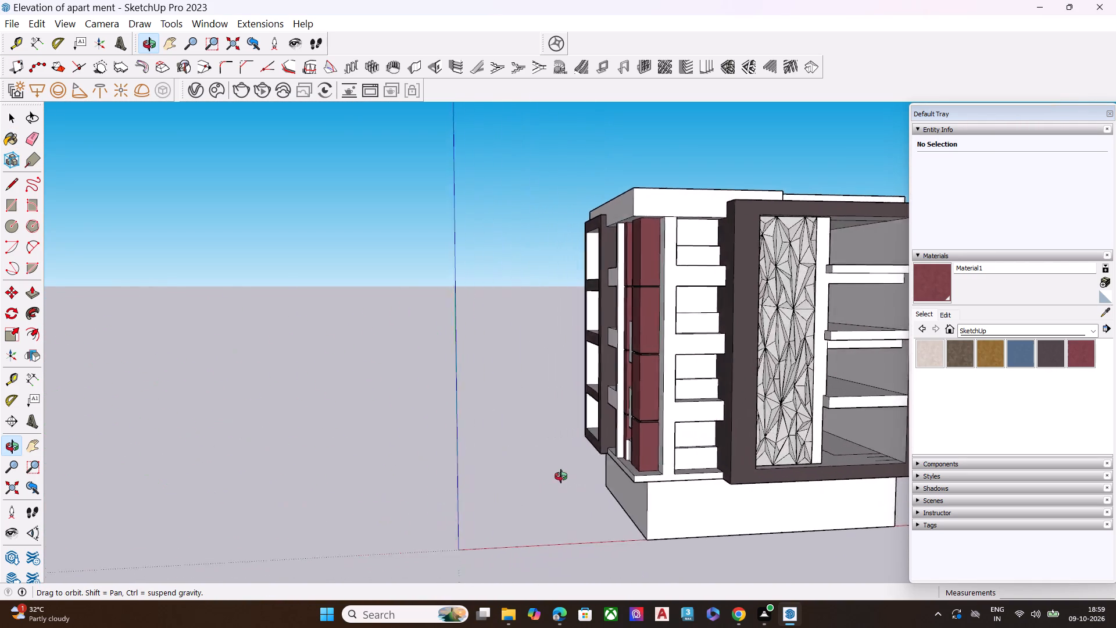
middle_drag(561, 476, 505, 486)
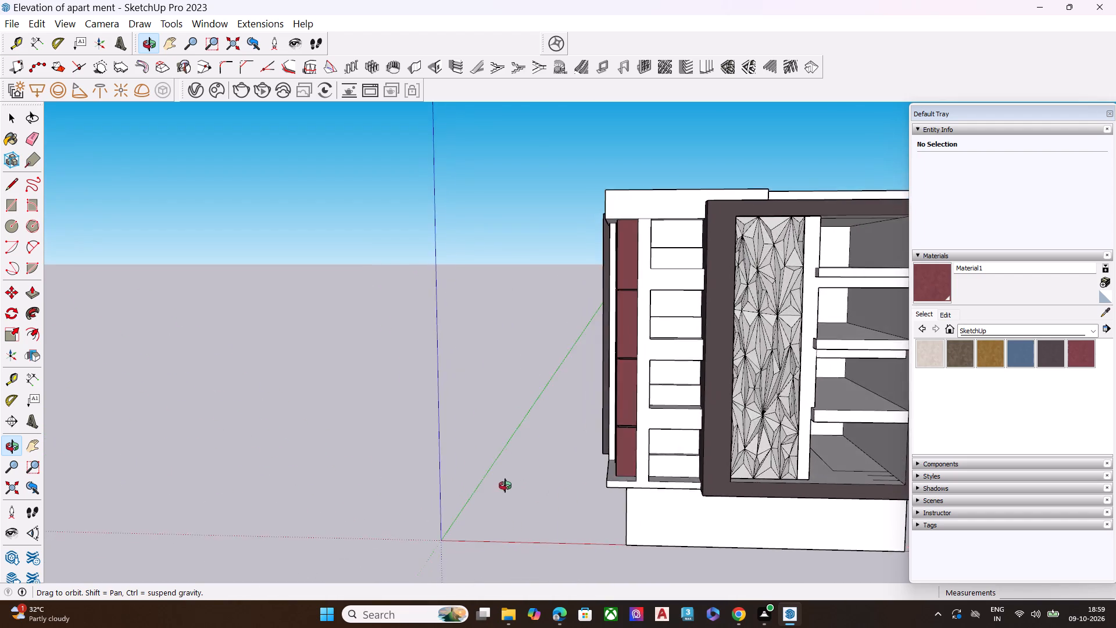
middle_drag(505, 486, 550, 480)
scroll(589, 454, up, 6)
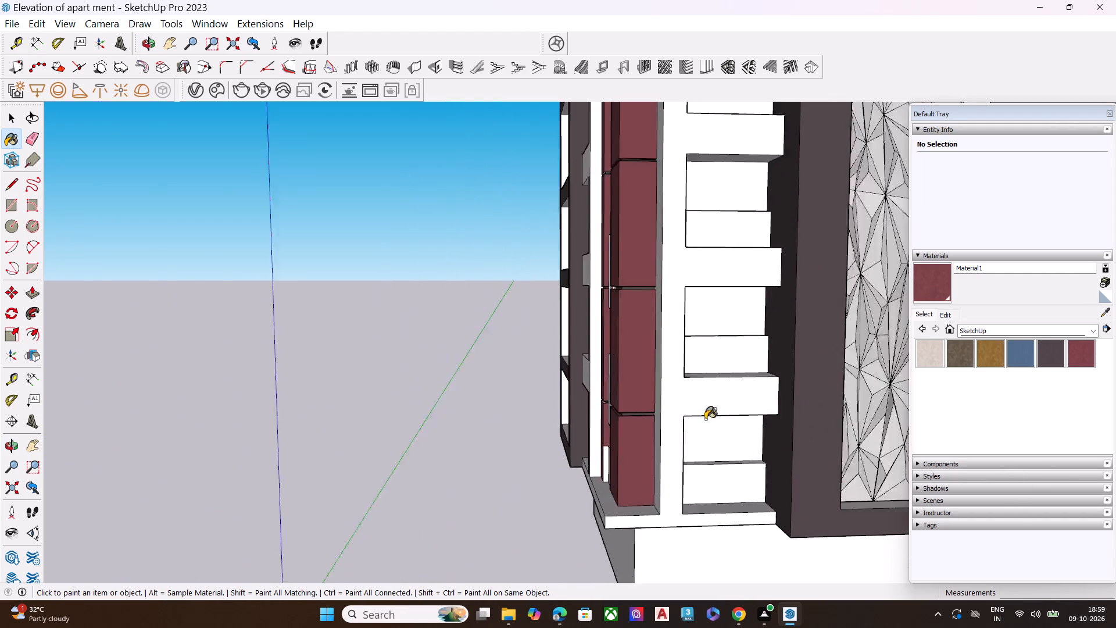
scroll(705, 419, up, 3)
scroll(512, 420, down, 3)
middle_drag(779, 466, 866, 466)
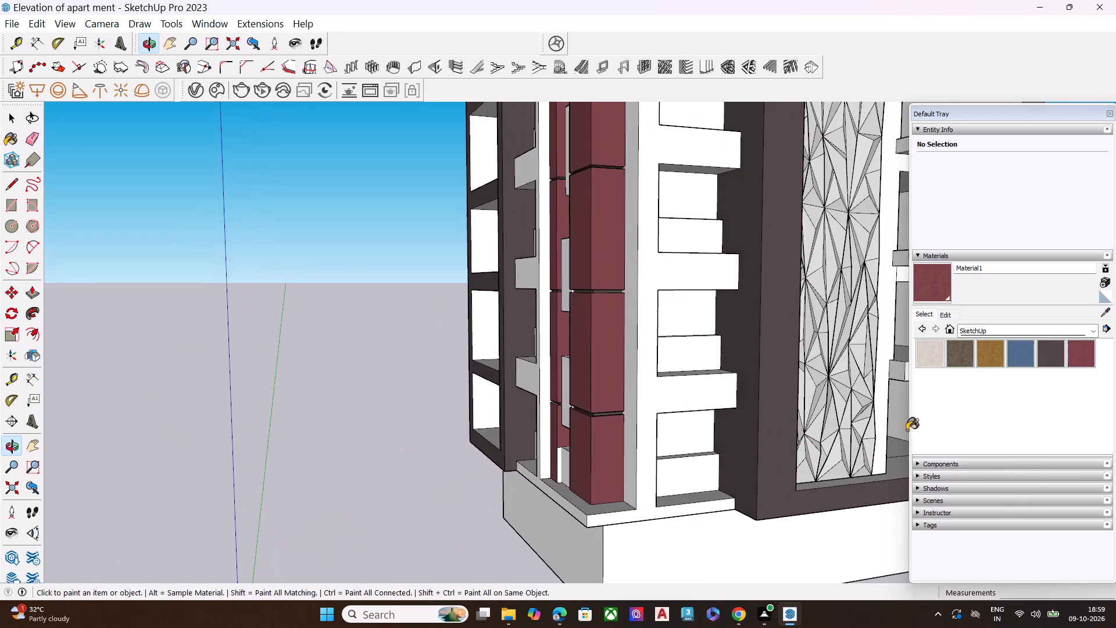
click(929, 347)
key(space)
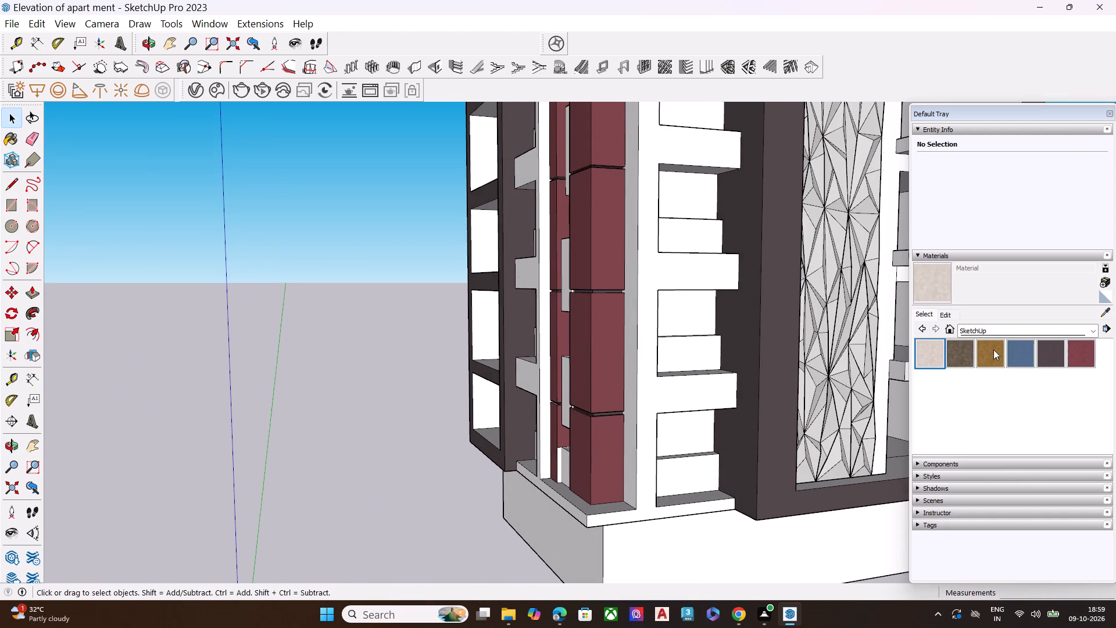
click(929, 350)
middle_drag(570, 390, 777, 386)
middle_drag(699, 362, 664, 372)
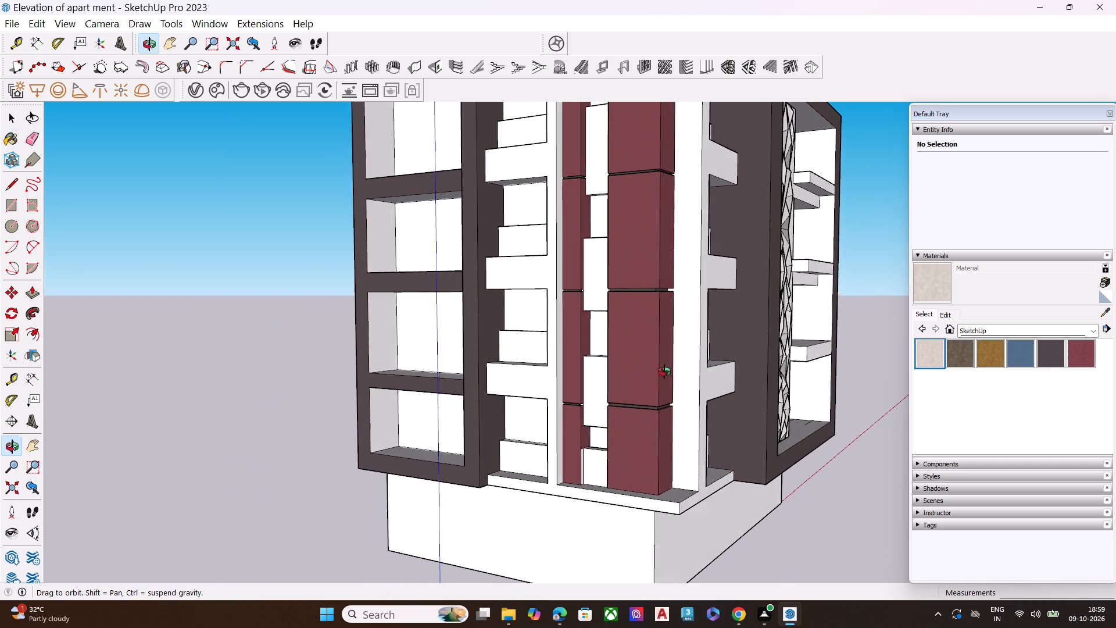
middle_drag(664, 372, 536, 387)
click(633, 327)
click(616, 343)
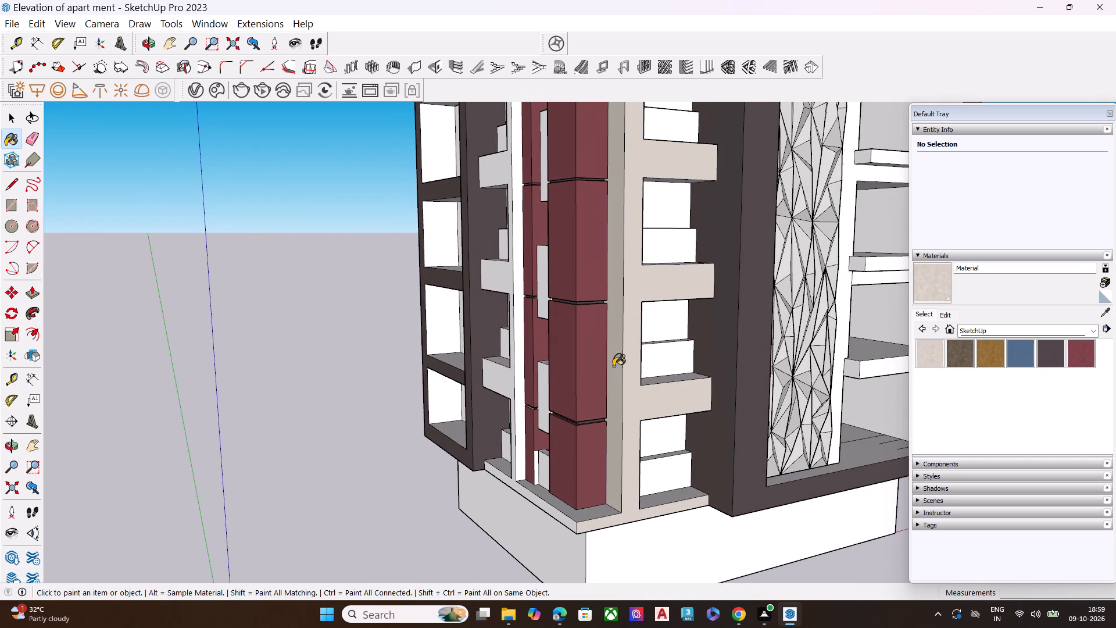
Paint the post and crossbars beside the narrow red column, including the post's inner side, with the same light beige Material.
middle_drag(631, 436, 662, 436)
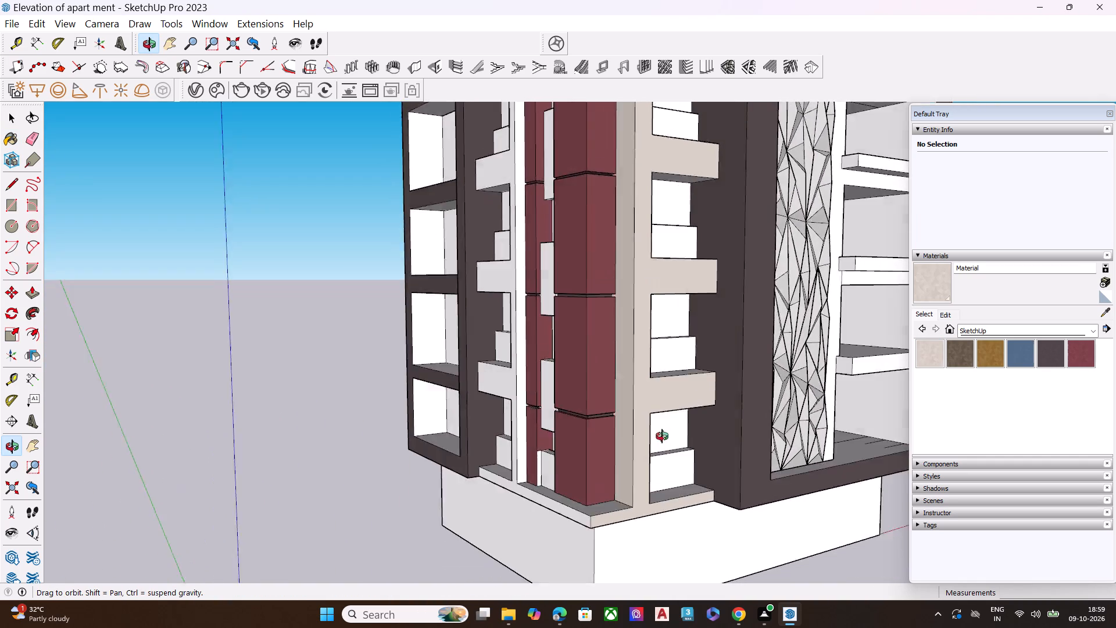
middle_drag(662, 436, 697, 483)
scroll(563, 486, down, 5)
scroll(562, 486, up, 1)
scroll(566, 486, down, 3)
scroll(615, 351, up, 7)
middle_drag(539, 404, 535, 374)
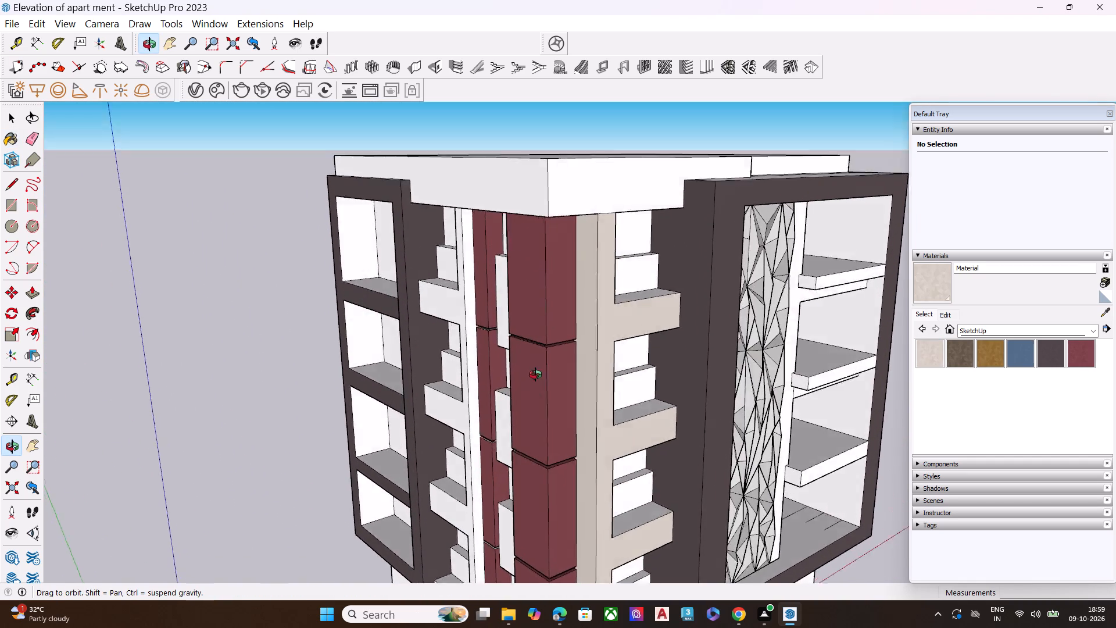
middle_drag(535, 374, 1056, 362)
scroll(628, 313, up, 2)
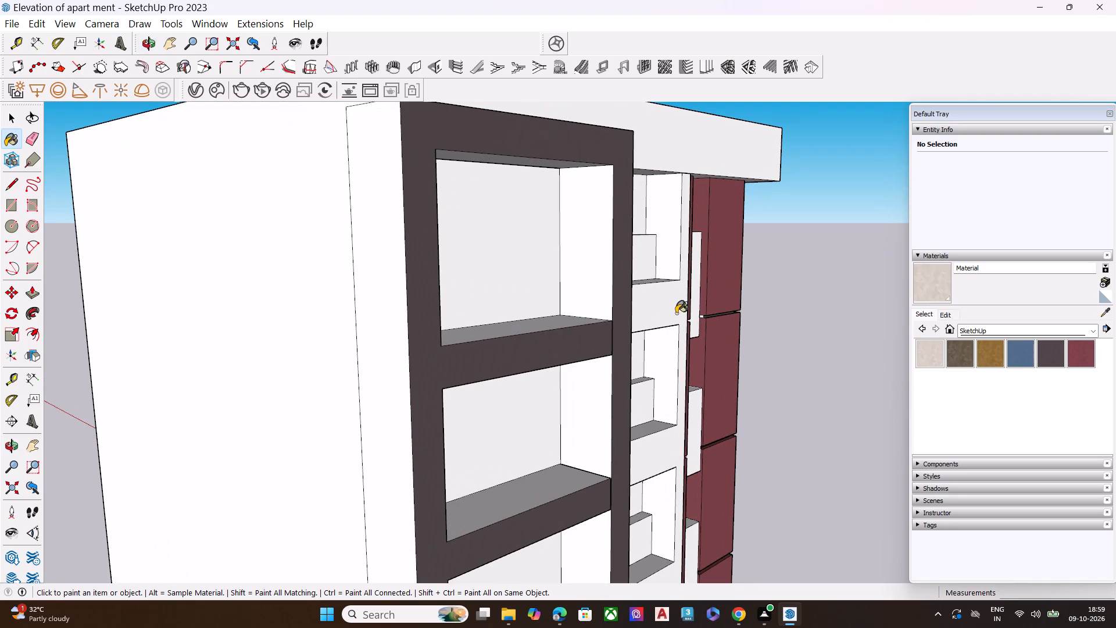
click(676, 313)
middle_drag(718, 323, 245, 358)
scroll(663, 334, up, 1)
scroll(289, 315, up, 1)
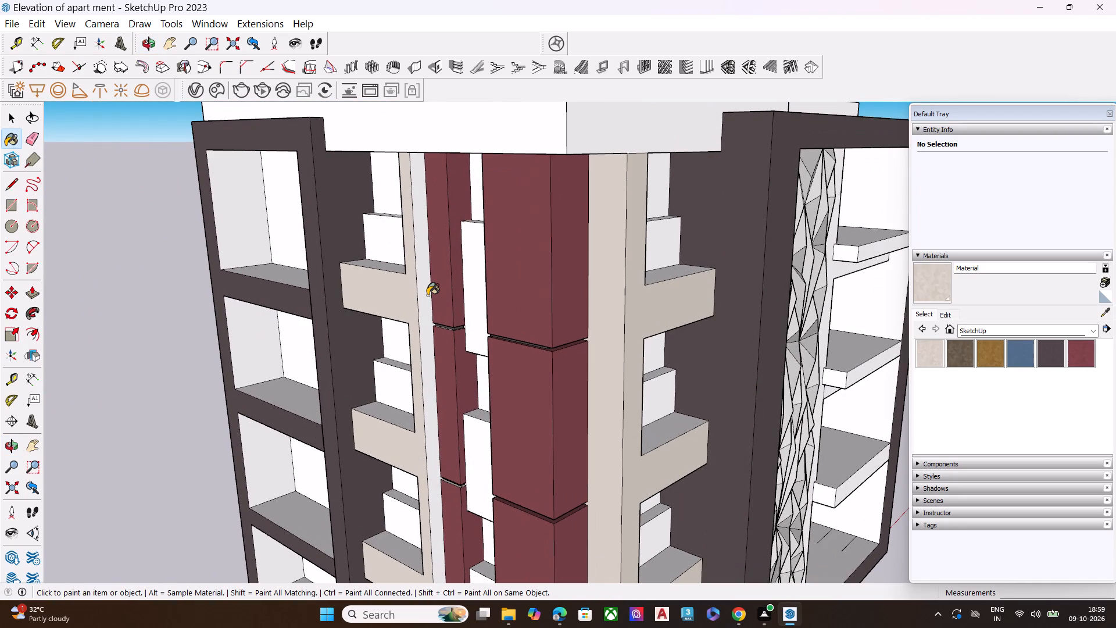
click(427, 295)
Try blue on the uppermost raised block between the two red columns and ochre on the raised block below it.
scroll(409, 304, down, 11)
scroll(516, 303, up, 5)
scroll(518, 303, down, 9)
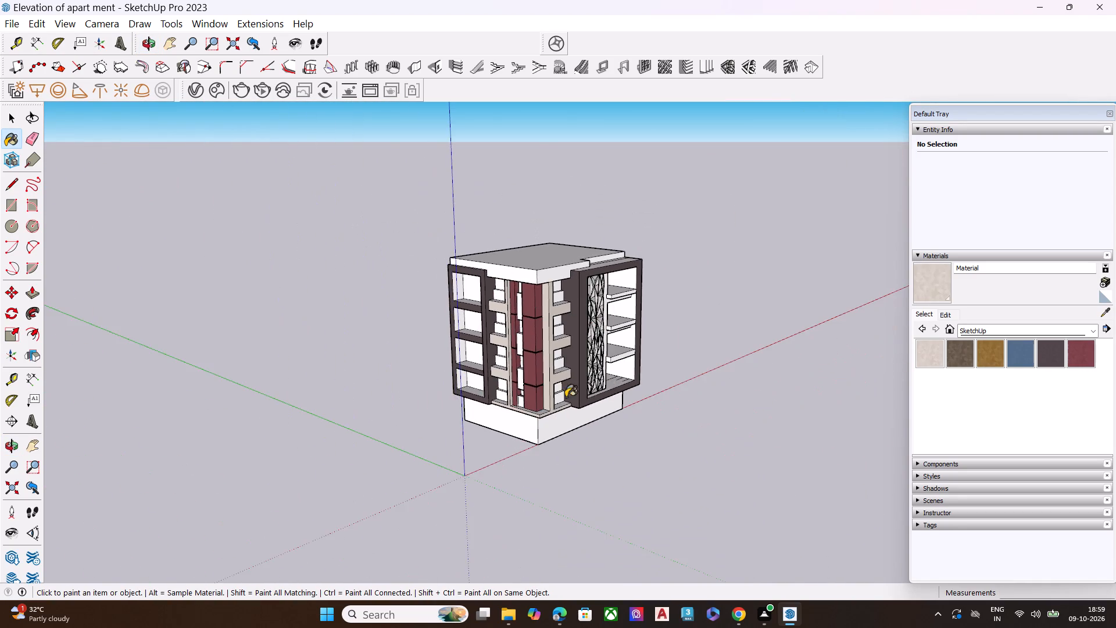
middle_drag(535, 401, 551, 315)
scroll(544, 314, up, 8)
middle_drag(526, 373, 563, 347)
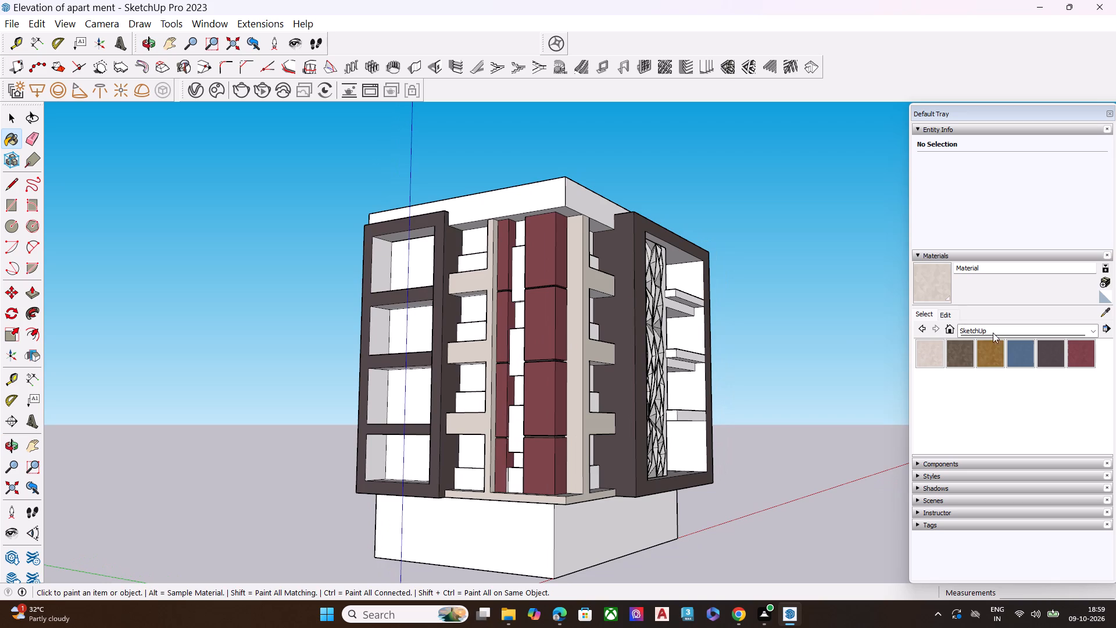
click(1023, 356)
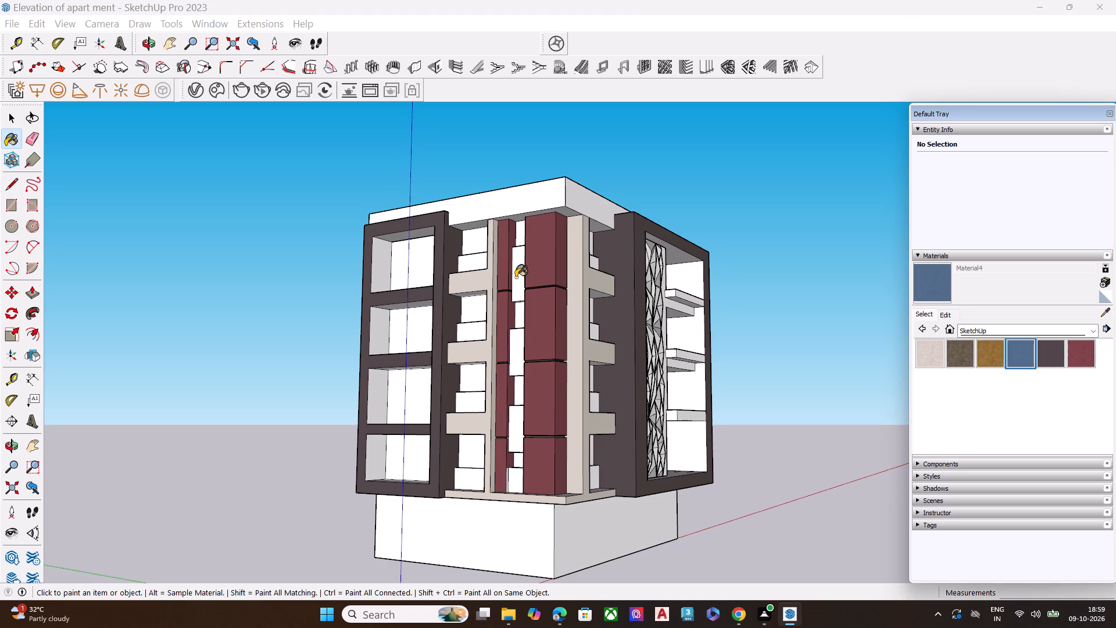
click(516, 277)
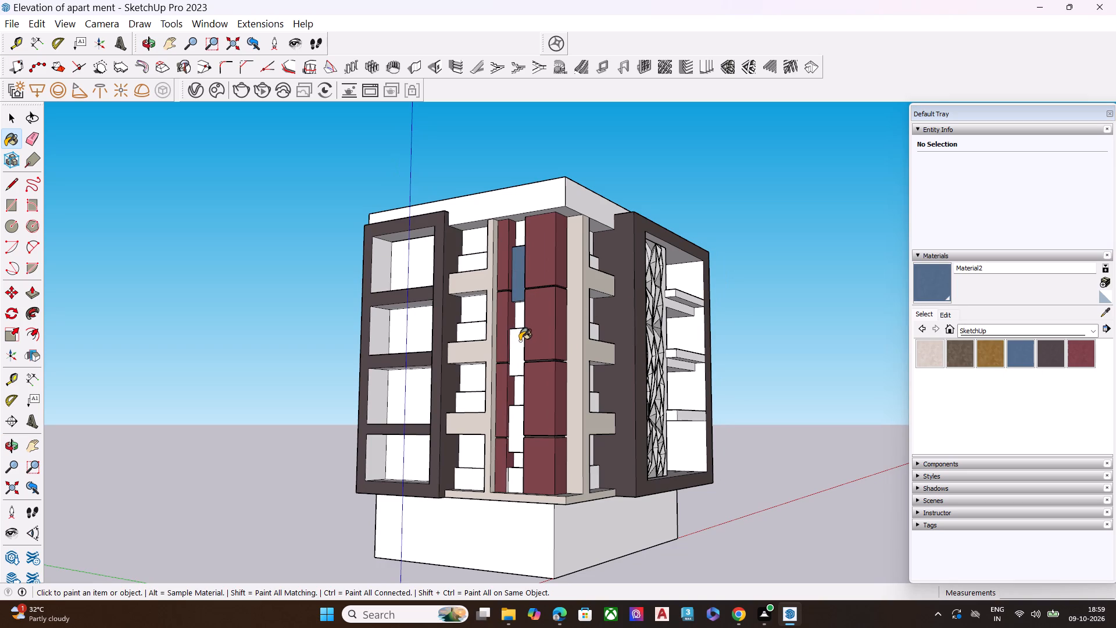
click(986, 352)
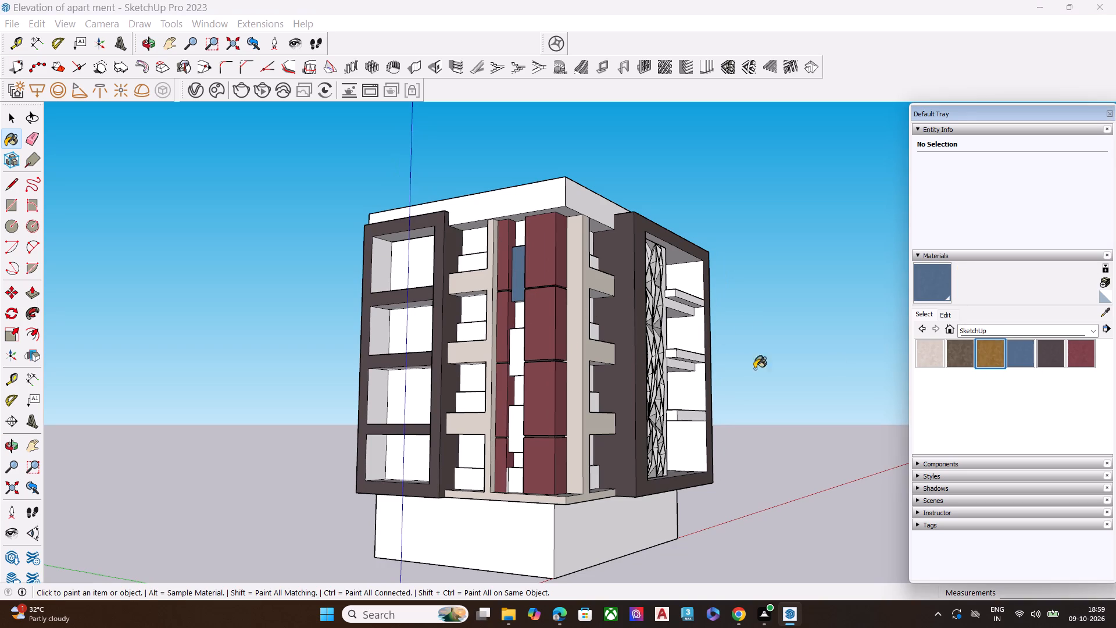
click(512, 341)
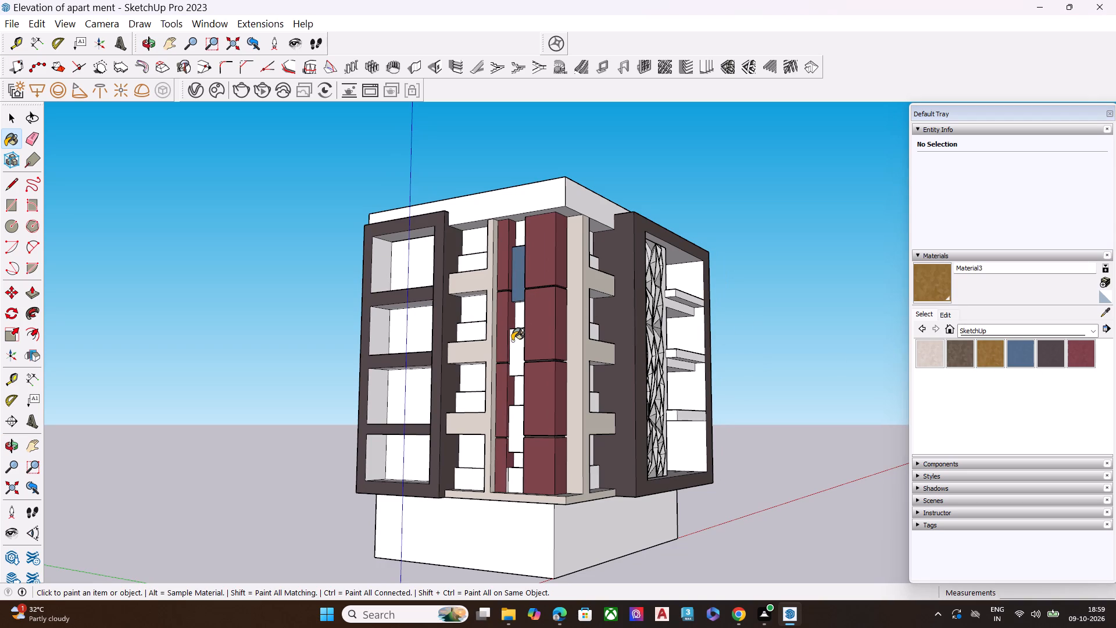
Render the building with V-Ray and examine the painted columns, frames and accent blocks up close and as a whole.
click(237, 90)
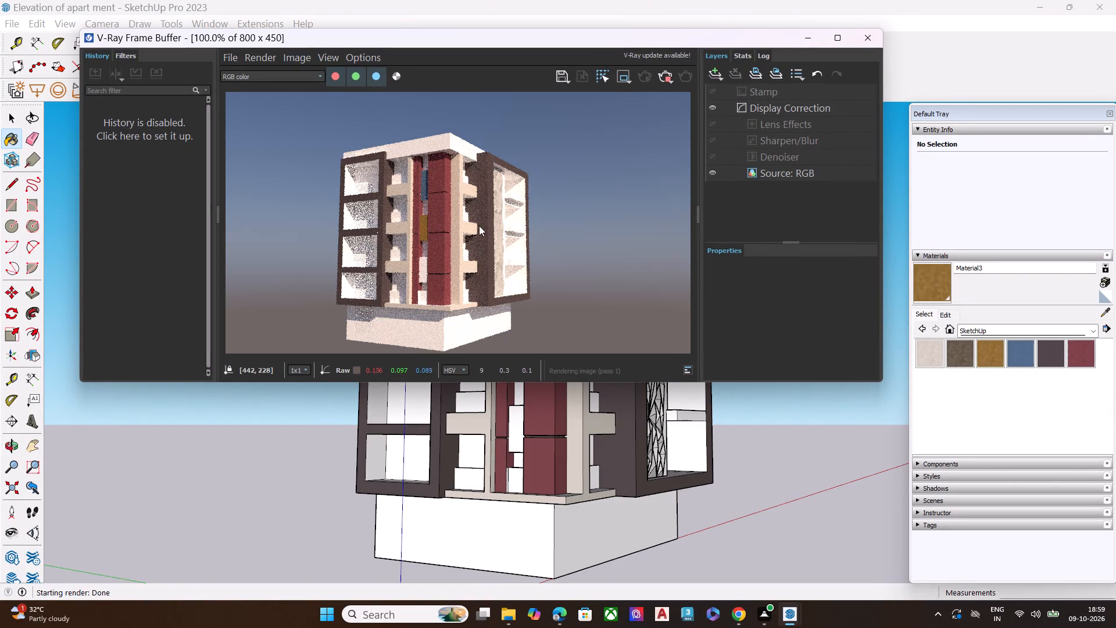
scroll(464, 313, up, 1)
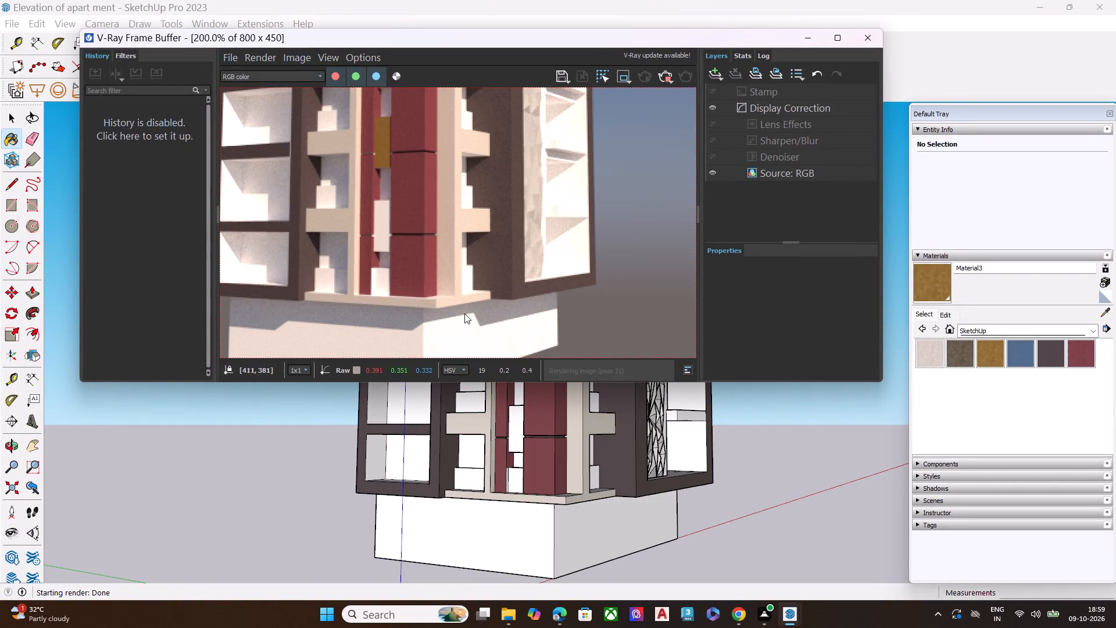
scroll(464, 313, down, 3)
scroll(445, 254, up, 2)
scroll(440, 188, up, 1)
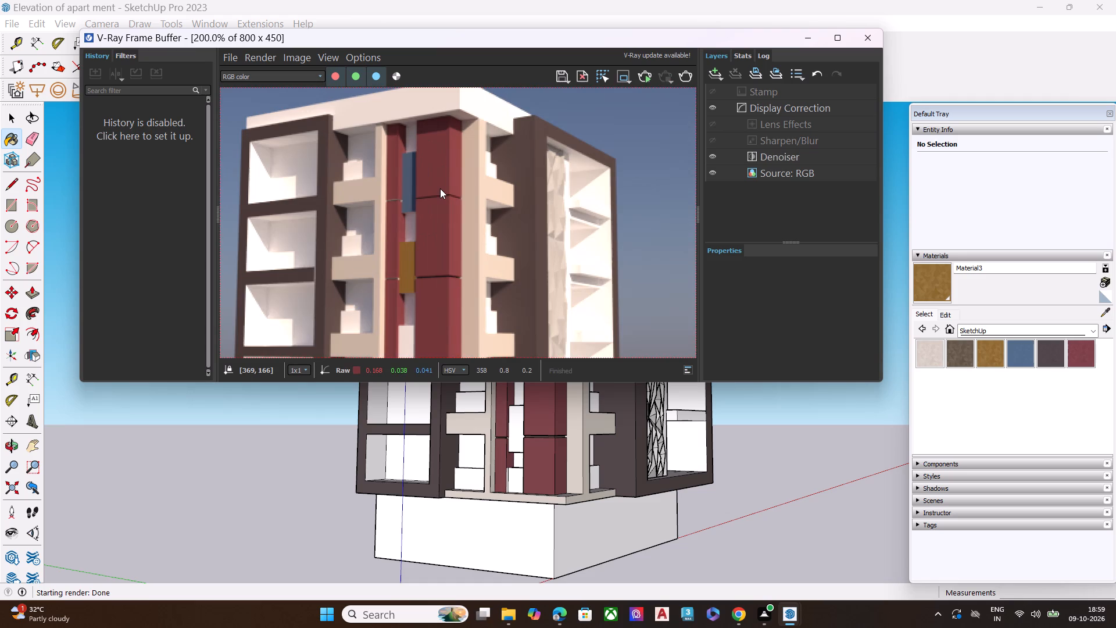
scroll(440, 188, down, 1)
scroll(460, 239, up, 2)
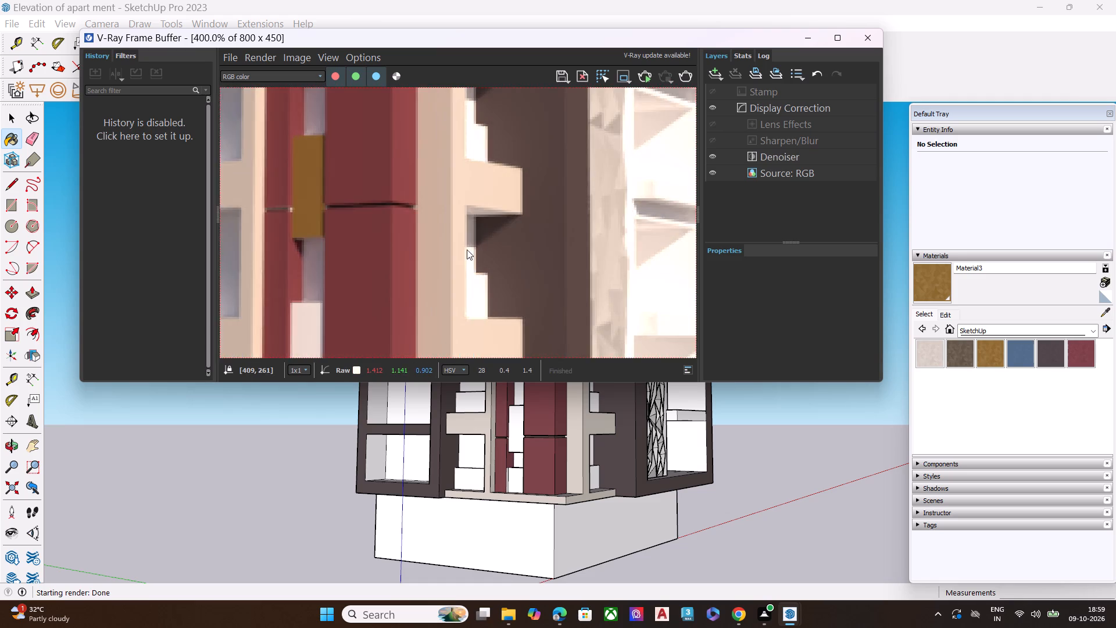
scroll(467, 250, down, 2)
middle_drag(518, 255, 493, 274)
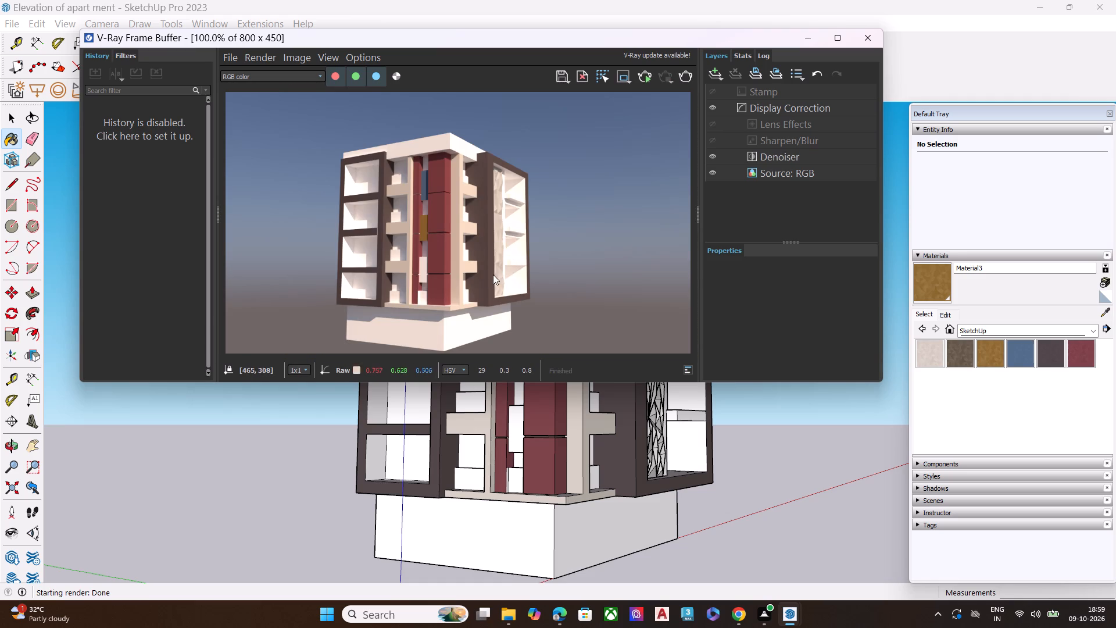
middle_drag(493, 274, 488, 281)
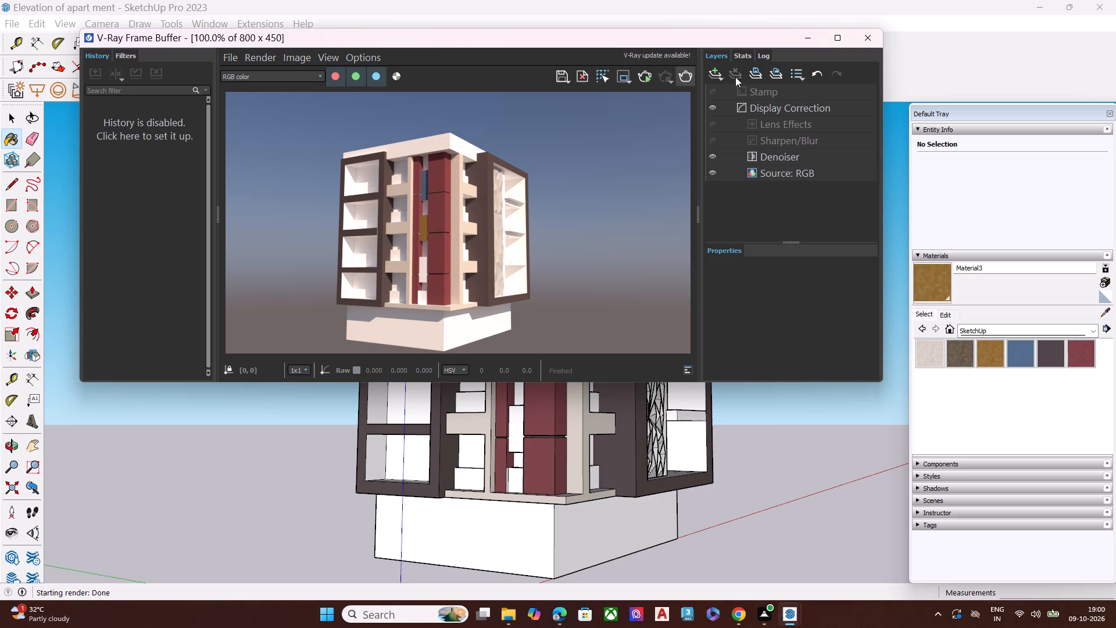
click(863, 39)
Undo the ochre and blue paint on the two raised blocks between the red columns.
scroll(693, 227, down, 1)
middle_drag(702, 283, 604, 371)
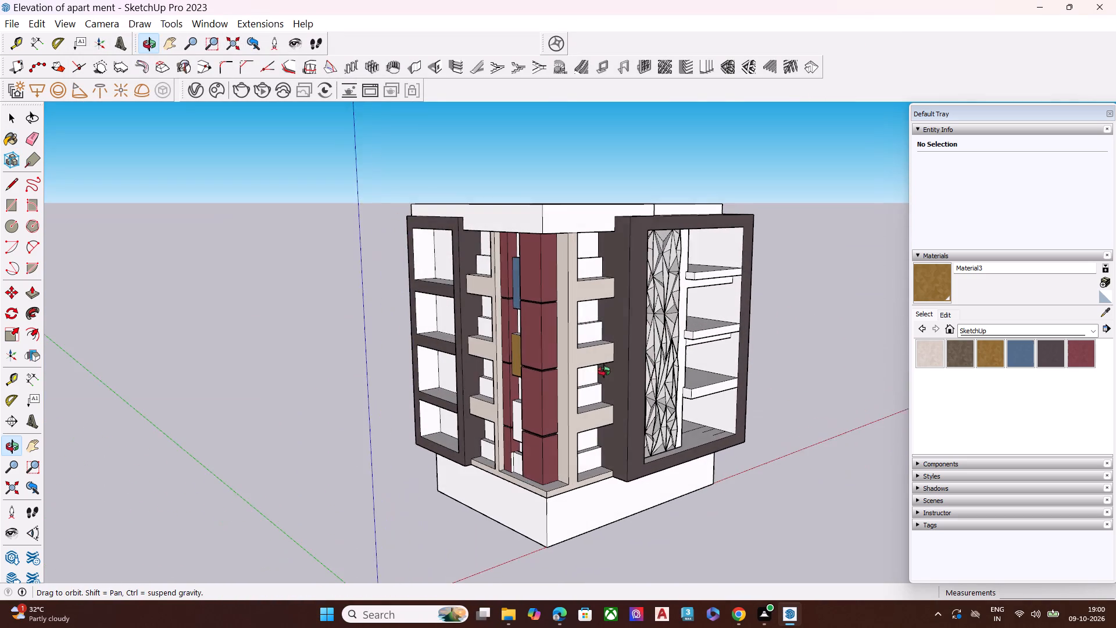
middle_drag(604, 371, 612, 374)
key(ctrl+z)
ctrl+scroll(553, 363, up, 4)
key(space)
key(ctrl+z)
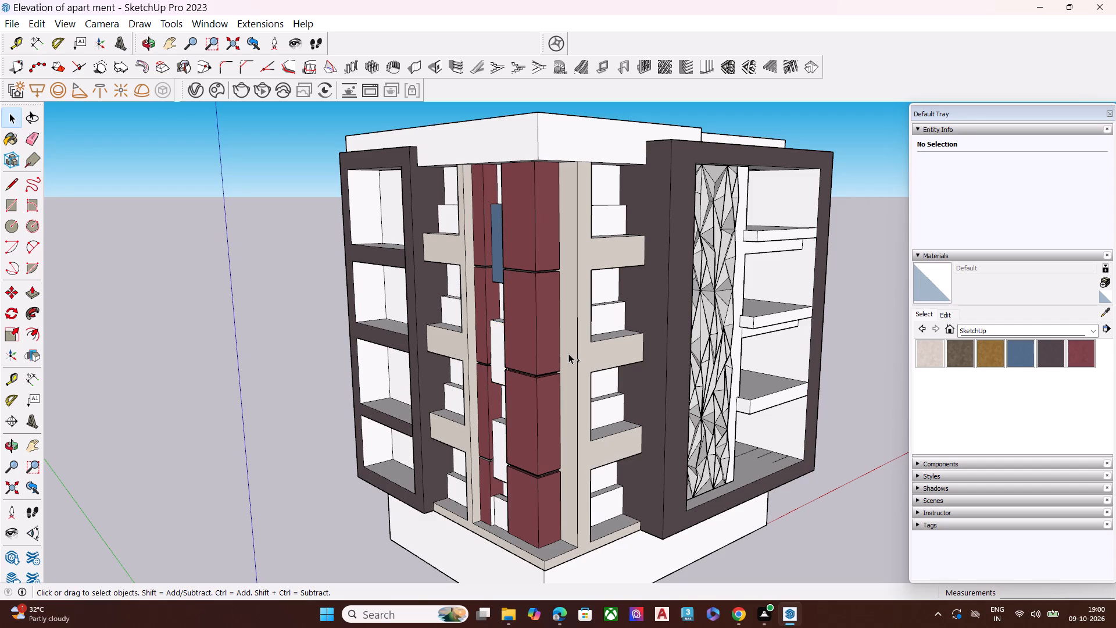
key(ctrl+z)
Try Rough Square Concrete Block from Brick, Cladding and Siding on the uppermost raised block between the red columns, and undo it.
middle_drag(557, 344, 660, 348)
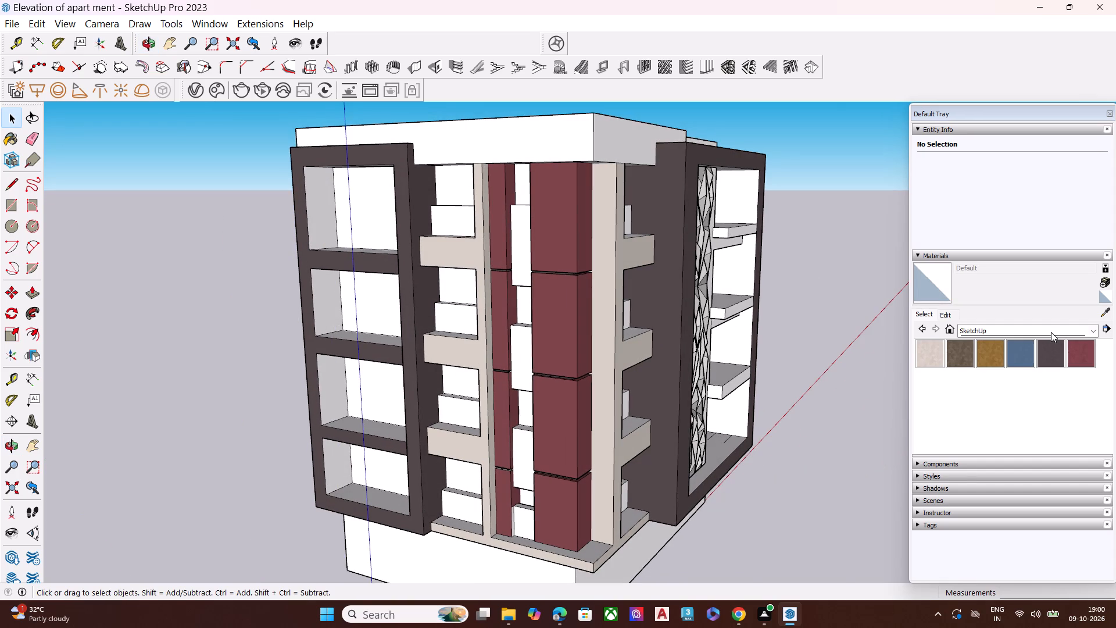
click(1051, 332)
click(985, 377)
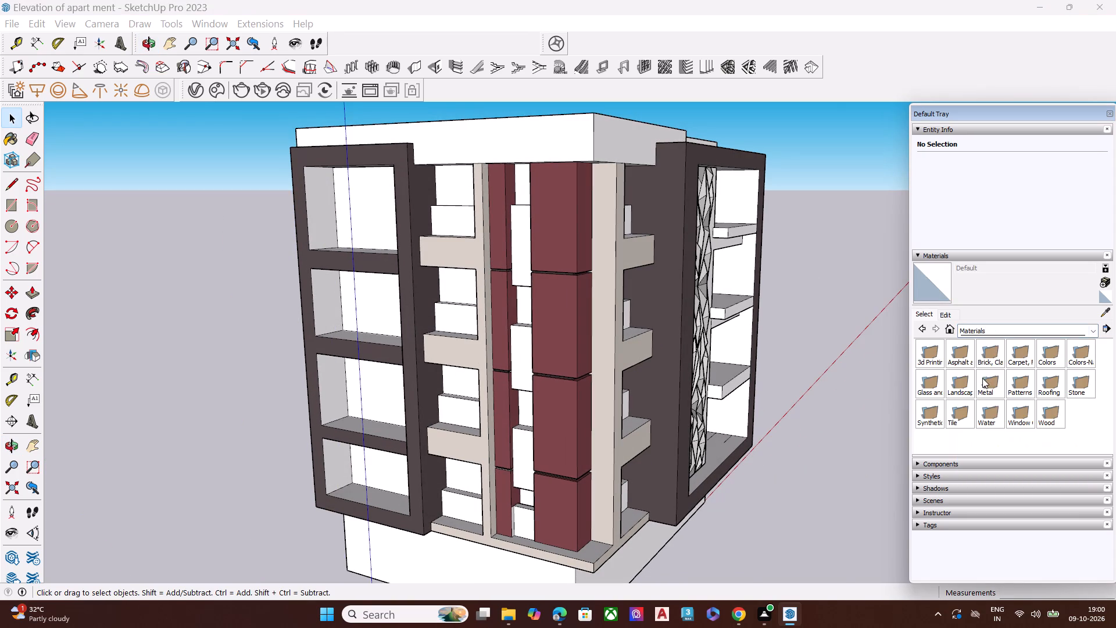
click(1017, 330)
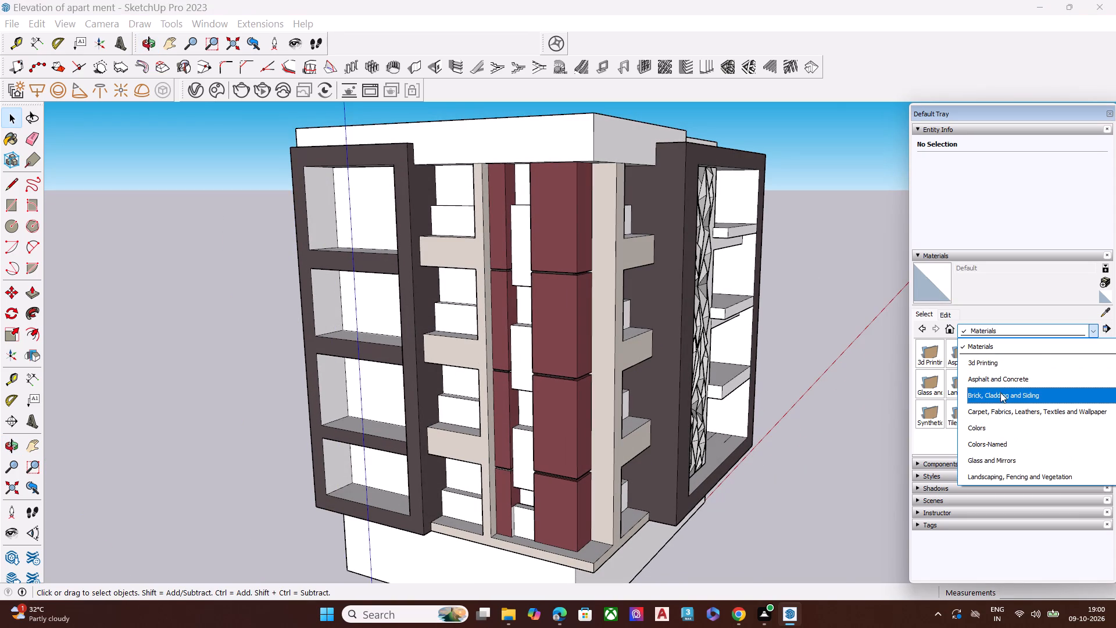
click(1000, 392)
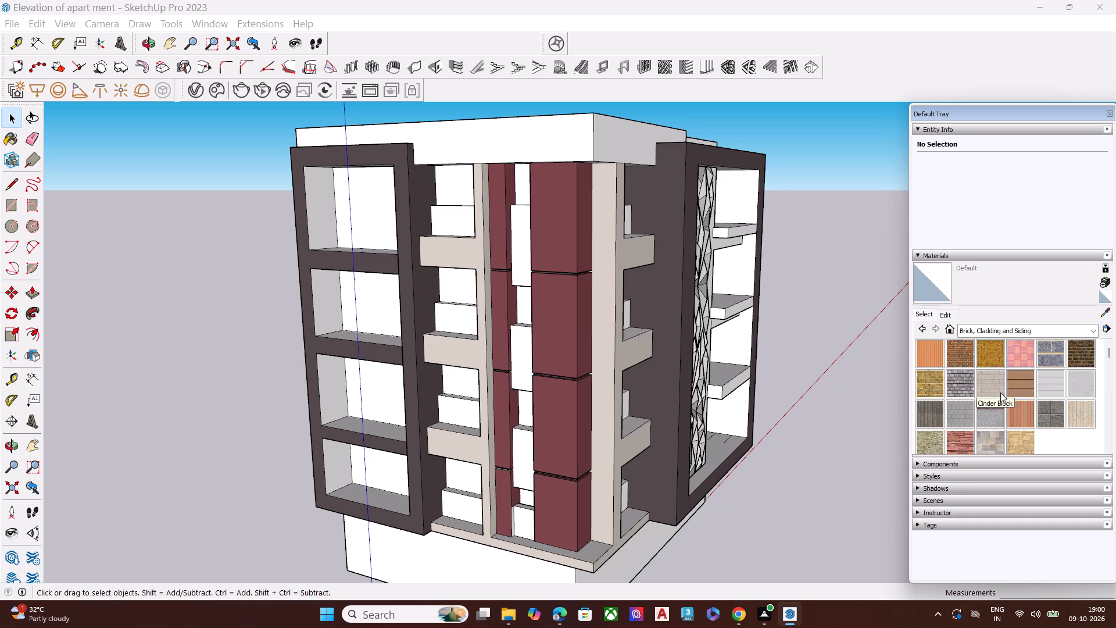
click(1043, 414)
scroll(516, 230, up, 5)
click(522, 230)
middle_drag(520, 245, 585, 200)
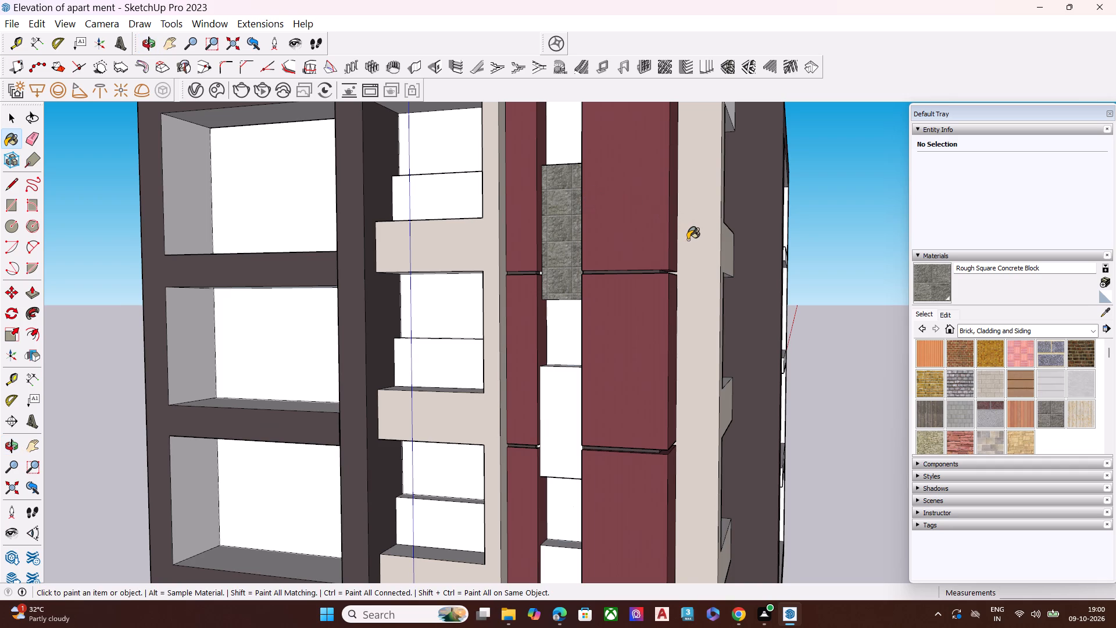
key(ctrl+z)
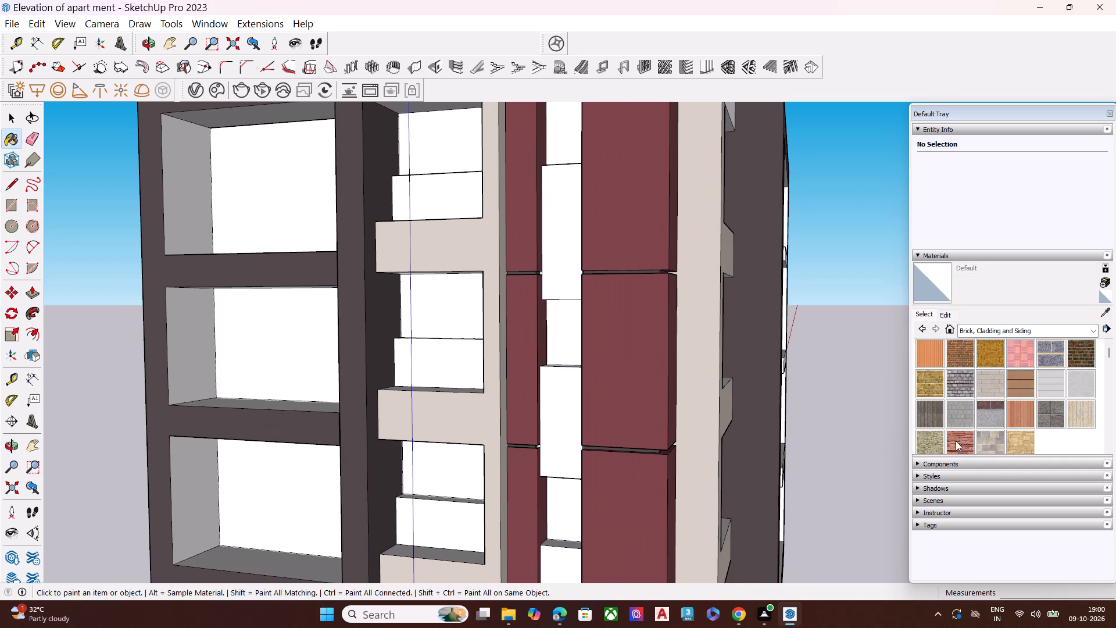
Browse the Brick, Cladding and Siding and Colors-Named material collections for a finish for the raised blocks between the red columns.
scroll(1018, 439, down, 4)
scroll(974, 403, up, 2)
click(983, 332)
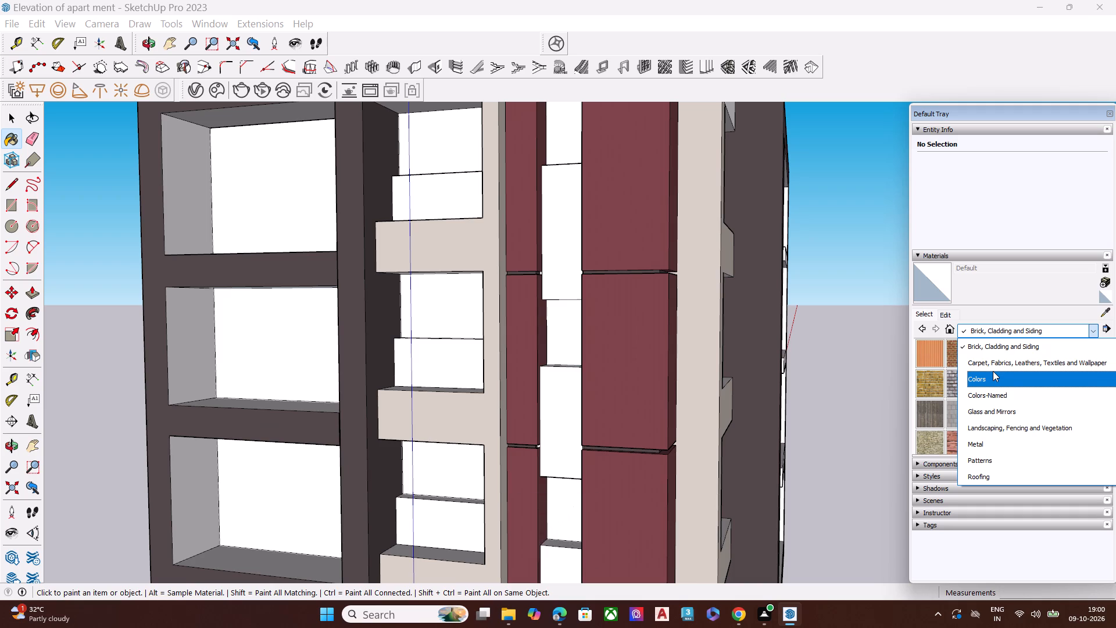
click(977, 396)
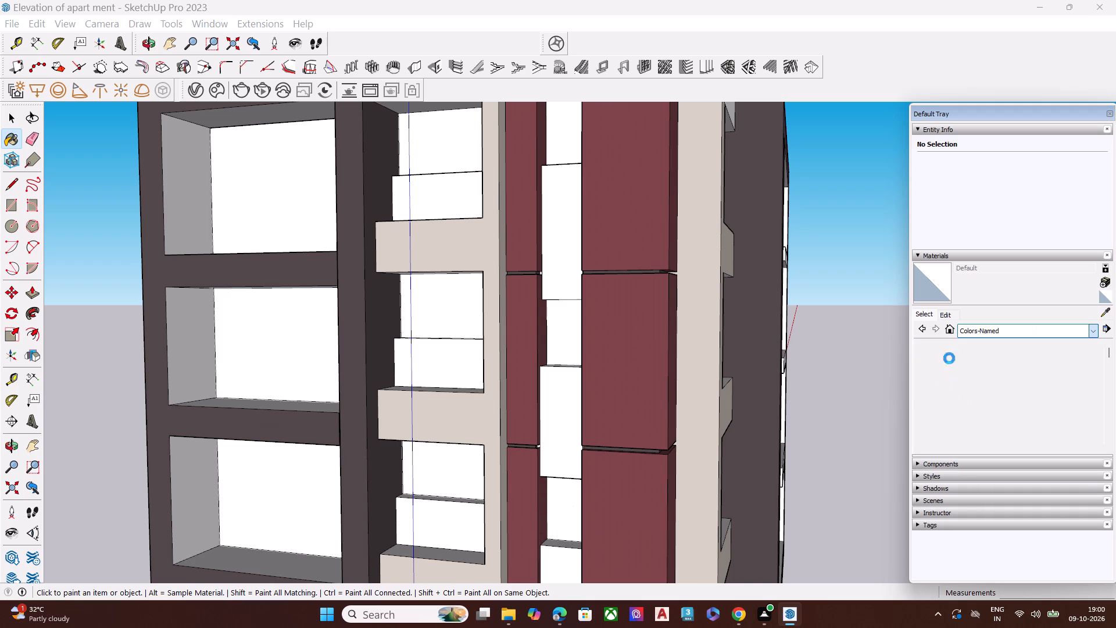
click(995, 333)
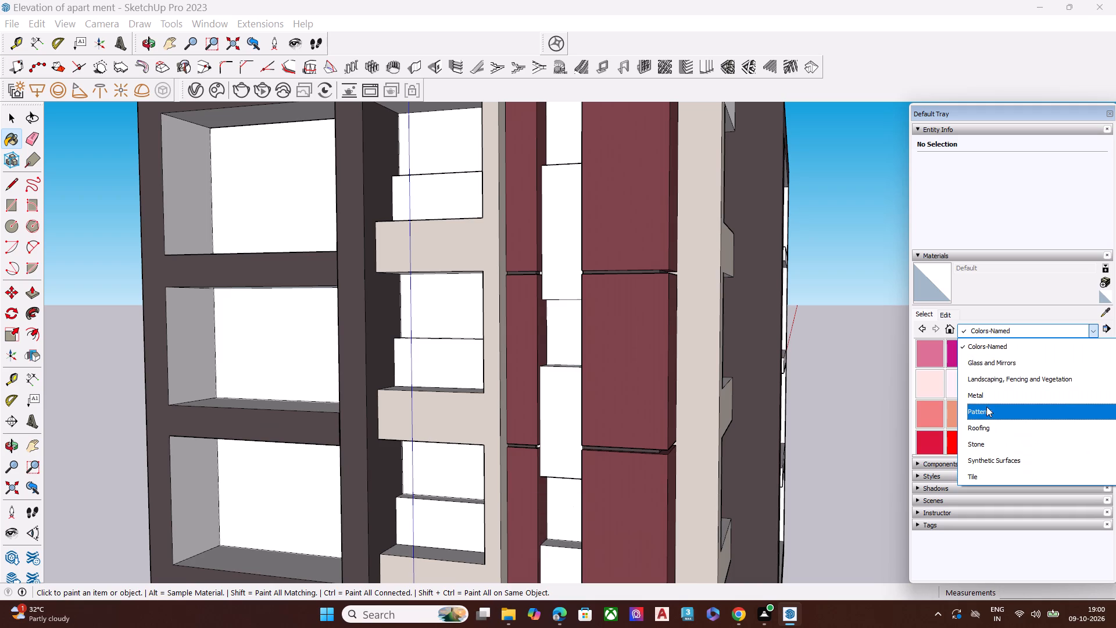
scroll(986, 445, down, 1)
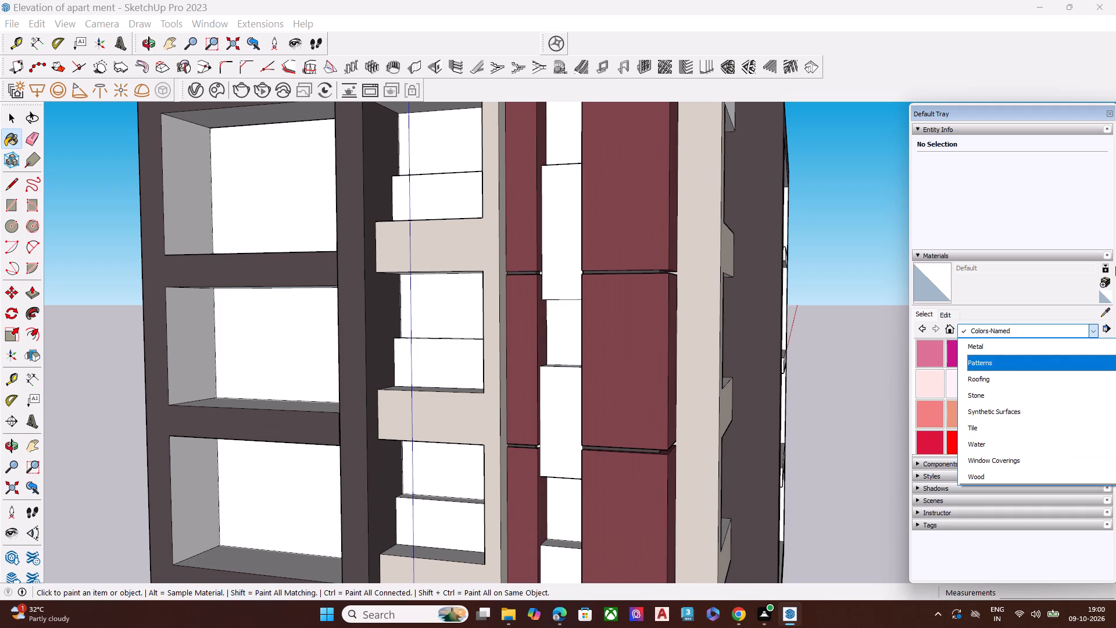
Review the scene materials in the V-Ray Asset Editor with their previews, including Lily_Blonde, Lily_Dark, Lily_Light and Heather_Shoes.
click(194, 87)
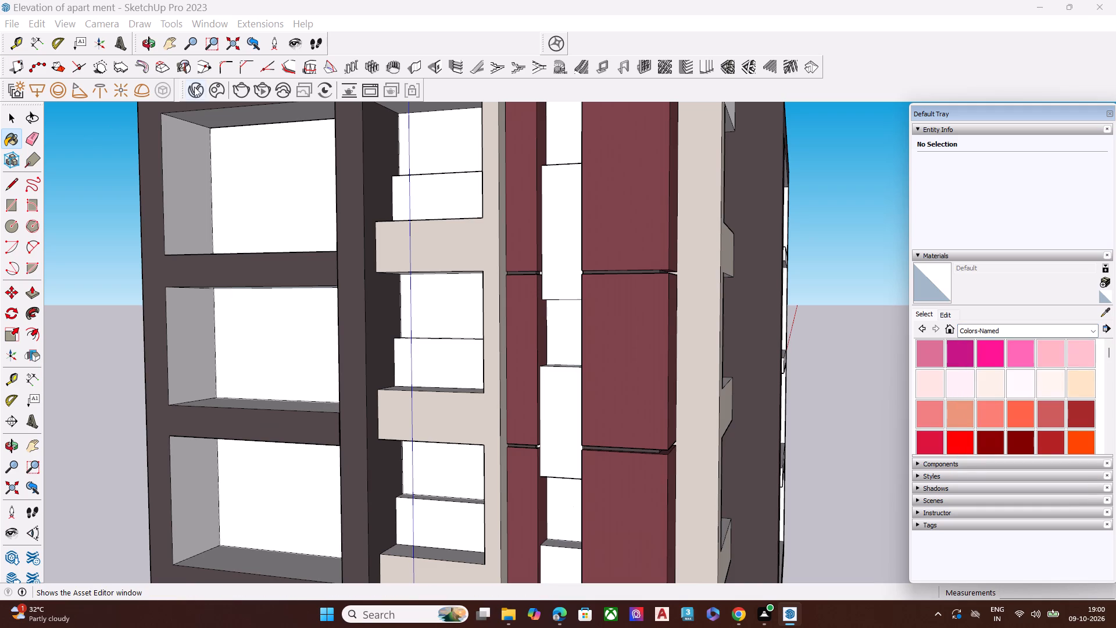
click(194, 95)
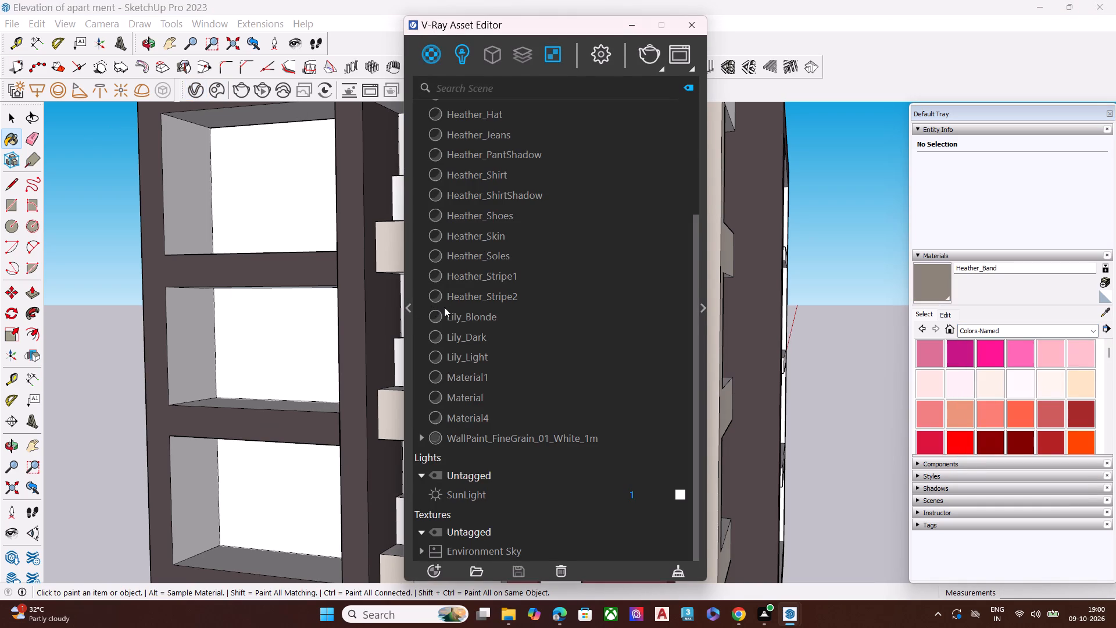
click(449, 306)
click(707, 313)
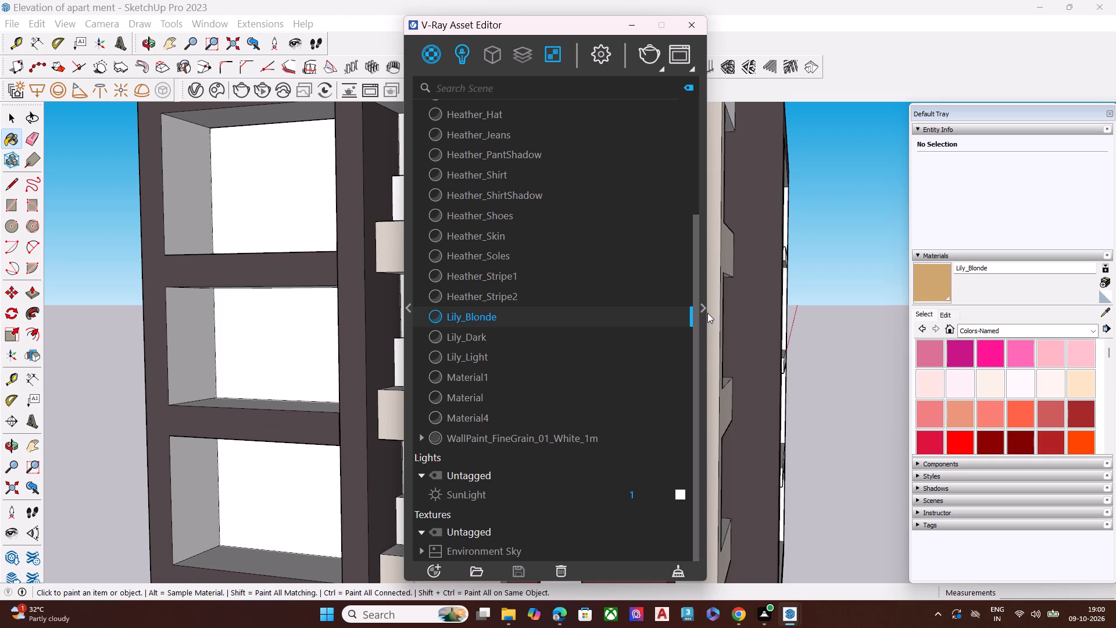
click(705, 313)
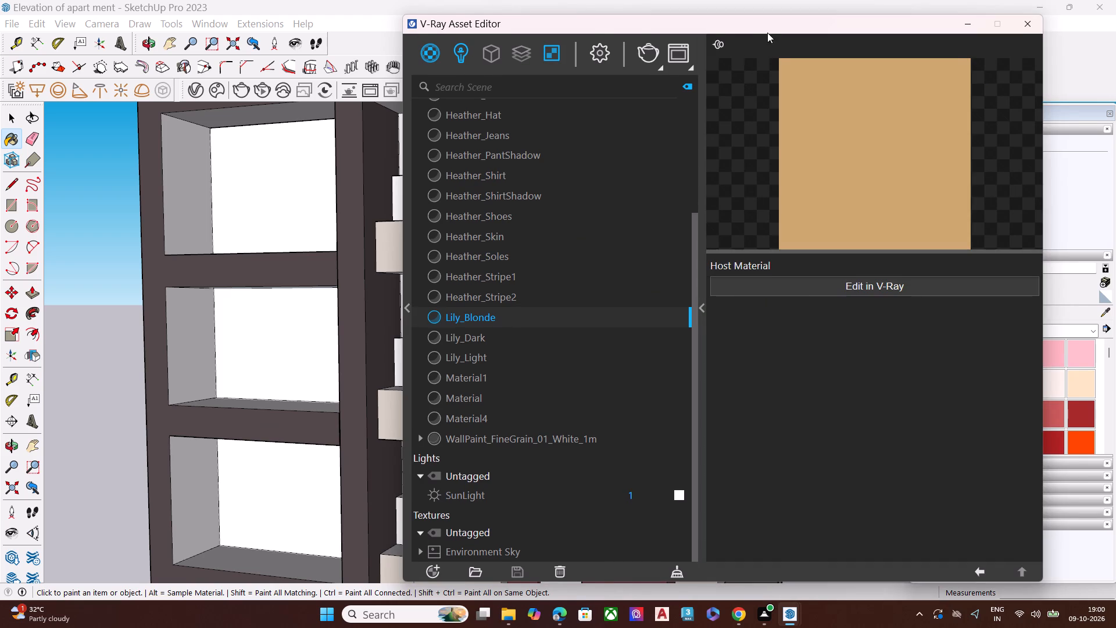
drag(771, 27, 531, 21)
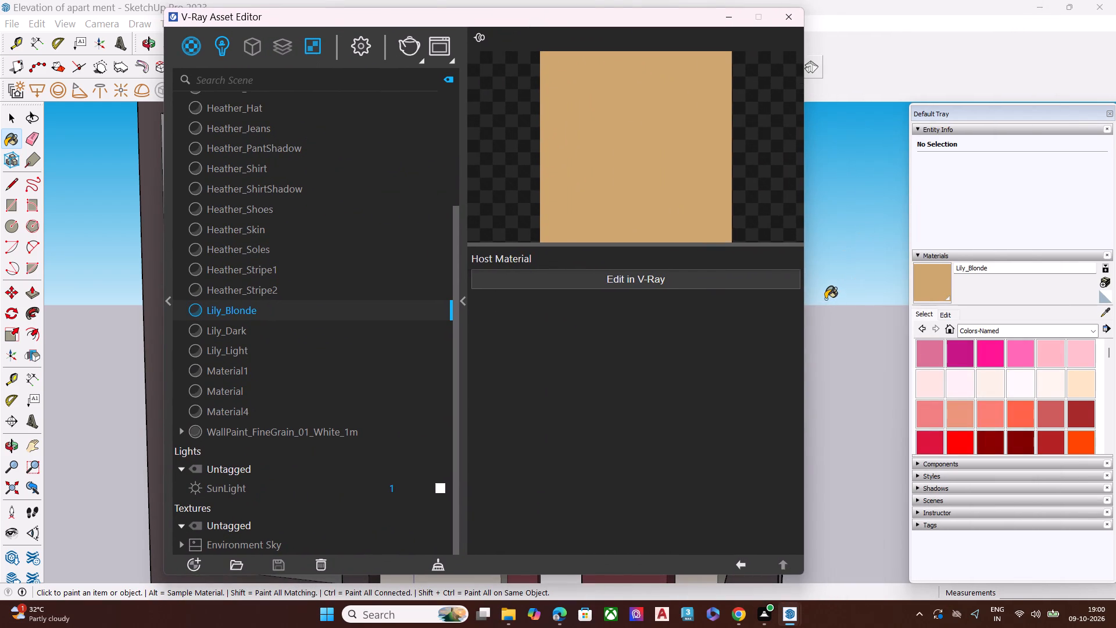
click(230, 337)
click(237, 349)
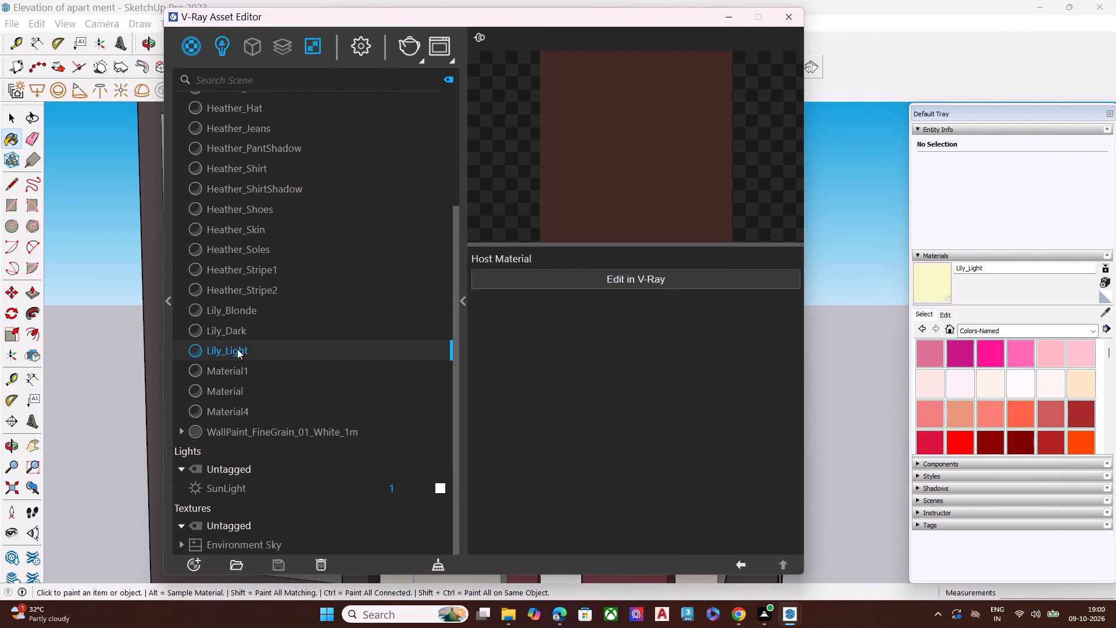
click(239, 305)
click(237, 255)
click(244, 215)
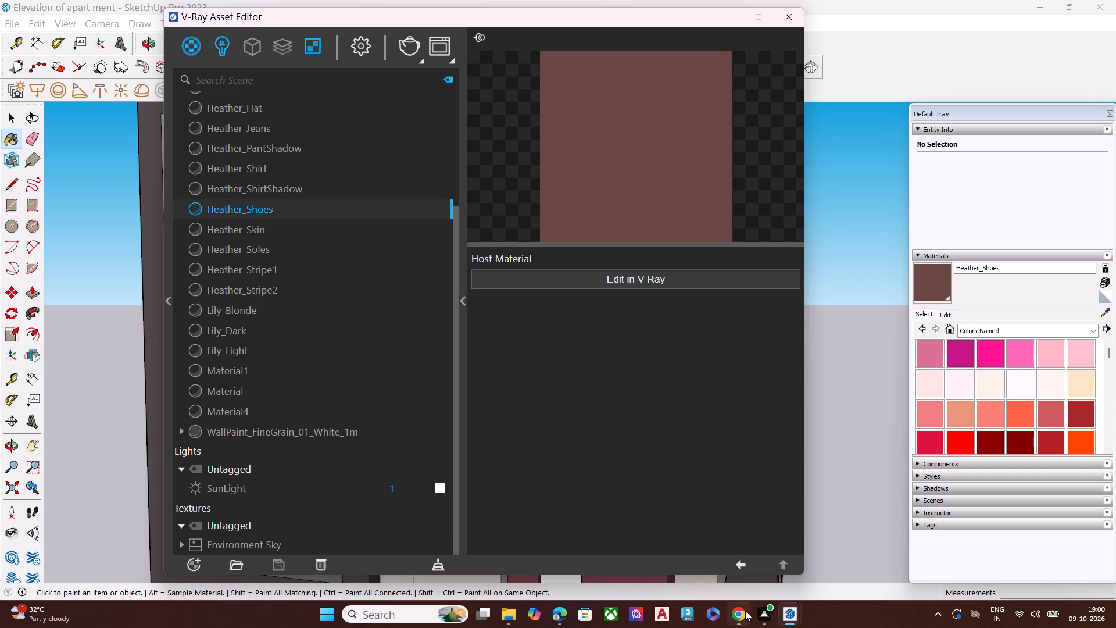
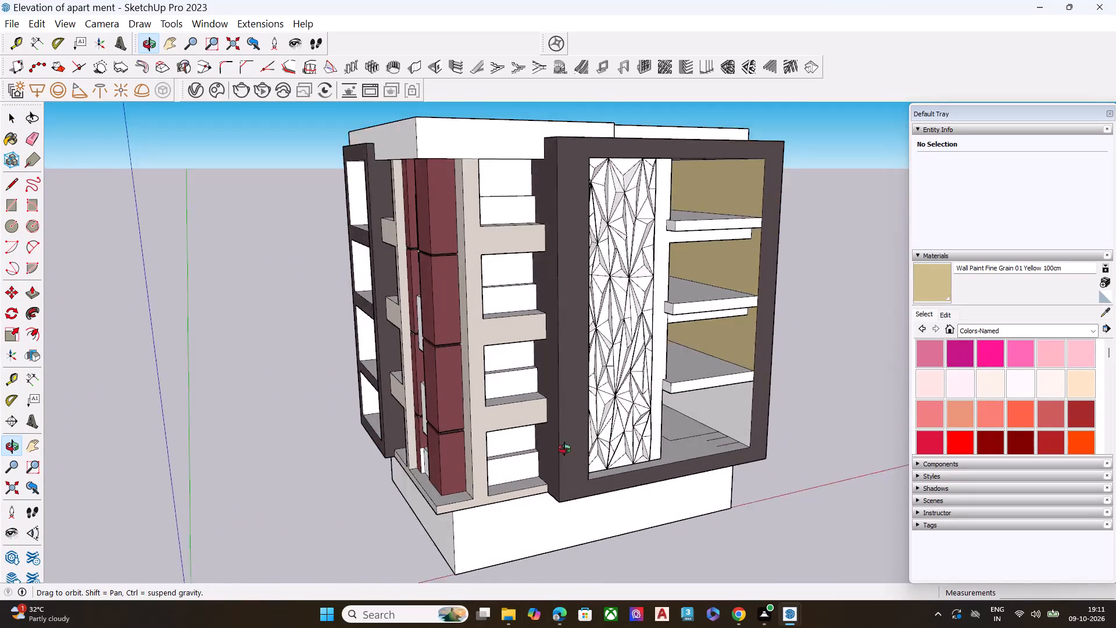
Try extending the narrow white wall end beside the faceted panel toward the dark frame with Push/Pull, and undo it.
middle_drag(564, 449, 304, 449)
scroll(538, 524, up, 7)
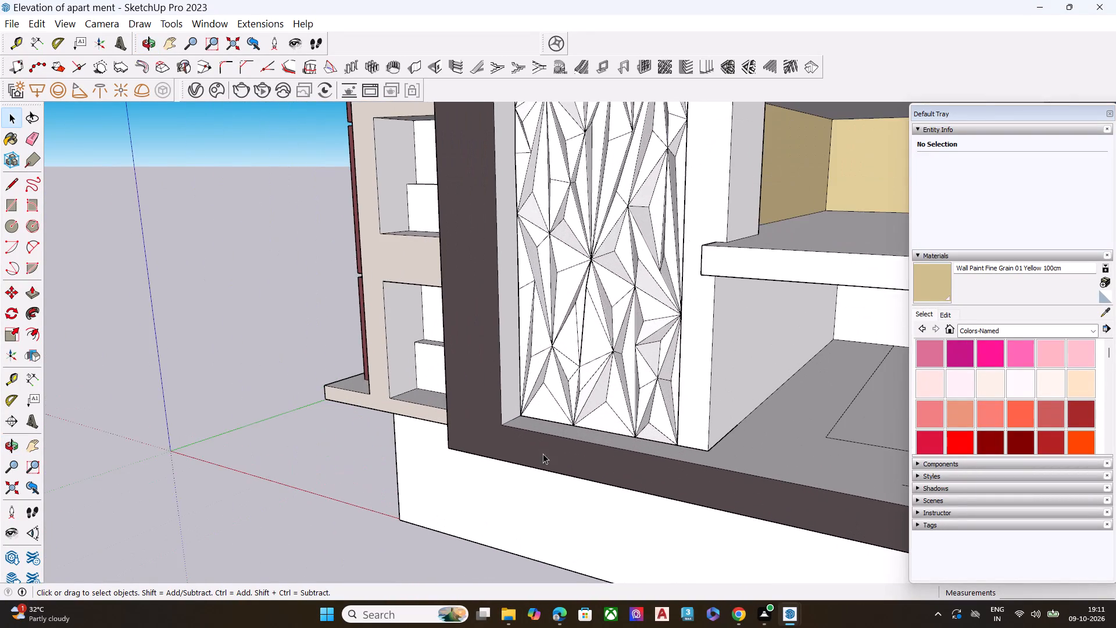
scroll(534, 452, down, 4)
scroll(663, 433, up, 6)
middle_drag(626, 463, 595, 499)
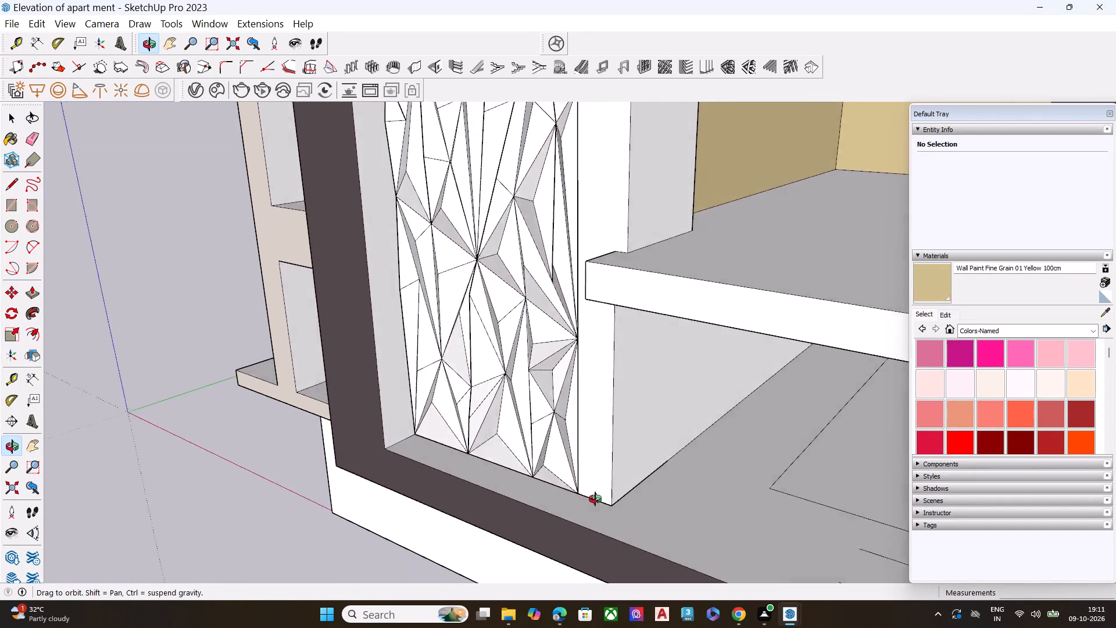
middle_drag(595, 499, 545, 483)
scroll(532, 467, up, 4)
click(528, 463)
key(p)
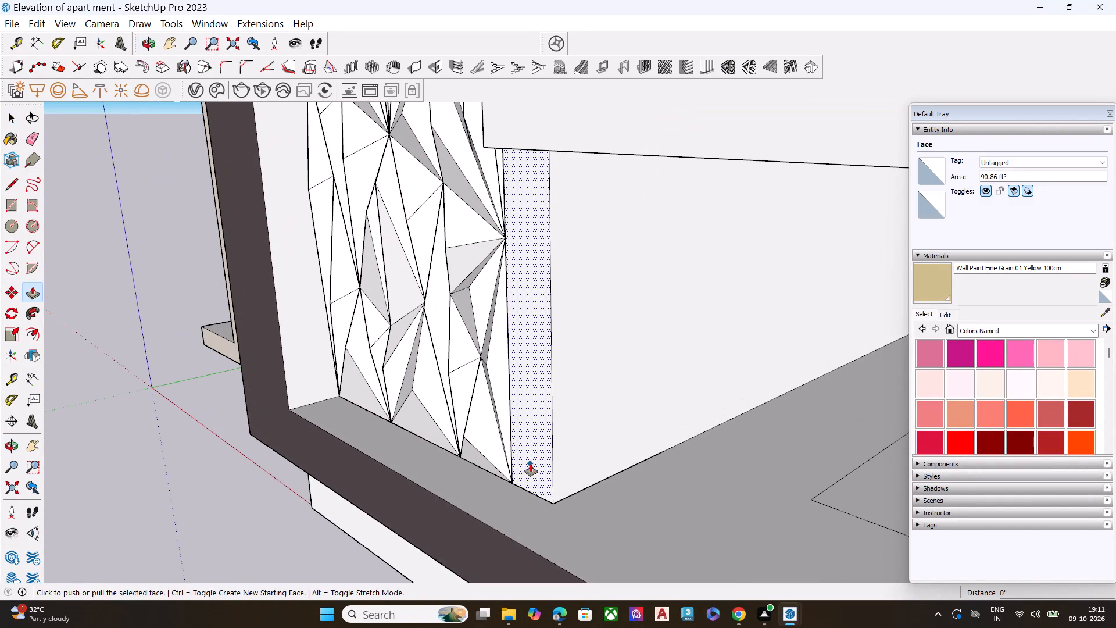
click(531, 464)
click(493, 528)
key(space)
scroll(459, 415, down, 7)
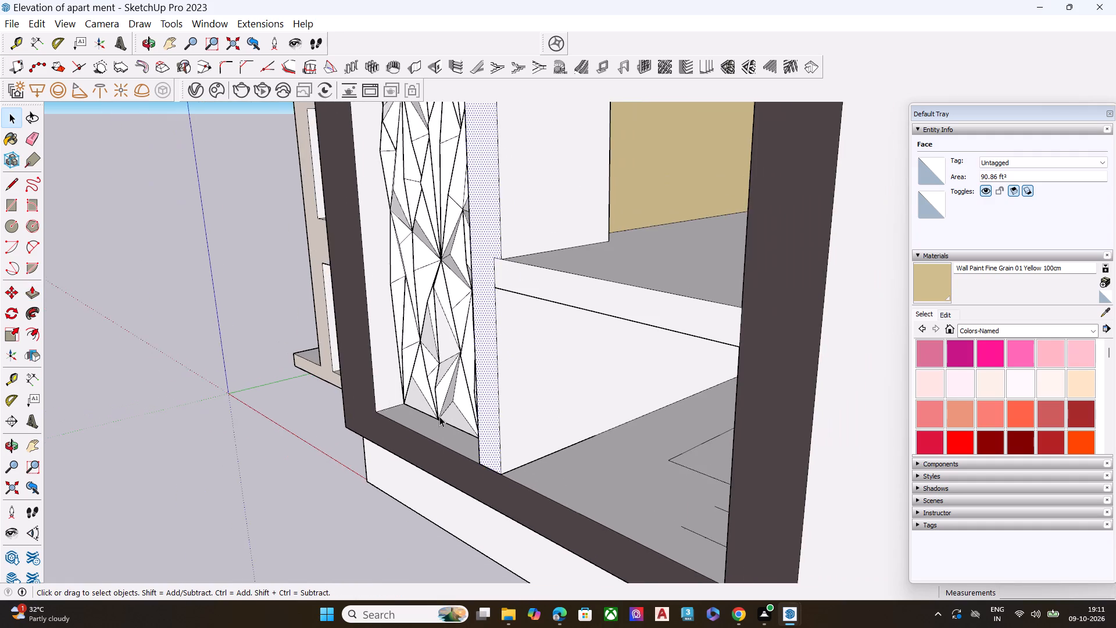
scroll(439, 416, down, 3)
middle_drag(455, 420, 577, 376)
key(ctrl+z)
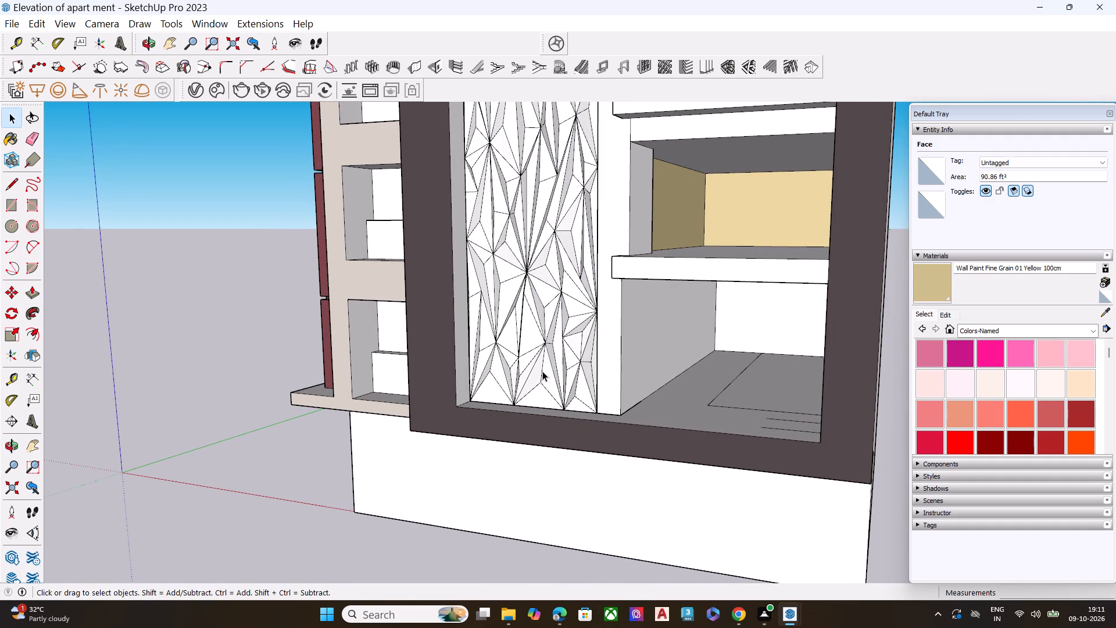
Examine the building's corner facade, the dark frames and the balcony bays from both sides.
scroll(530, 376, down, 3)
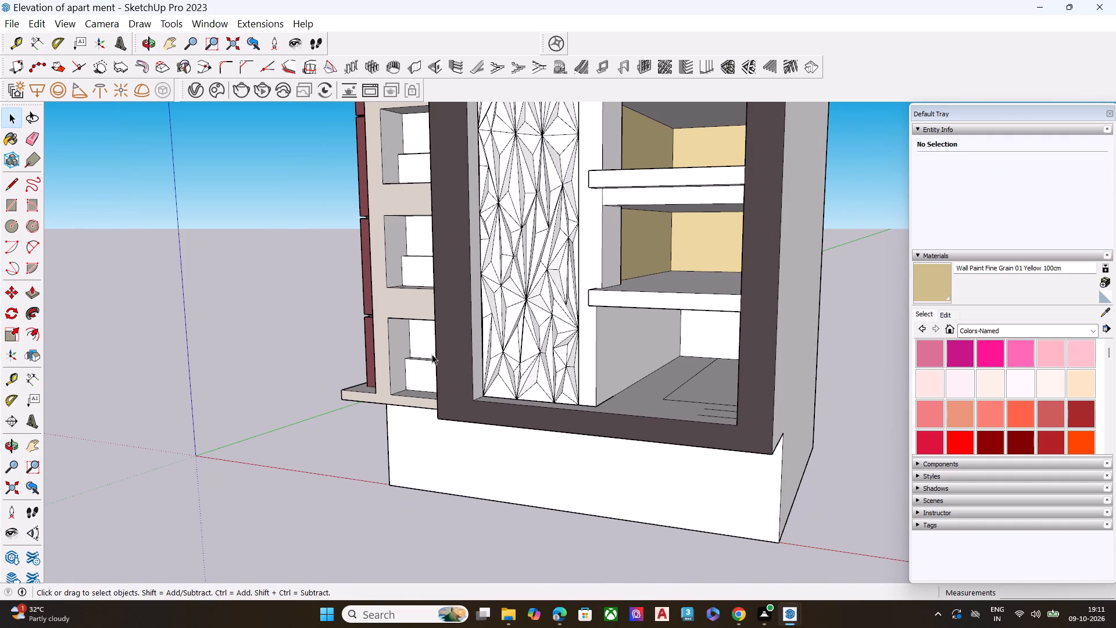
scroll(438, 357, down, 1)
middle_drag(459, 363, 803, 374)
scroll(521, 320, down, 5)
scroll(493, 206, up, 3)
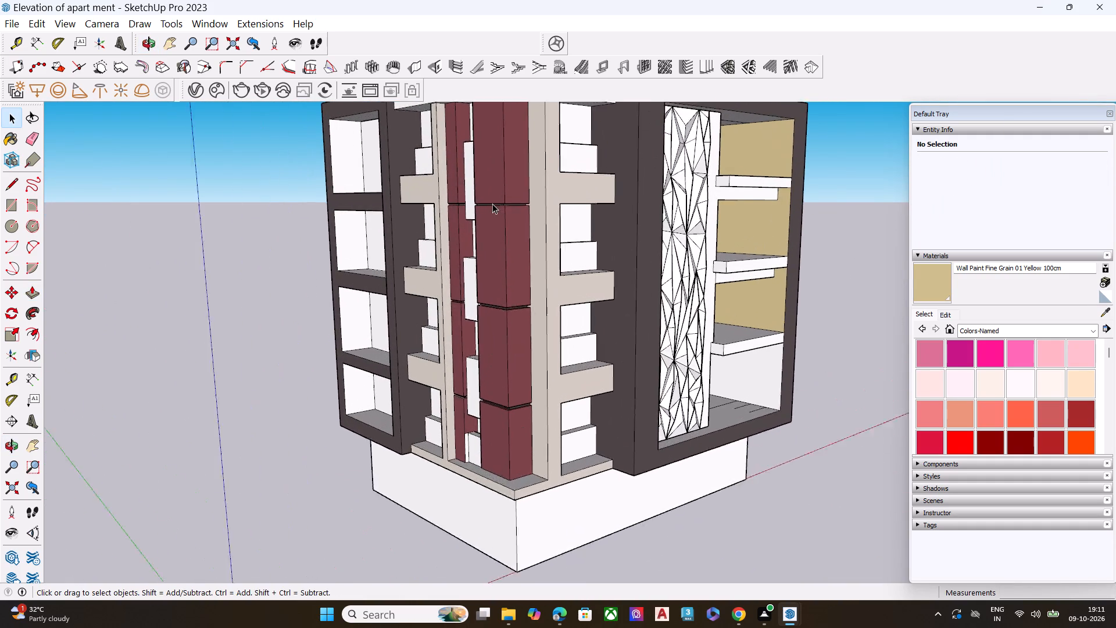
scroll(492, 204, up, 2)
scroll(526, 261, down, 3)
scroll(553, 308, down, 1)
middle_drag(591, 281, 671, 262)
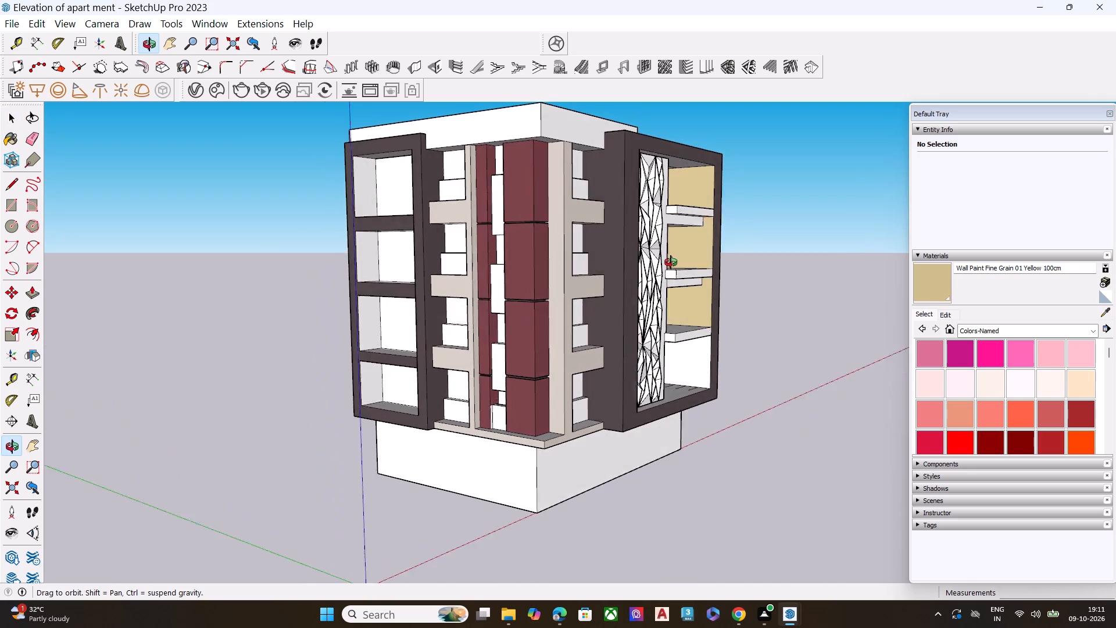
middle_drag(671, 262, 572, 251)
Paint the back and side walls of the lowest balcony bay beside the faceted panel with Wall Paint Fine Grain 01 Yellow 100cm.
scroll(739, 268, up, 7)
middle_drag(732, 322, 697, 322)
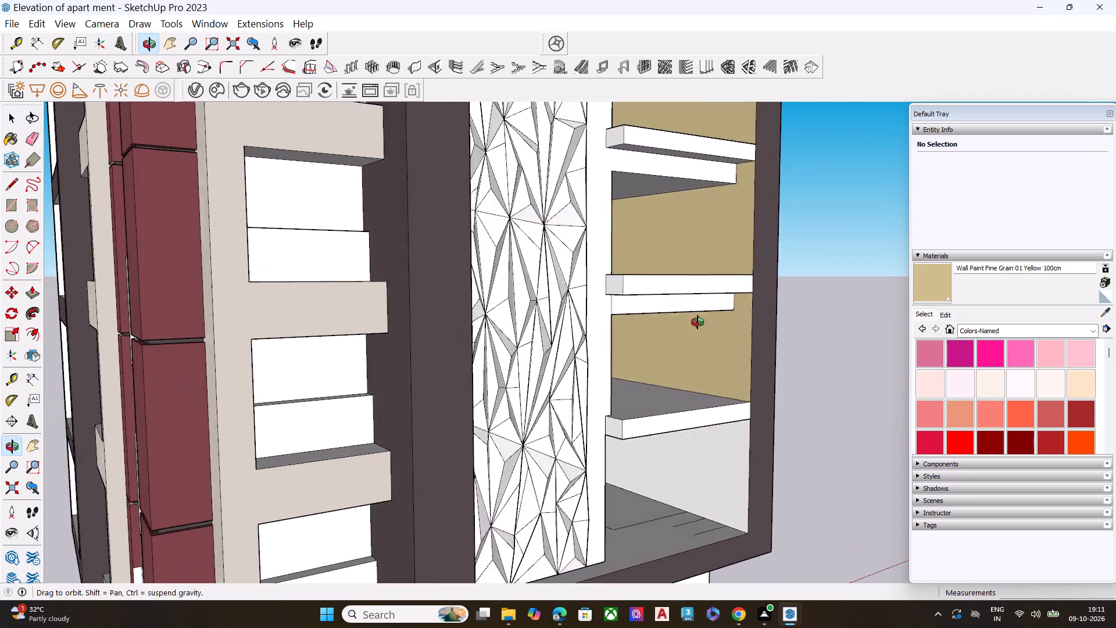
middle_drag(697, 322, 569, 322)
scroll(737, 305, down, 2)
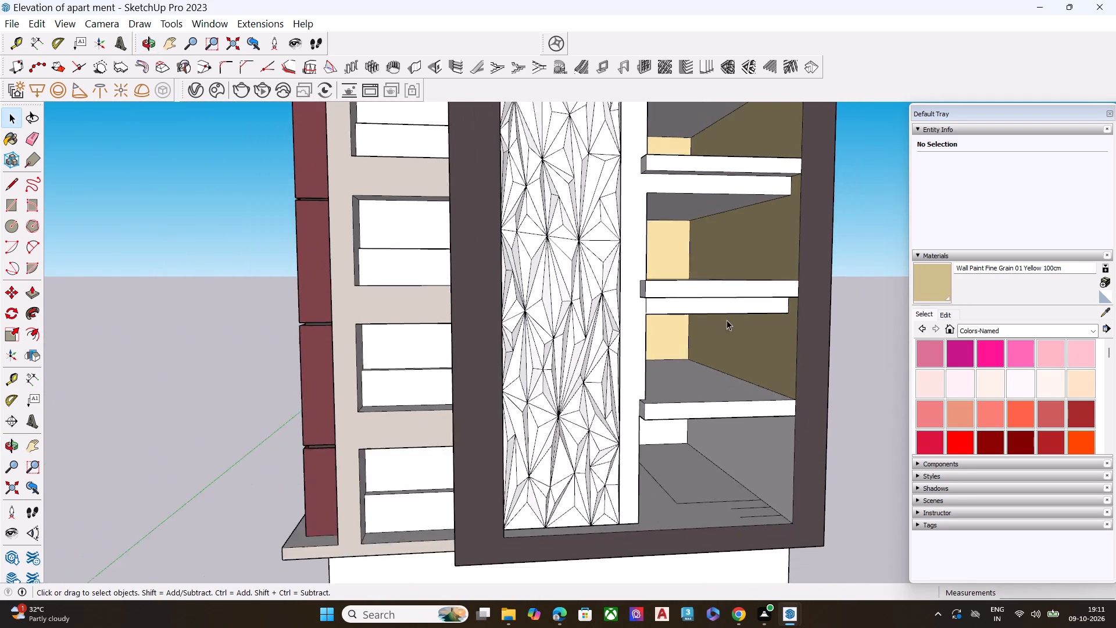
scroll(727, 320, down, 2)
middle_drag(691, 408, 632, 316)
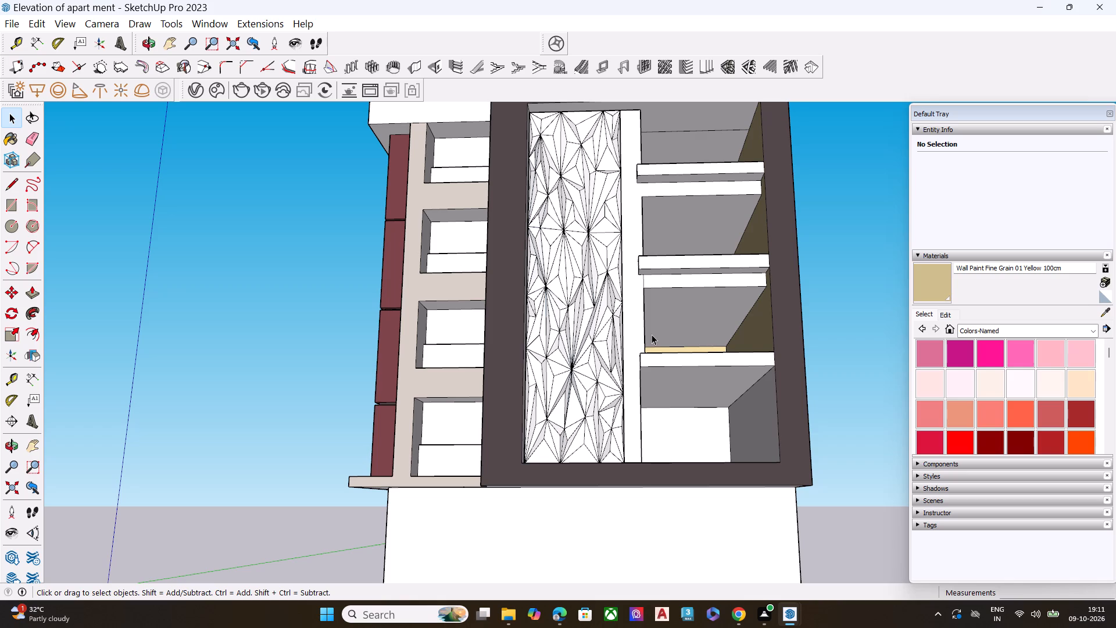
click(918, 290)
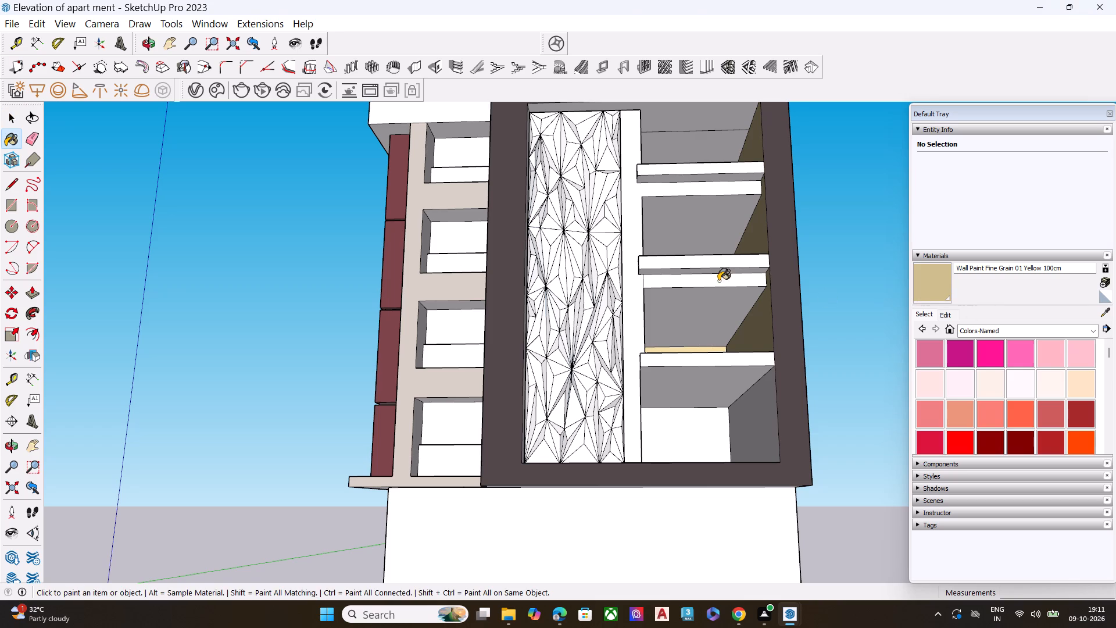
middle_drag(718, 293, 681, 351)
scroll(662, 428, up, 5)
click(622, 426)
click(668, 419)
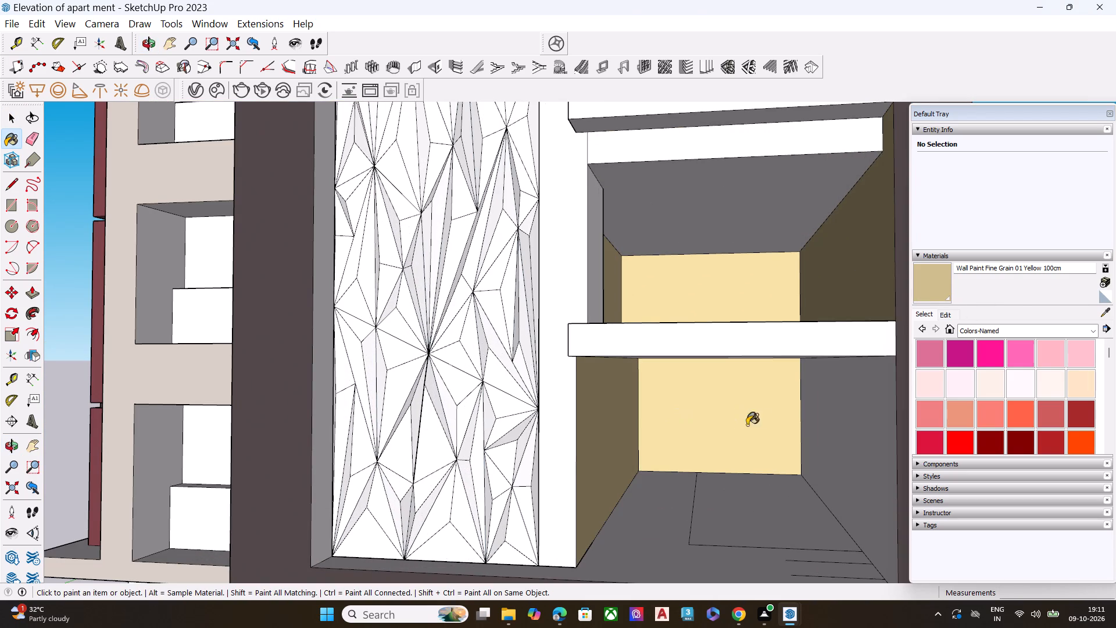
click(817, 426)
scroll(610, 368, down, 4)
middle_drag(531, 372, 591, 344)
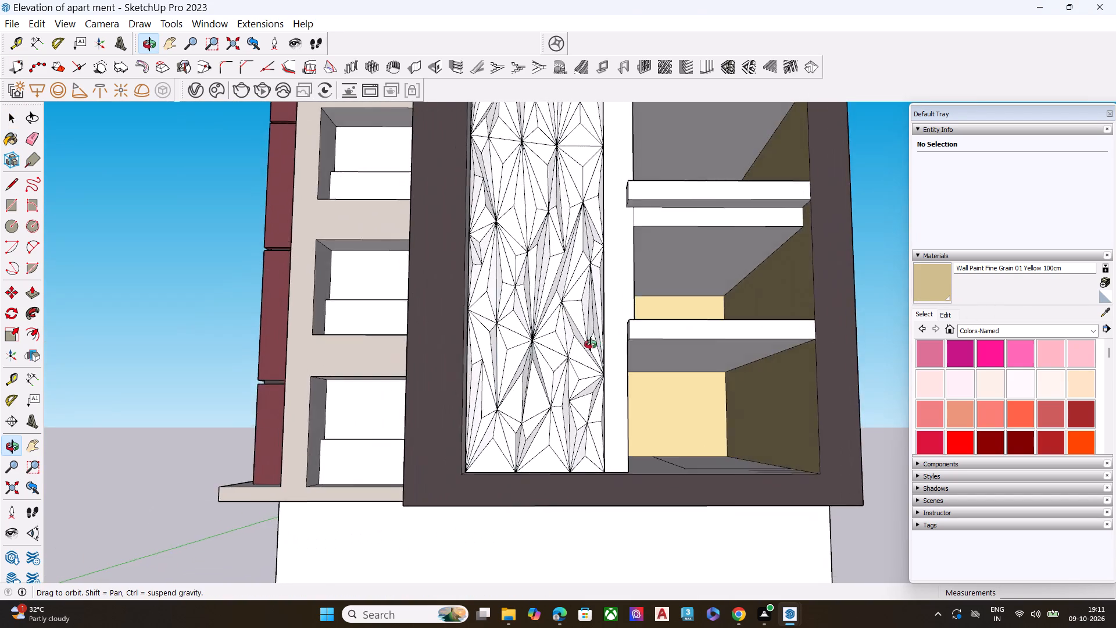
middle_drag(591, 344, 625, 369)
scroll(556, 306, down, 5)
key(space)
Examine the whole building elevation from several angles to check the painted balcony bays.
scroll(609, 322, down, 9)
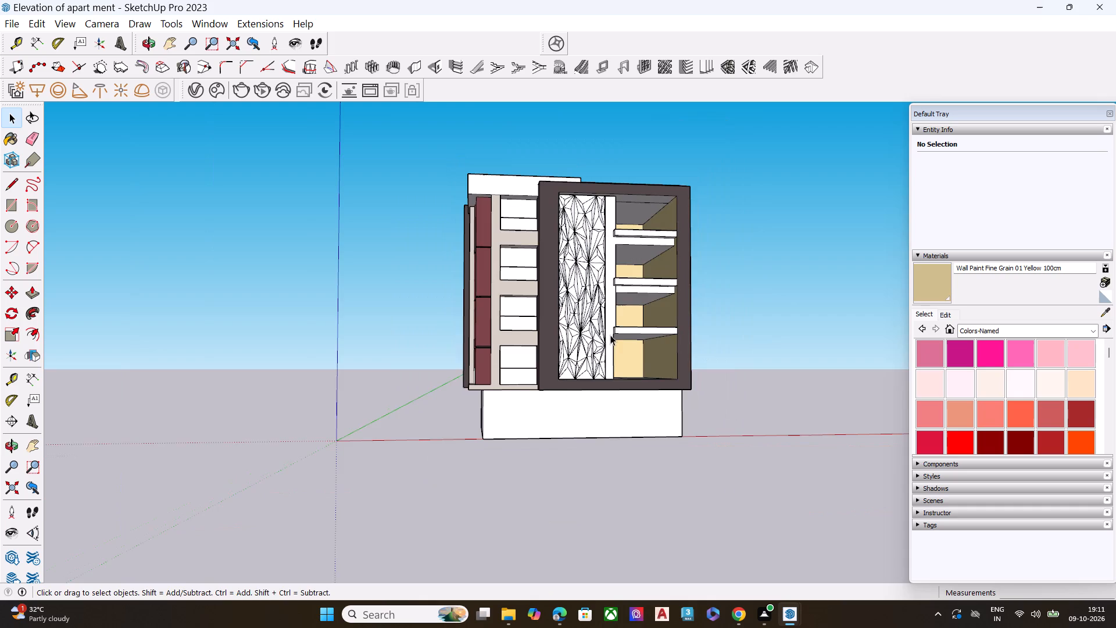
middle_drag(588, 352, 616, 290)
scroll(619, 296, up, 1)
scroll(564, 275, down, 1)
middle_drag(558, 245, 635, 346)
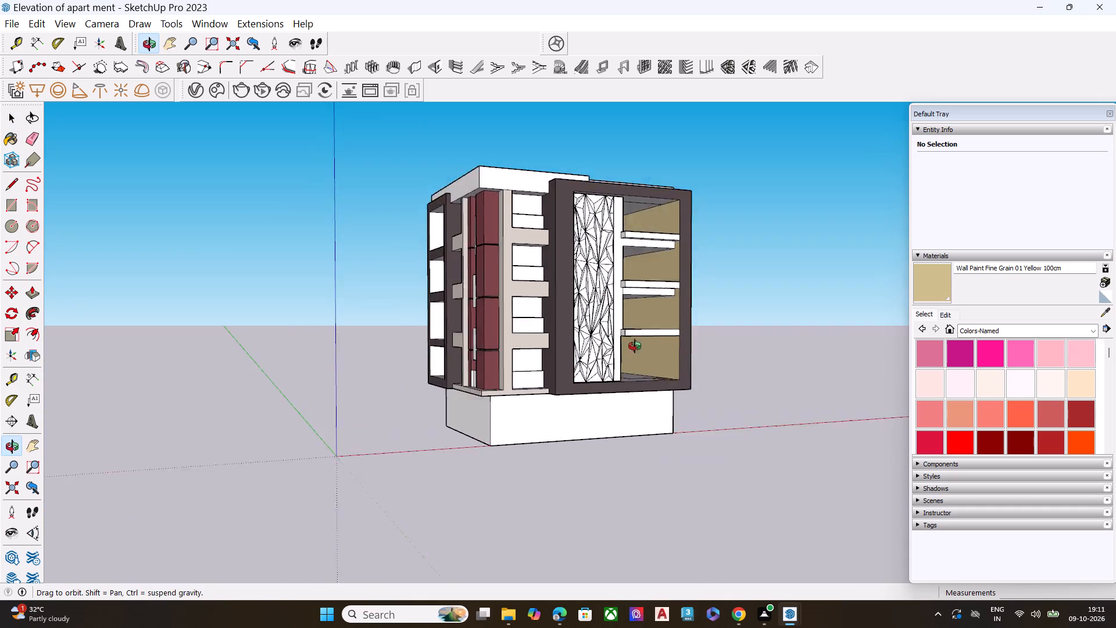
middle_drag(635, 346, 685, 390)
scroll(580, 224, up, 6)
scroll(502, 230, down, 5)
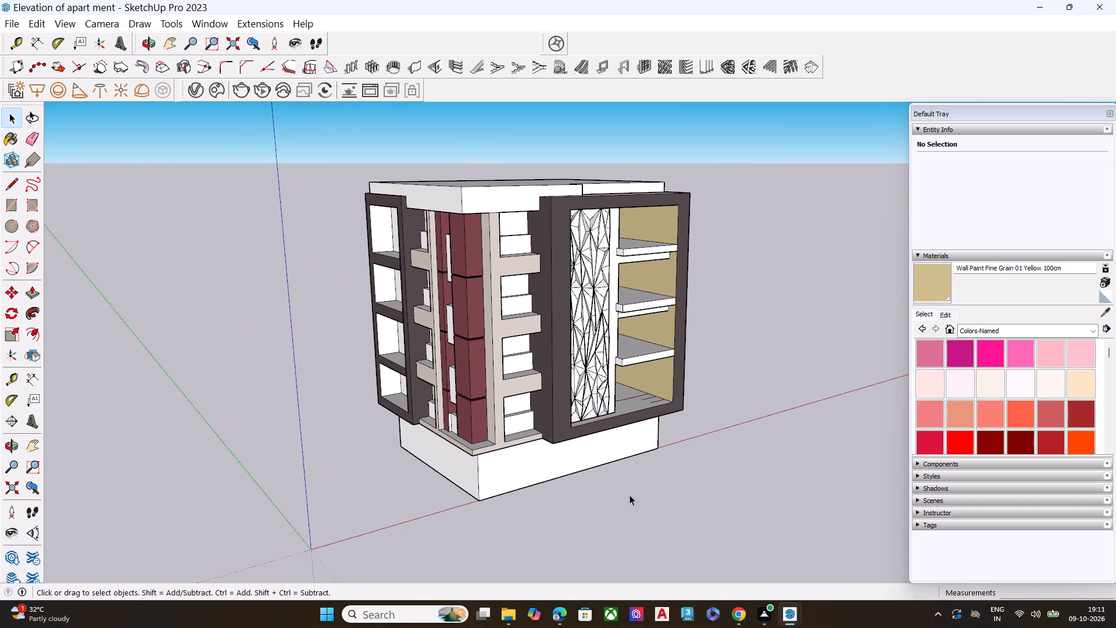
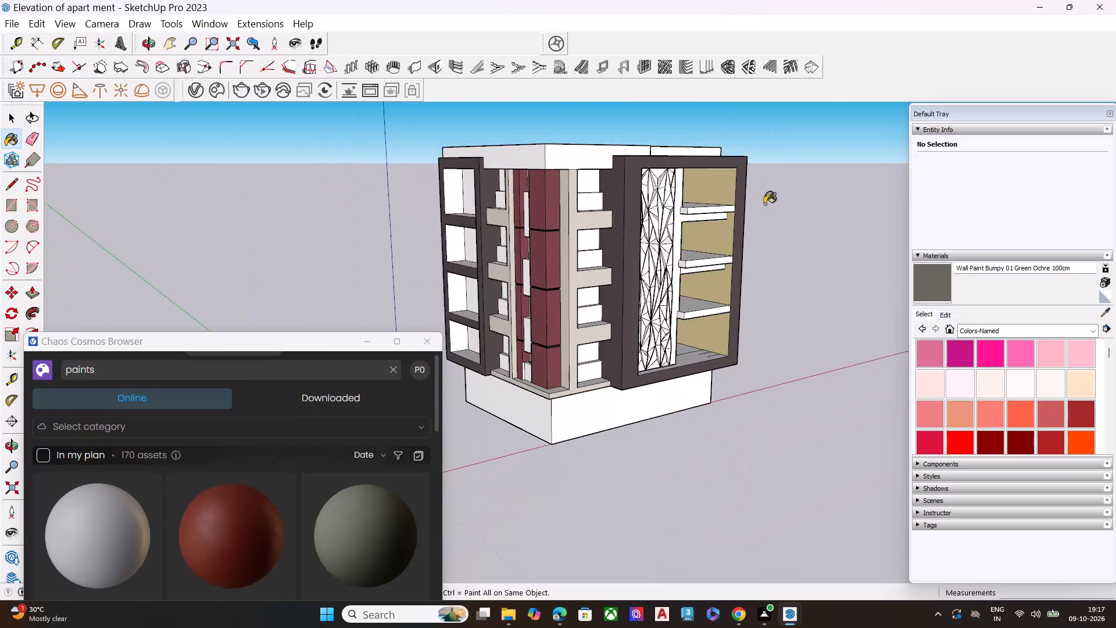
Paint the front faces of the four white blocks between the dark red columns with Wall Paint Bumpy 01 Green Ochre 100cm.
scroll(414, 251, up, 2)
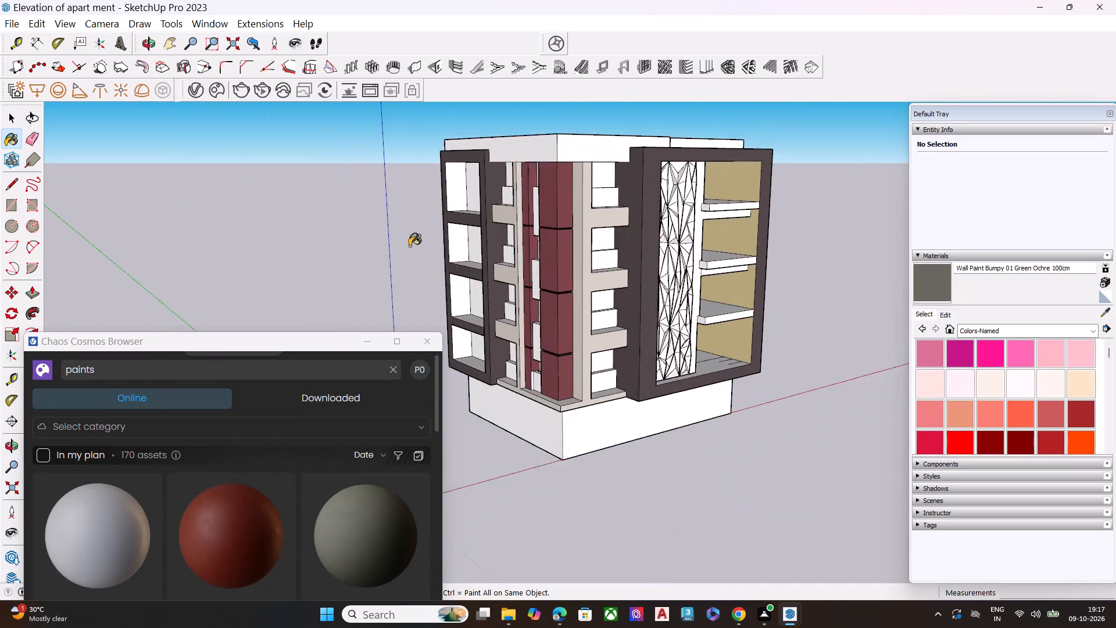
scroll(409, 246, up, 4)
scroll(588, 167, up, 7)
middle_drag(552, 204, 659, 224)
click(690, 213)
scroll(595, 210, down, 6)
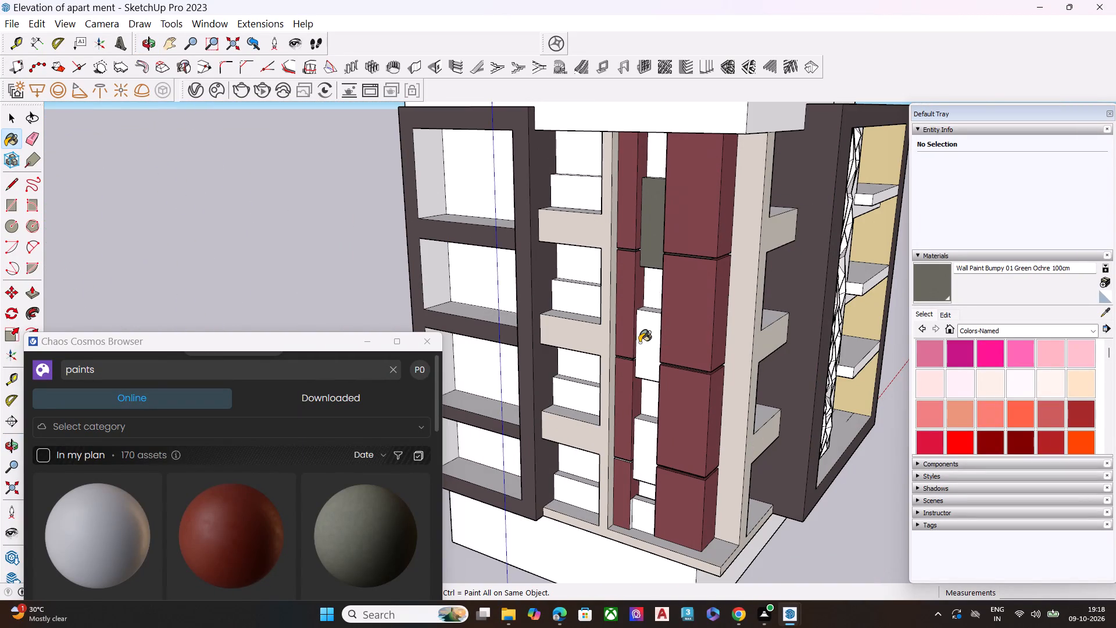
click(650, 341)
middle_drag(635, 393, 637, 335)
scroll(648, 467, up, 2)
scroll(646, 452, down, 1)
scroll(646, 452, up, 4)
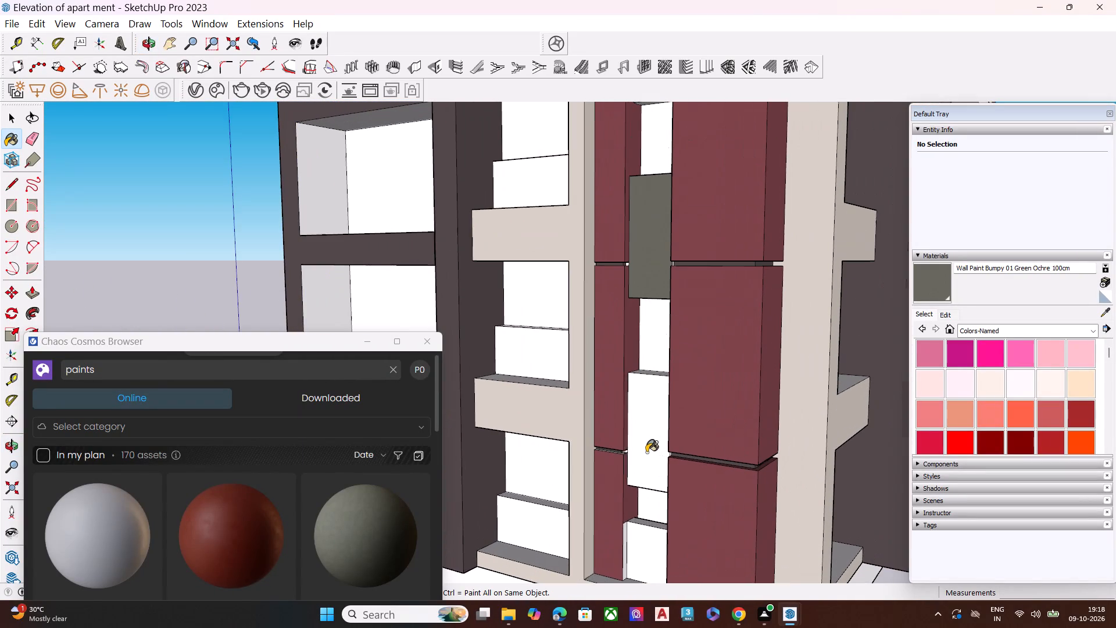
click(646, 452)
click(643, 563)
Paint the exposed top and underside faces of the two lowest green blocks with Wall Paint Bumpy 01 Green Ochre 100cm.
middle_drag(640, 559, 659, 512)
scroll(646, 529, up, 4)
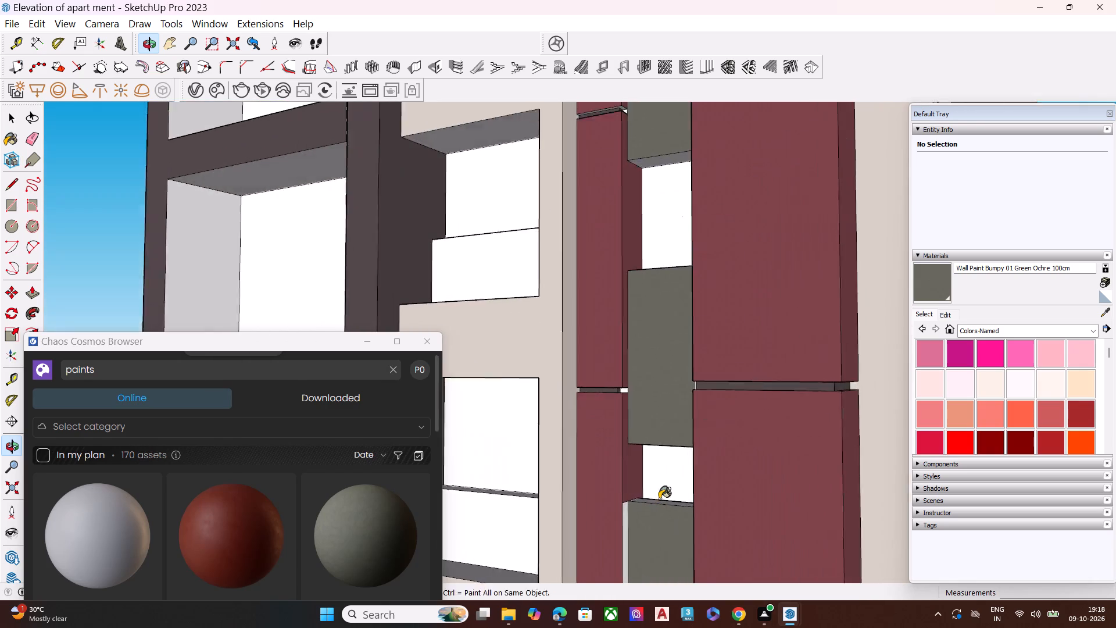
scroll(659, 499, up, 2)
middle_drag(659, 494, 666, 448)
scroll(659, 406, up, 1)
middle_drag(660, 401, 682, 195)
click(700, 256)
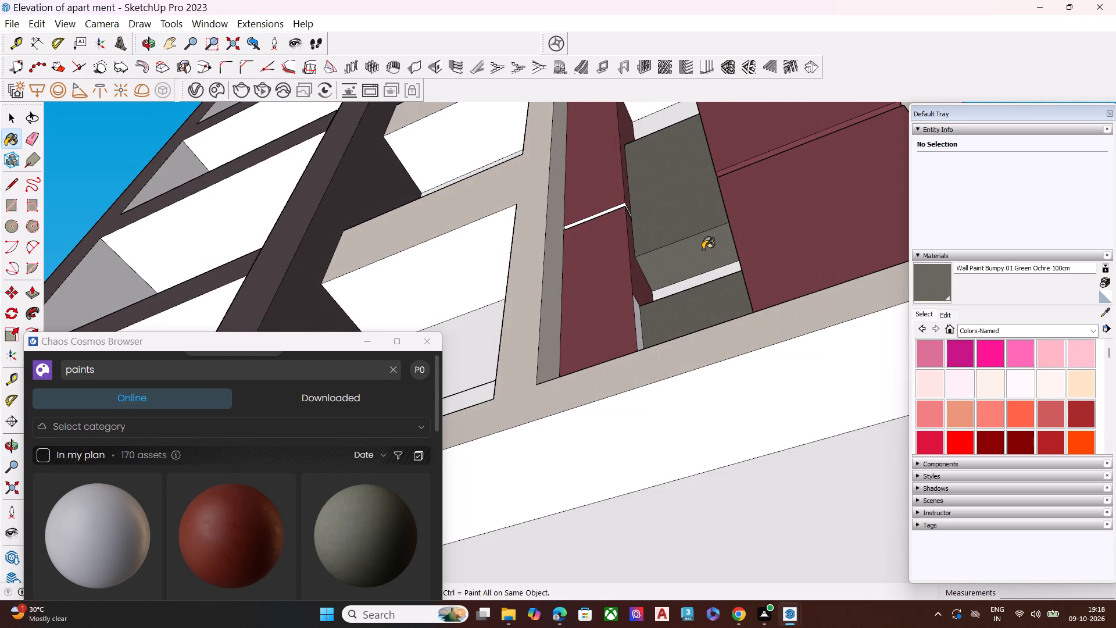
middle_drag(703, 249, 690, 611)
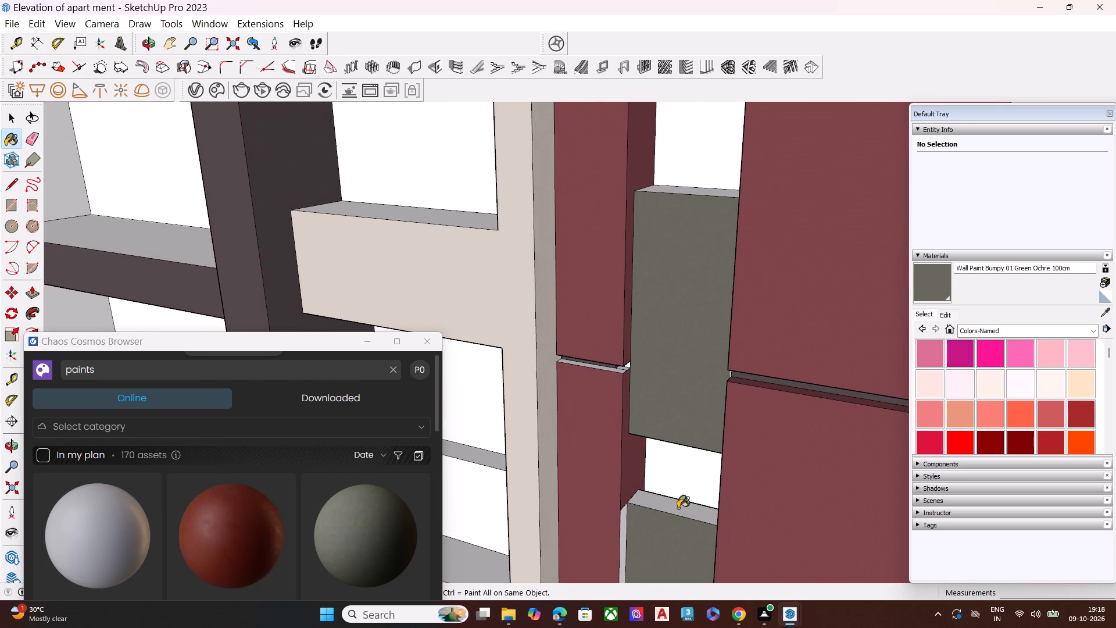
click(678, 508)
scroll(610, 440, down, 7)
click(668, 309)
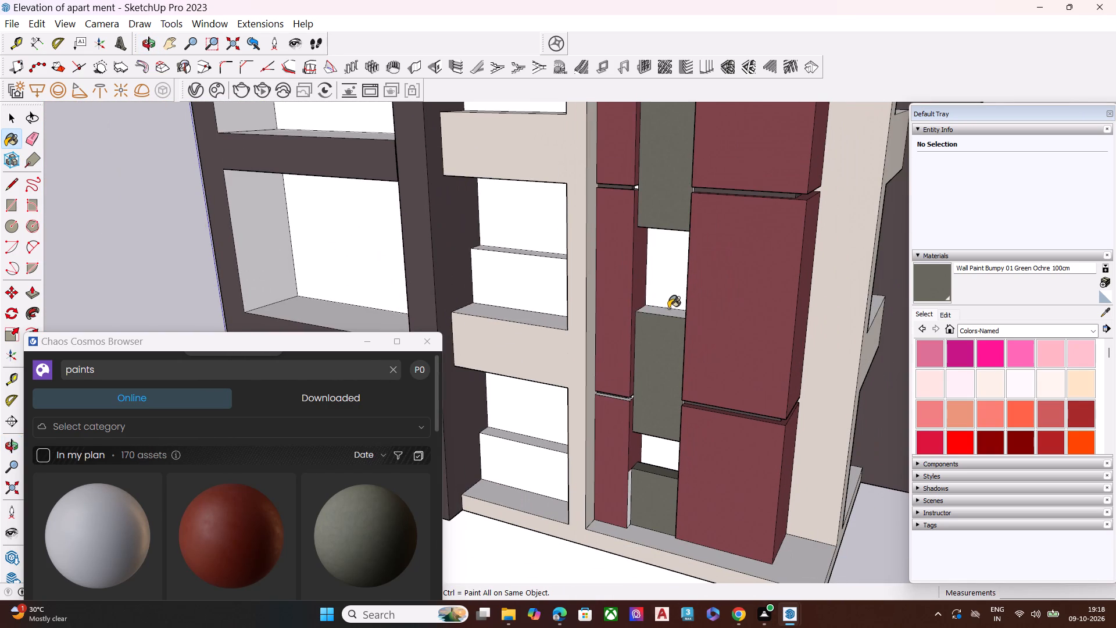
click(664, 312)
Paint the top and underside of the second green block from the top with Wall Paint Bumpy 01 Green Ochre 100cm.
scroll(665, 277, down, 5)
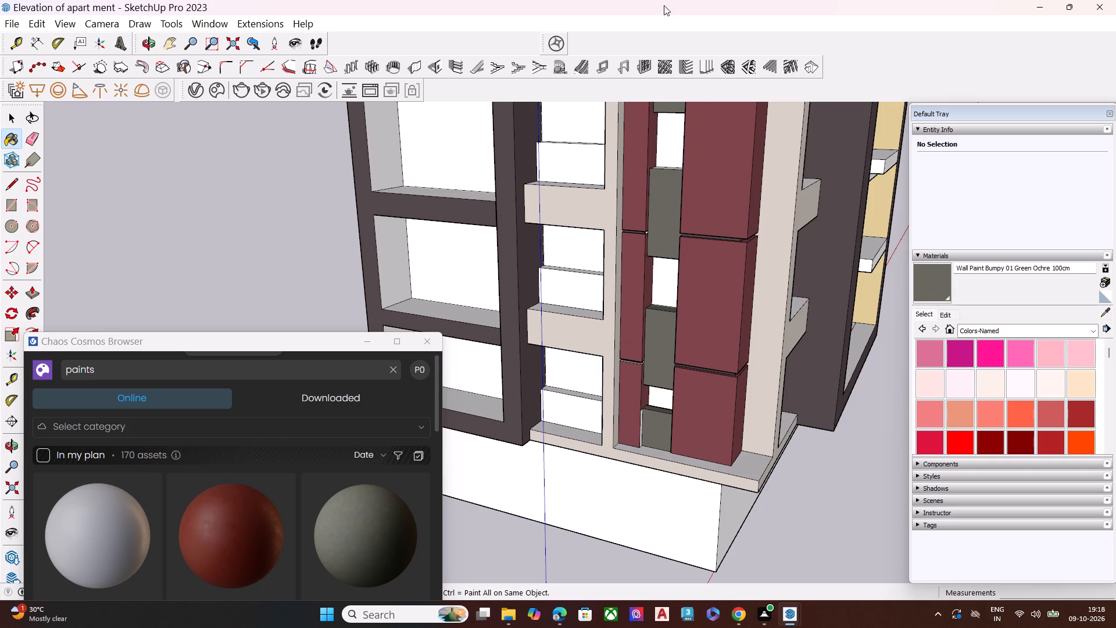
middle_drag(677, 188, 660, 294)
scroll(667, 205, up, 6)
click(681, 235)
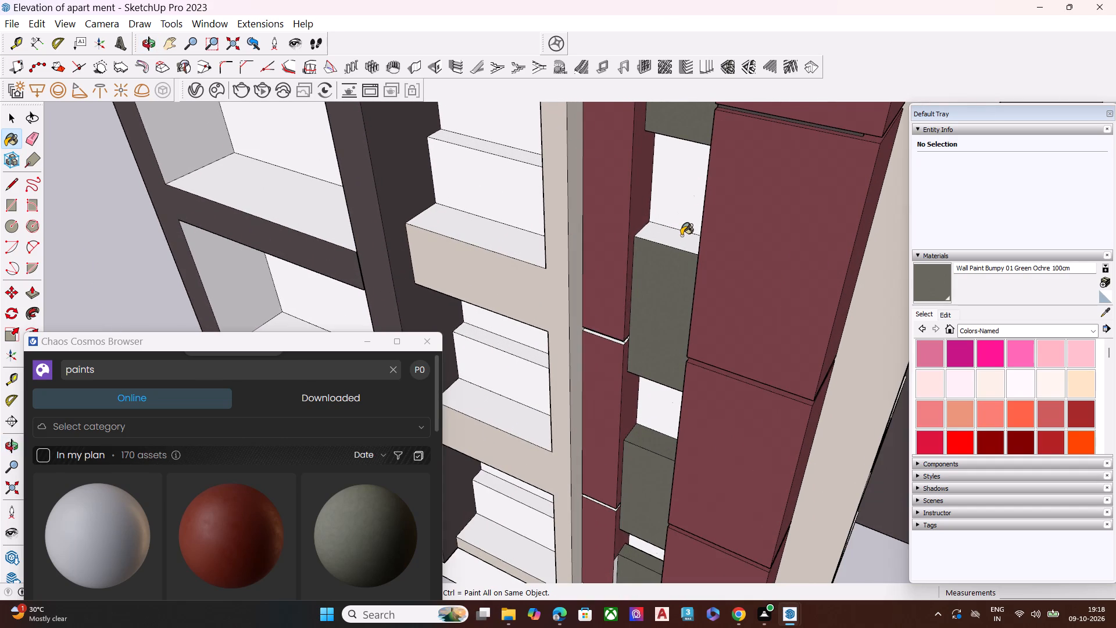
middle_drag(624, 240, 702, 21)
middle_drag(692, 244, 711, 63)
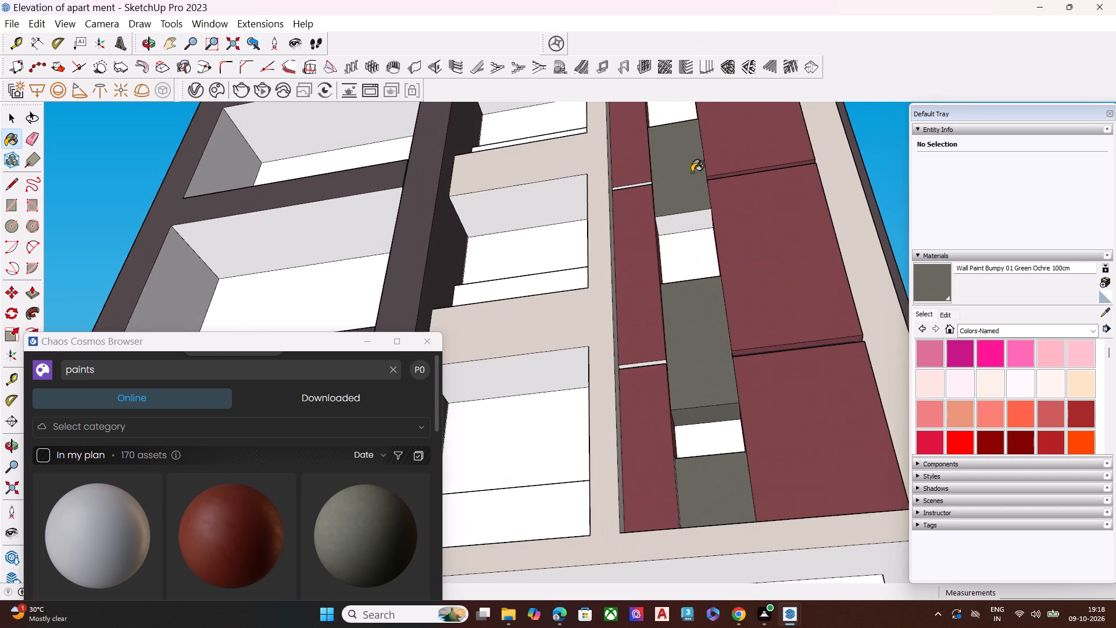
scroll(691, 235, up, 6)
click(686, 212)
scroll(621, 173, down, 1)
scroll(621, 173, up, 1)
scroll(626, 172, down, 5)
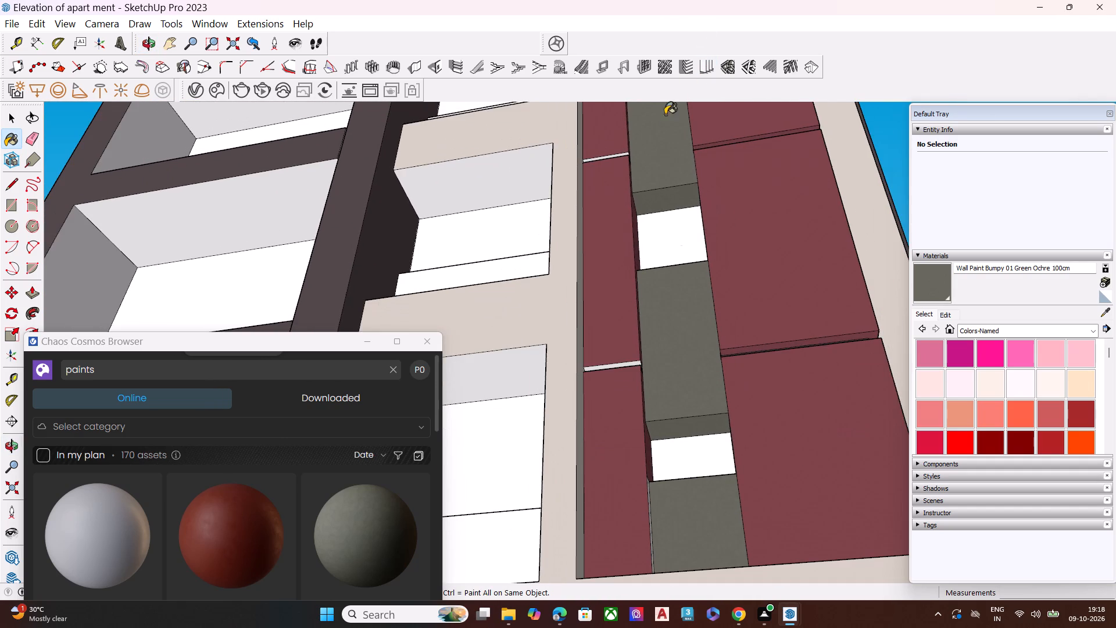
Paint the top and underside of the uppermost green block with Wall Paint Bumpy 01 Green Ochre 100cm.
middle_drag(670, 155, 666, 350)
scroll(600, 239, down, 6)
scroll(606, 240, up, 1)
scroll(609, 240, down, 10)
middle_drag(635, 175, 634, 272)
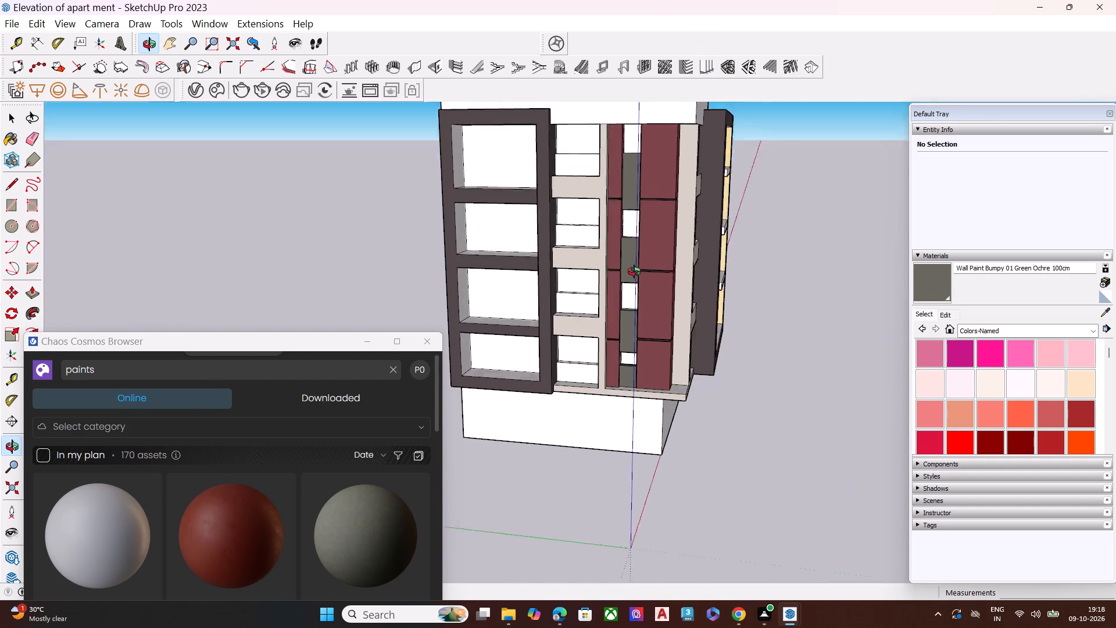
middle_drag(634, 272, 622, 317)
scroll(659, 195, up, 9)
middle_drag(615, 194, 517, 254)
scroll(553, 229, up, 2)
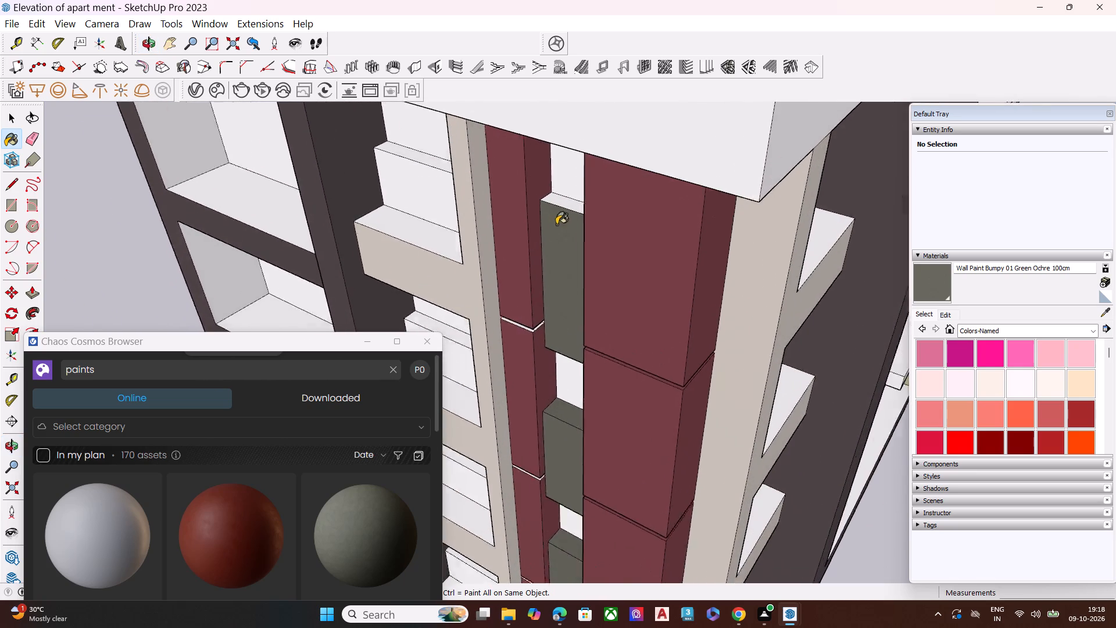
scroll(556, 224, up, 5)
click(575, 200)
middle_drag(566, 233, 570, 0)
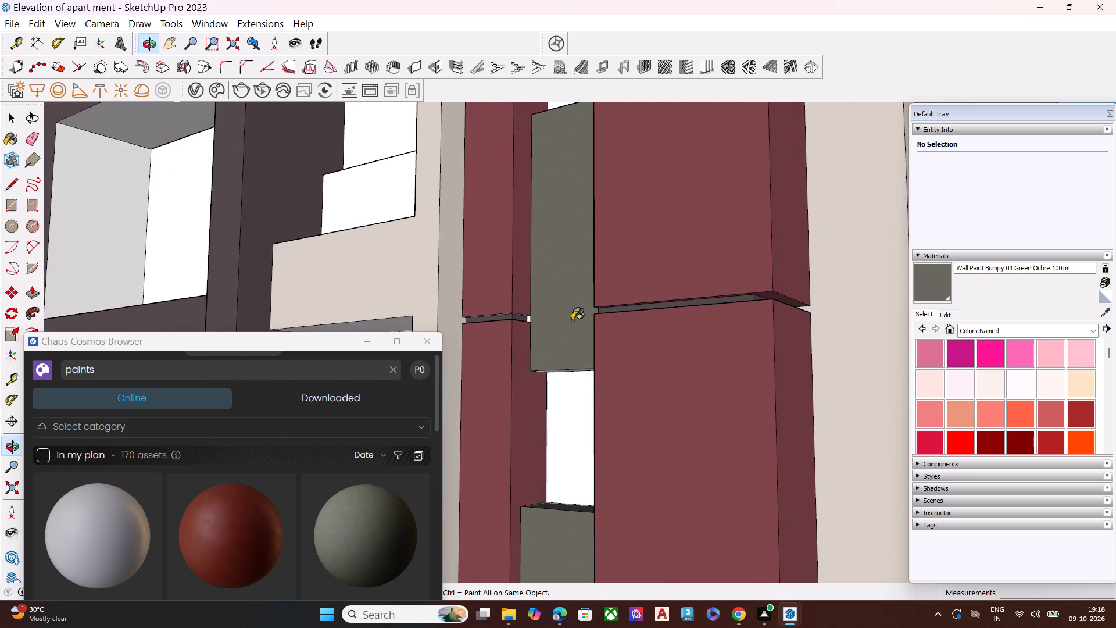
middle_drag(572, 286, 589, 154)
scroll(562, 281, up, 8)
click(586, 247)
Paint the white ledge faces of the upper groove in the narrow red column with the dark red material from the SketchUp collection.
scroll(624, 262, down, 7)
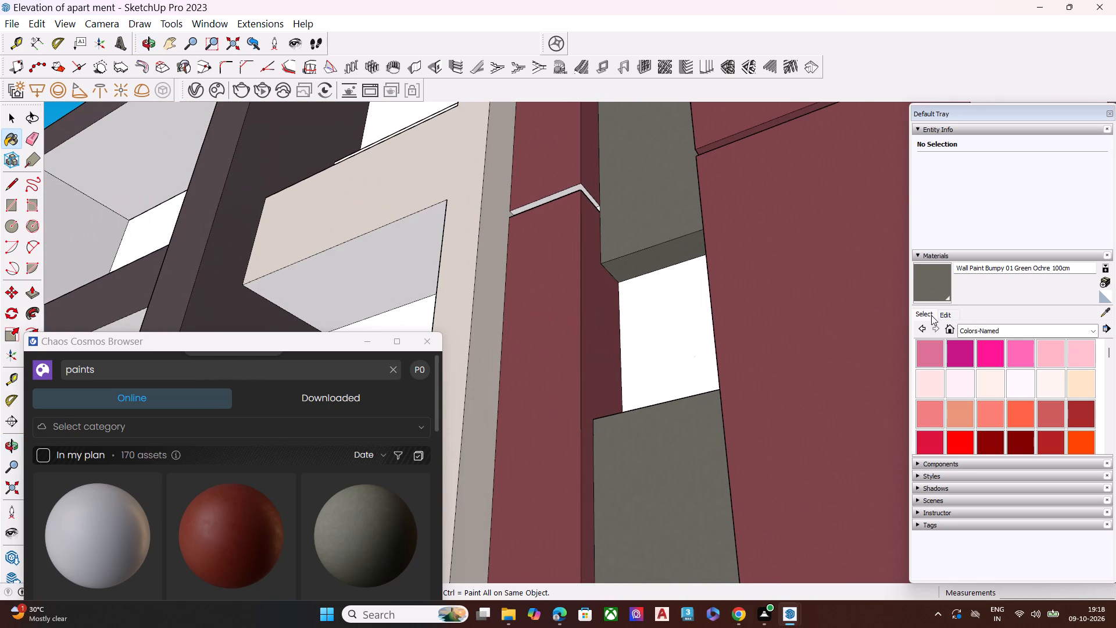
click(999, 326)
scroll(971, 457, down, 7)
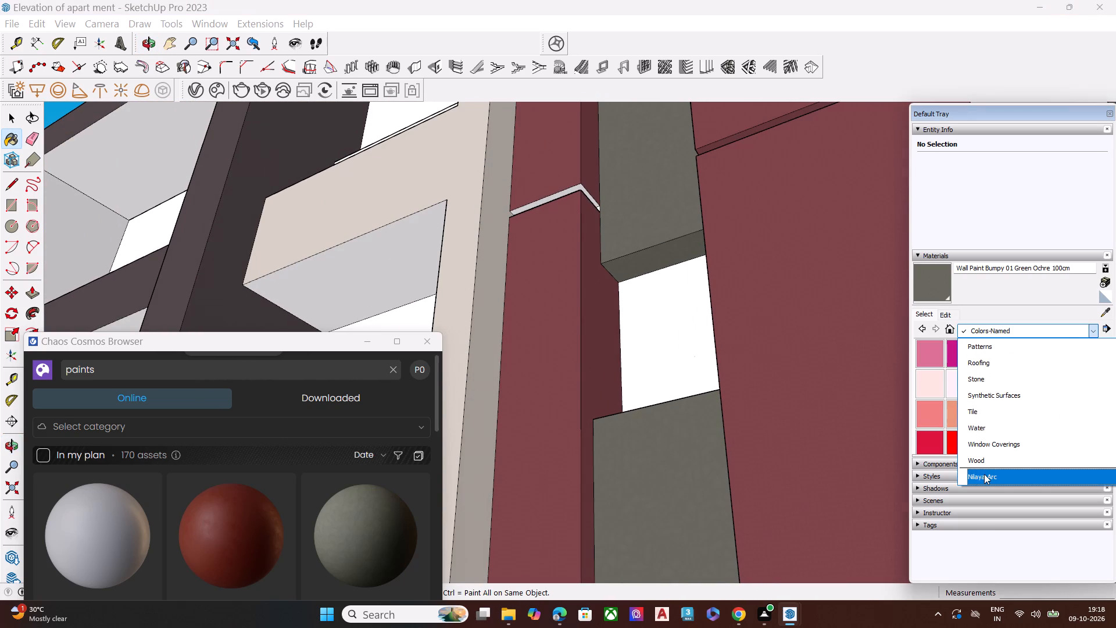
scroll(984, 474, down, 8)
click(984, 475)
click(940, 351)
click(964, 351)
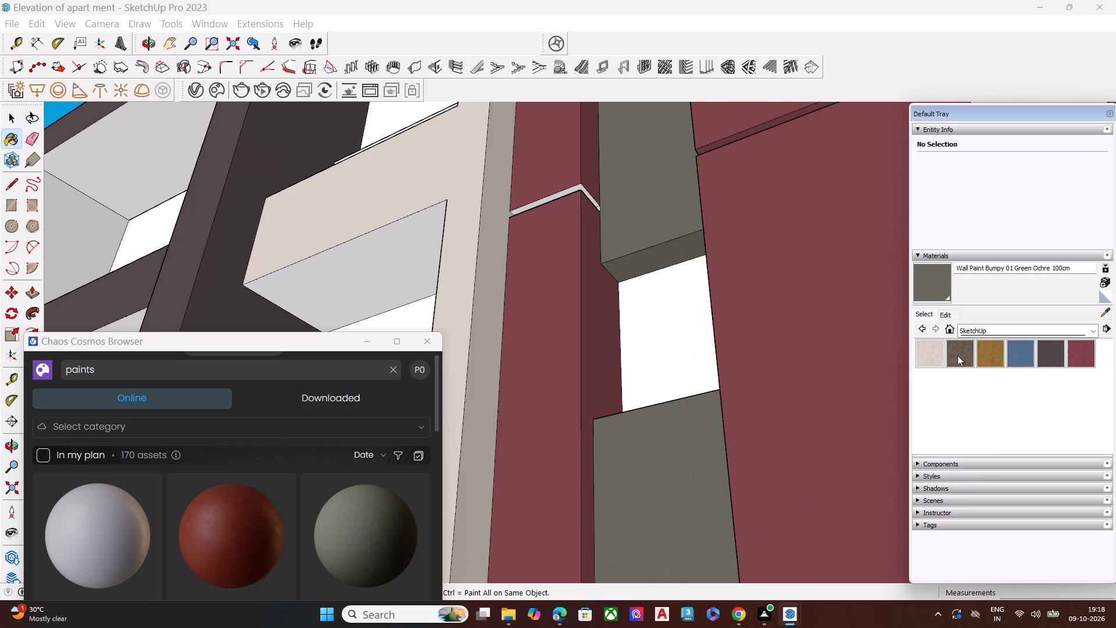
click(1083, 358)
scroll(562, 224, down, 2)
middle_drag(551, 208, 532, 444)
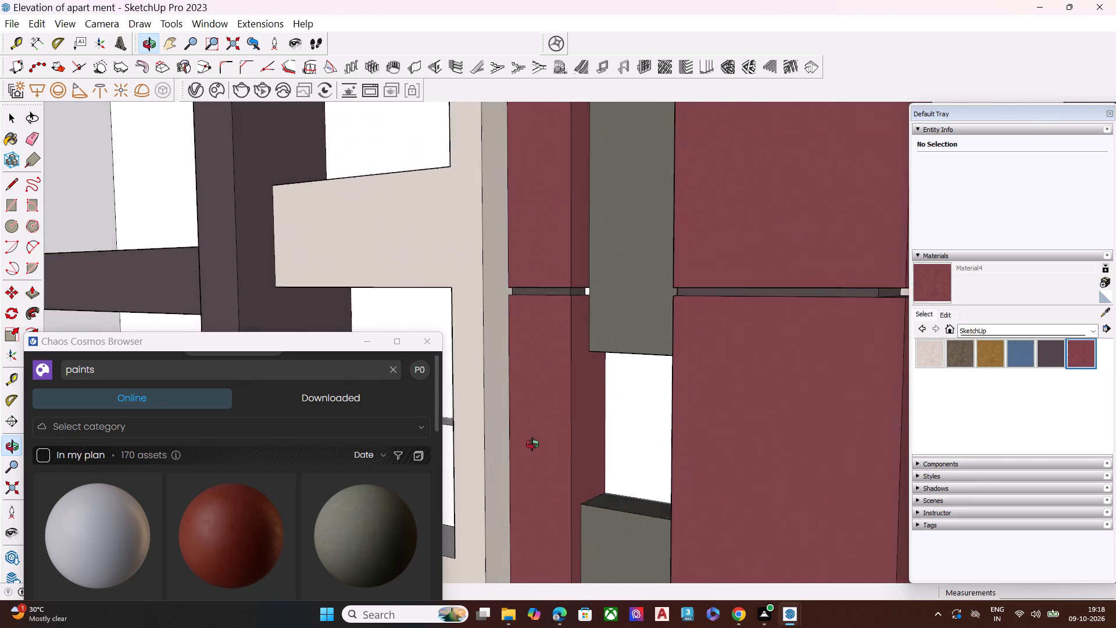
middle_drag(532, 444, 531, 473)
scroll(519, 455, up, 15)
click(571, 301)
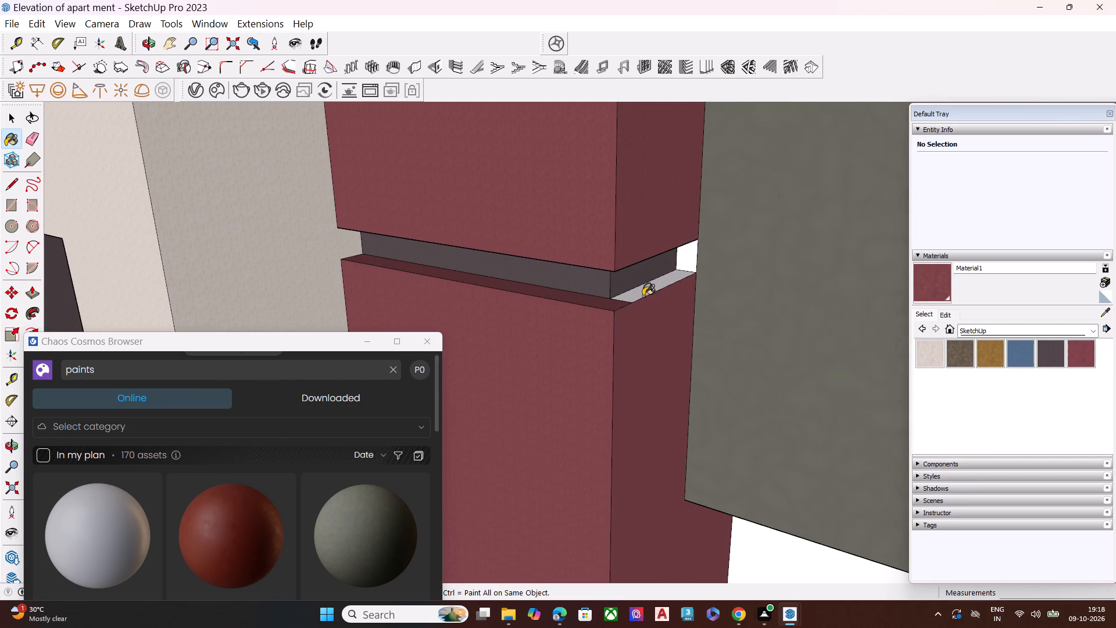
click(643, 294)
Paint the underside of the upper groove in the narrow red column with the same dark red material.
scroll(615, 282, down, 8)
middle_drag(607, 274, 401, 0)
scroll(463, 187, up, 2)
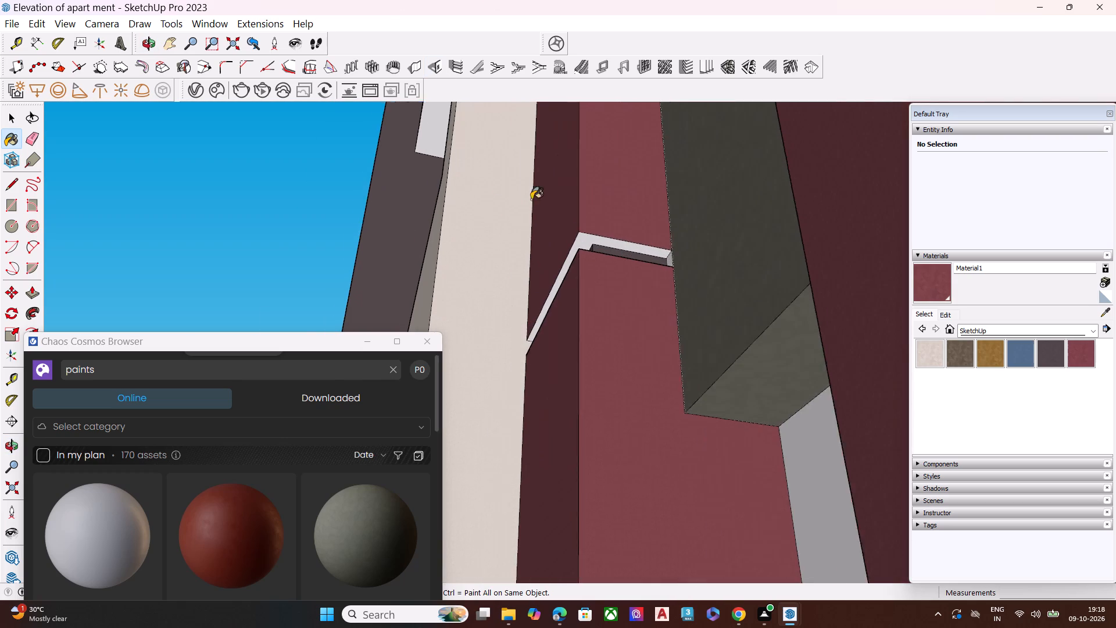
scroll(531, 199, up, 2)
scroll(595, 233, down, 1)
scroll(602, 252, up, 9)
click(576, 246)
Delete the short edge dividing the ledge face of the middle groove in the narrow red column.
scroll(598, 233, down, 12)
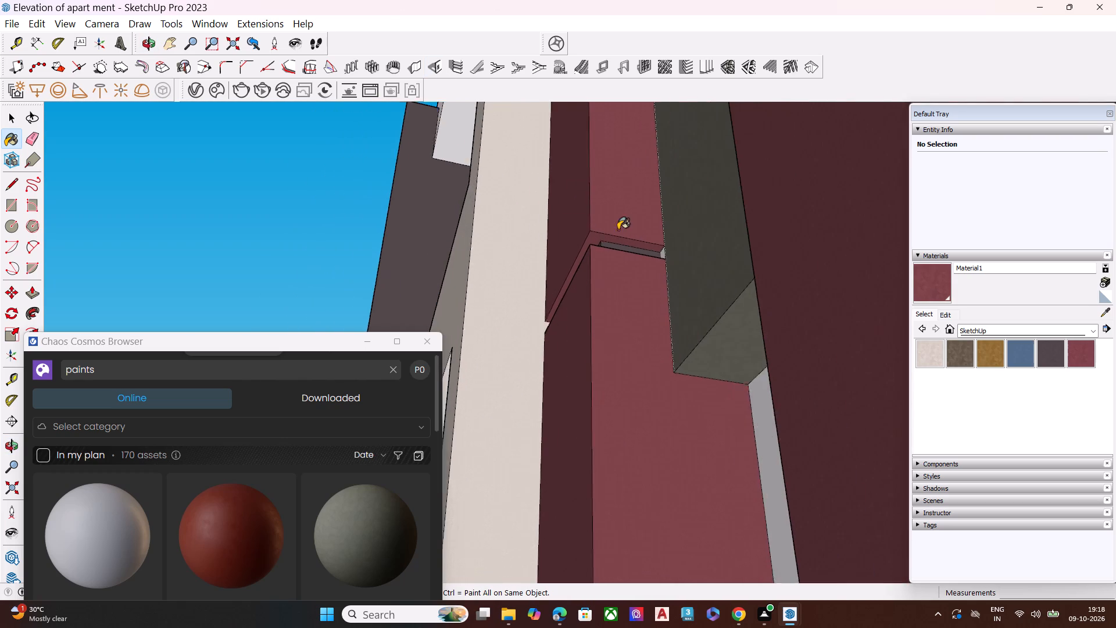
scroll(618, 230, down, 7)
scroll(608, 204, up, 1)
scroll(608, 203, down, 16)
scroll(642, 420, up, 1)
scroll(642, 420, down, 1)
scroll(642, 420, up, 3)
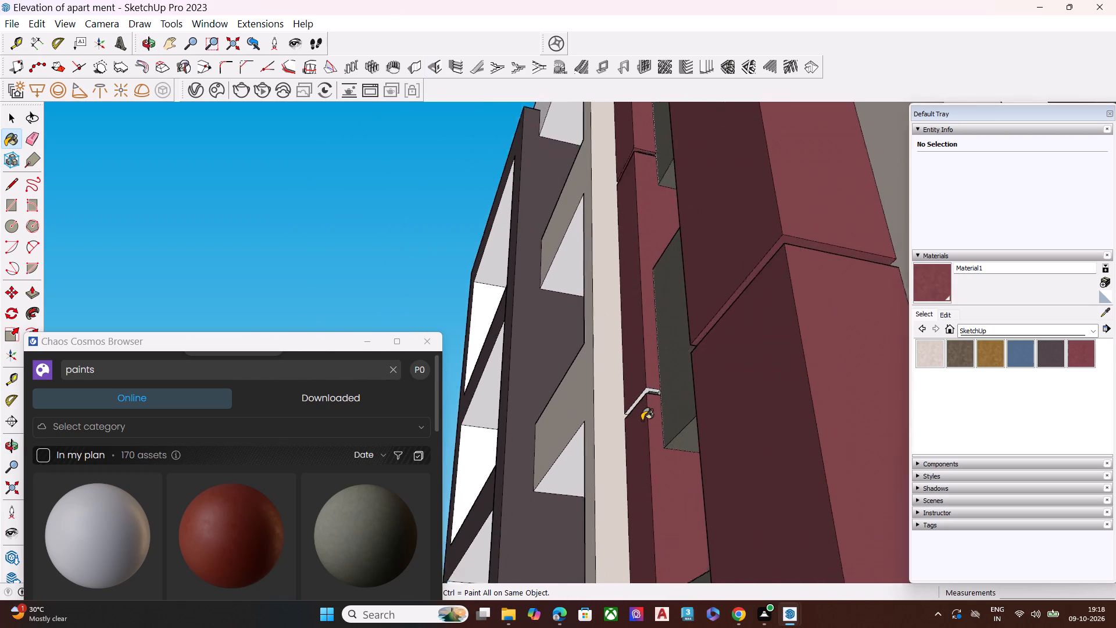
scroll(642, 420, up, 14)
scroll(628, 411, down, 1)
scroll(628, 411, up, 4)
middle_drag(645, 387, 742, 466)
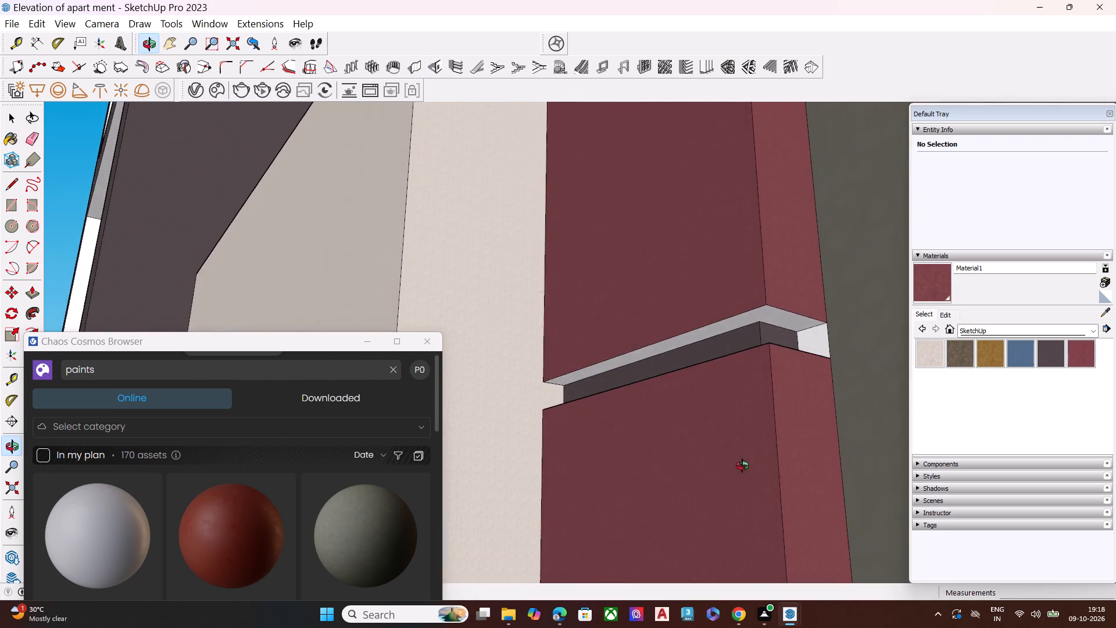
middle_drag(742, 466, 660, 584)
scroll(696, 438, up, 7)
key(space)
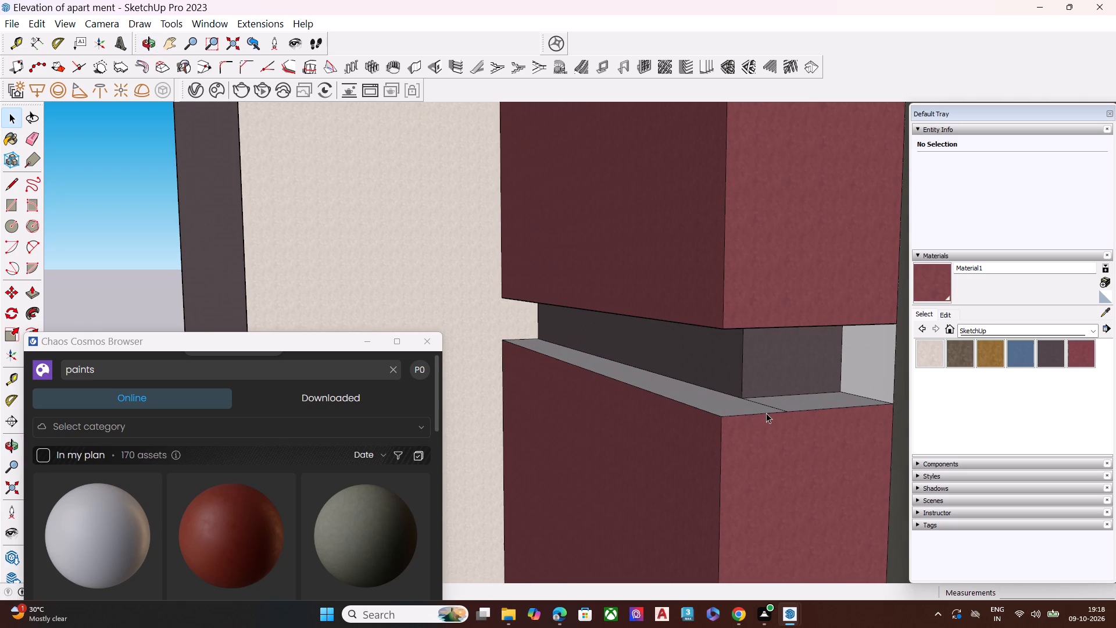
middle_drag(763, 415, 743, 497)
scroll(765, 444, up, 6)
click(776, 395)
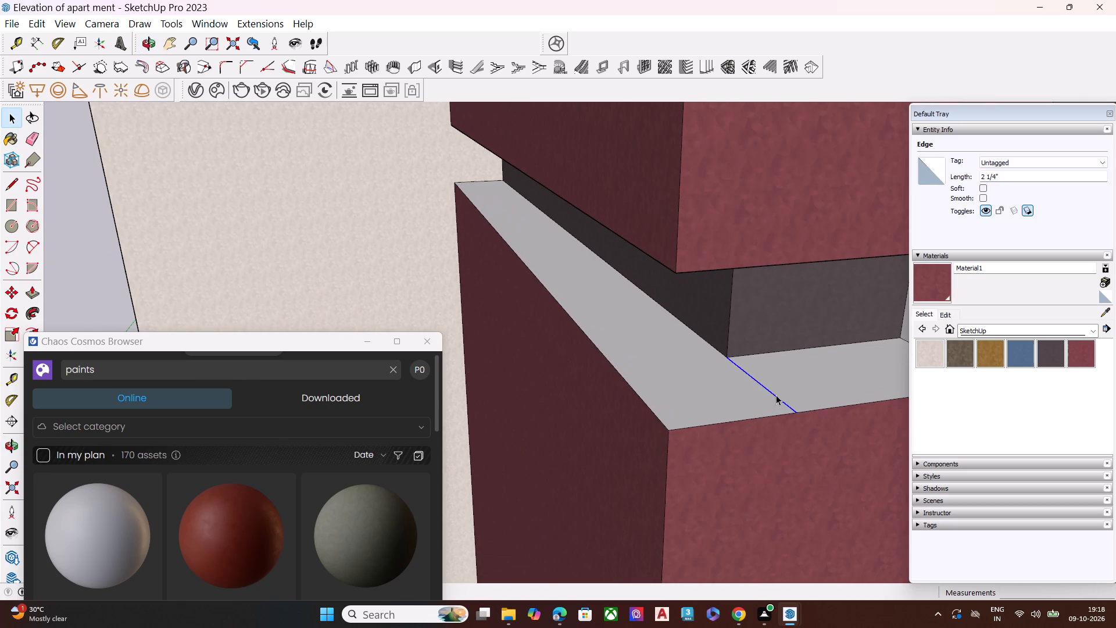
key(Delete)
Paint the ledge and underside of the middle groove in the narrow red column with the dark red SketchUp collection material.
click(1082, 352)
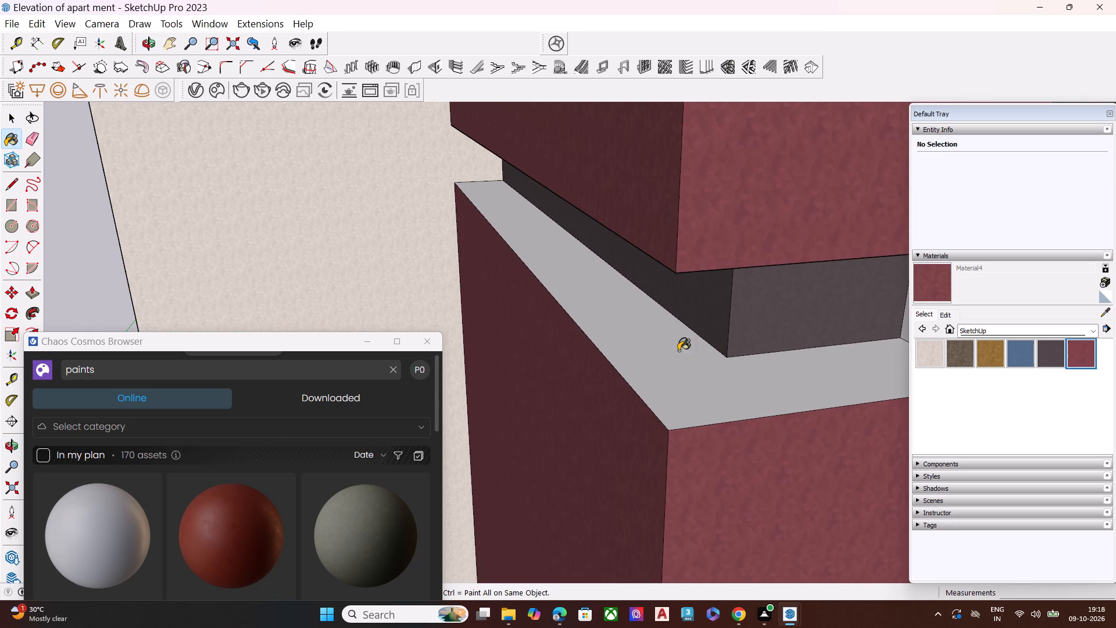
click(677, 374)
scroll(636, 384, down, 7)
middle_drag(636, 412, 670, 115)
scroll(673, 138, up, 1)
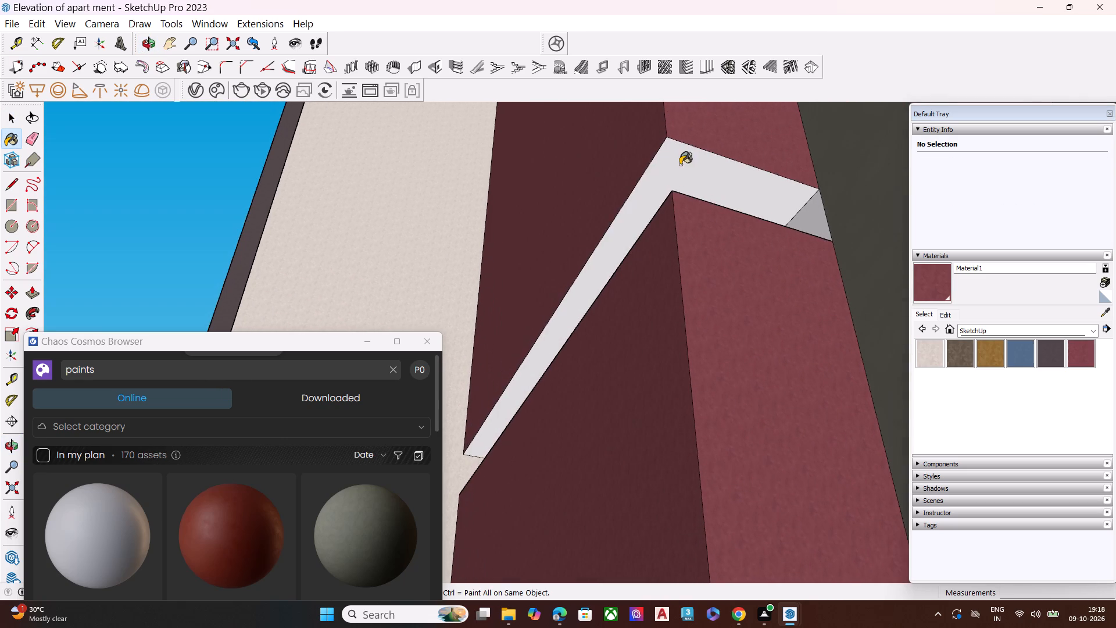
click(680, 165)
Delete the edge dividing the white ledge of the lowest groove in the narrow red column.
scroll(657, 224, down, 10)
scroll(676, 270, up, 4)
scroll(670, 277, down, 3)
scroll(566, 327, down, 4)
scroll(567, 328, up, 2)
scroll(567, 328, down, 5)
scroll(579, 279, up, 1)
scroll(582, 279, down, 1)
scroll(588, 279, up, 2)
scroll(610, 284, down, 1)
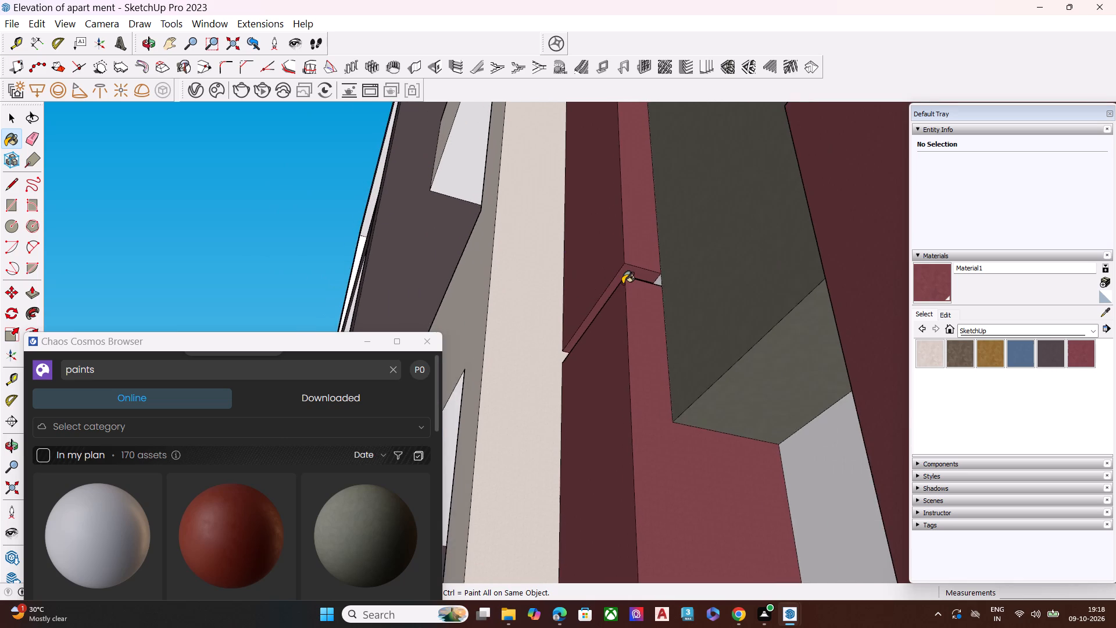
scroll(620, 298, down, 6)
middle_drag(607, 247, 659, 391)
scroll(656, 364, down, 1)
scroll(644, 409, up, 2)
scroll(647, 427, down, 9)
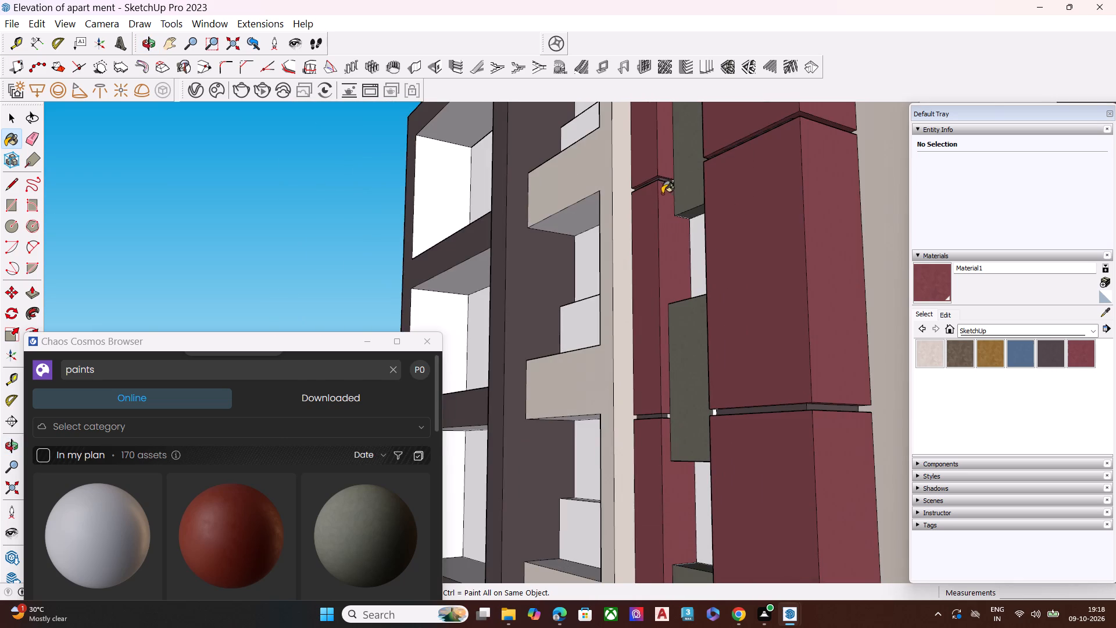
scroll(636, 243, down, 2)
scroll(630, 250, up, 1)
scroll(627, 254, down, 4)
middle_drag(649, 216, 606, 502)
middle_drag(616, 496, 675, 482)
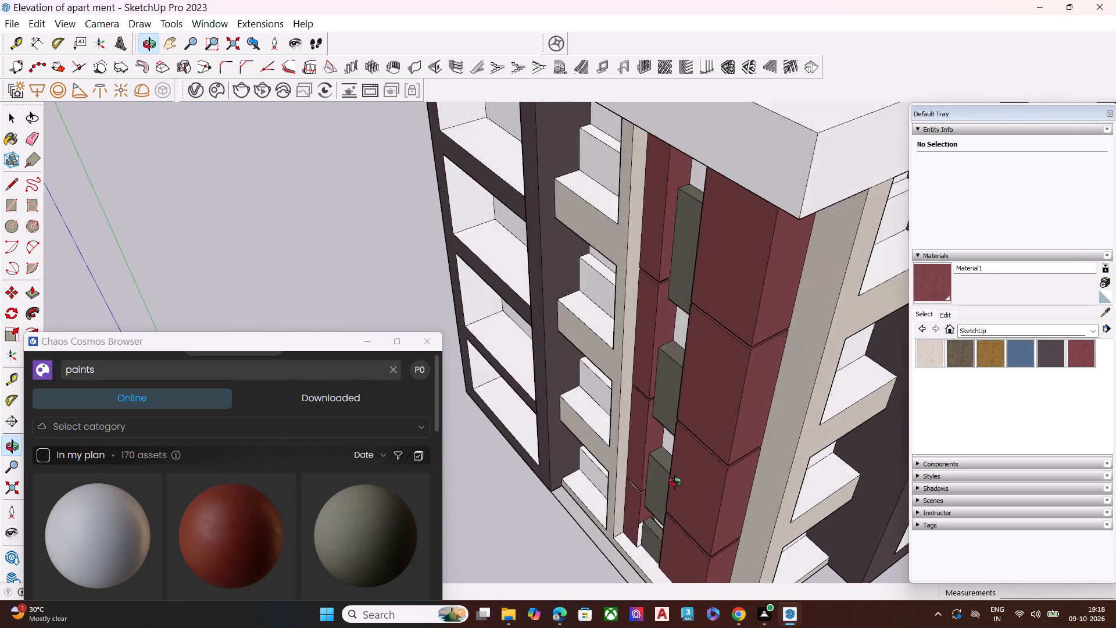
middle_drag(675, 482, 642, 494)
scroll(643, 493, up, 7)
scroll(628, 504, down, 1)
scroll(628, 504, up, 11)
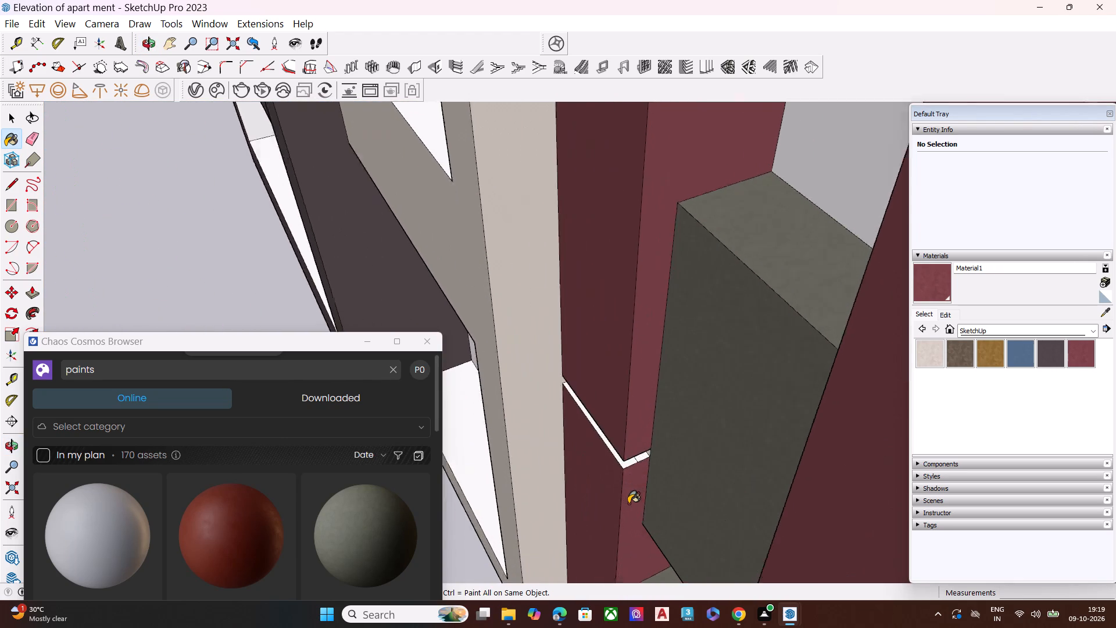
scroll(628, 504, up, 5)
scroll(639, 437, up, 12)
key(space)
click(657, 398)
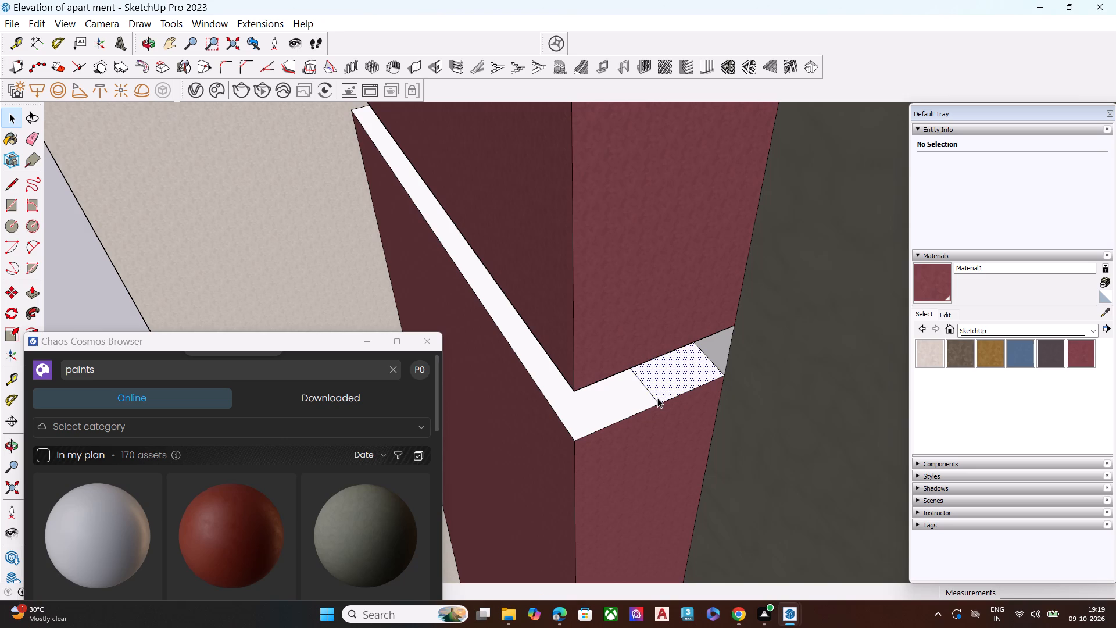
click(657, 399)
key(Delete)
Paint the ledge of the lowest groove in the narrow red column with the dark red Material1.
click(931, 273)
click(634, 395)
middle_drag(549, 397, 580, 336)
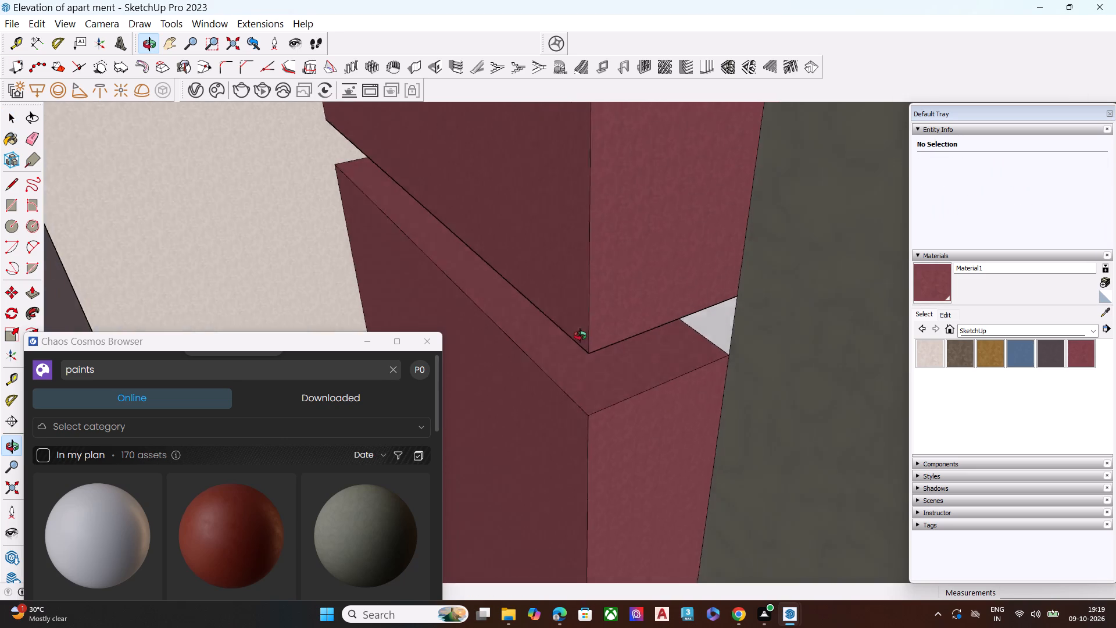
middle_drag(580, 336, 744, 218)
key(space)
scroll(575, 251, down, 9)
scroll(693, 267, down, 10)
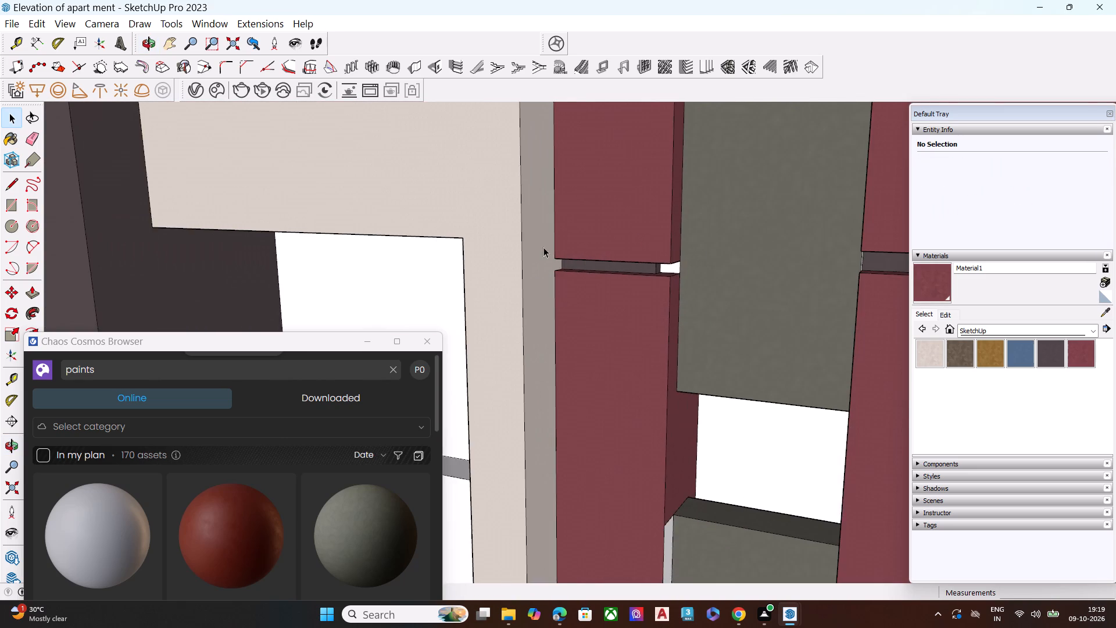
Paint the small white gap beside the lowest groove of the narrow red column with the beige SketchUp collection material.
scroll(528, 238, down, 7)
click(933, 351)
scroll(611, 386, up, 3)
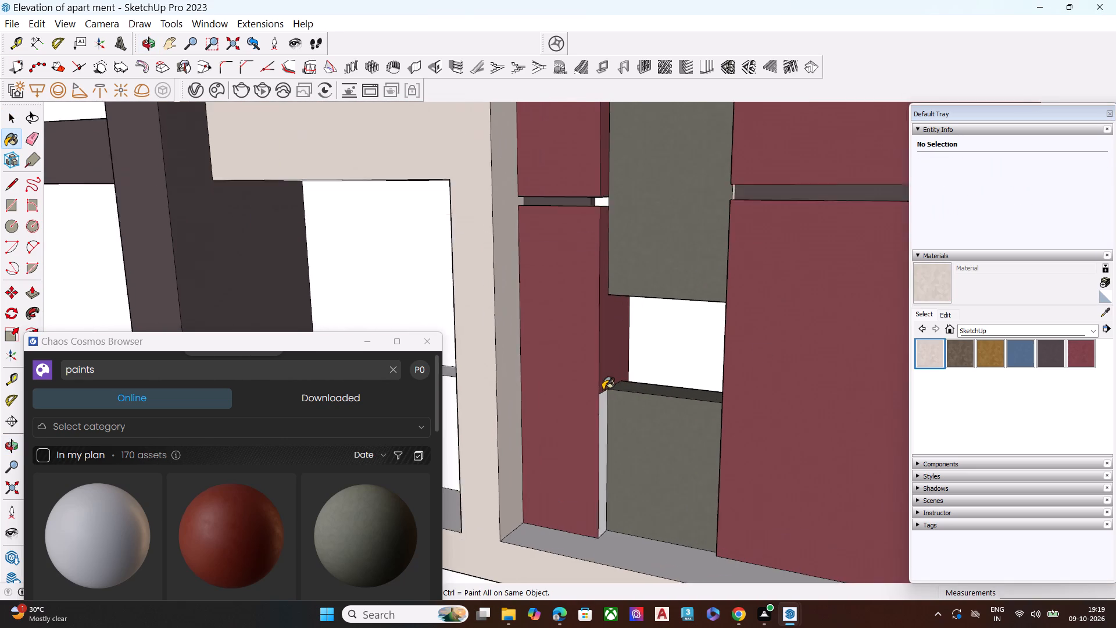
scroll(603, 390, up, 3)
scroll(570, 136, up, 8)
middle_drag(613, 159, 613, 204)
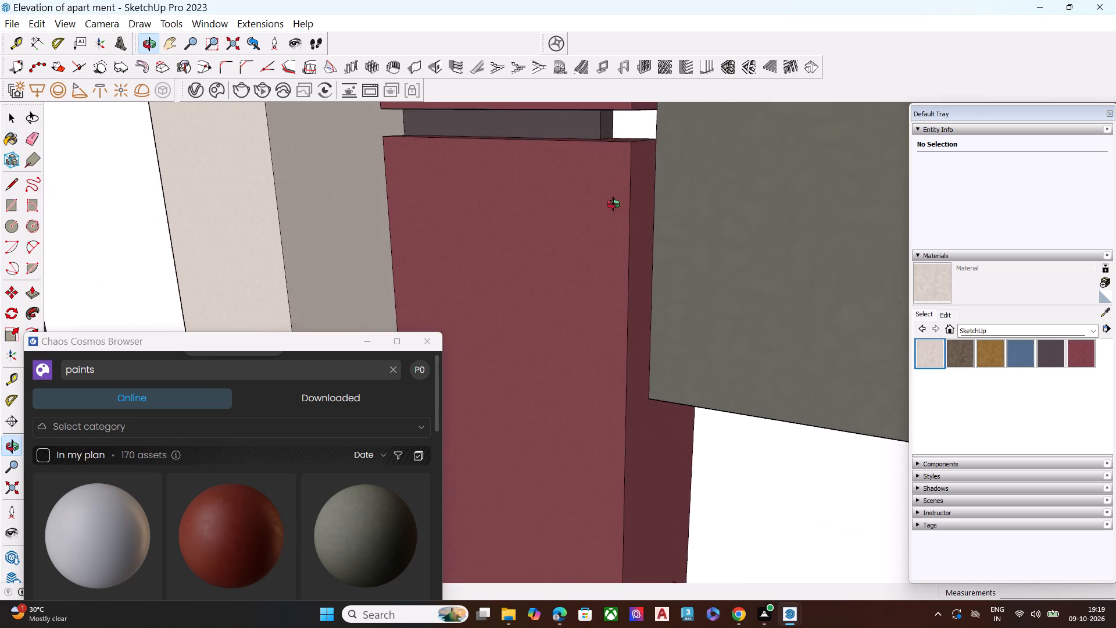
middle_drag(613, 204, 620, 198)
scroll(617, 207, up, 1)
scroll(523, 326, down, 10)
scroll(580, 250, up, 7)
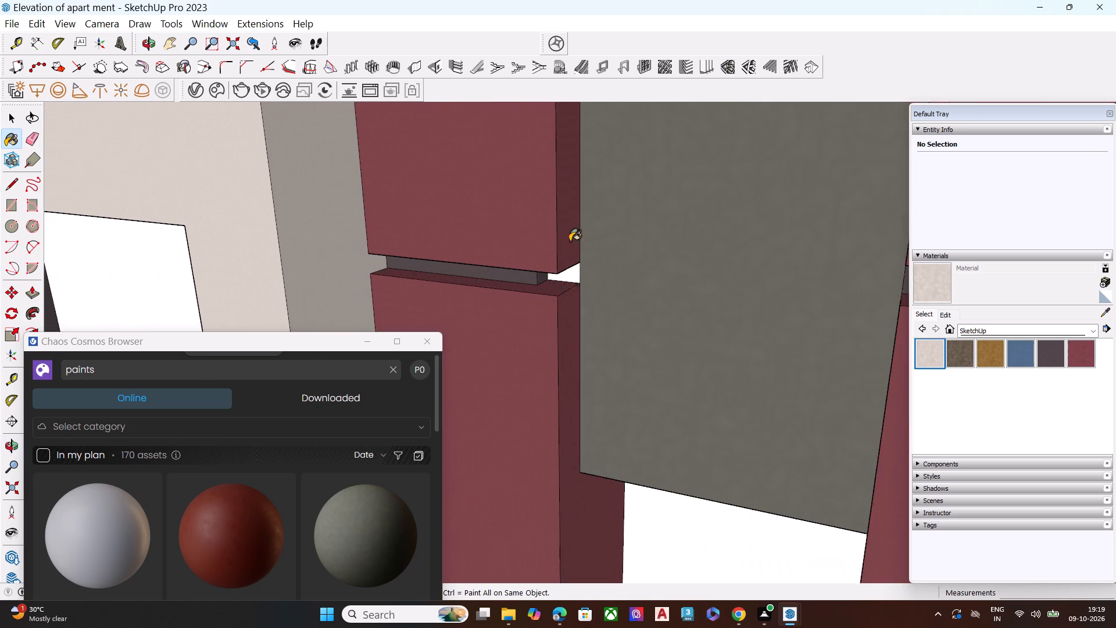
middle_drag(556, 304, 571, 230)
scroll(574, 230, up, 8)
click(565, 286)
Paint the white opening above the lowest green ochre block with the beige Material.
scroll(546, 292, down, 1)
scroll(546, 292, up, 1)
scroll(546, 292, down, 8)
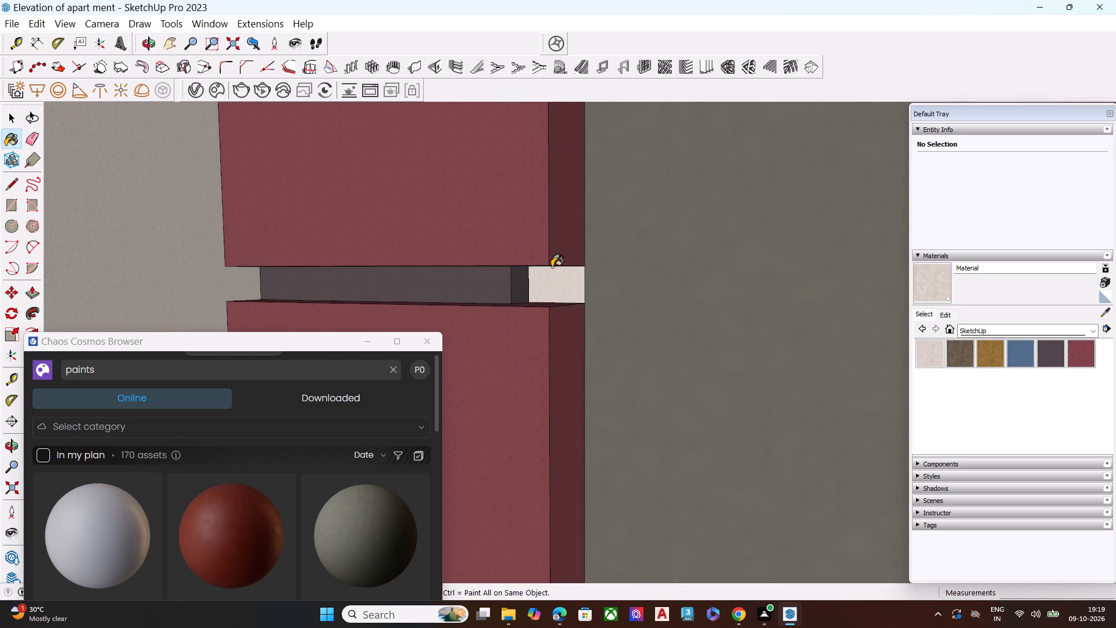
scroll(552, 267, down, 9)
scroll(564, 305, up, 1)
scroll(564, 305, down, 4)
click(645, 430)
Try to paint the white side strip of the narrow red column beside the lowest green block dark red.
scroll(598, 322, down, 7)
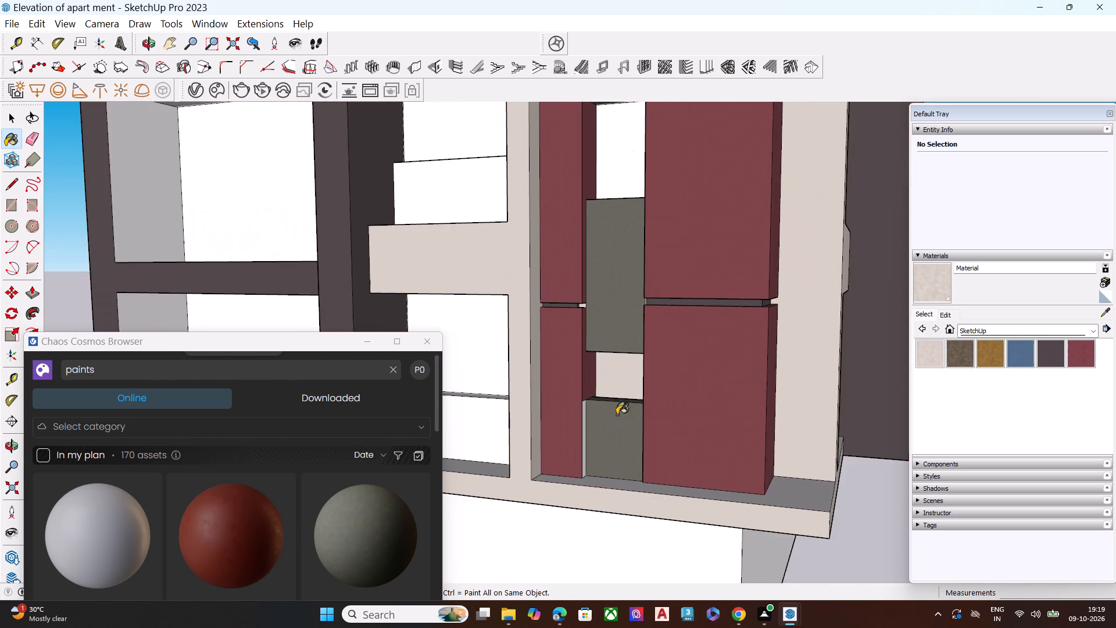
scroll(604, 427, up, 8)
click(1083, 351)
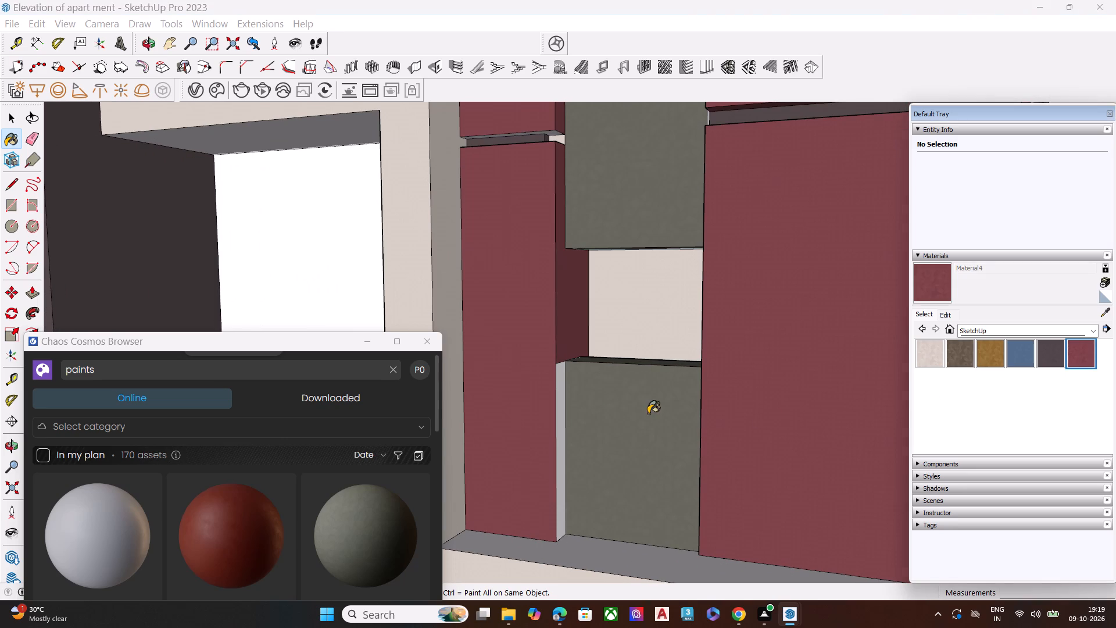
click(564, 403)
Delete the overlapping face on the narrow red column's side strip beside the lowest green block.
middle_drag(557, 406, 443, 418)
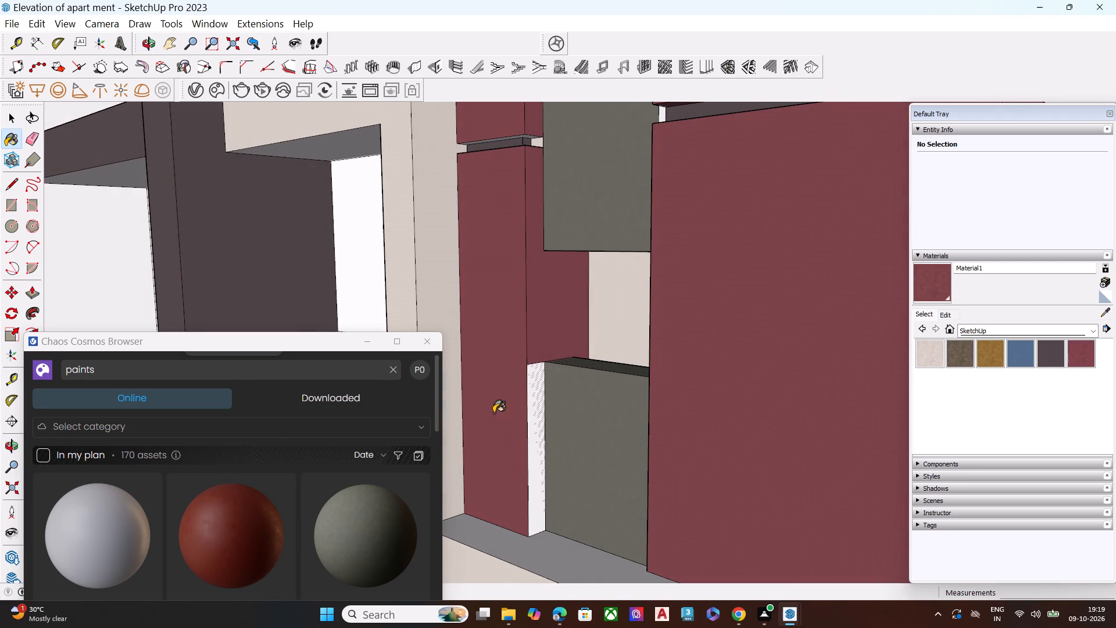
key(space)
click(533, 396)
key(Delete)
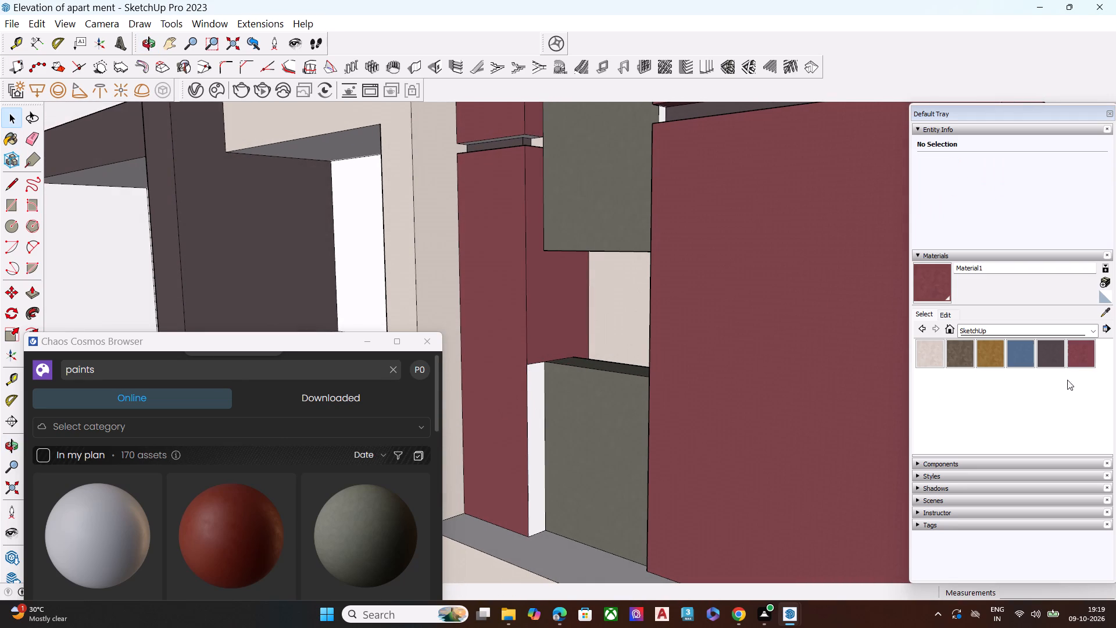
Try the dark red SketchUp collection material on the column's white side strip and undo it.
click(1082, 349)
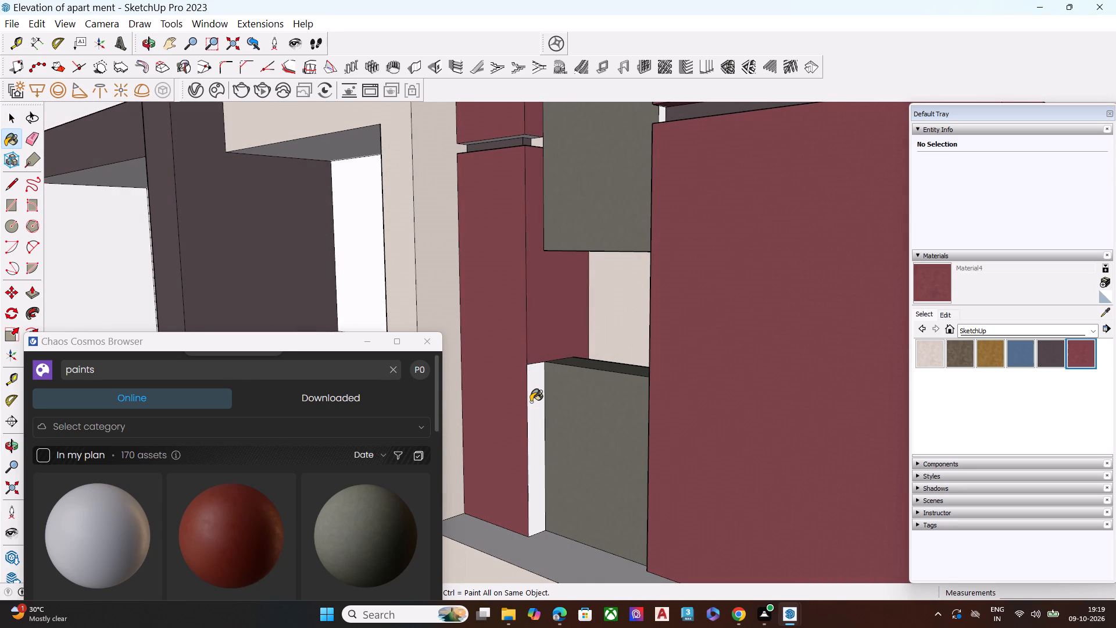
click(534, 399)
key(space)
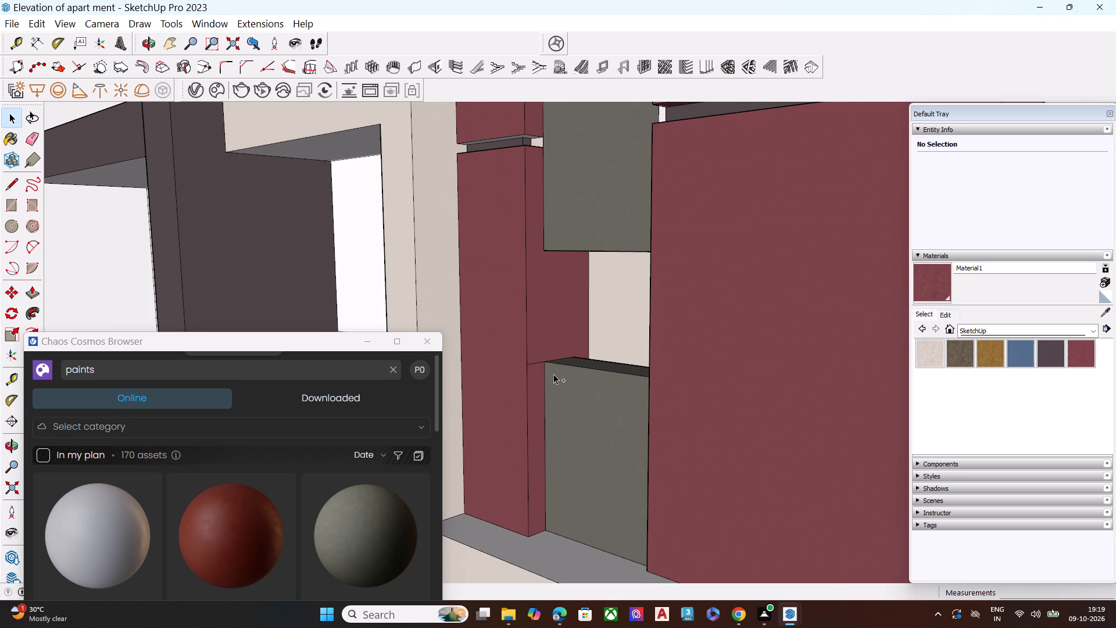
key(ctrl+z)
Paint the white side strip beside the lowest green block with the dark red SketchUp collection material.
scroll(536, 363, up, 1)
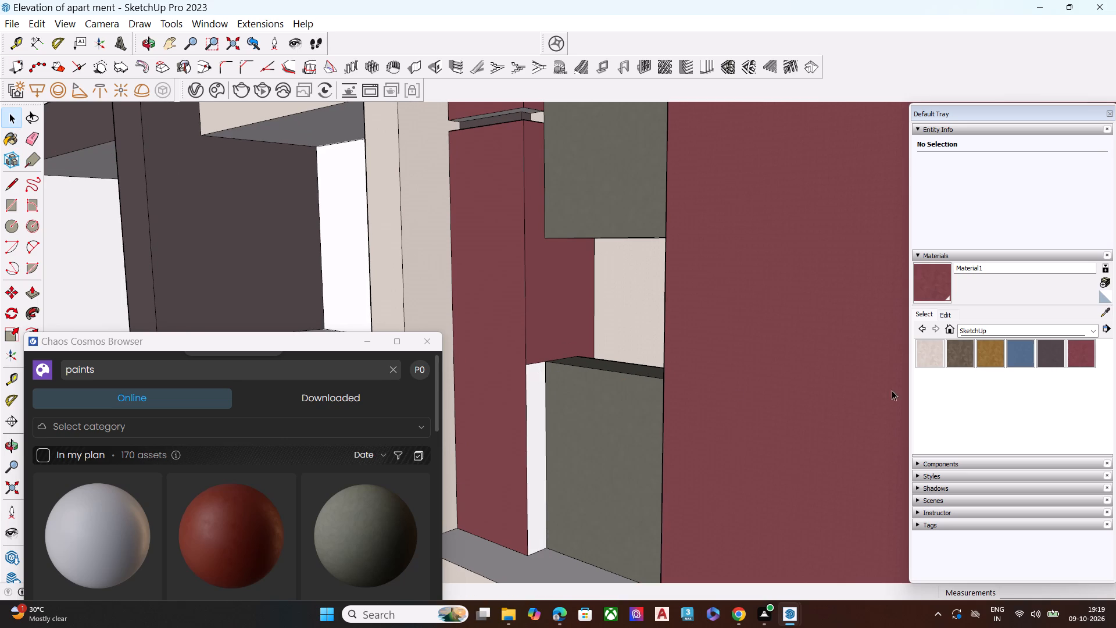
click(1079, 360)
click(531, 399)
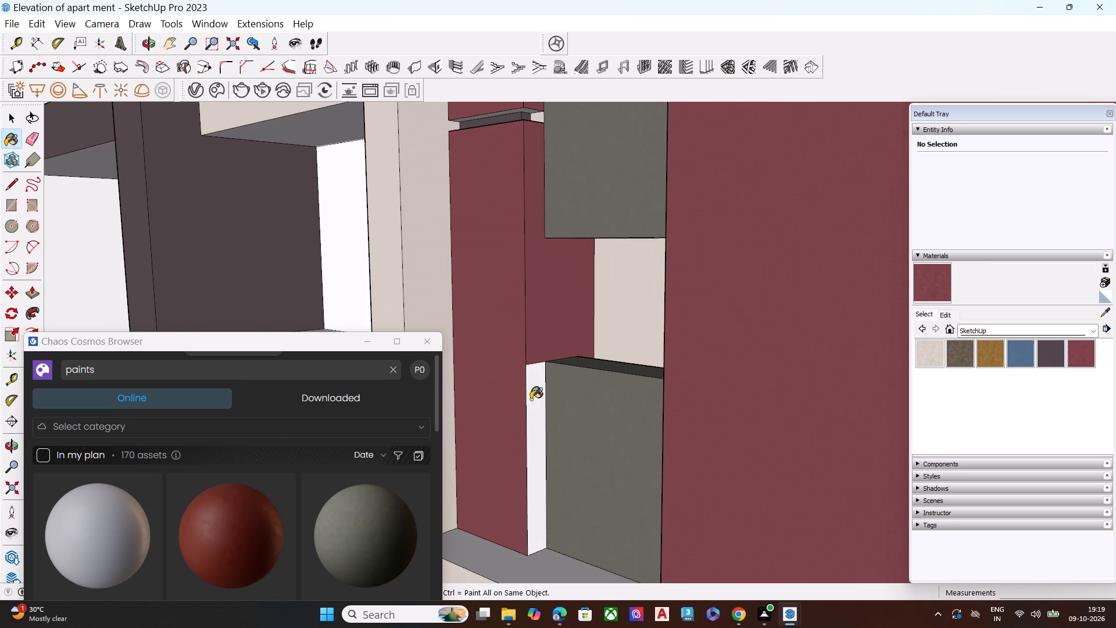
Delete the short edge dividing the narrow red column's side face at the top of the lowest green block.
key(space)
scroll(537, 368, up, 9)
click(531, 361)
click(534, 359)
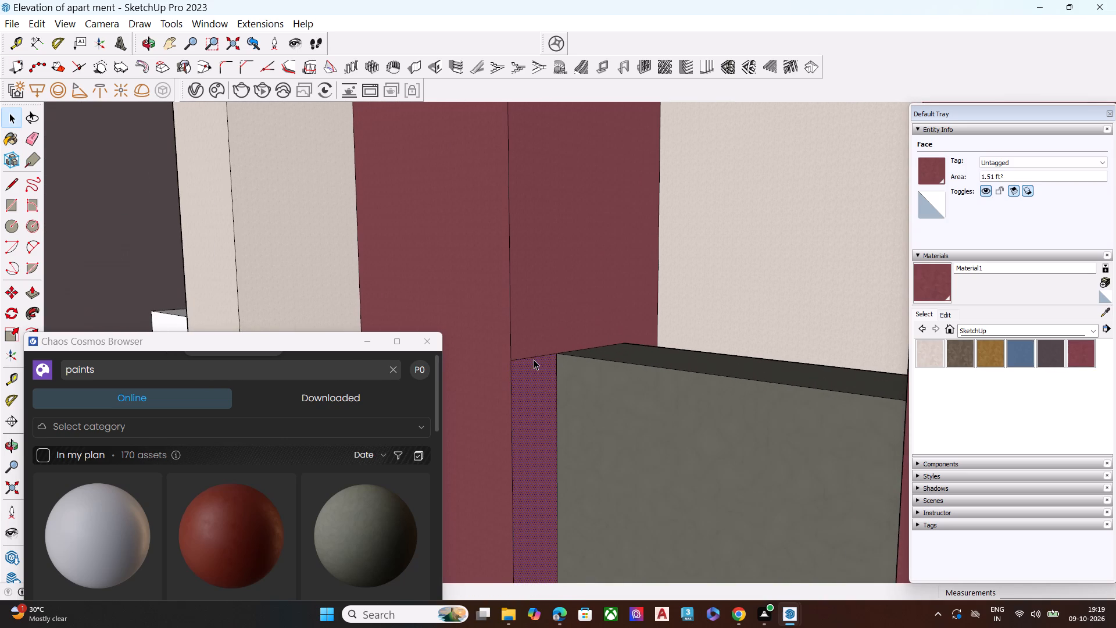
click(537, 356)
key(Delete)
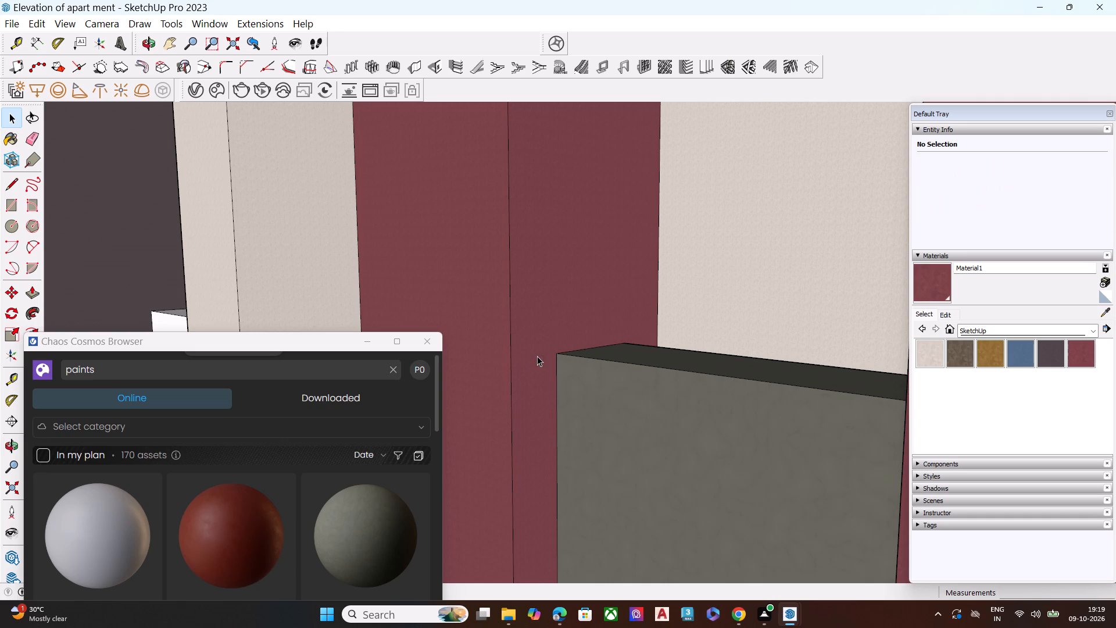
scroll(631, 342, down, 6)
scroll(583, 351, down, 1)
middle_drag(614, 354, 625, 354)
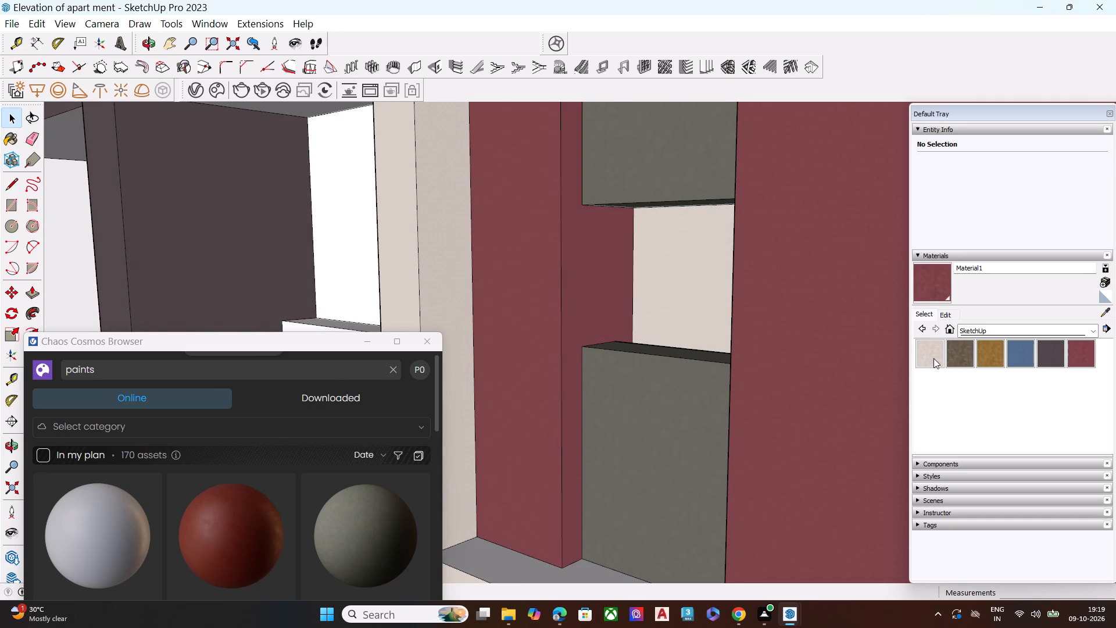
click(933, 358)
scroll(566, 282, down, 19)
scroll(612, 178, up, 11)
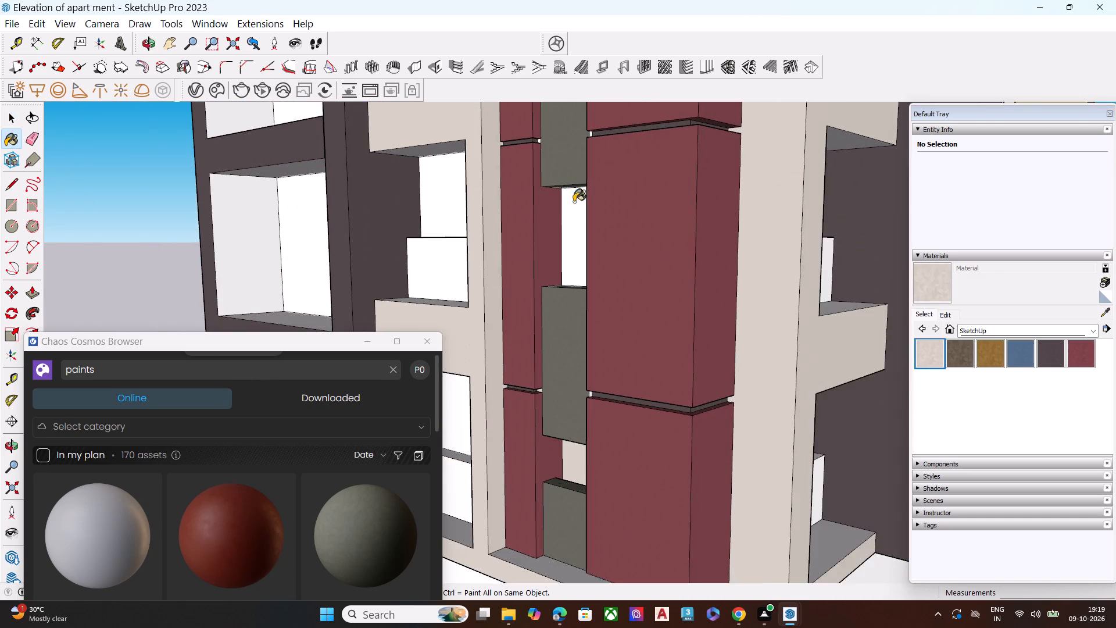
Open the Wall Paint Bumpy 01 Green Ochre 100cm details in the Chaos Cosmos Browser and minimise the browser.
middle_drag(553, 258, 674, 192)
scroll(680, 302, up, 5)
scroll(639, 385, up, 1)
middle_drag(638, 385, 516, 386)
scroll(566, 424, up, 8)
middle_drag(718, 395, 643, 394)
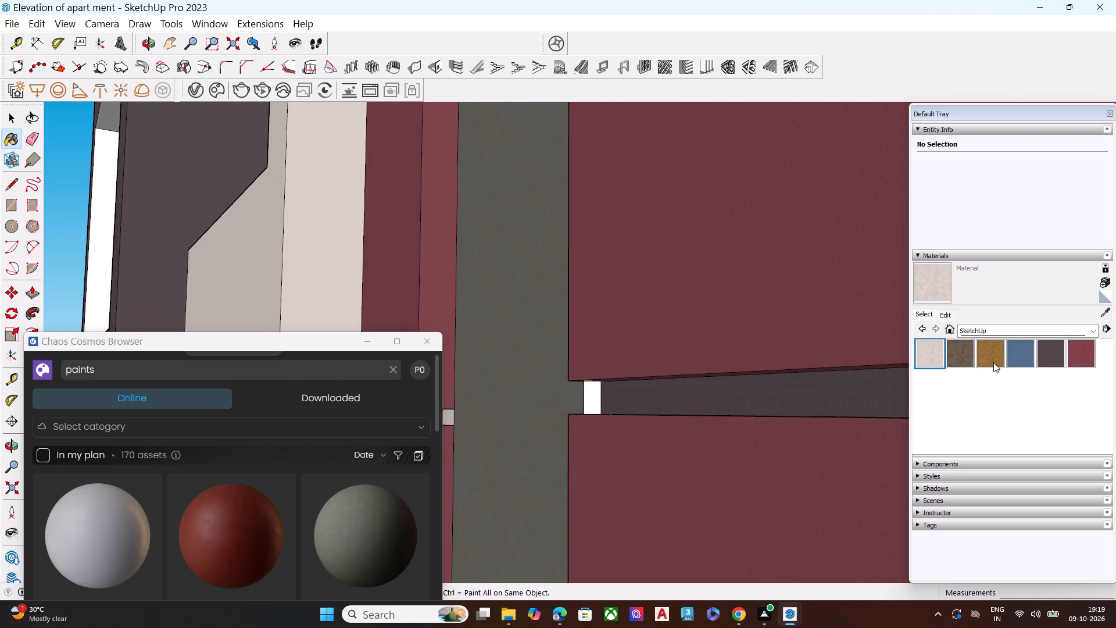
click(362, 536)
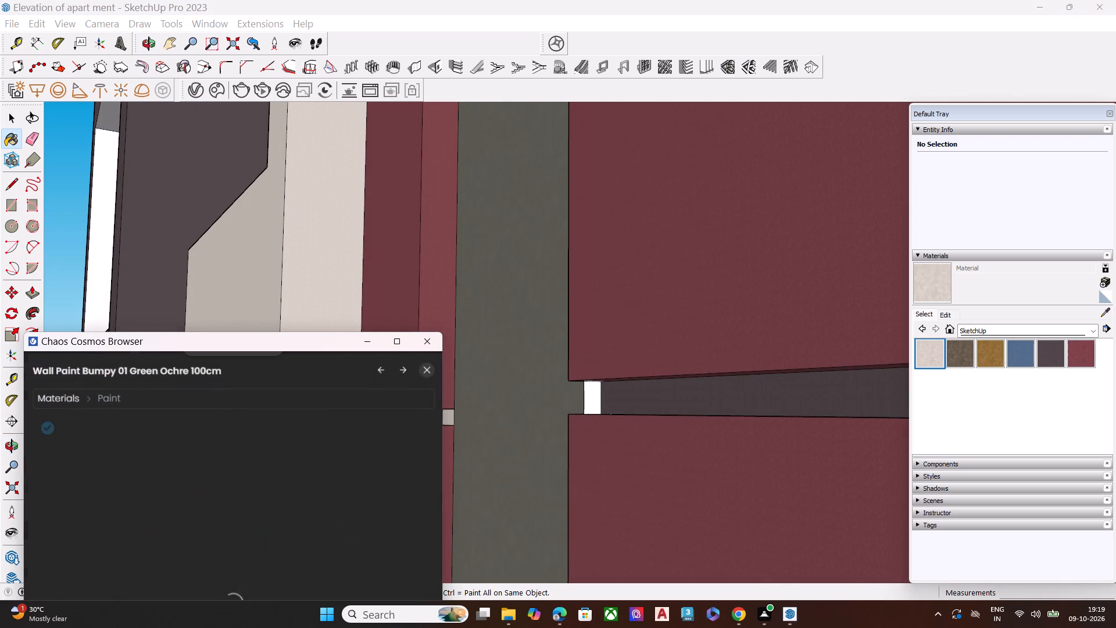
click(369, 340)
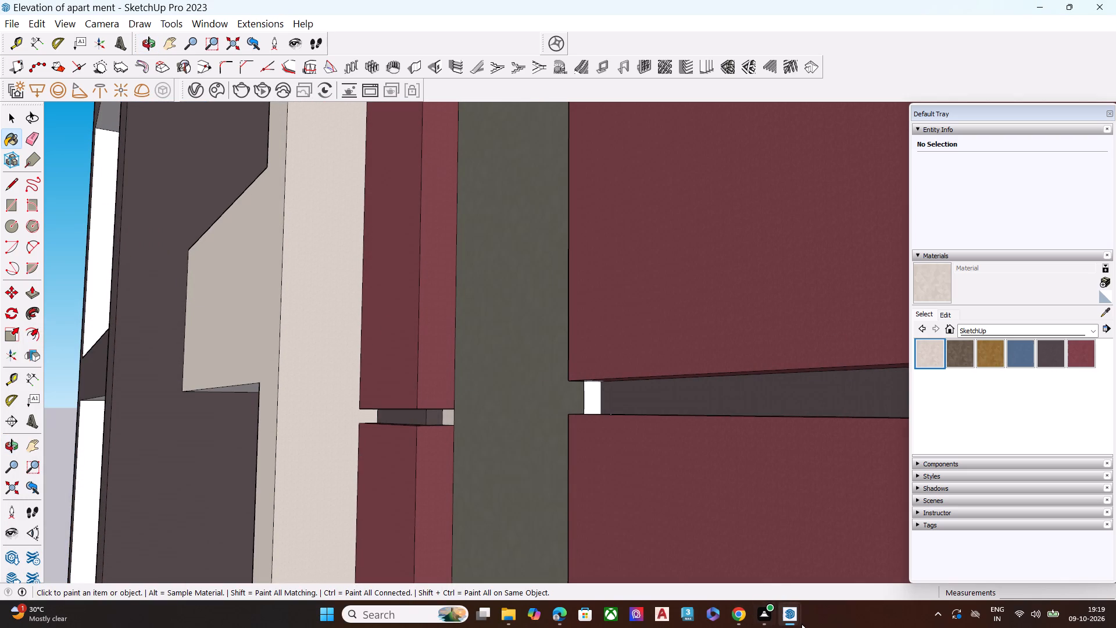
Select Wall Paint Bumpy 01 Green Ochre 100cm in the V-Ray Asset Editor and paint the white gap in the wide red column's groove.
click(812, 558)
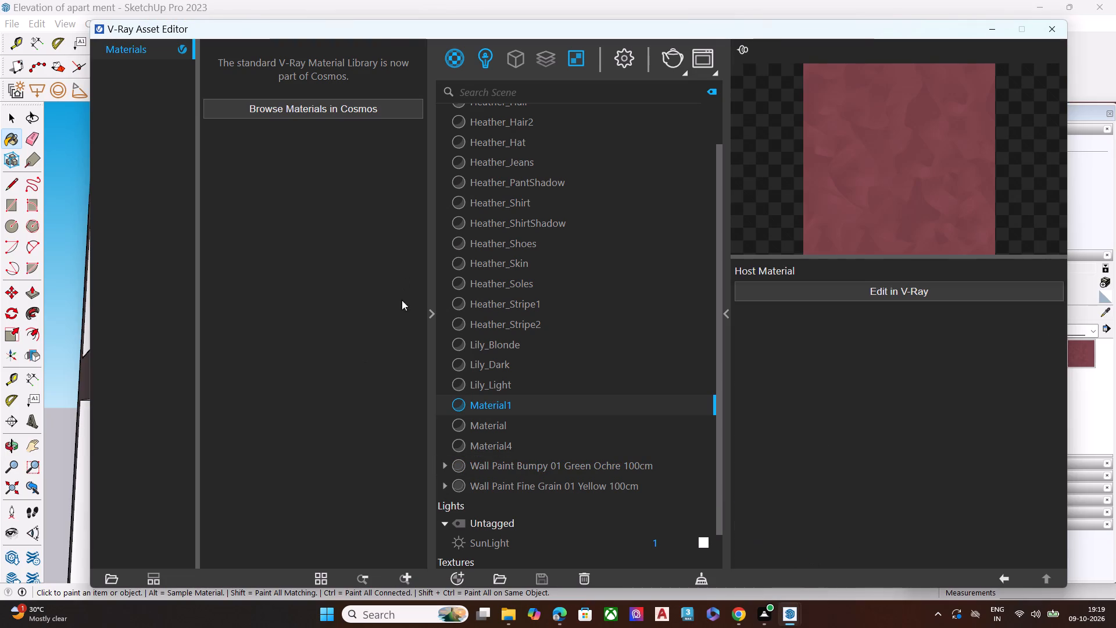
click(504, 416)
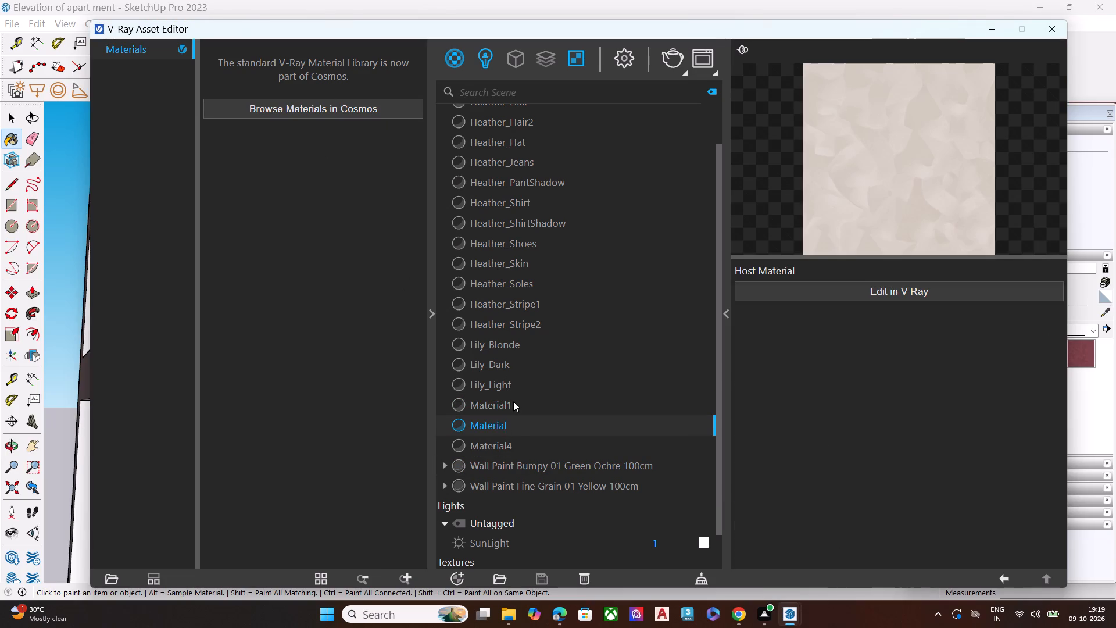
click(513, 401)
click(494, 464)
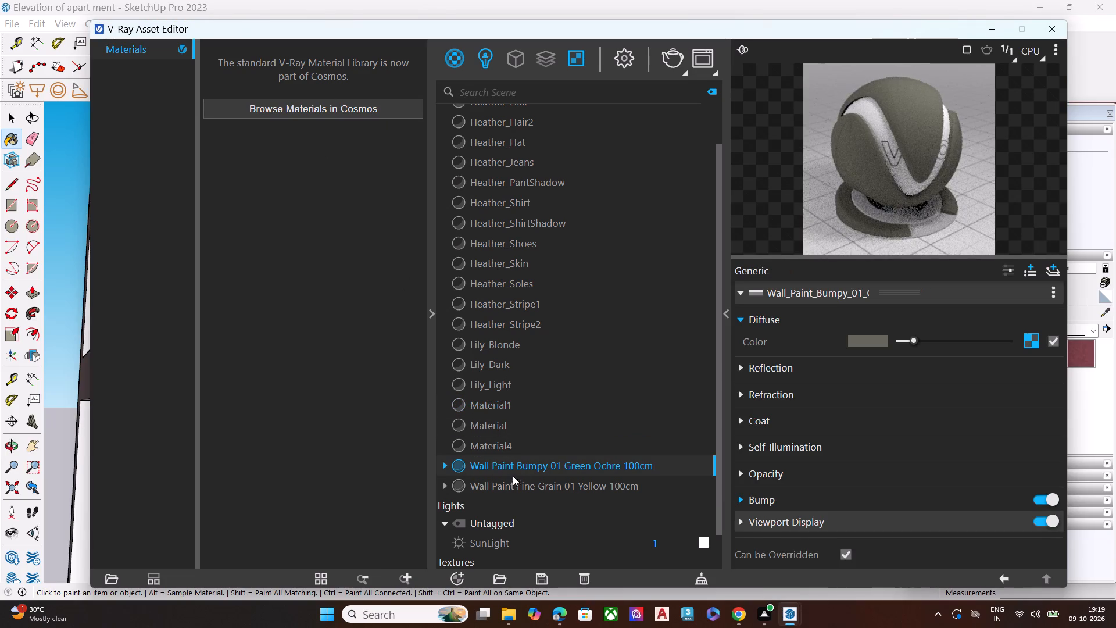
click(523, 469)
click(864, 149)
click(988, 34)
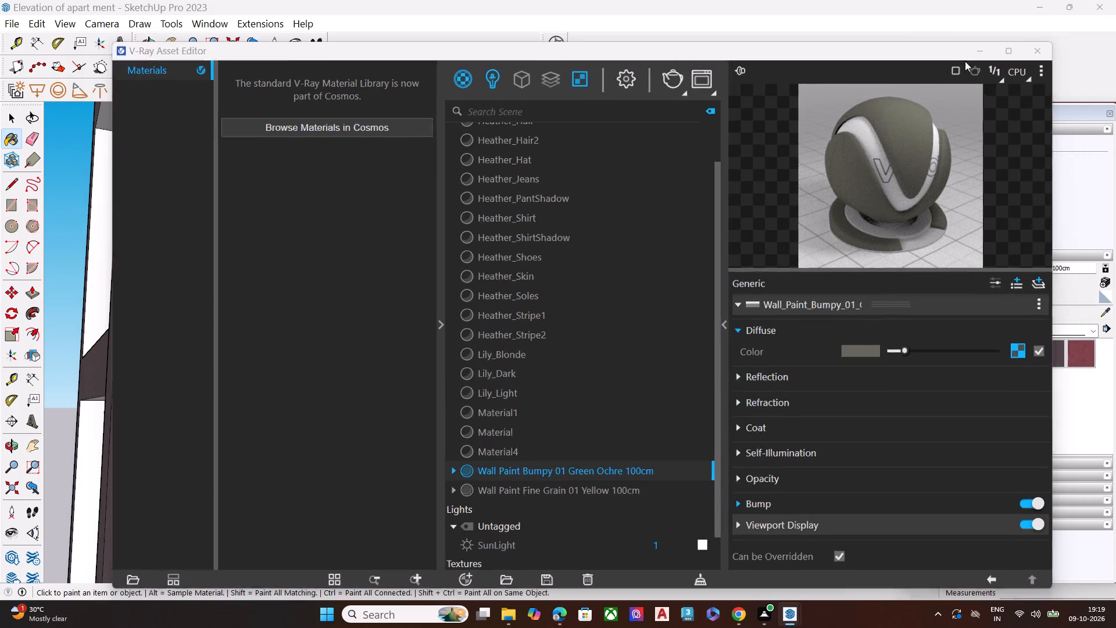
click(938, 280)
scroll(560, 432, up, 5)
click(606, 379)
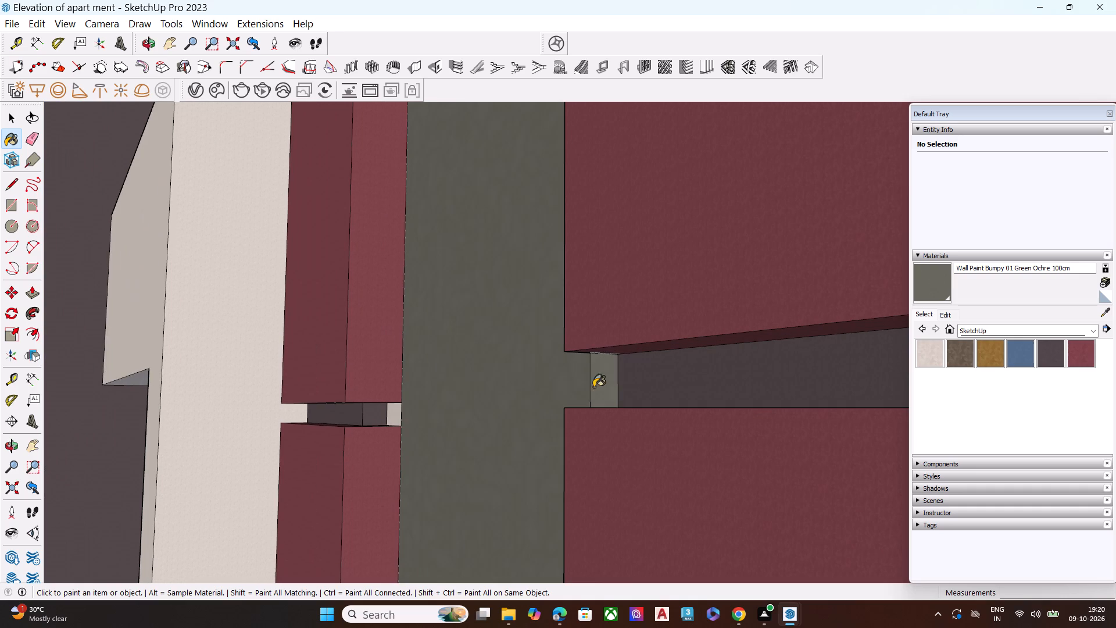
Examine the green ochre blocks and red column grooves on the corner facade for faces still left unpainted.
middle_drag(438, 374, 513, 432)
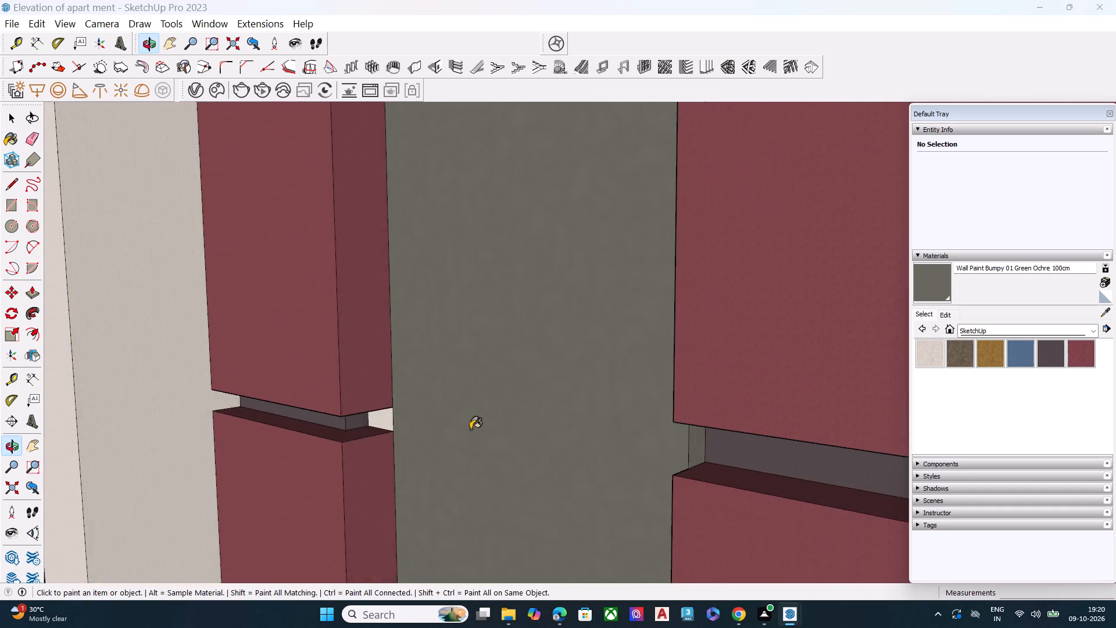
scroll(382, 297, down, 15)
scroll(509, 286, down, 3)
scroll(518, 304, up, 1)
scroll(530, 320, down, 6)
scroll(566, 290, up, 1)
middle_drag(564, 286, 741, 332)
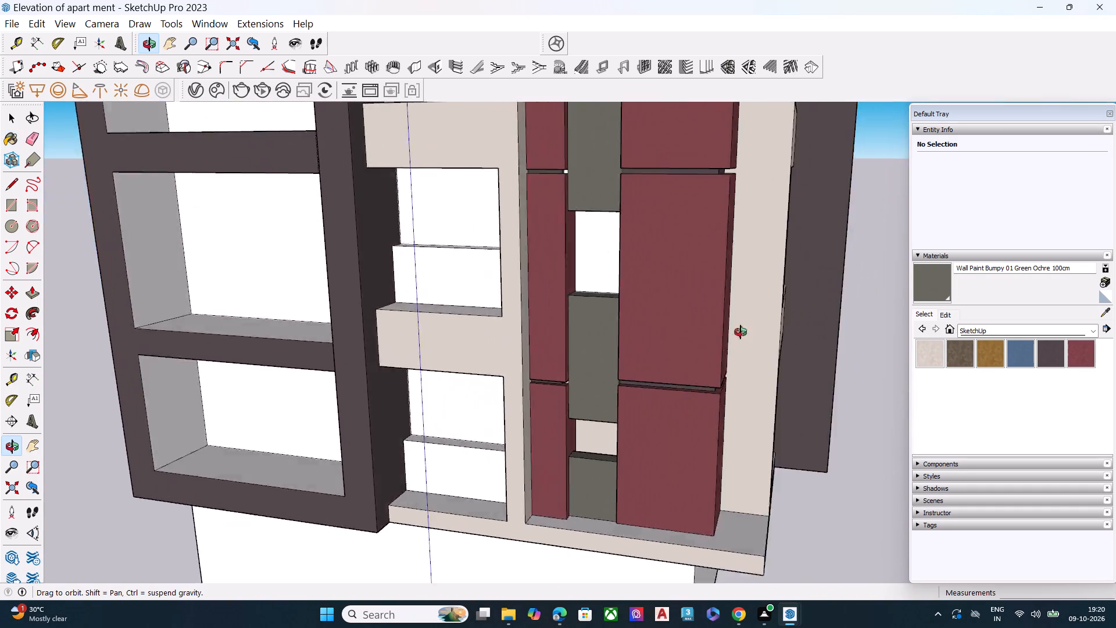
middle_drag(741, 332, 551, 444)
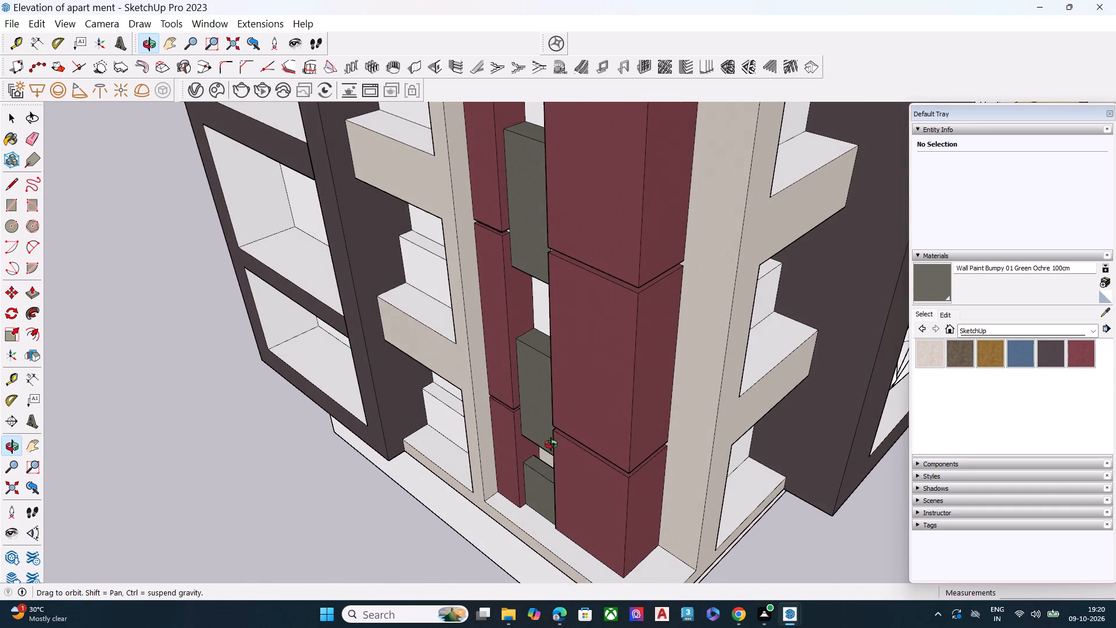
middle_drag(551, 444, 563, 442)
scroll(507, 270, down, 19)
scroll(552, 222, up, 8)
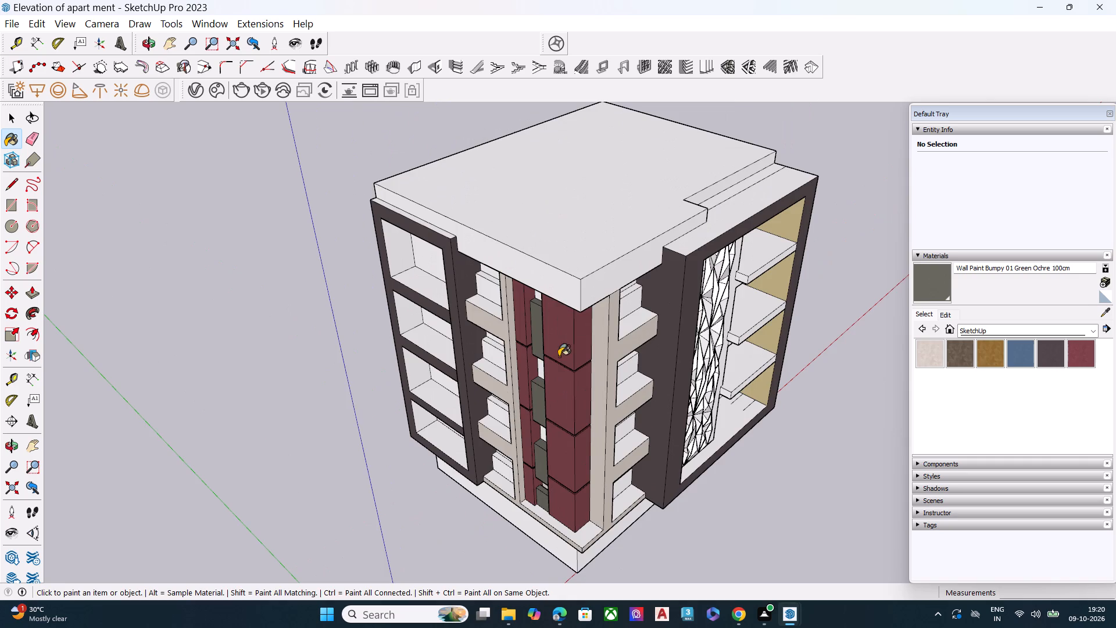
middle_drag(559, 356, 532, 282)
scroll(532, 282, up, 9)
middle_drag(533, 327, 524, 309)
scroll(524, 276, up, 7)
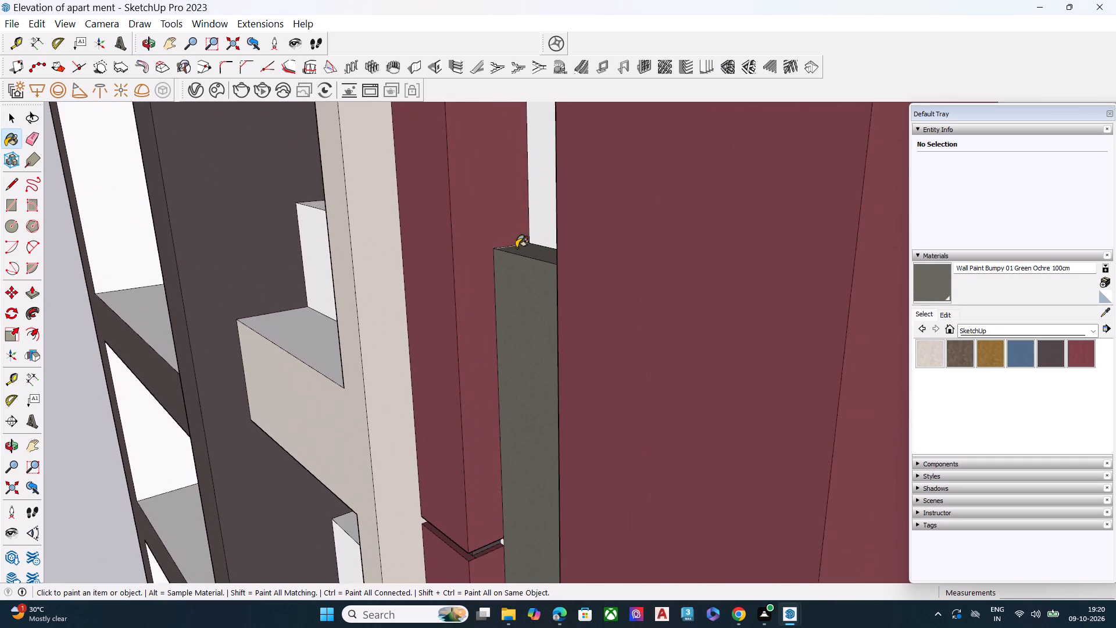
scroll(516, 248, up, 5)
middle_click(513, 251)
scroll(512, 251, down, 1)
scroll(512, 251, up, 1)
scroll(512, 251, down, 1)
scroll(512, 251, up, 3)
scroll(512, 251, down, 2)
scroll(512, 251, up, 2)
middle_drag(518, 270, 560, 278)
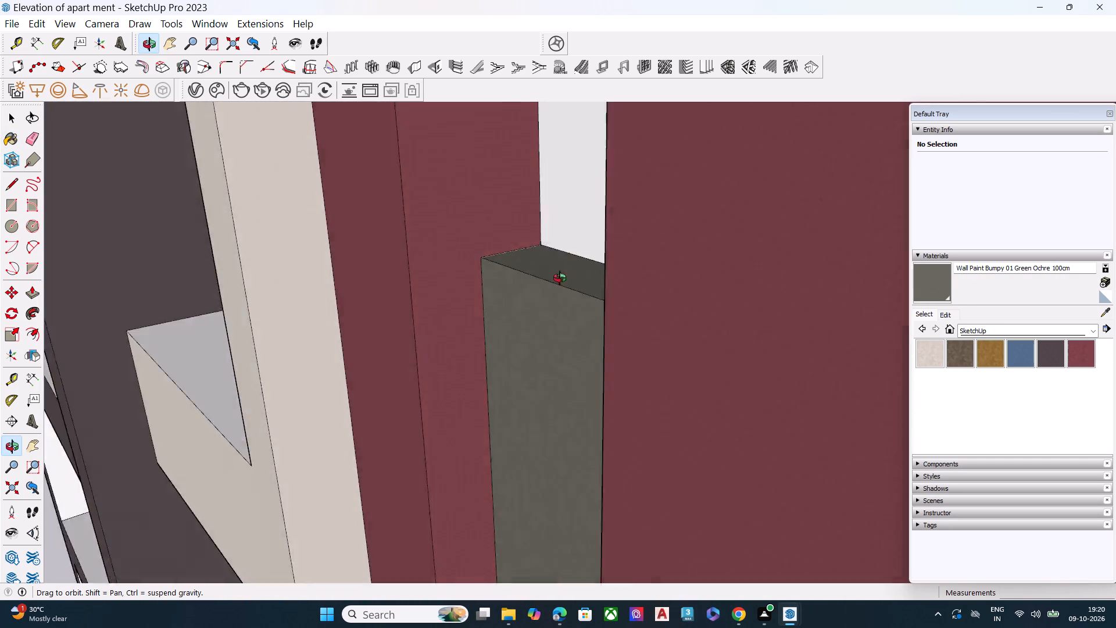
middle_drag(560, 278, 750, 197)
scroll(521, 181, down, 3)
scroll(521, 182, up, 1)
scroll(521, 183, down, 15)
scroll(571, 352, up, 5)
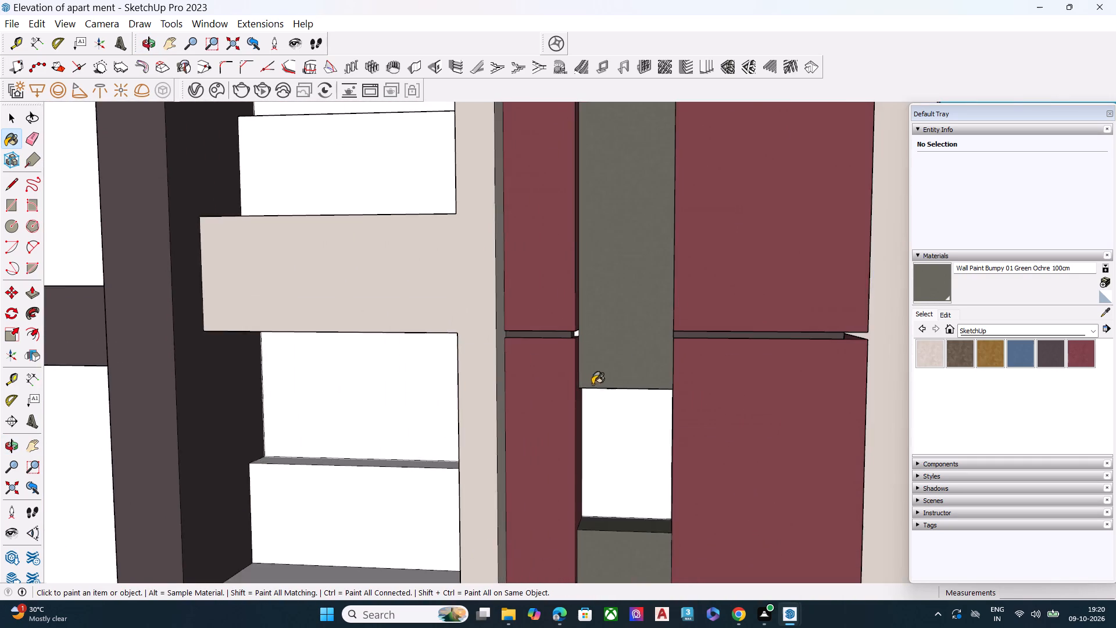
scroll(592, 384, up, 3)
middle_drag(590, 380, 629, 342)
scroll(637, 353, up, 7)
middle_drag(545, 322, 499, 361)
scroll(517, 346, up, 5)
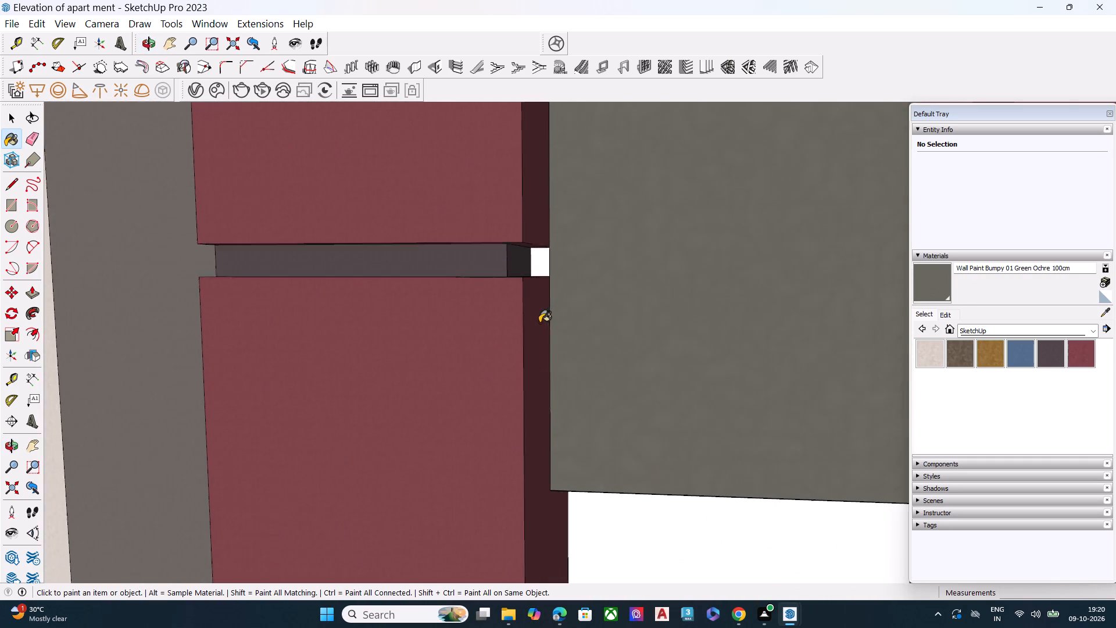
scroll(539, 323, up, 4)
scroll(542, 233, up, 8)
scroll(463, 205, down, 19)
scroll(523, 206, up, 1)
scroll(523, 206, down, 6)
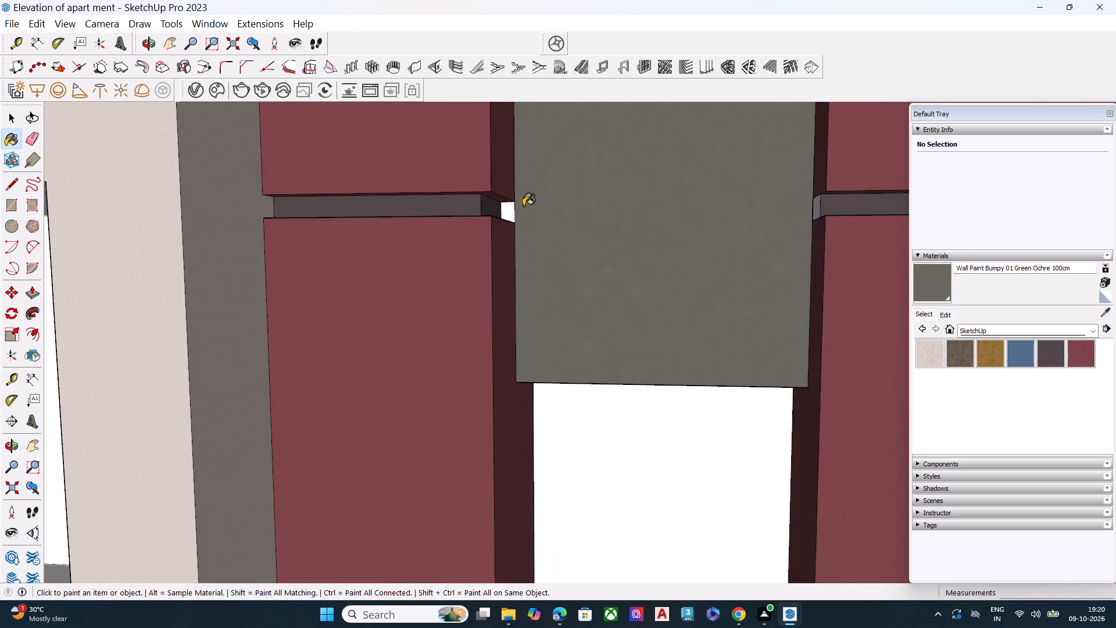
Paint the next white opening between two green ochre blocks with the beige Material.
scroll(523, 206, down, 9)
scroll(540, 200, up, 3)
scroll(540, 200, down, 9)
scroll(540, 200, up, 1)
scroll(540, 200, down, 5)
click(930, 362)
click(932, 358)
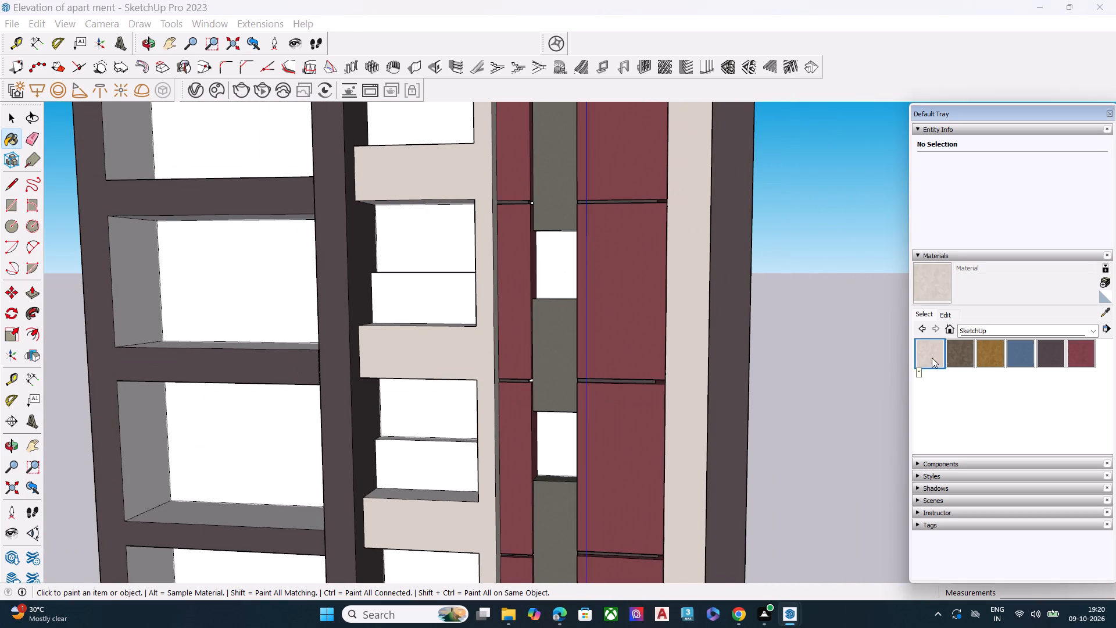
scroll(533, 429, up, 7)
click(570, 440)
middle_drag(556, 429, 534, 317)
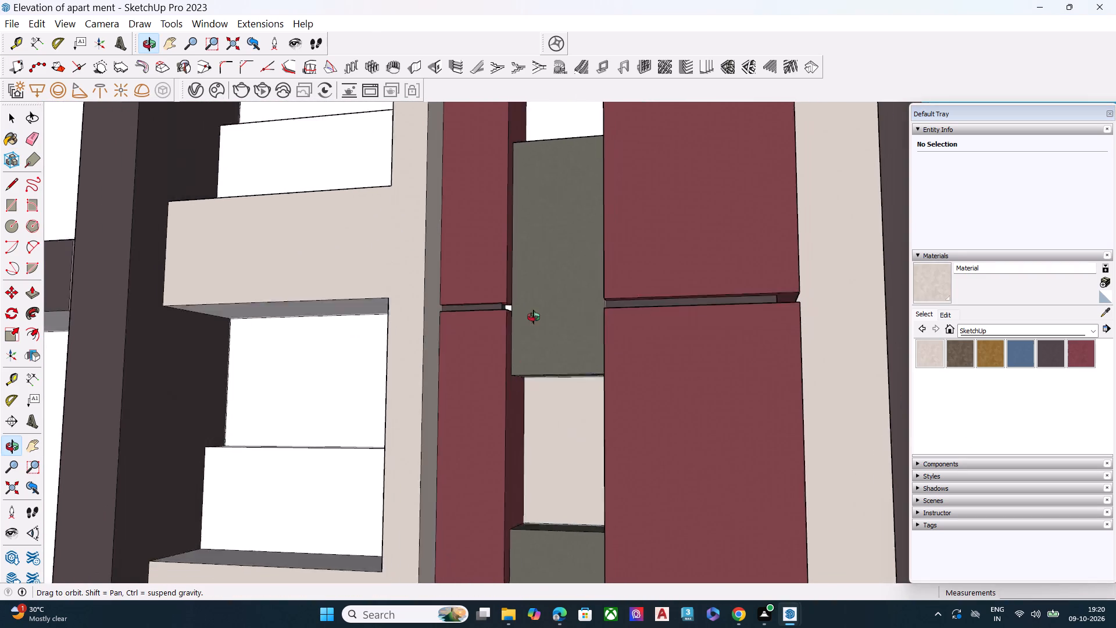
Paint the white gap in the narrow red column's groove, beside the green ochre block, with the beige Material.
middle_drag(534, 317, 563, 436)
scroll(521, 386, up, 10)
scroll(537, 313, up, 10)
middle_click(556, 327)
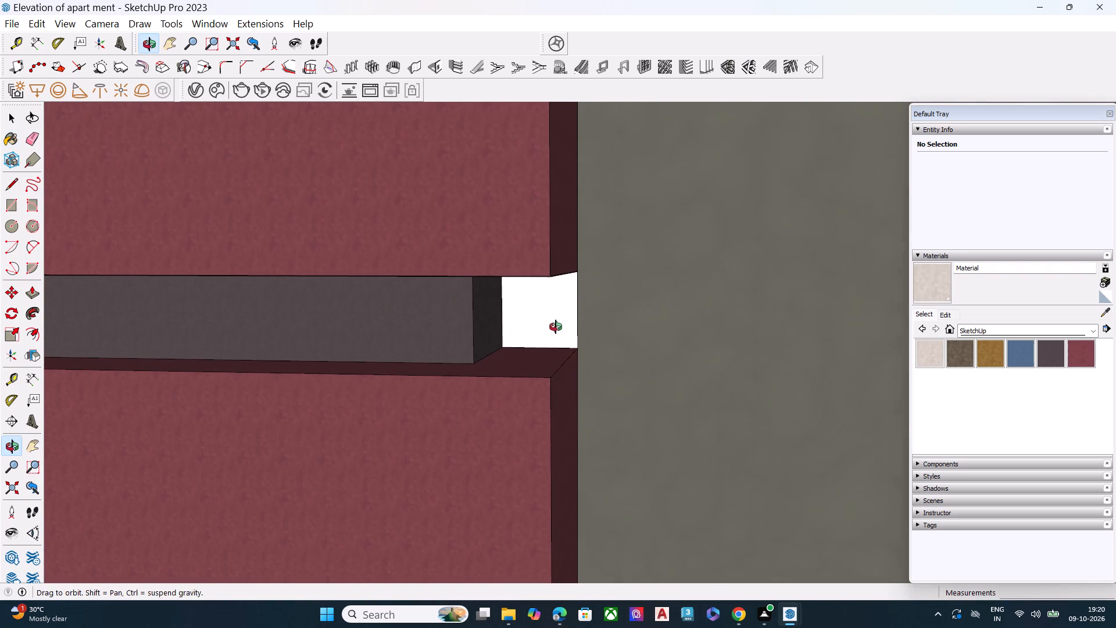
scroll(556, 327, up, 4)
click(553, 313)
Paint the next white opening above, between two green ochre blocks, with the beige Material.
scroll(471, 323, down, 1)
scroll(471, 323, up, 1)
scroll(471, 324, down, 12)
scroll(478, 331, up, 2)
scroll(478, 331, down, 8)
scroll(488, 341, up, 1)
scroll(490, 341, down, 3)
scroll(492, 341, up, 1)
scroll(492, 341, down, 6)
scroll(512, 362, up, 1)
scroll(512, 362, down, 11)
scroll(558, 387, up, 1)
scroll(558, 387, down, 3)
scroll(545, 249, up, 8)
click(548, 294)
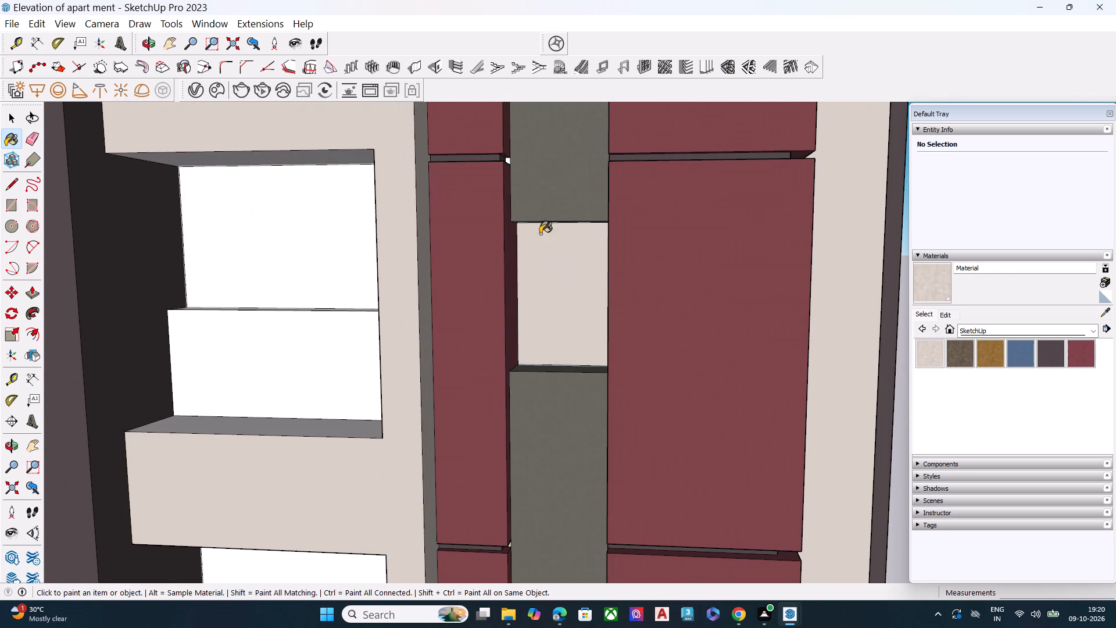
Paint the white gap in the next groove up the narrow red column with the beige Material.
scroll(531, 209, up, 1)
scroll(496, 161, up, 20)
scroll(496, 161, up, 10)
scroll(518, 184, down, 1)
scroll(518, 184, up, 5)
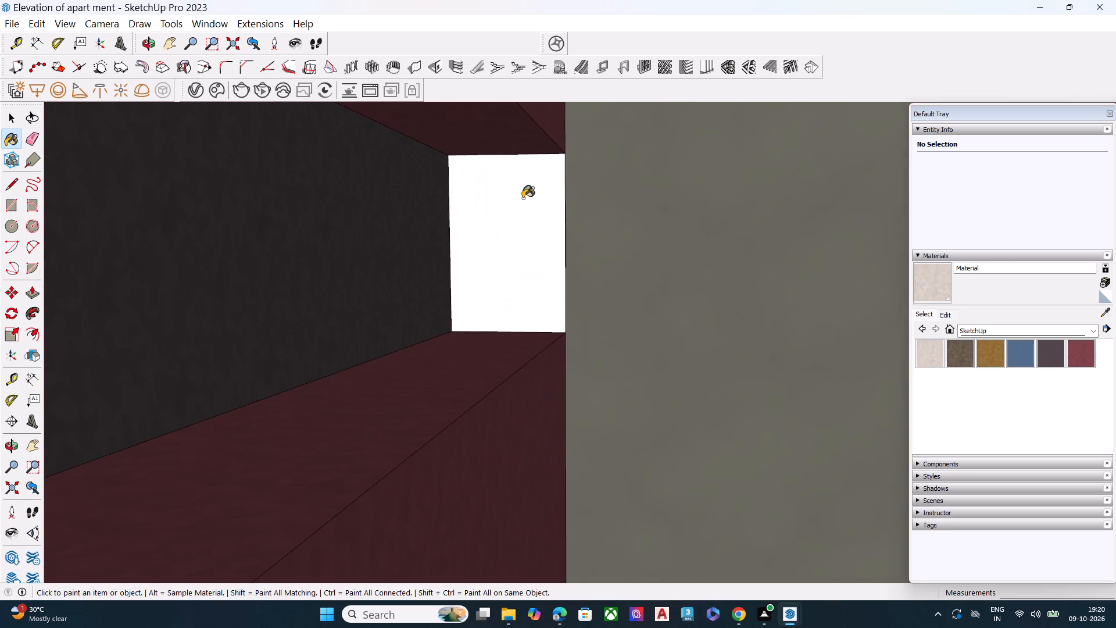
click(523, 198)
Paint the topmost white opening, between the uppermost green ochre block and the roof slab, with the beige Material.
scroll(413, 244, down, 2)
scroll(414, 248, up, 1)
scroll(420, 256, down, 19)
scroll(520, 281, up, 1)
scroll(520, 281, down, 1)
scroll(520, 281, up, 2)
scroll(520, 281, down, 20)
scroll(520, 279, up, 3)
scroll(518, 279, down, 3)
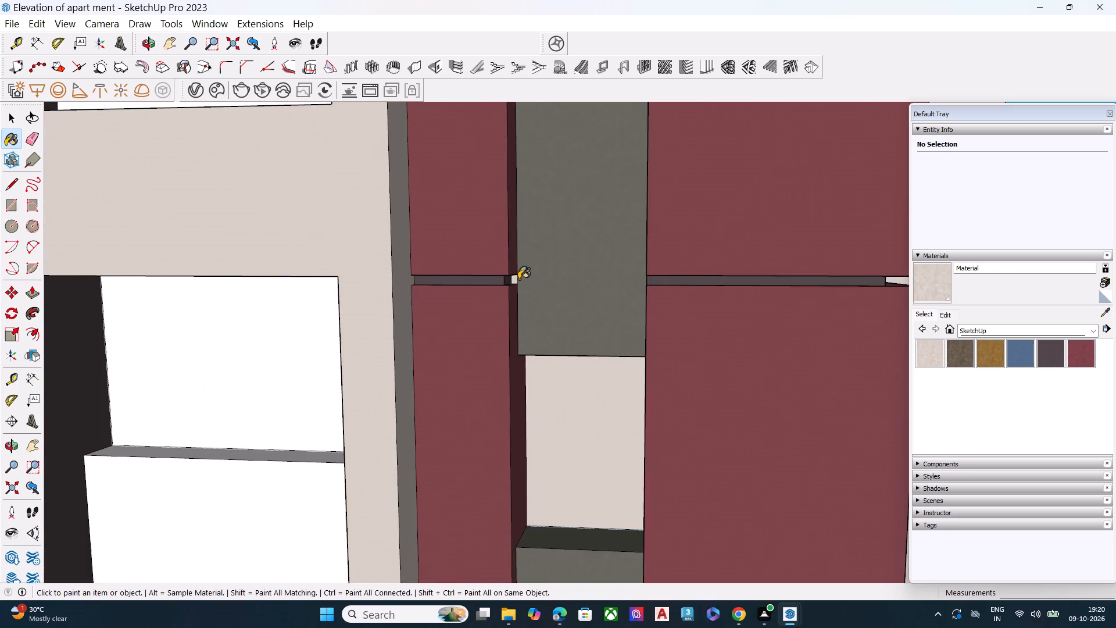
scroll(518, 279, down, 3)
scroll(518, 287, up, 1)
scroll(518, 287, down, 15)
scroll(525, 222, up, 2)
scroll(526, 216, down, 1)
scroll(531, 208, up, 5)
scroll(542, 236, down, 1)
scroll(542, 236, up, 5)
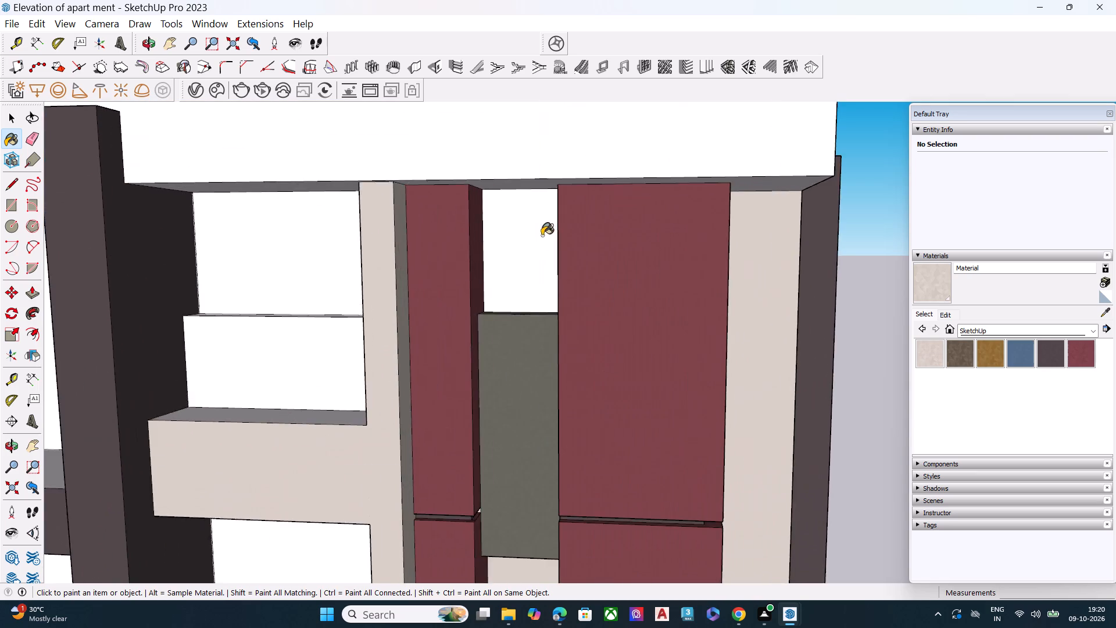
scroll(542, 235, up, 5)
middle_drag(530, 235, 510, 159)
click(506, 197)
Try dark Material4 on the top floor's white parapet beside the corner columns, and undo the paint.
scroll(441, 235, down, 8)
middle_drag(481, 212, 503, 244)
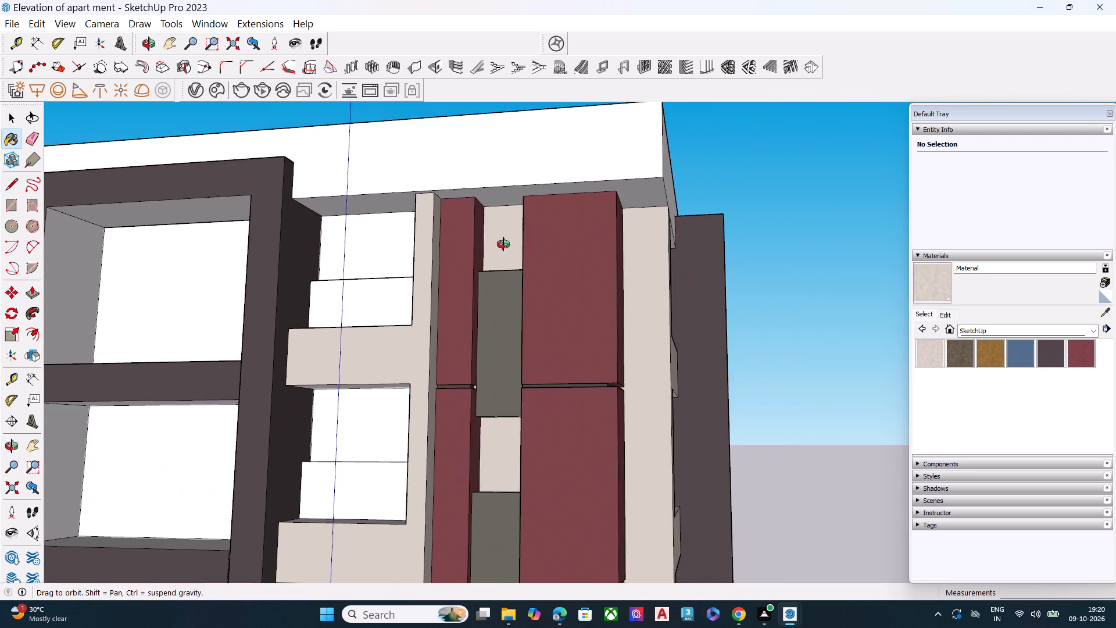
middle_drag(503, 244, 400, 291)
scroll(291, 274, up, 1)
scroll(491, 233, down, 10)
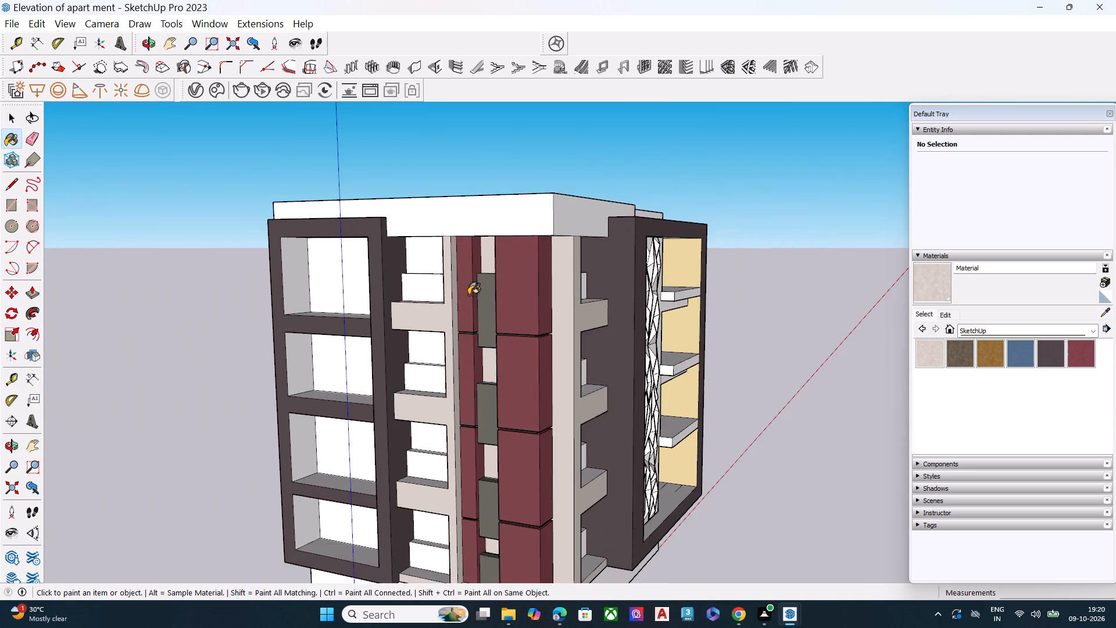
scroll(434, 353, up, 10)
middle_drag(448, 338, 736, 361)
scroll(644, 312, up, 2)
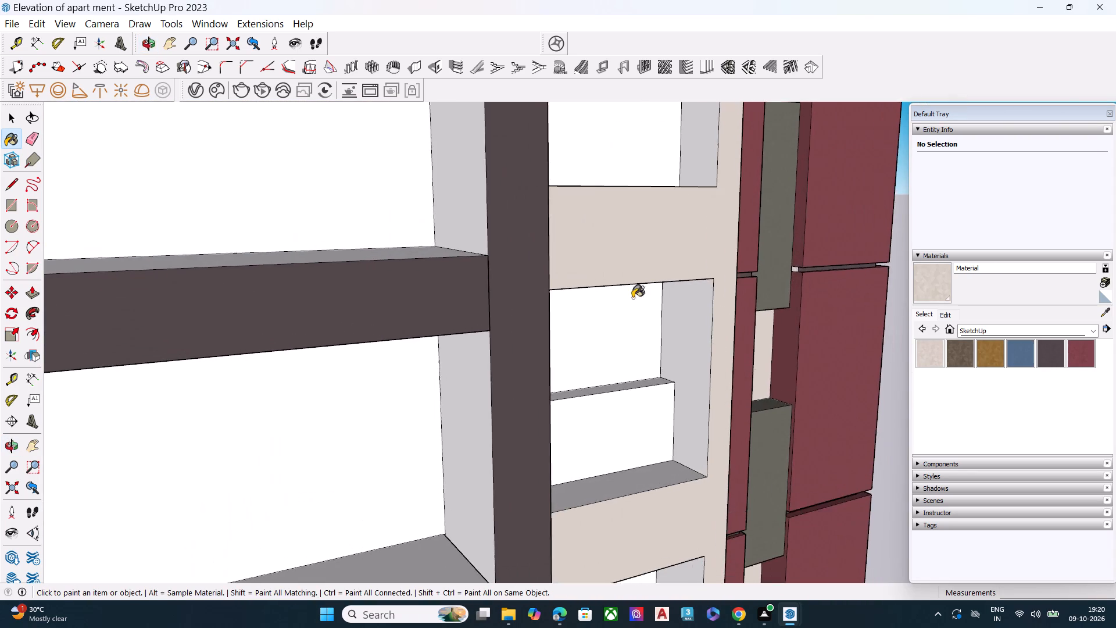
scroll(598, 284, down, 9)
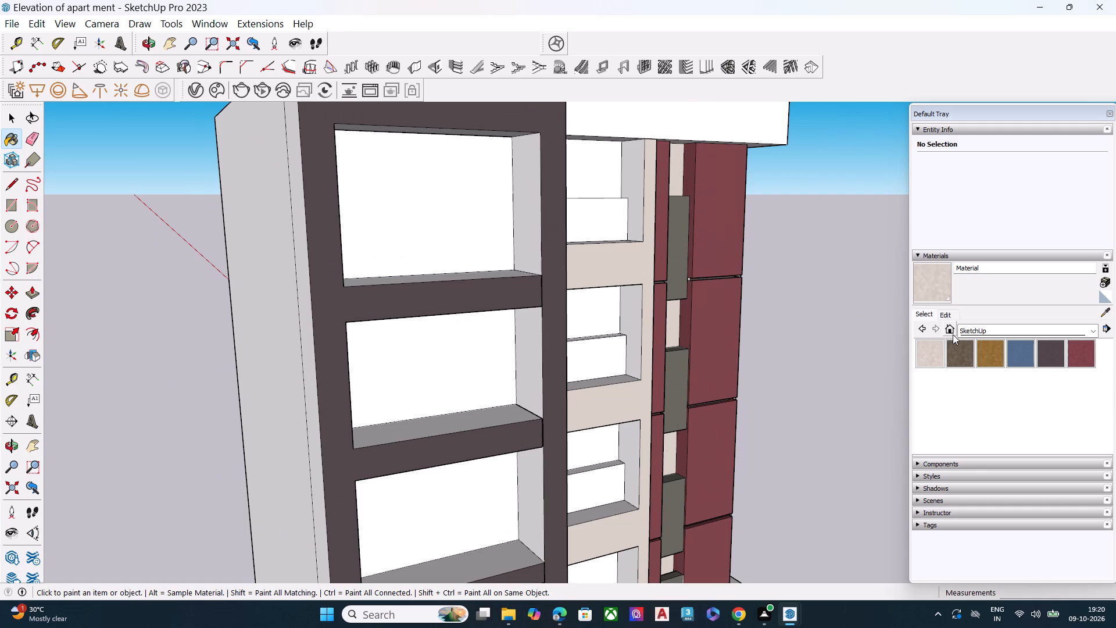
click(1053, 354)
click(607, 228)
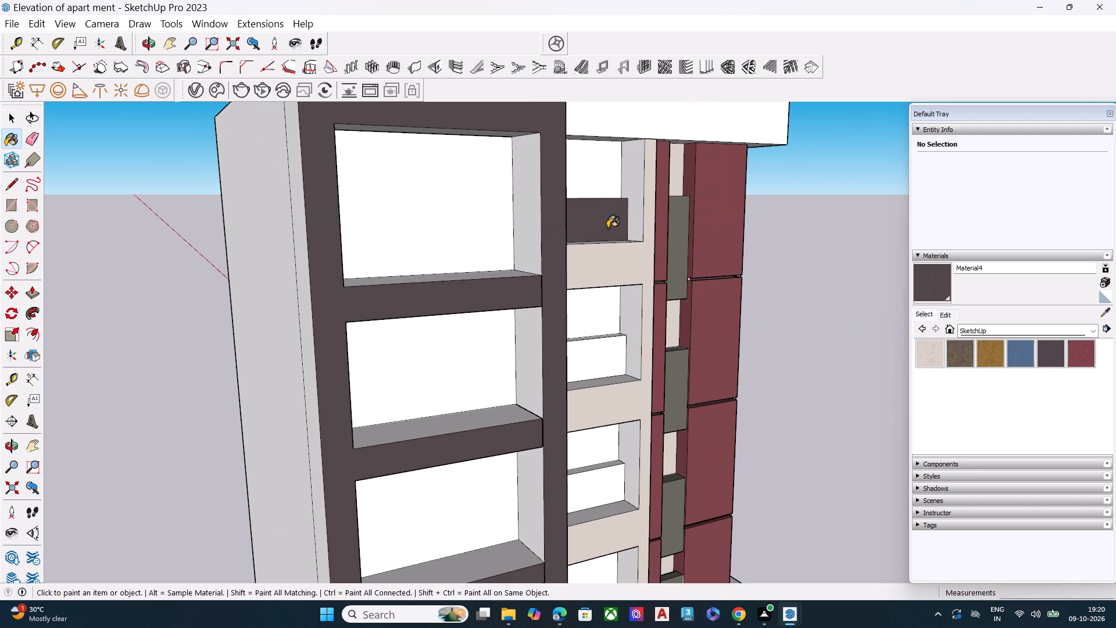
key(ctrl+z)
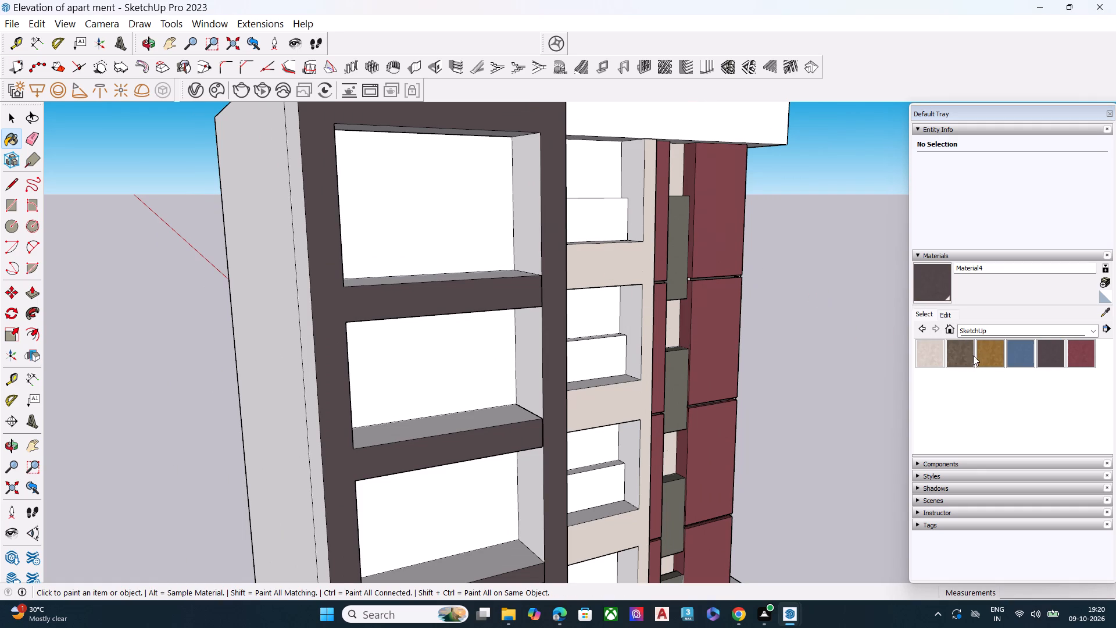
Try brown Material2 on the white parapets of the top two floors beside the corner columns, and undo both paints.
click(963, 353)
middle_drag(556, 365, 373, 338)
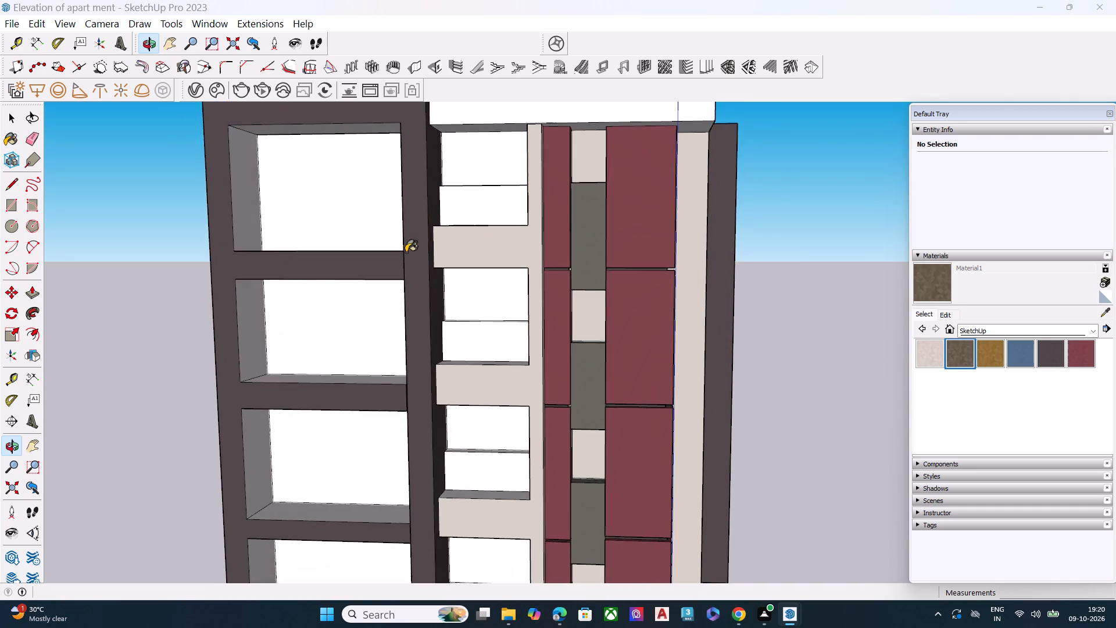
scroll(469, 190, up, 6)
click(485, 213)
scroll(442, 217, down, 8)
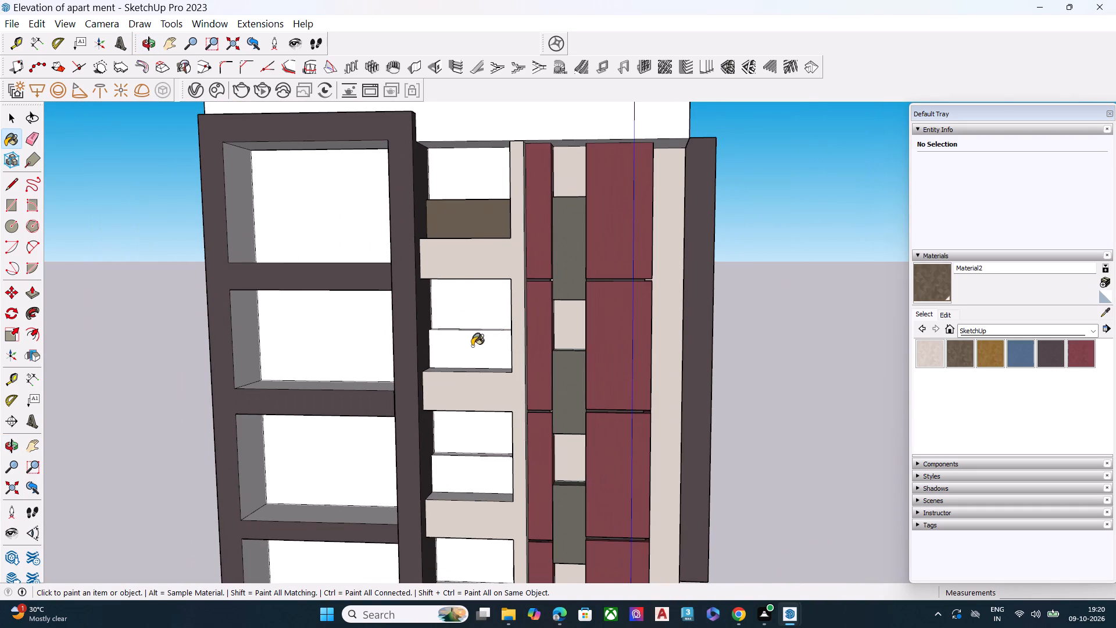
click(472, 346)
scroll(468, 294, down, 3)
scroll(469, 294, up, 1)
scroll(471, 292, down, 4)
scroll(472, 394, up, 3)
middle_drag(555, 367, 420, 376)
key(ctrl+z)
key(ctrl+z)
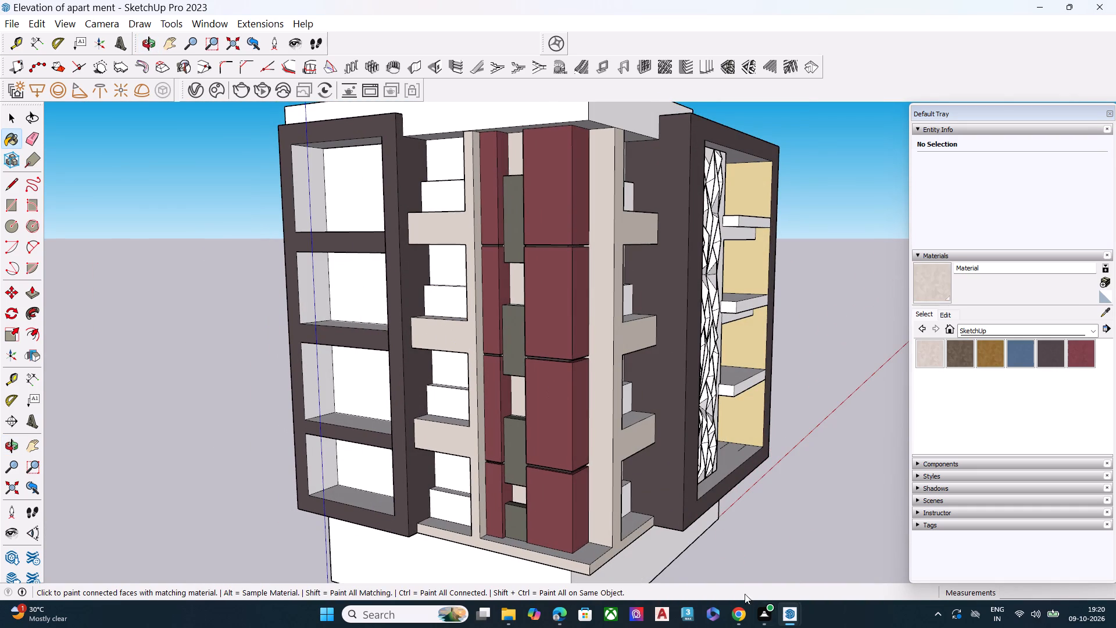
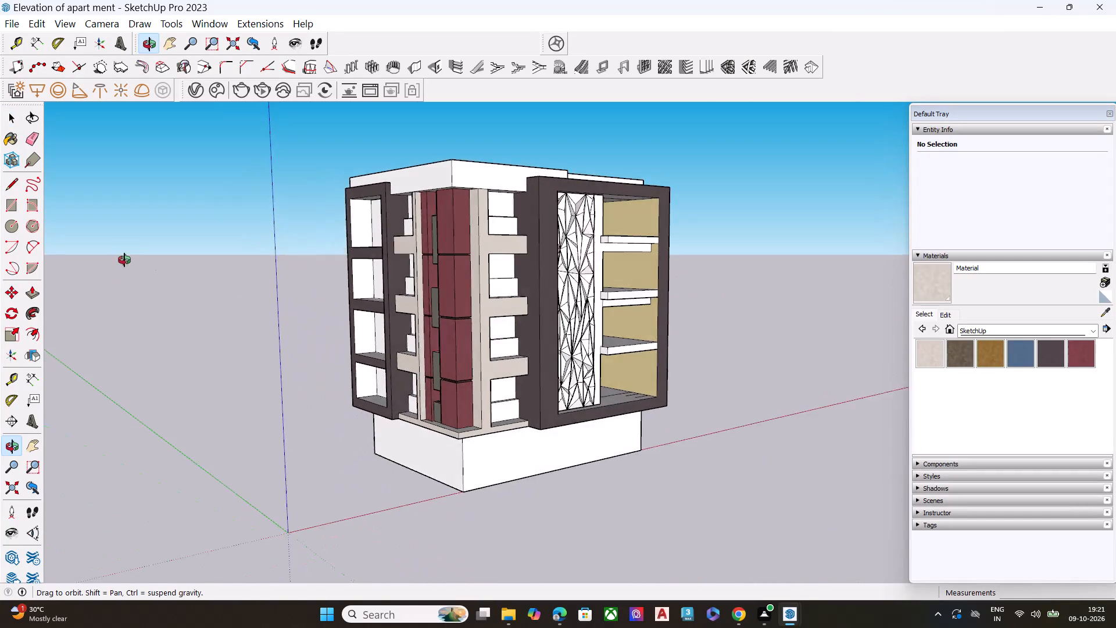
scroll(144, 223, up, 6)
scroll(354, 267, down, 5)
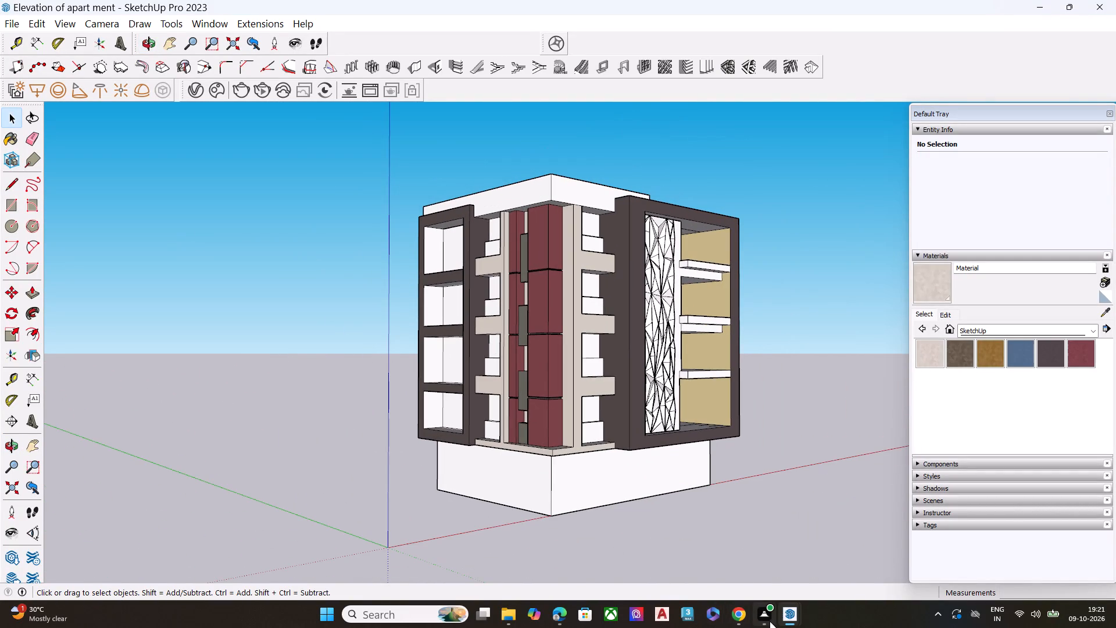
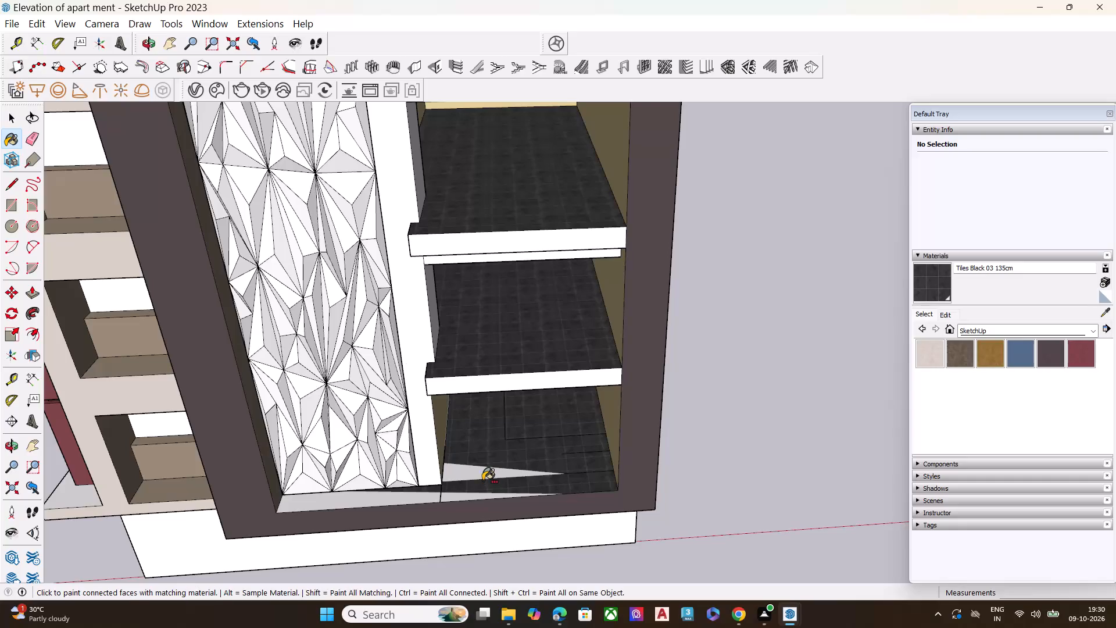
Undo the last paint fill and paint the bare patches of the lowest floor, including the strip beneath the faceted panel, with Tiles Black 03 135cm.
key(ctrl+z)
scroll(441, 477, up, 2)
scroll(435, 486, down, 1)
scroll(431, 489, up, 4)
scroll(474, 506, up, 2)
scroll(474, 506, down, 1)
scroll(474, 506, up, 2)
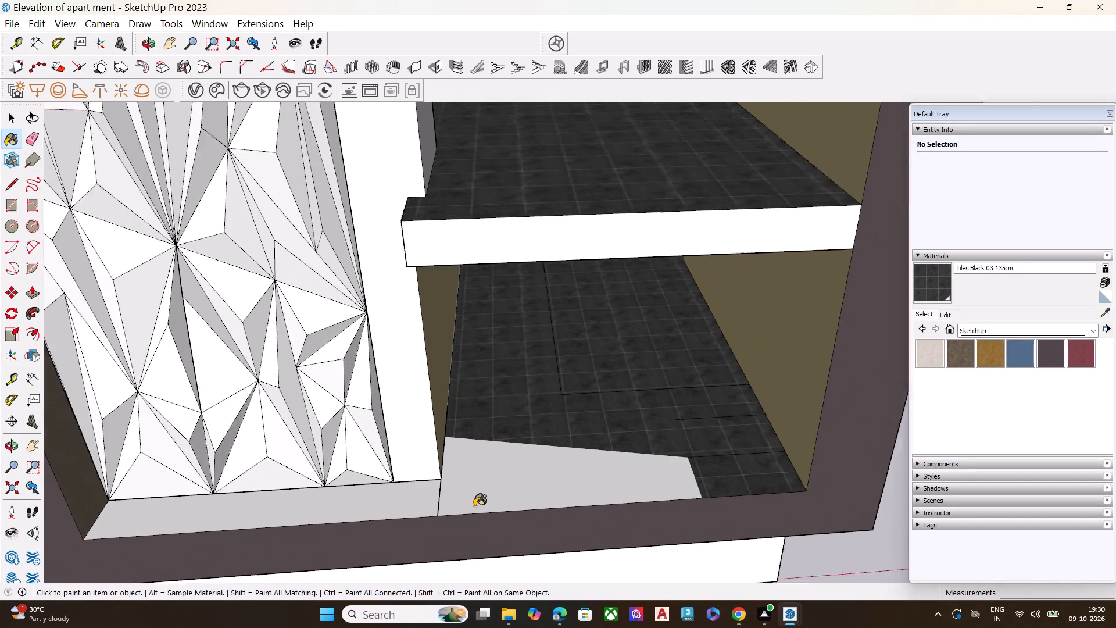
scroll(474, 506, up, 3)
middle_drag(474, 506, 321, 540)
click(471, 473)
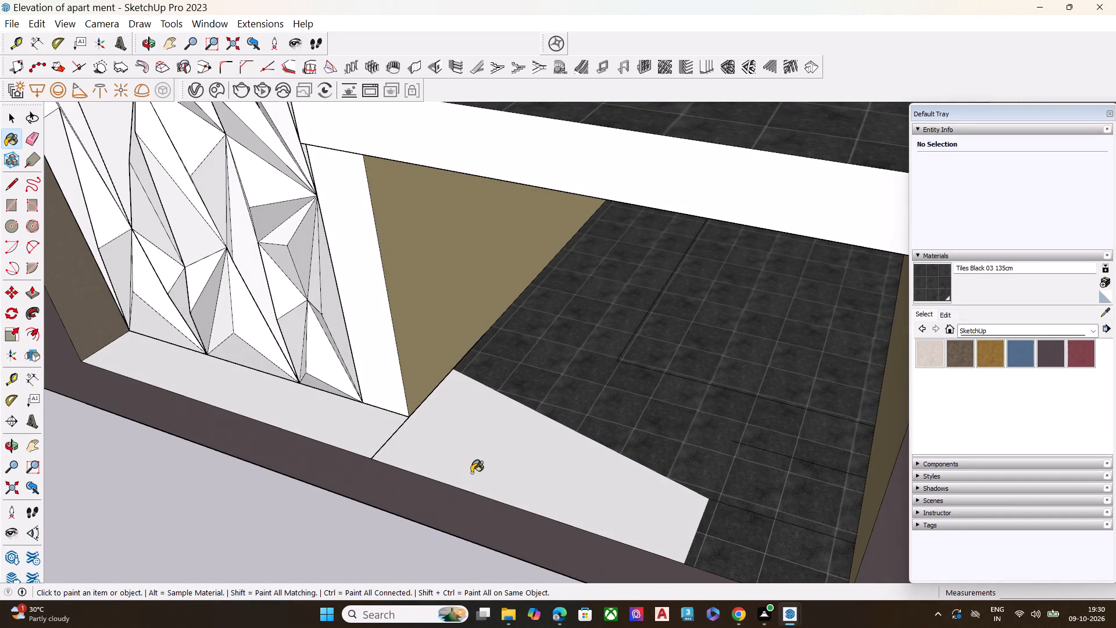
click(493, 445)
click(512, 416)
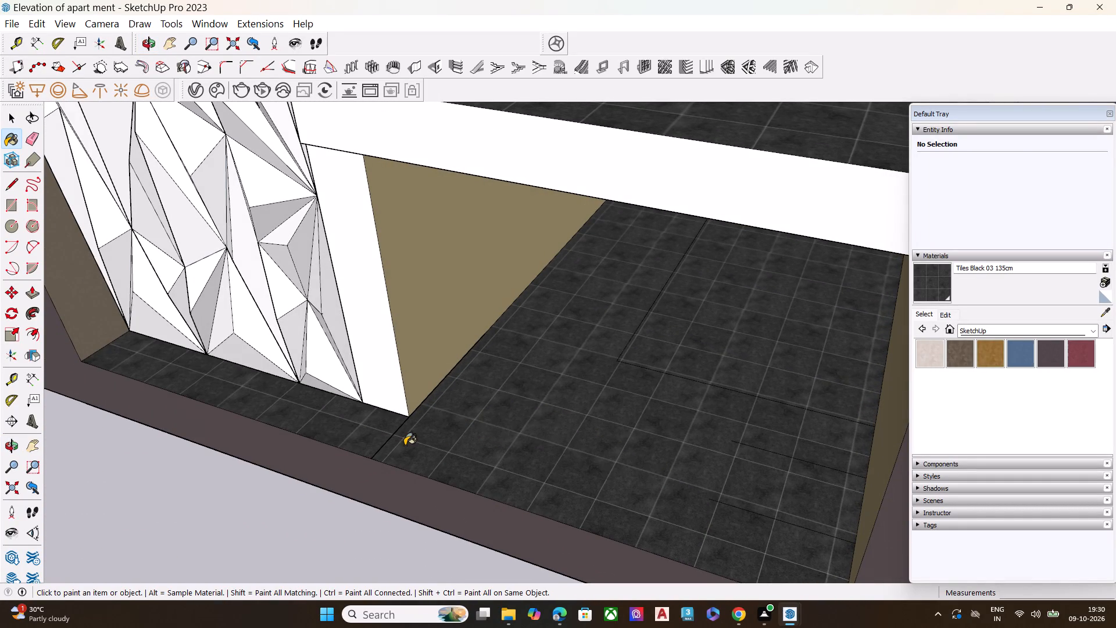
Examine the tiled lowest floor where it meets the faceted panel, and the whole corner facade from a distance.
scroll(402, 445, up, 1)
scroll(402, 445, down, 1)
scroll(402, 445, up, 8)
middle_drag(387, 445, 544, 481)
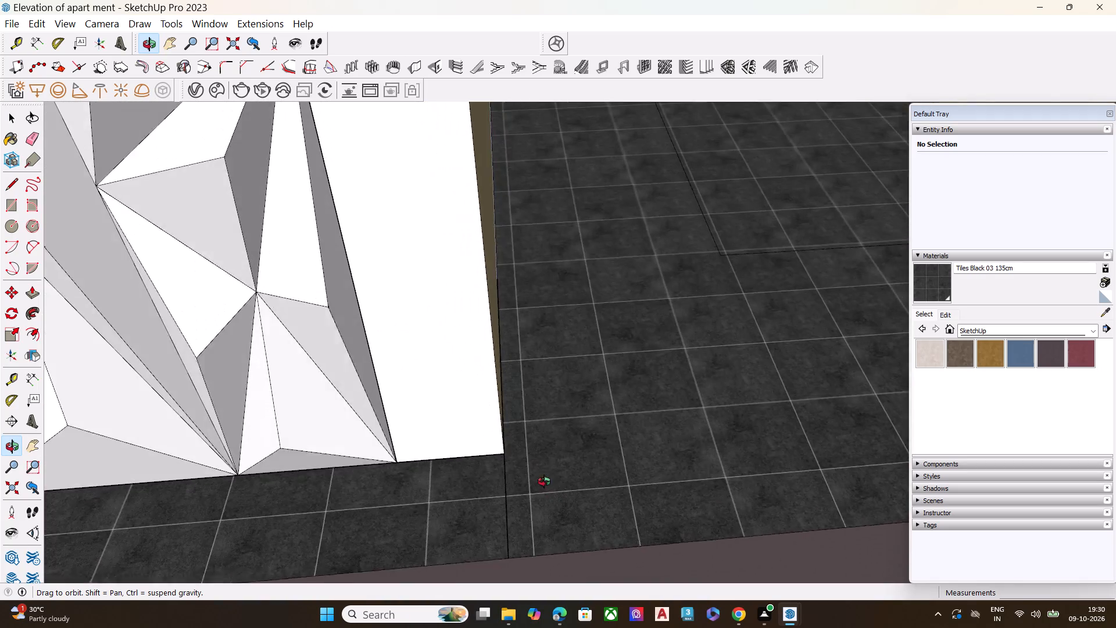
middle_drag(544, 481, 541, 488)
scroll(410, 395, down, 8)
key(space)
scroll(453, 411, down, 5)
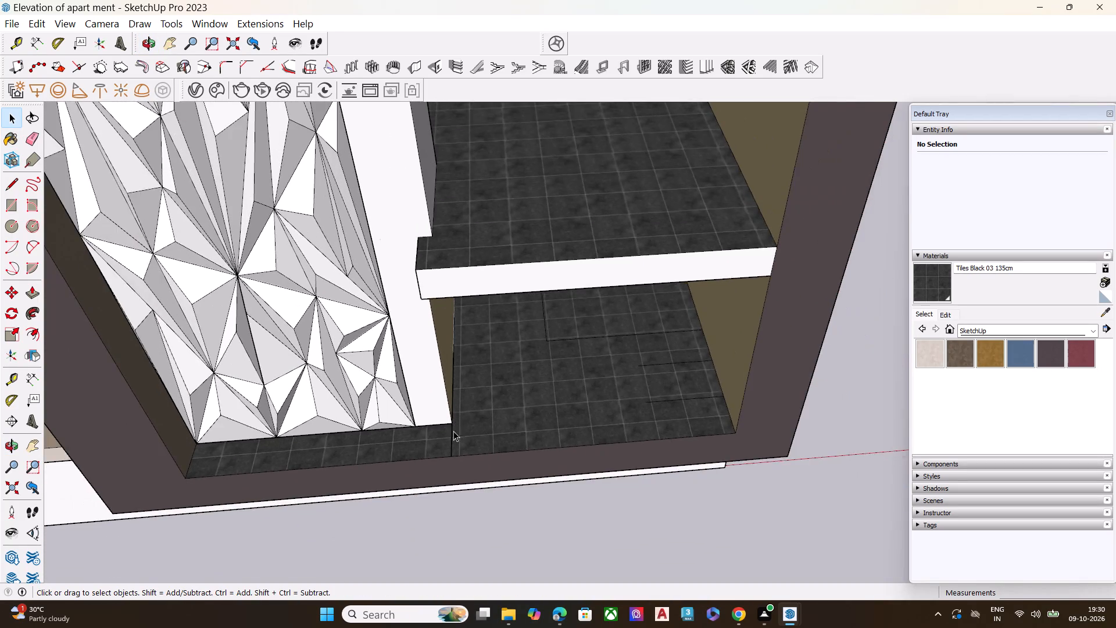
scroll(443, 448, up, 4)
middle_drag(437, 445, 485, 390)
scroll(466, 377, down, 4)
scroll(466, 377, up, 1)
scroll(466, 377, down, 8)
scroll(468, 388, up, 4)
scroll(468, 389, down, 2)
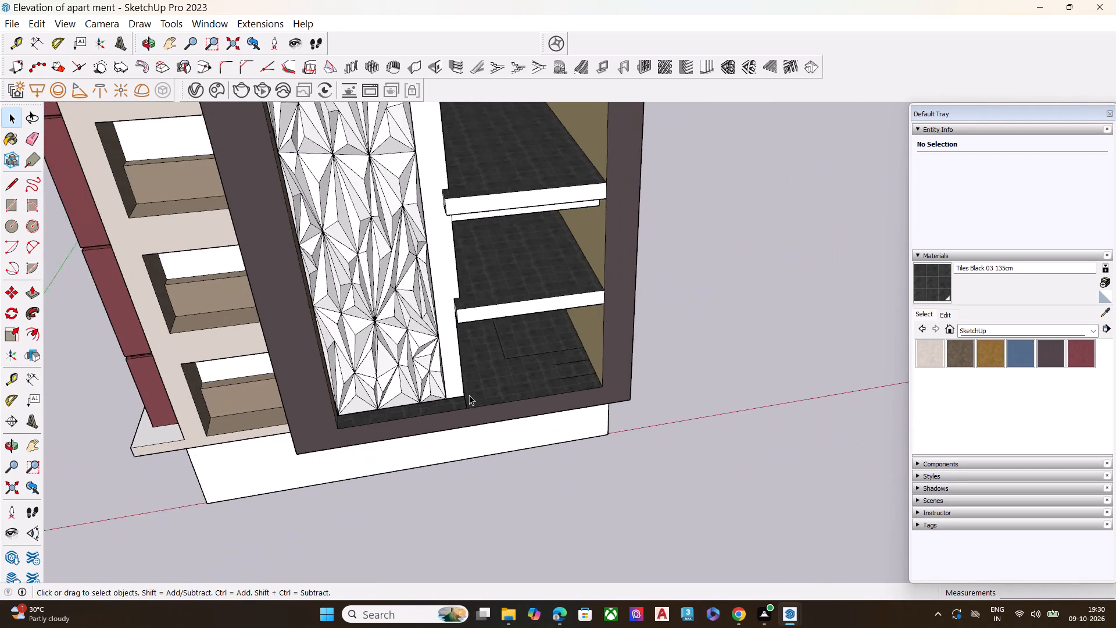
scroll(469, 395, down, 10)
middle_drag(491, 455, 527, 306)
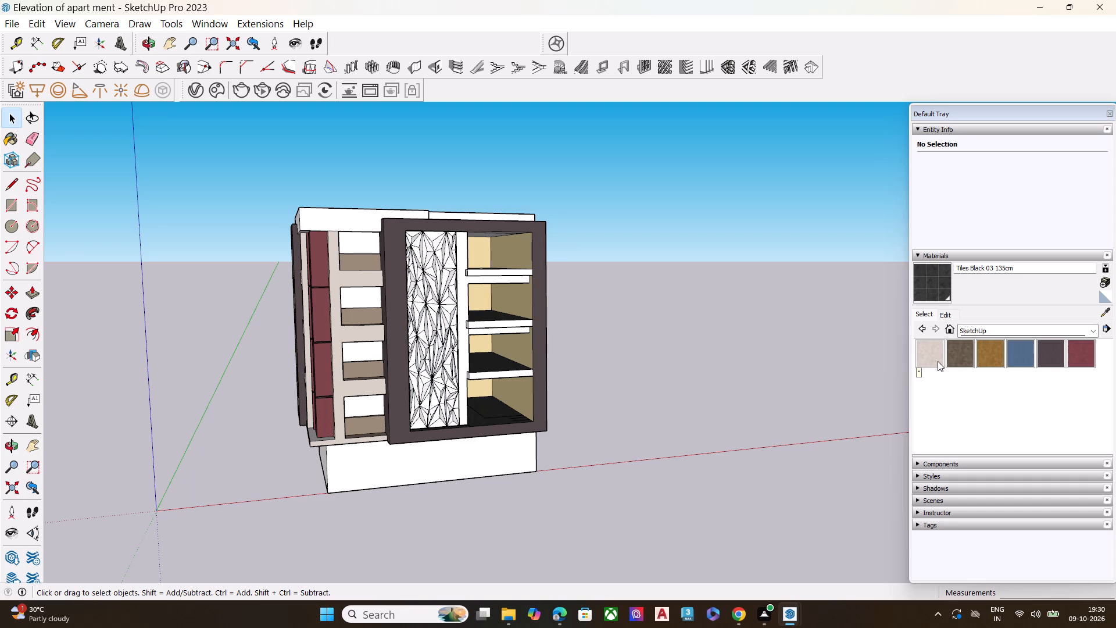
Open the V-Ray Asset Editor and select the Roof Ceramic 22-10 200cm material.
click(202, 90)
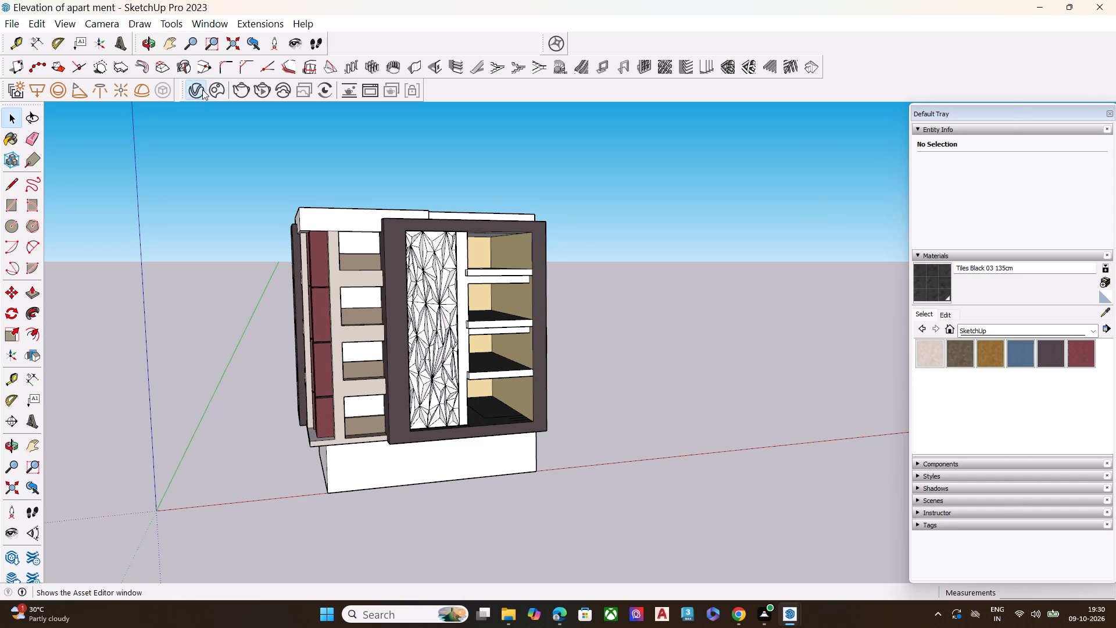
click(513, 498)
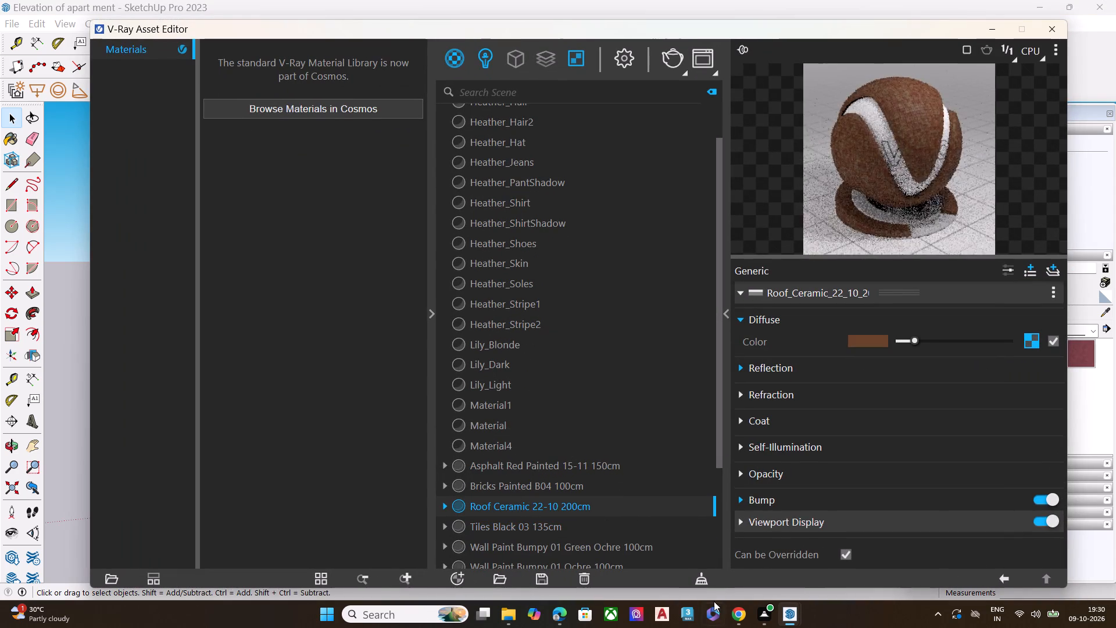
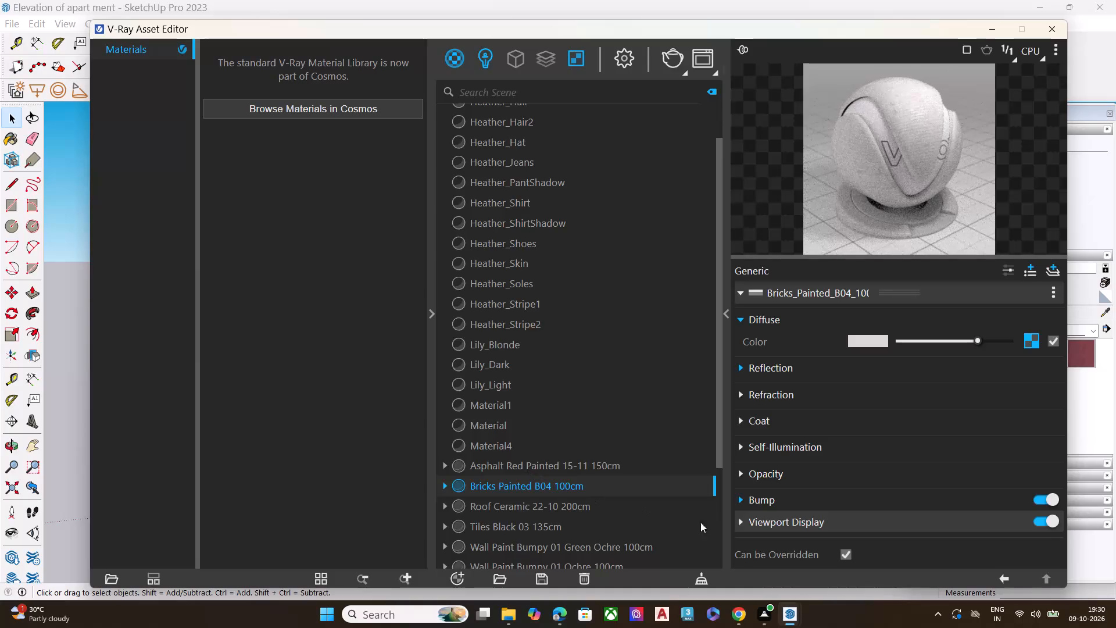
Paint the white vertical strip beside the faceted panel, with its attached beam under the top balcony slab, with Bricks Painted B04 100cm.
click(590, 484)
click(952, 114)
click(991, 24)
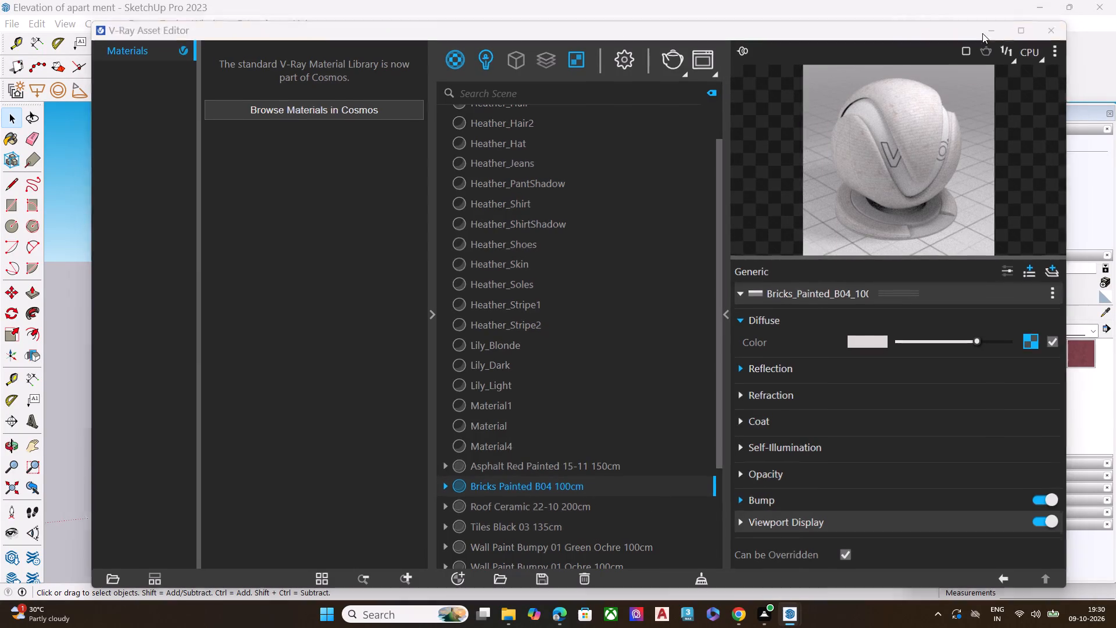
scroll(433, 314, down, 1)
scroll(374, 306, down, 1)
middle_drag(370, 306, 500, 308)
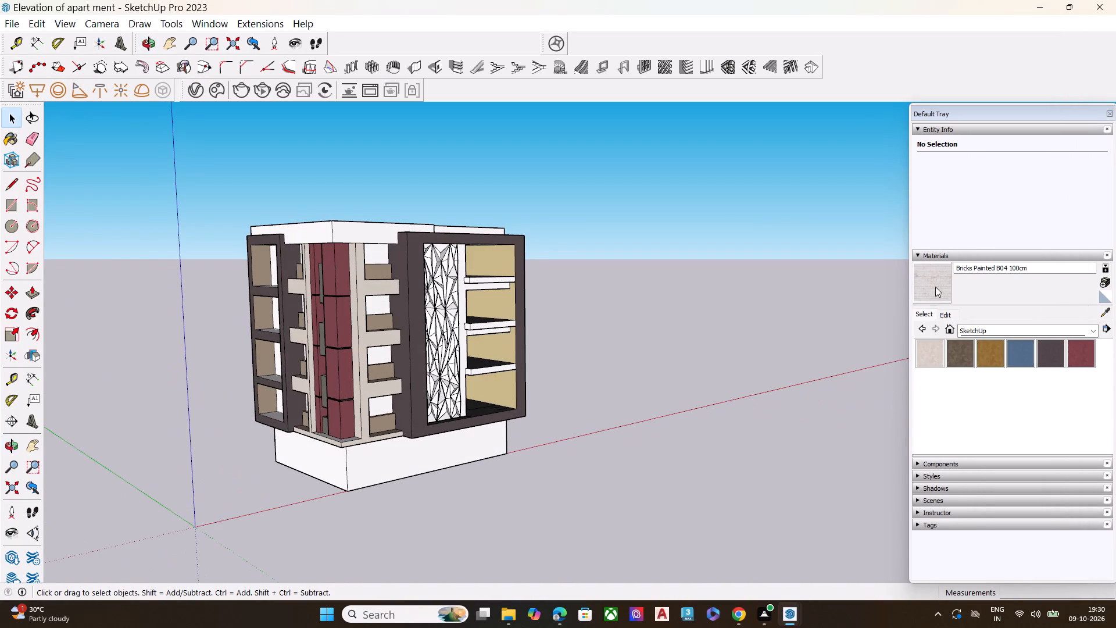
click(935, 287)
scroll(396, 288, up, 7)
middle_drag(257, 273, 431, 272)
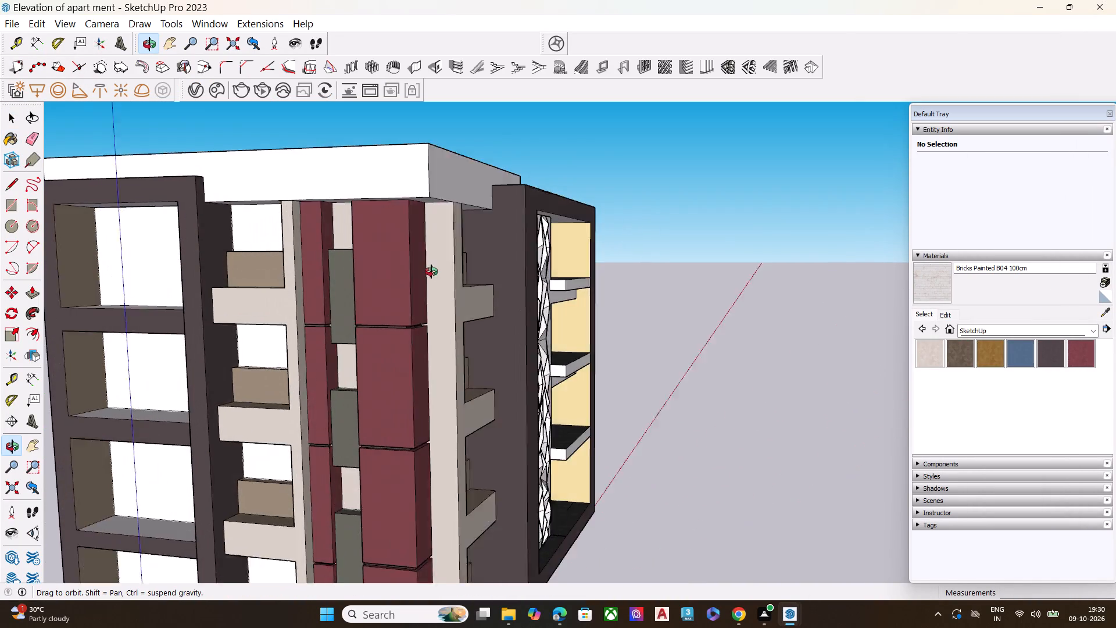
middle_drag(431, 272, 453, 272)
scroll(187, 259, down, 6)
scroll(249, 323, down, 8)
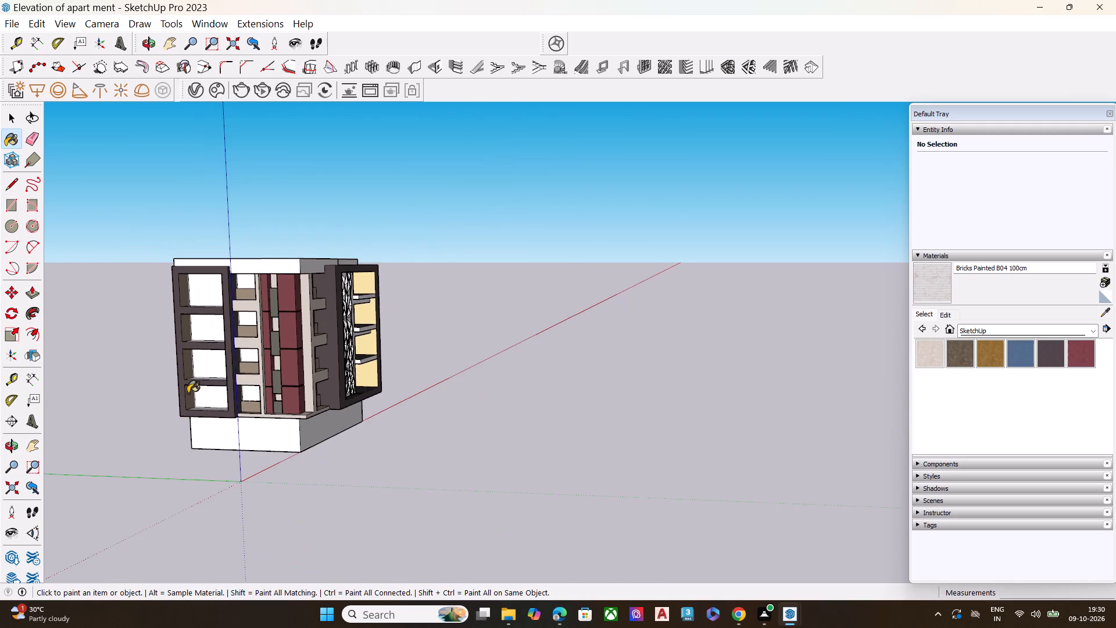
scroll(185, 393, up, 8)
middle_drag(389, 437, 194, 407)
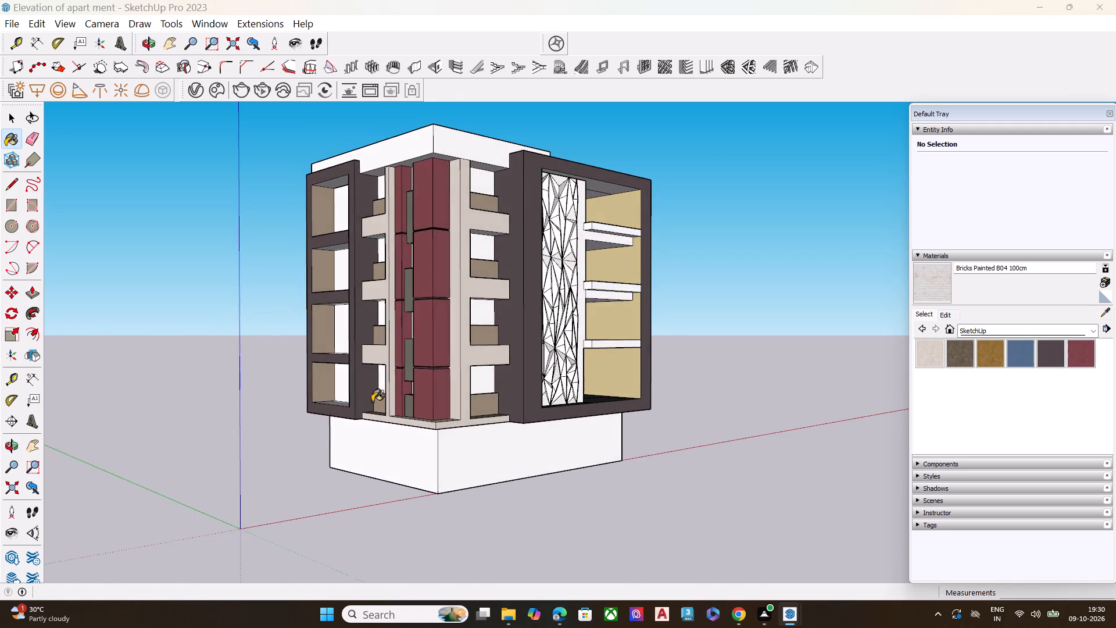
middle_drag(557, 404, 377, 420)
scroll(452, 245, up, 8)
scroll(492, 224, down, 6)
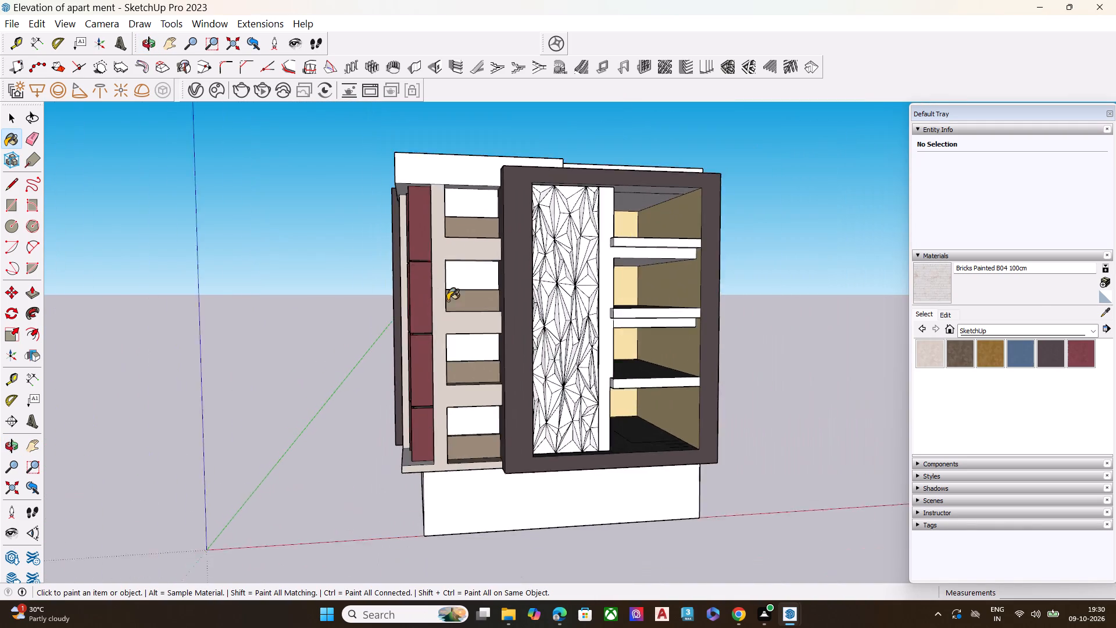
scroll(448, 301, down, 2)
scroll(673, 209, up, 8)
click(492, 259)
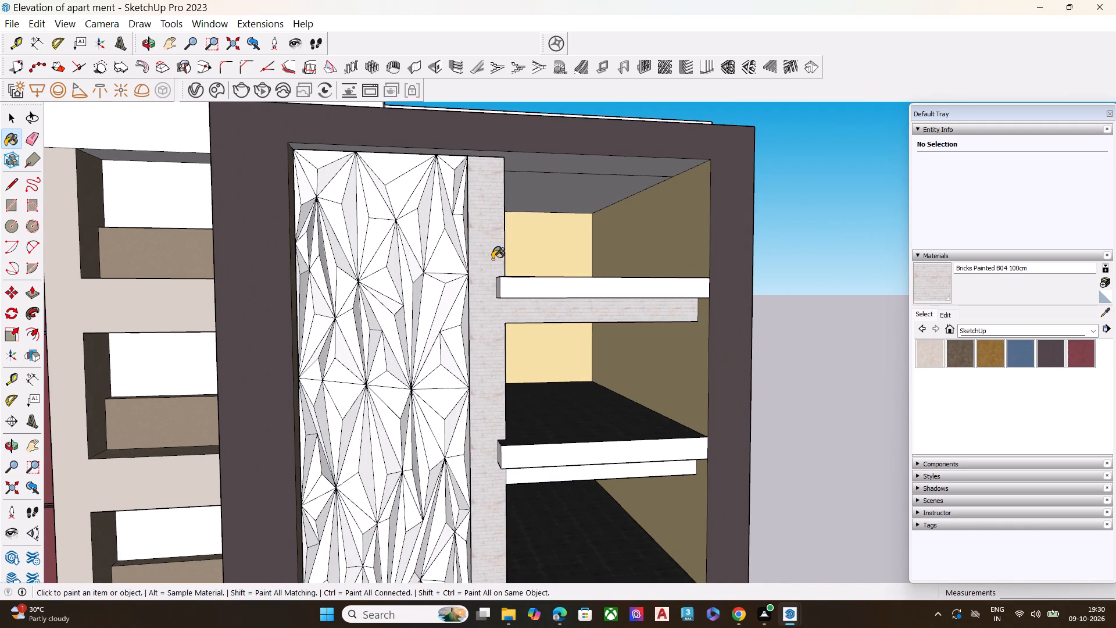
Paint the white inner side walls behind the brick strip on the three upper floors with the blue Material2.
middle_drag(493, 270, 344, 290)
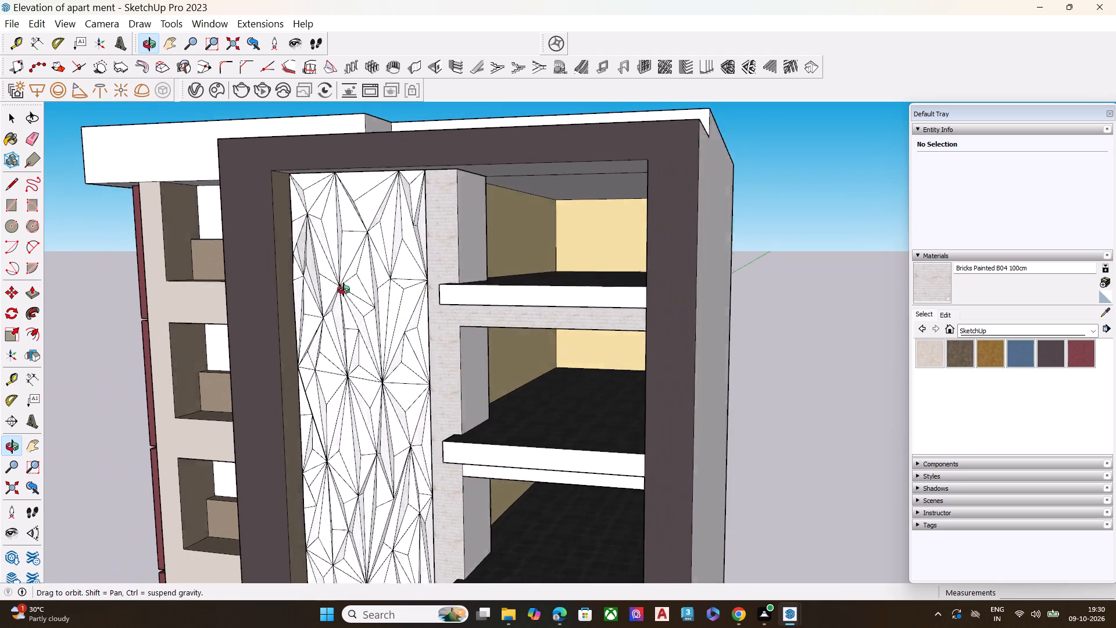
middle_drag(344, 290, 332, 309)
middle_drag(560, 307, 388, 294)
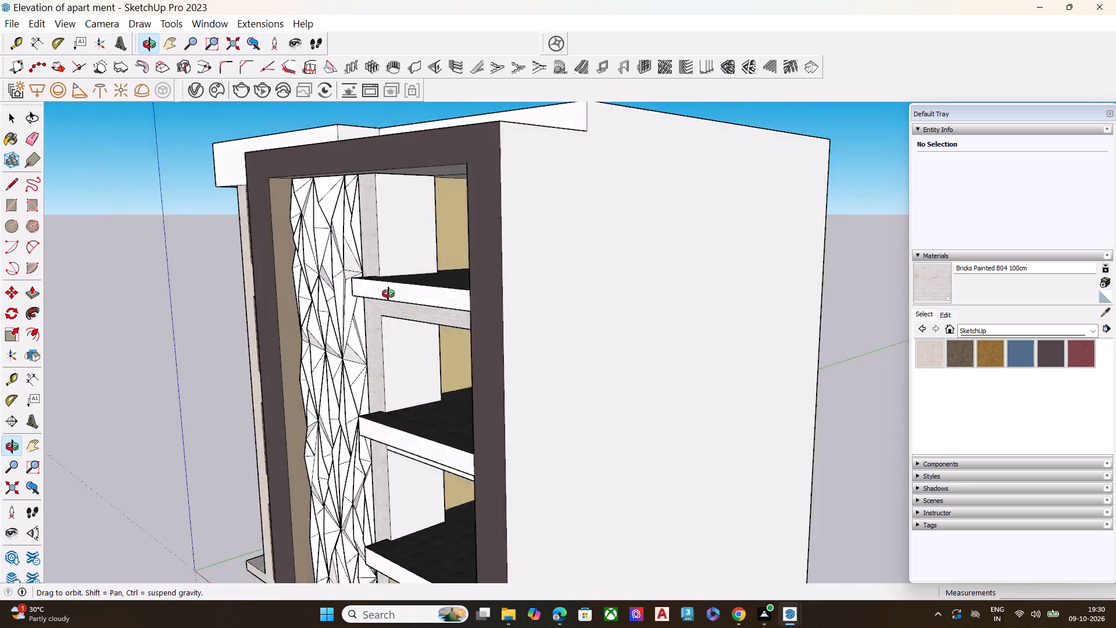
middle_drag(388, 294, 423, 291)
scroll(422, 276, up, 6)
scroll(446, 272, down, 5)
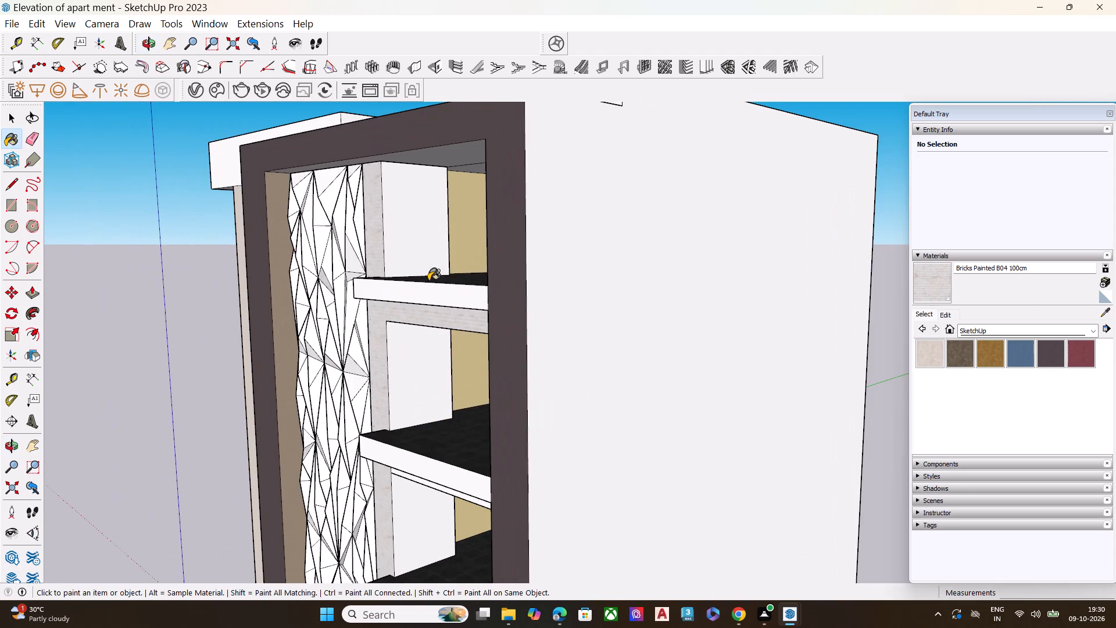
middle_drag(371, 269, 403, 272)
key(space)
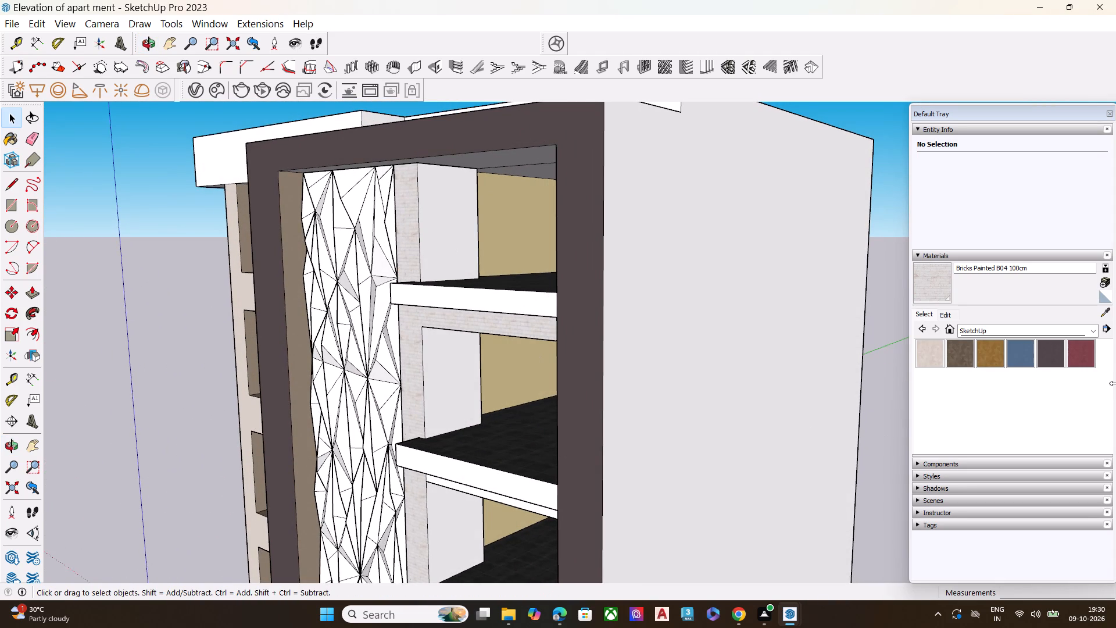
click(1022, 354)
click(450, 233)
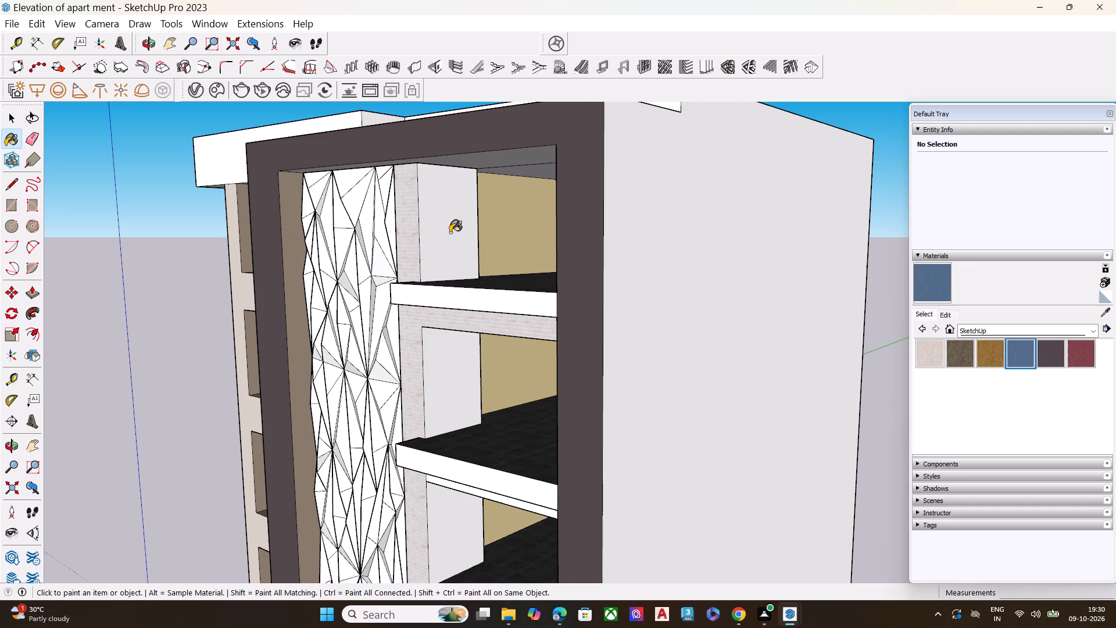
click(450, 356)
middle_drag(449, 354, 454, 255)
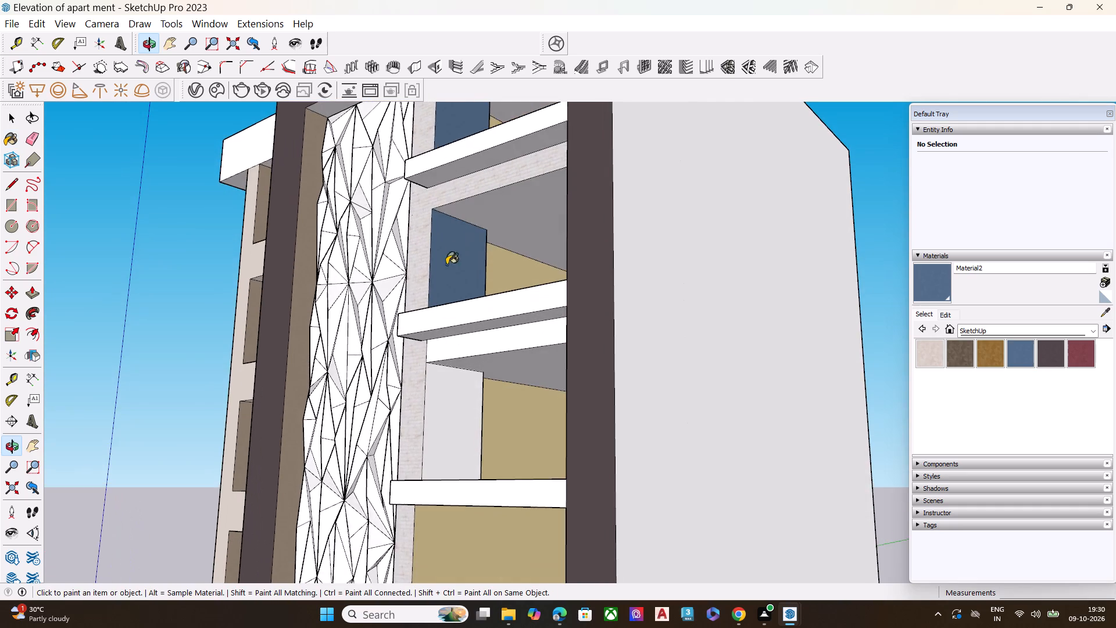
scroll(432, 292, down, 5)
click(446, 380)
middle_drag(452, 369, 484, 316)
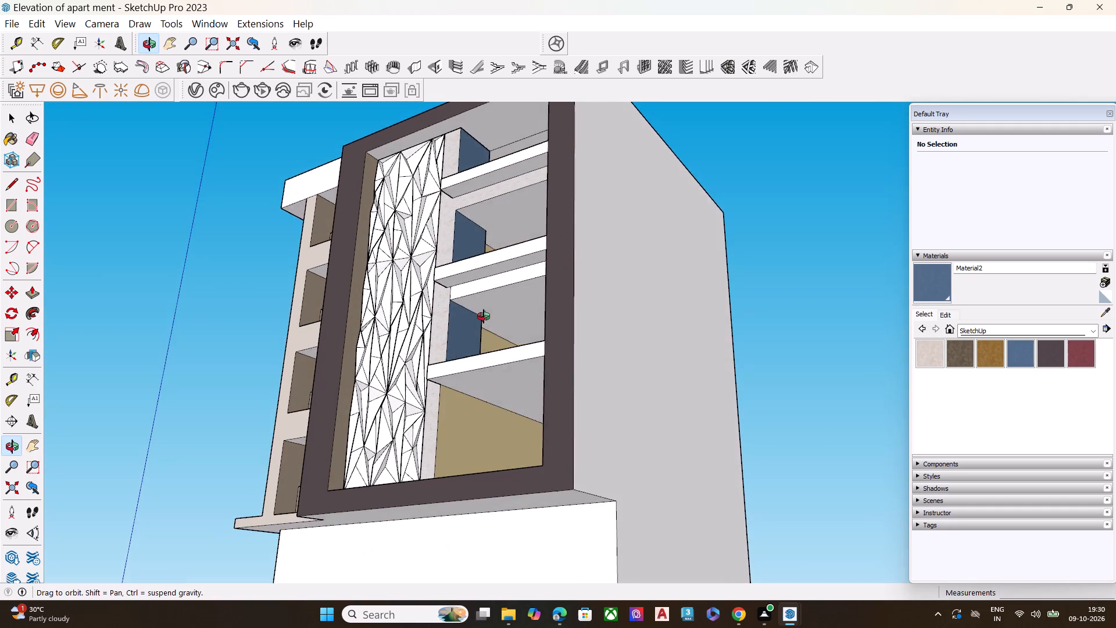
middle_drag(484, 316, 485, 399)
key(space)
Examine the painted strip, balcony slabs and faceted panel from the front and the corner of the facade.
middle_drag(456, 398, 594, 405)
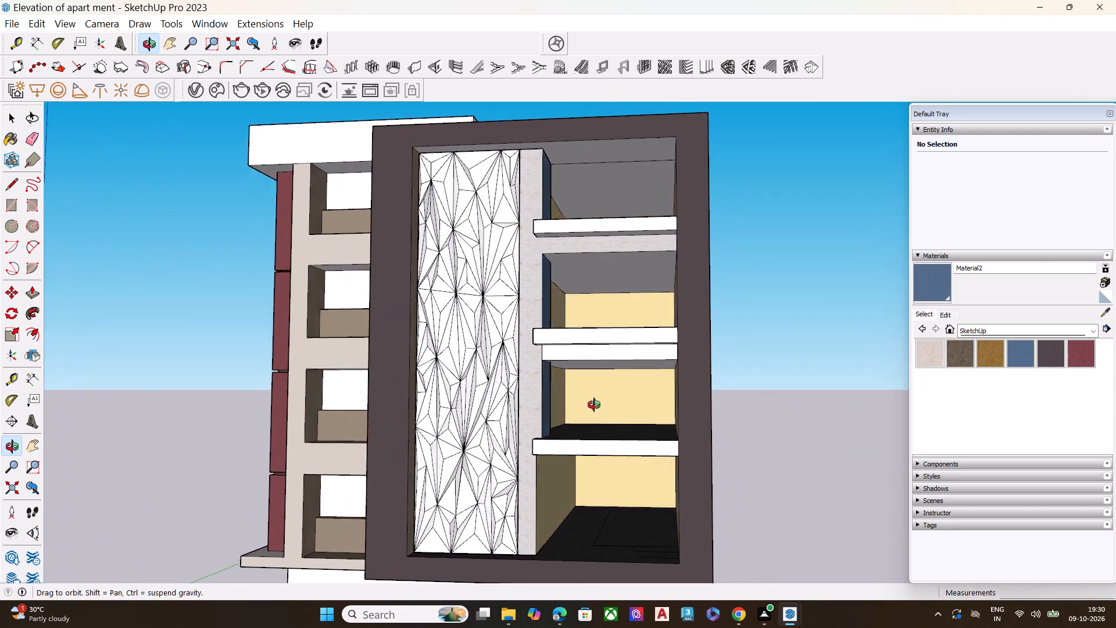
middle_drag(594, 405, 611, 387)
scroll(598, 290, down, 4)
middle_drag(552, 287, 570, 337)
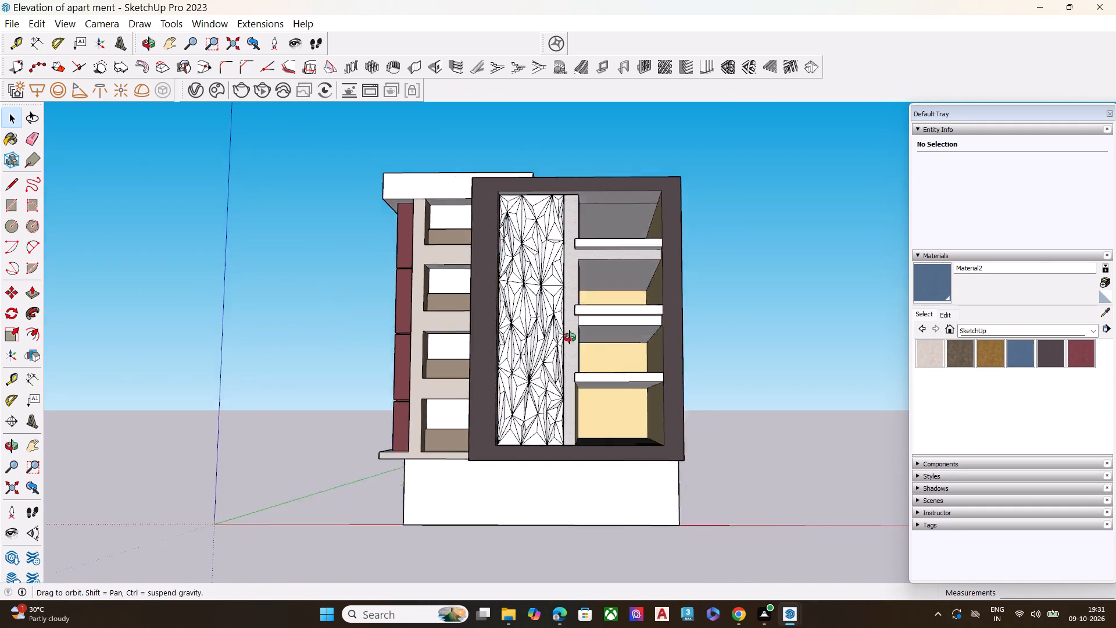
middle_drag(570, 337, 729, 353)
scroll(670, 413, up, 3)
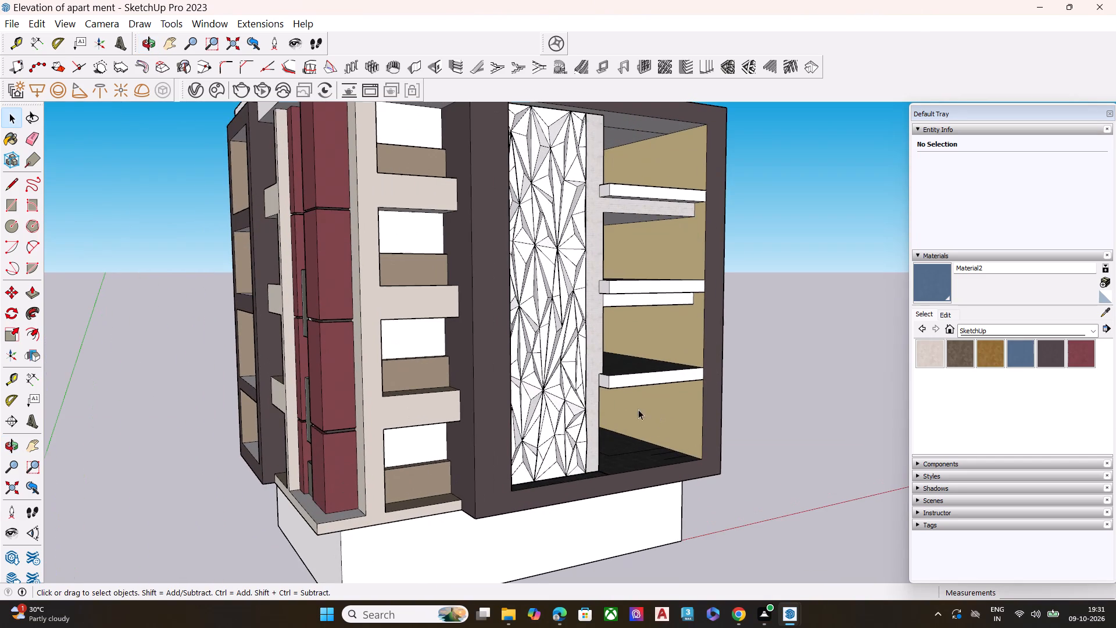
scroll(623, 166, up, 4)
scroll(615, 190, down, 5)
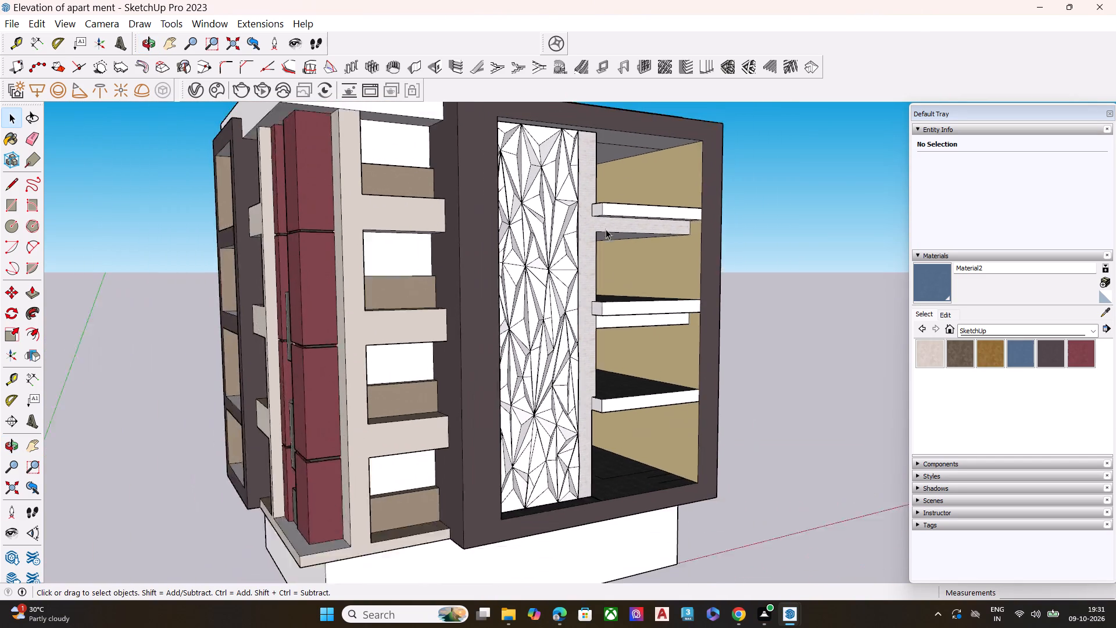
scroll(606, 229, down, 1)
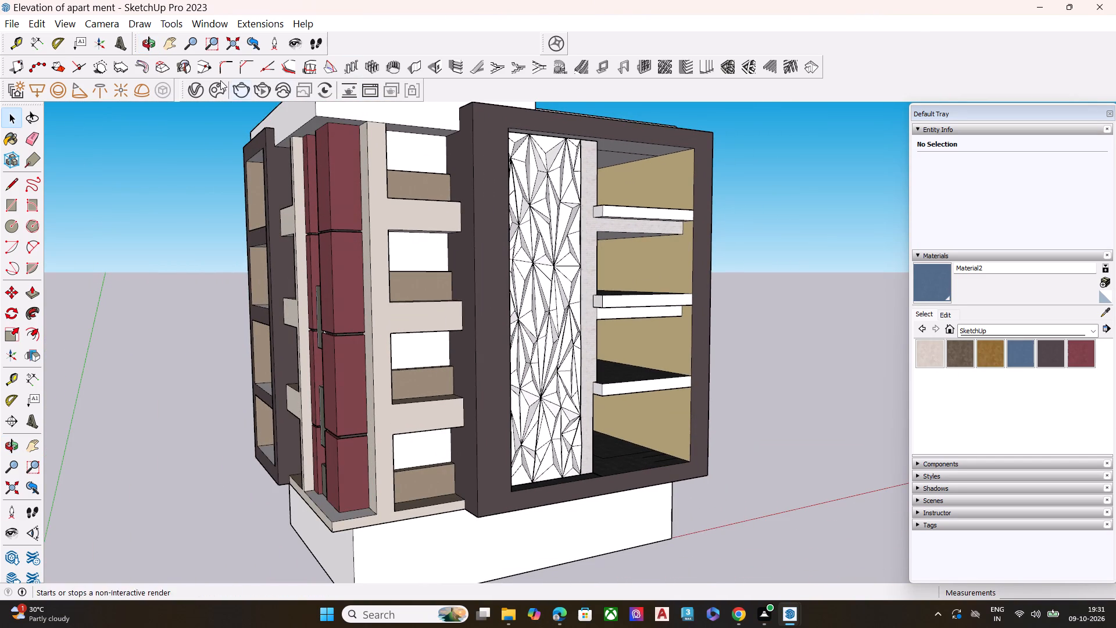
Open the V-Ray Asset Editor and review the previews of the scene's materials, from the Heather materials to the wall paints.
click(195, 89)
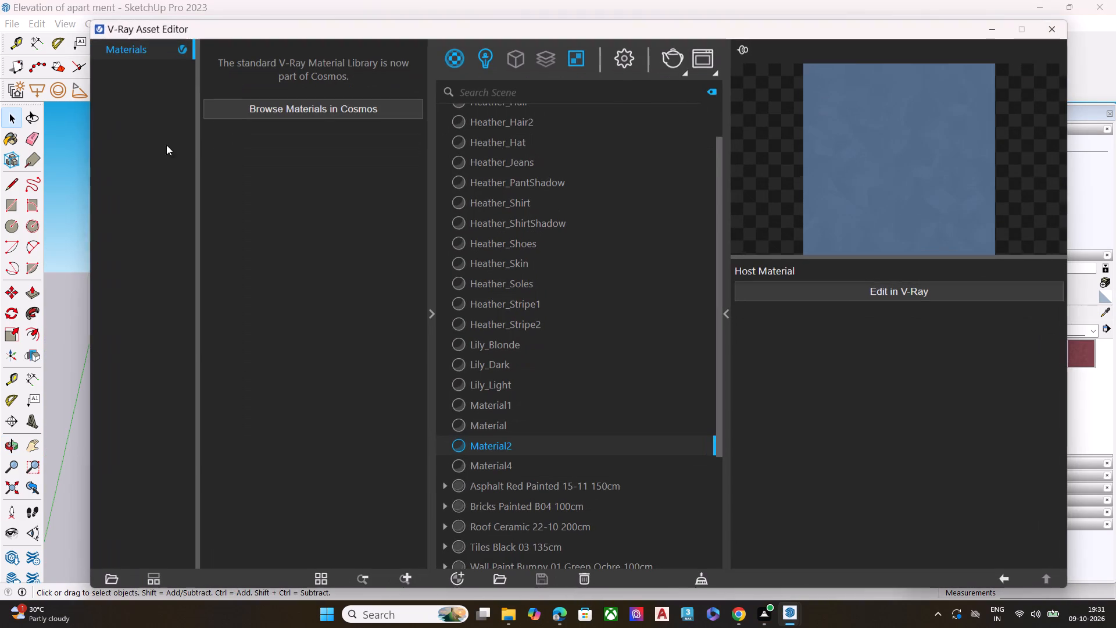
click(503, 486)
scroll(472, 345, down, 1)
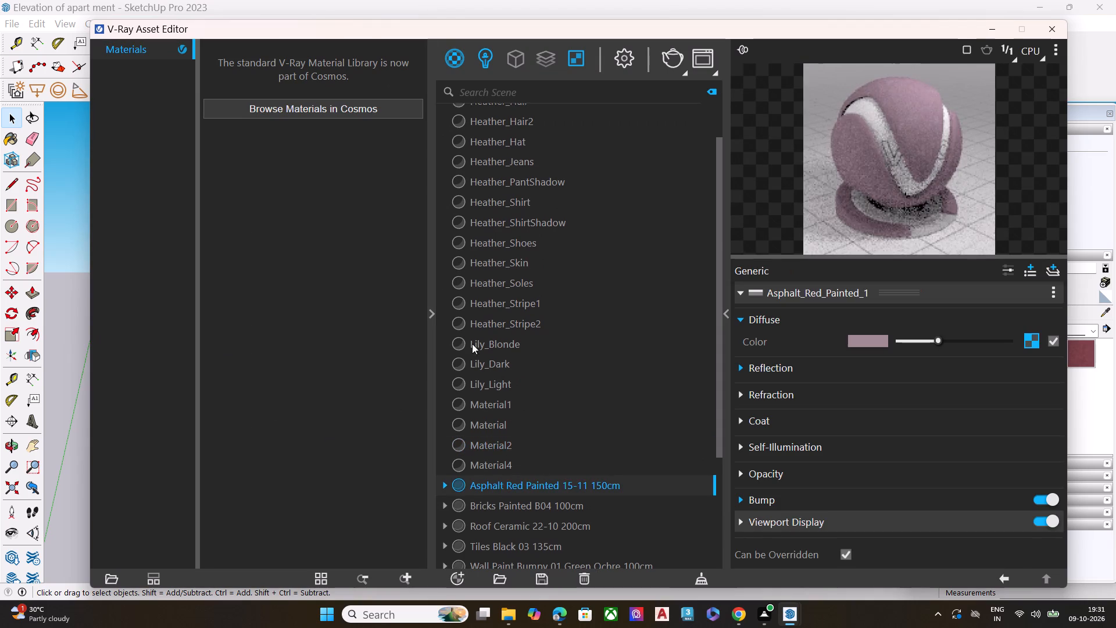
scroll(472, 344, down, 1)
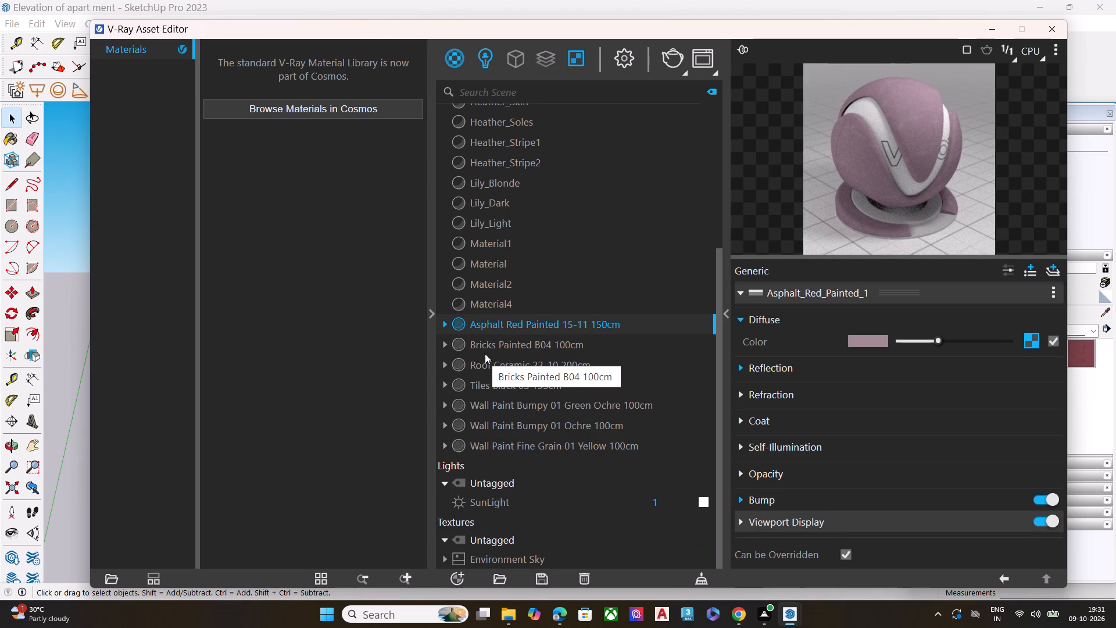
click(494, 350)
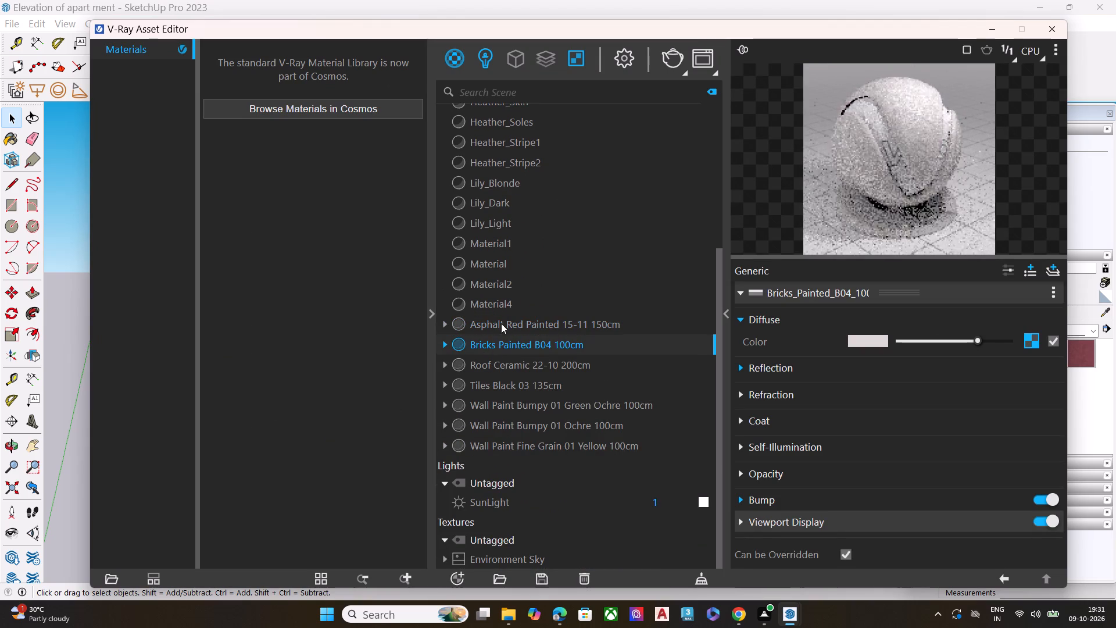
click(501, 306)
click(507, 287)
click(503, 269)
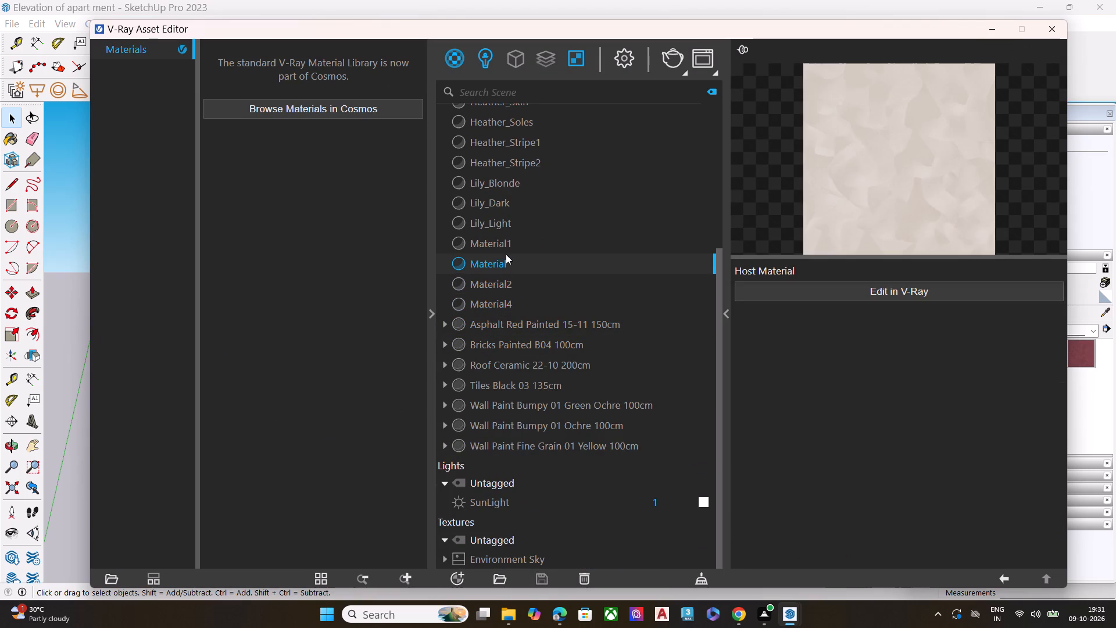
click(508, 249)
click(507, 225)
click(507, 207)
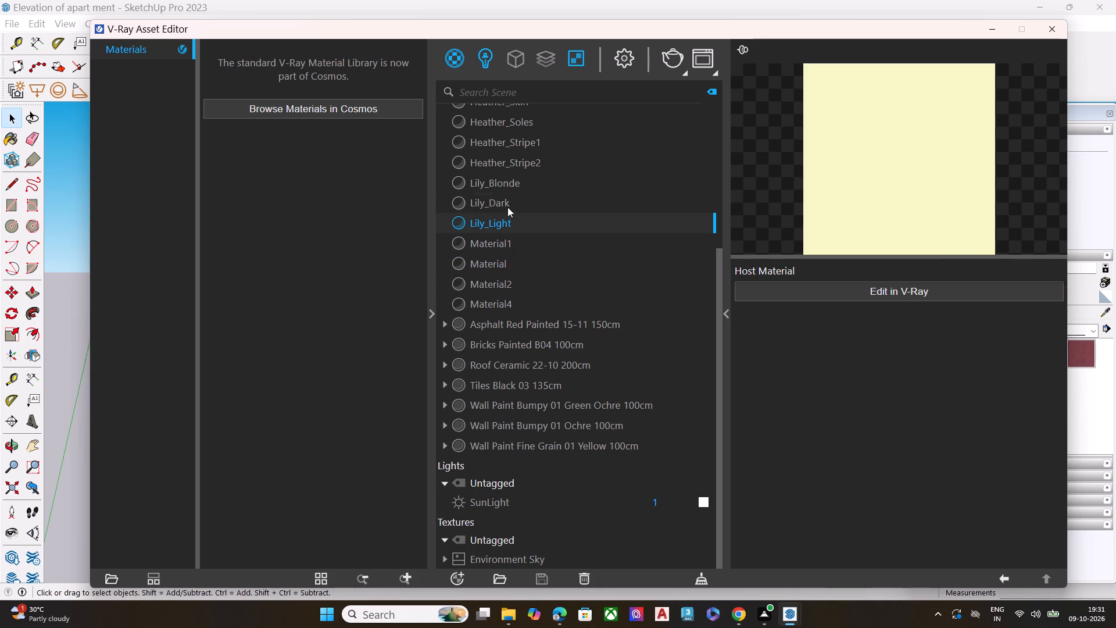
scroll(499, 204, up, 5)
click(512, 152)
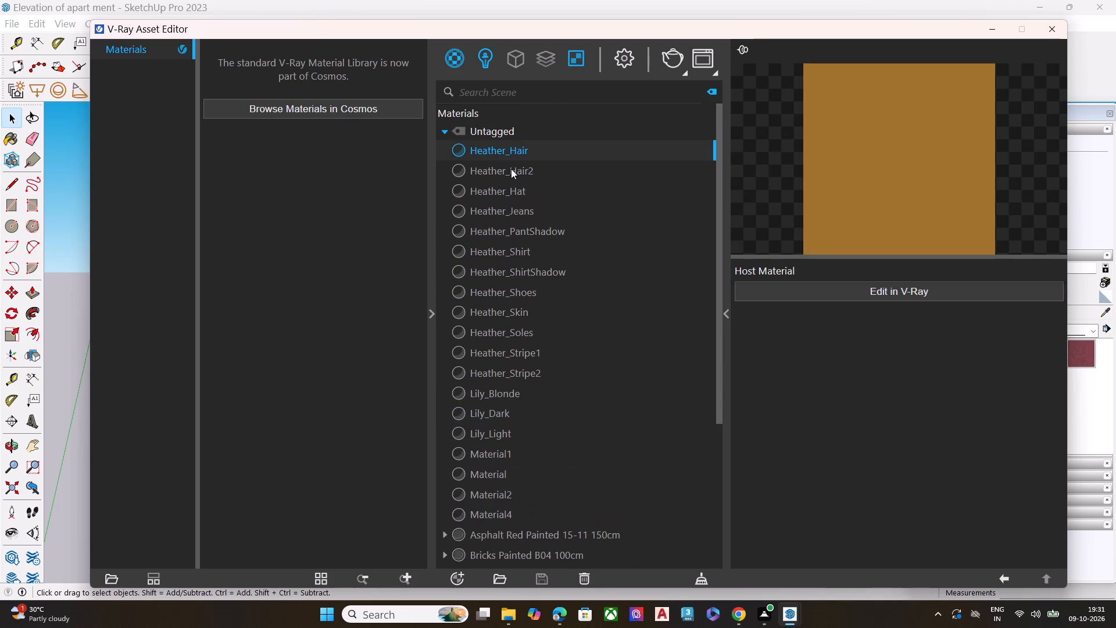
click(509, 180)
scroll(489, 411, down, 4)
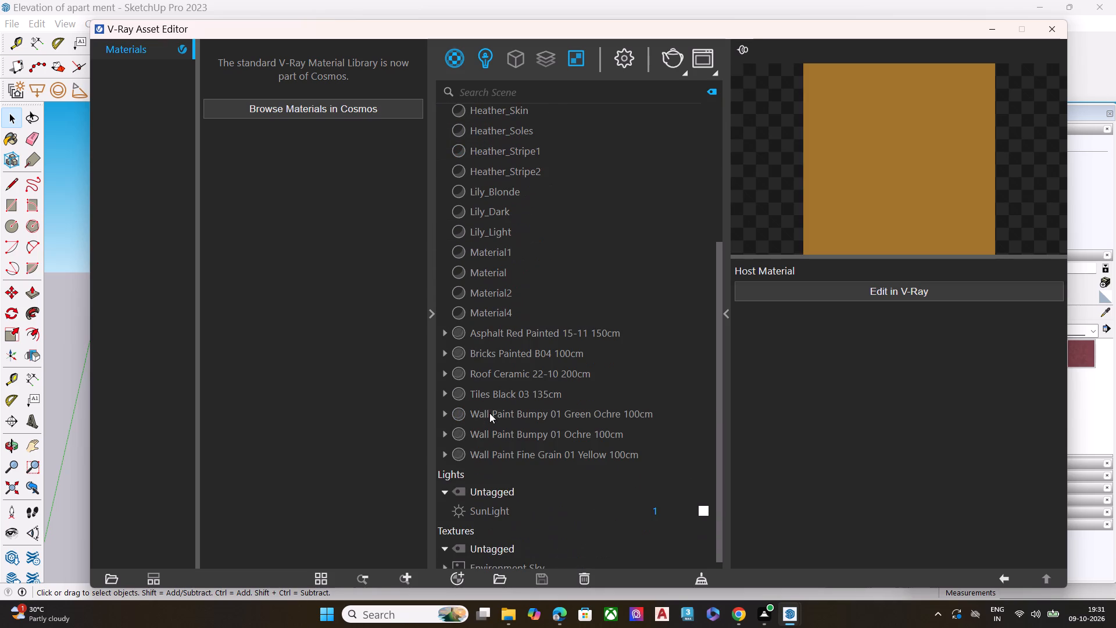
click(501, 429)
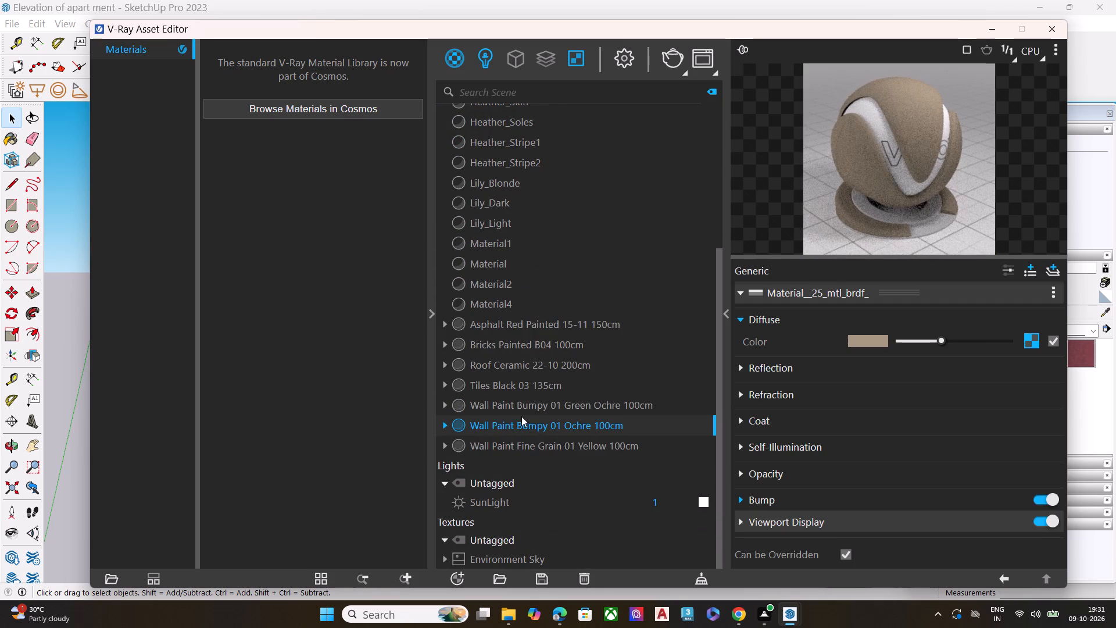
click(528, 411)
Delete the Wall Paint Fine Grain 01 Yellow 100cm material from the scene.
click(531, 445)
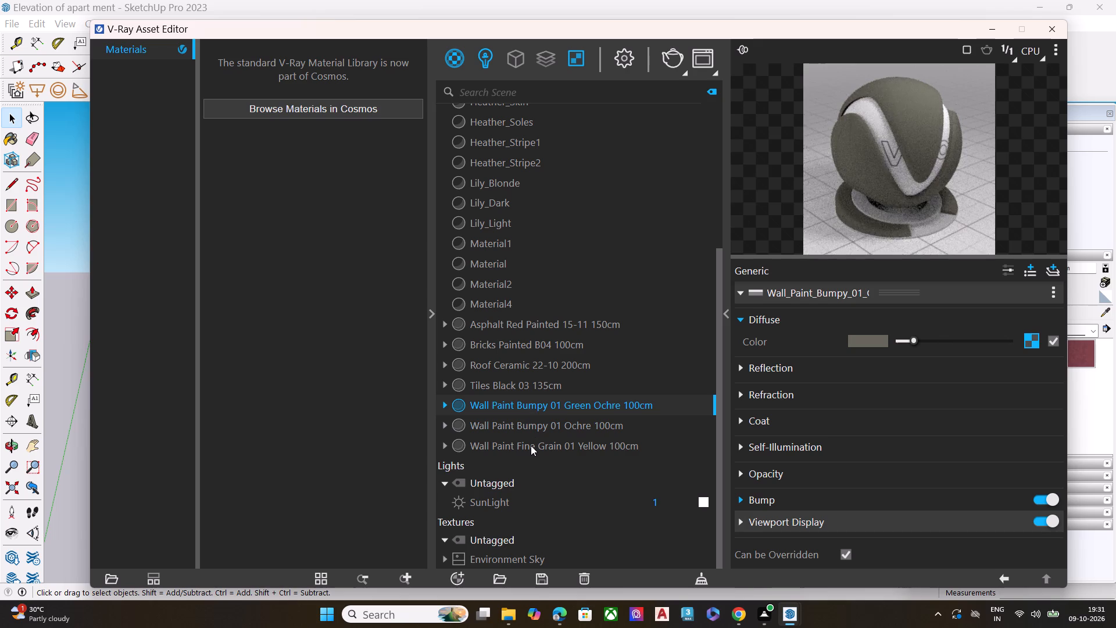
right_click(531, 445)
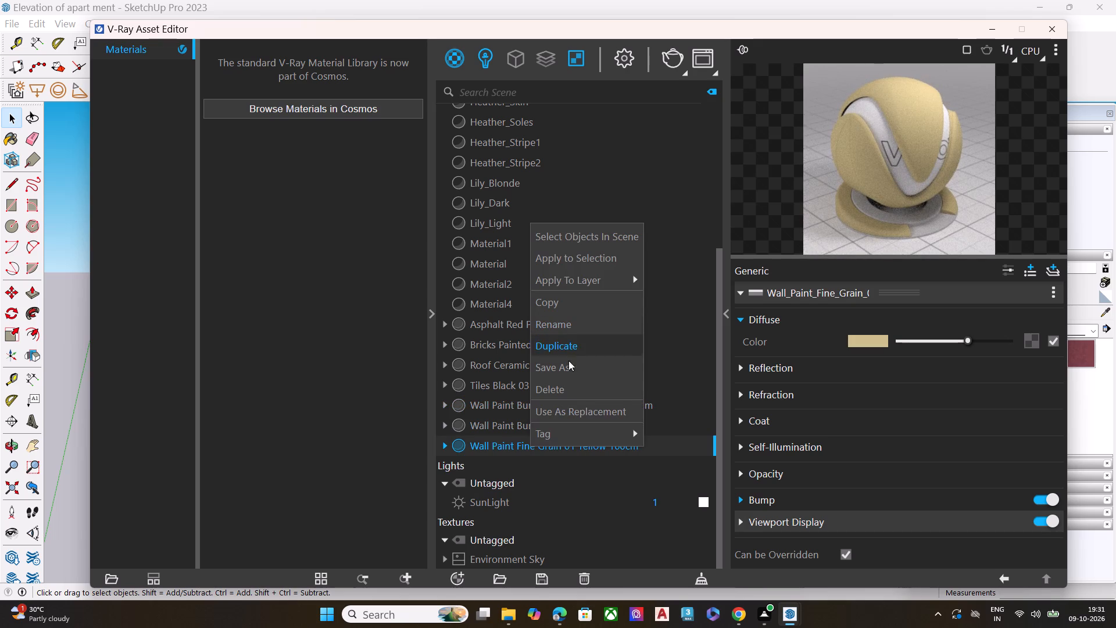
click(563, 387)
click(592, 305)
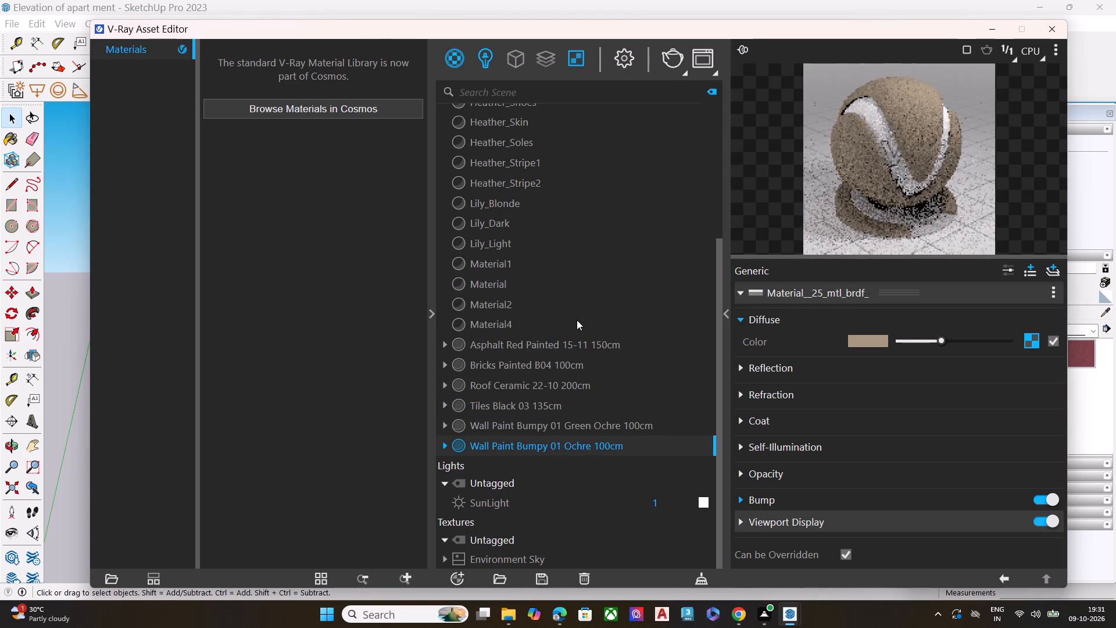
Review the previews of the remaining tile, roof, brick, wall paint and asphalt materials, ending on Asphalt Red Painted 15-11 150cm.
click(535, 409)
click(542, 385)
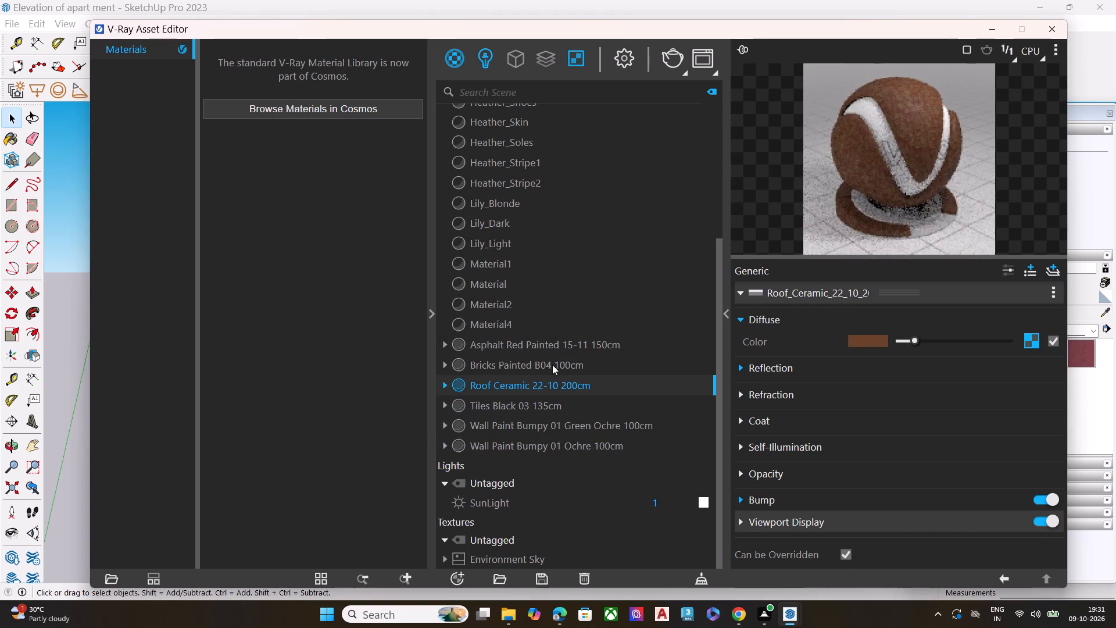
click(553, 365)
click(551, 418)
click(552, 428)
click(552, 449)
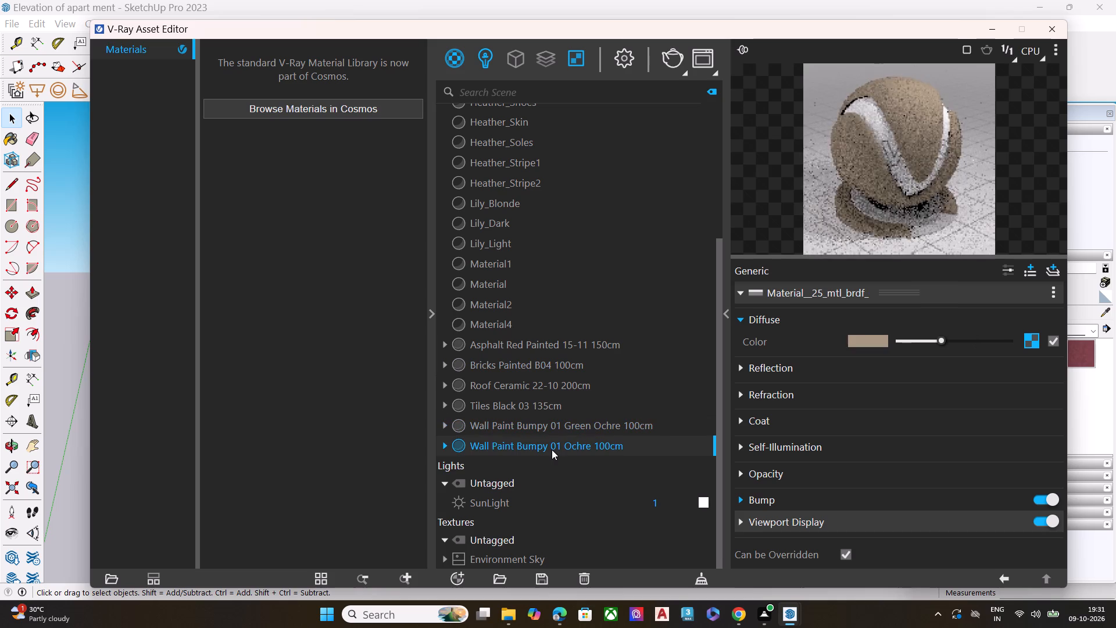
click(509, 345)
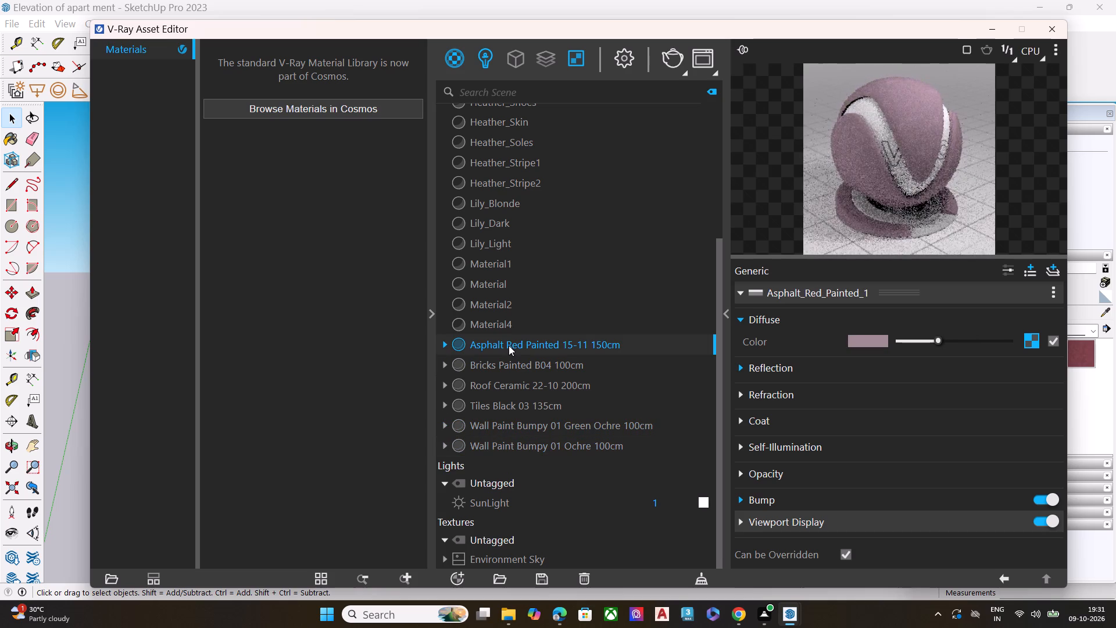
click(509, 345)
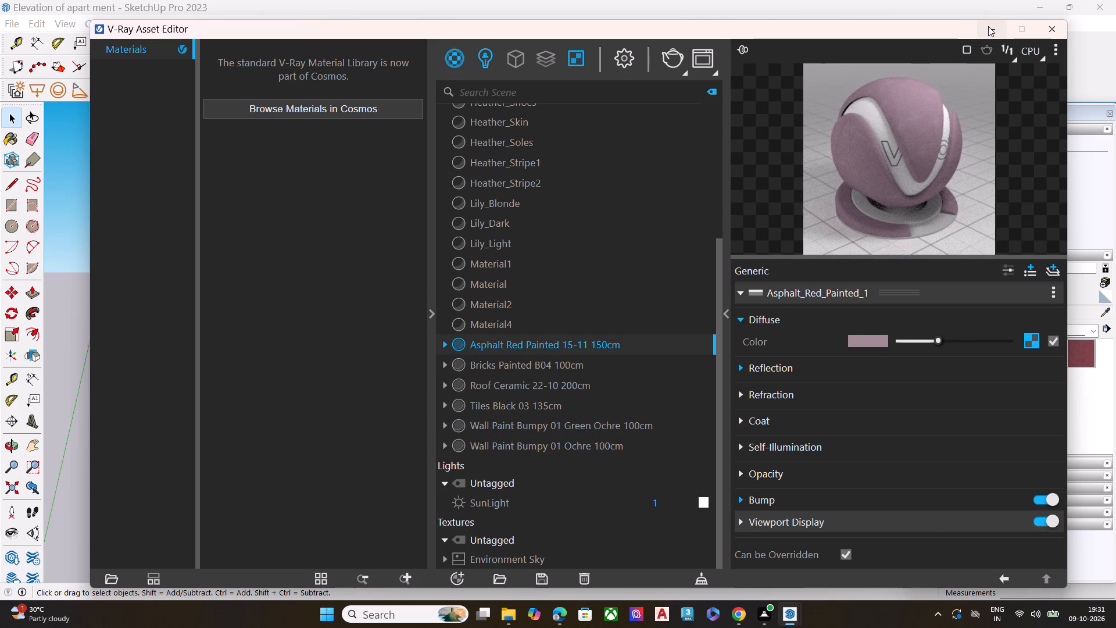
Return to the model and paint the side wall behind the blue panel in the second-lowest room with Asphalt Red Painted 15-11 150cm.
click(988, 26)
middle_drag(584, 371, 229, 367)
scroll(572, 380, up, 7)
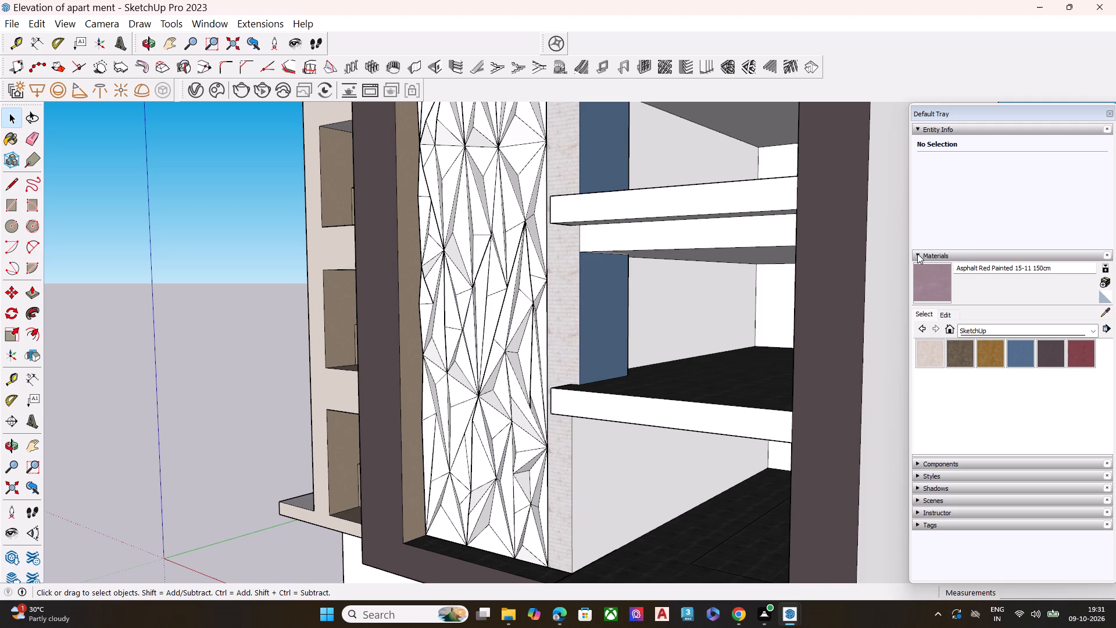
click(936, 284)
click(681, 306)
Paint the opposite side wall of the same room with Asphalt Red Painted 15-11 150cm.
middle_drag(643, 333, 754, 325)
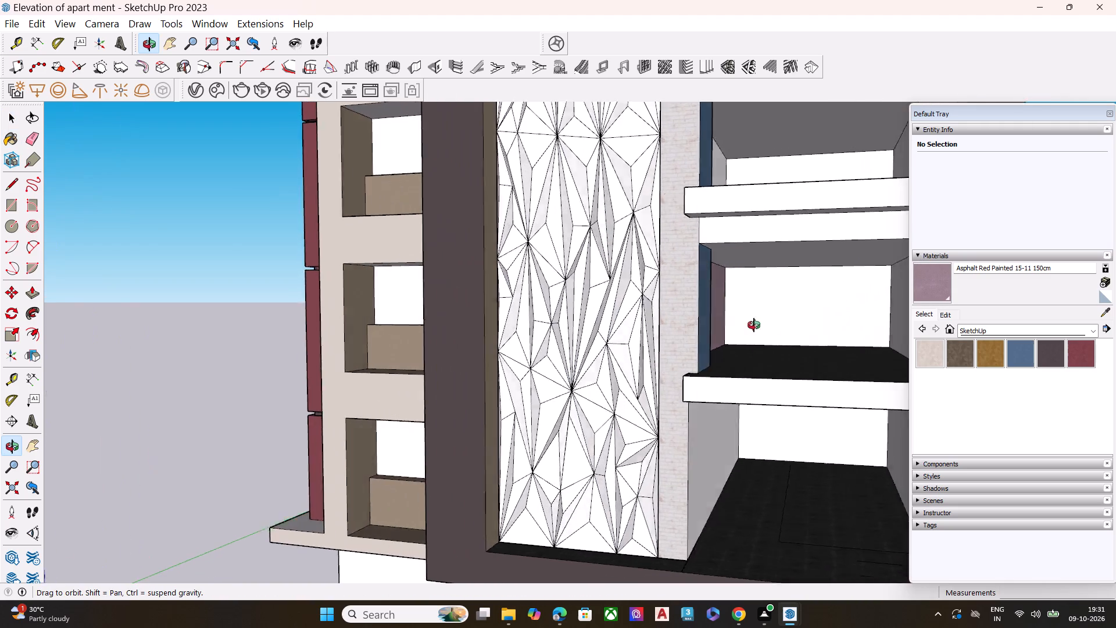
middle_drag(754, 325, 771, 325)
scroll(771, 325, up, 8)
middle_drag(686, 331, 468, 348)
middle_drag(468, 348, 661, 341)
scroll(661, 341, up, 1)
scroll(817, 344, down, 4)
scroll(843, 346, up, 2)
scroll(844, 346, down, 15)
scroll(702, 339, up, 1)
scroll(713, 342, down, 2)
scroll(716, 342, up, 1)
scroll(725, 344, down, 4)
scroll(478, 342, up, 10)
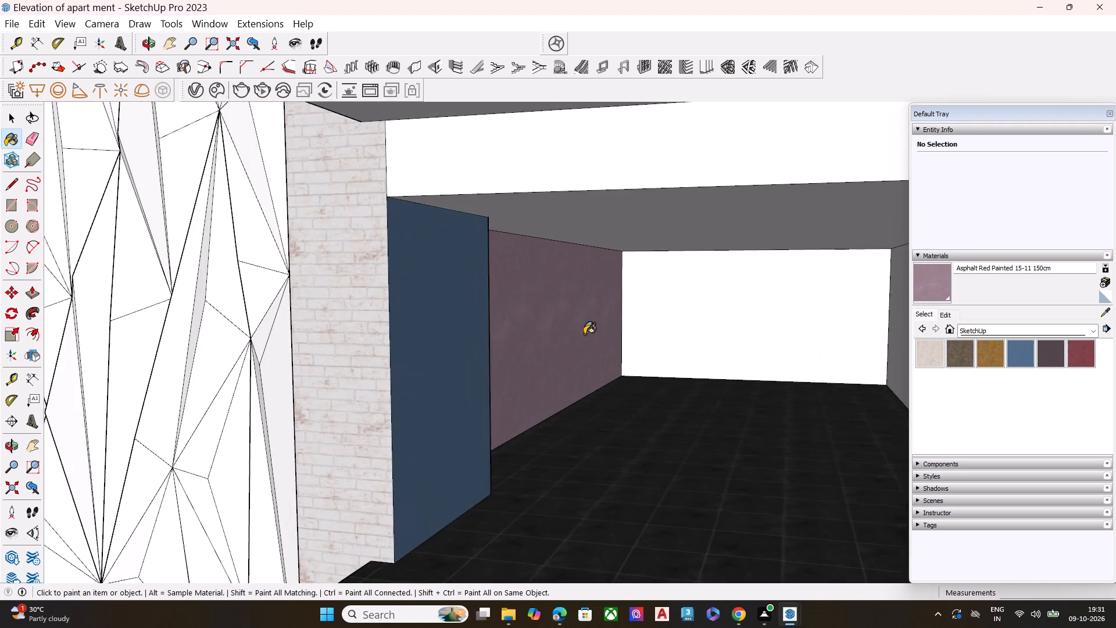
scroll(584, 334, up, 4)
middle_click(583, 324)
scroll(581, 320, down, 2)
scroll(581, 320, up, 3)
middle_drag(558, 326, 452, 327)
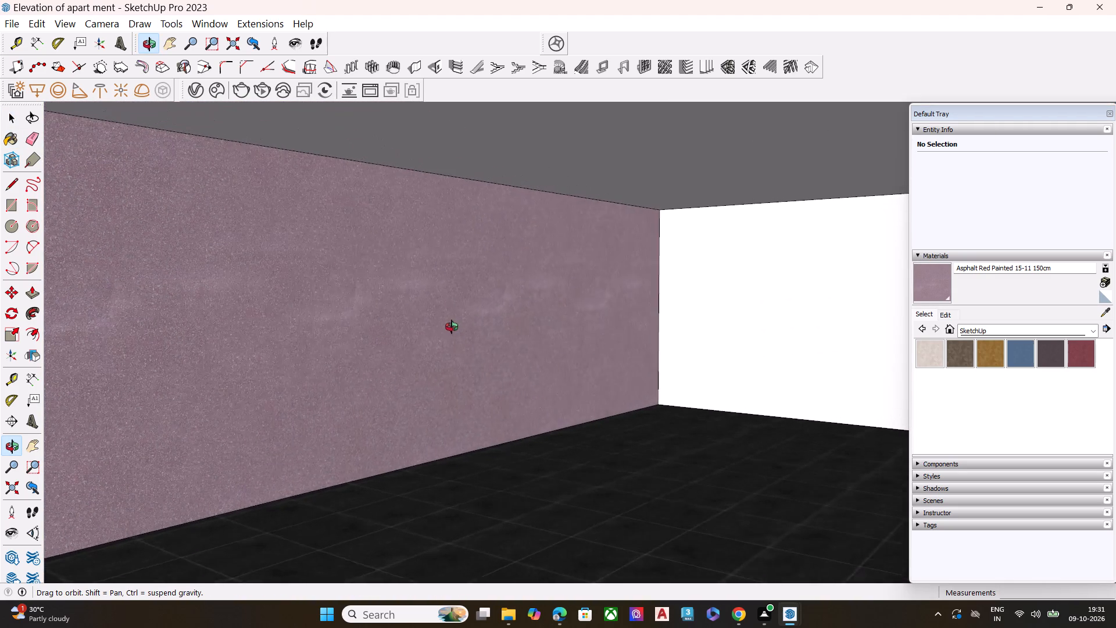
middle_drag(452, 327, 475, 337)
scroll(259, 302, up, 1)
scroll(257, 302, down, 7)
middle_drag(263, 346, 549, 342)
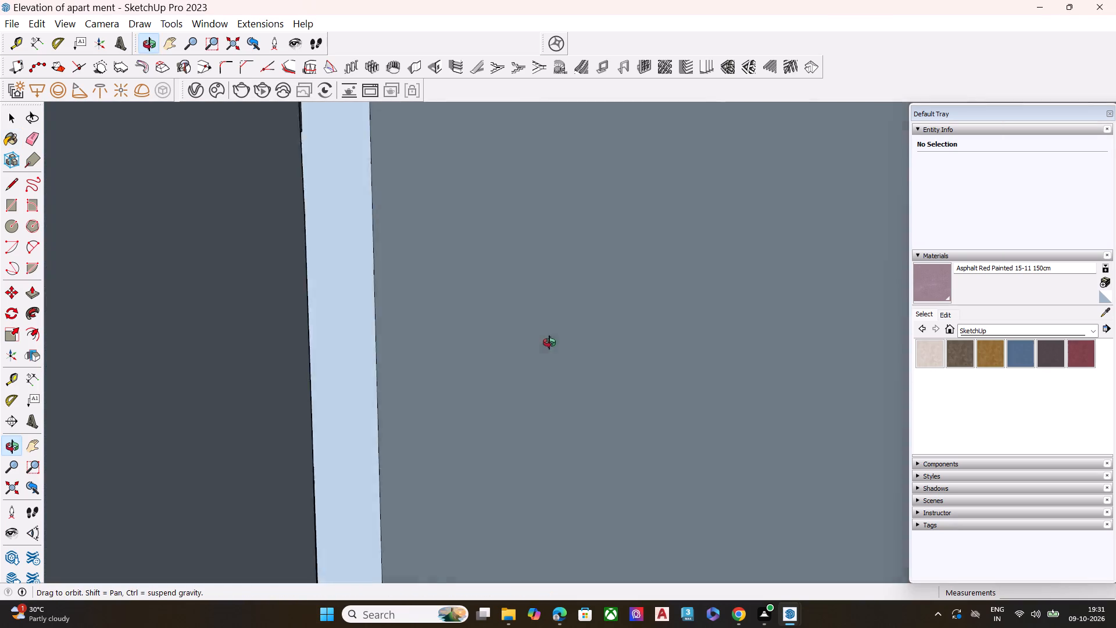
middle_drag(549, 342, 582, 341)
scroll(579, 342, up, 1)
scroll(423, 340, down, 9)
scroll(484, 350, up, 1)
scroll(484, 350, down, 1)
scroll(484, 350, up, 1)
scroll(484, 350, down, 1)
scroll(482, 351, up, 1)
scroll(473, 351, down, 9)
scroll(367, 315, up, 1)
scroll(370, 315, down, 3)
scroll(471, 325, up, 1)
scroll(472, 325, down, 5)
scroll(464, 334, up, 2)
scroll(464, 334, down, 5)
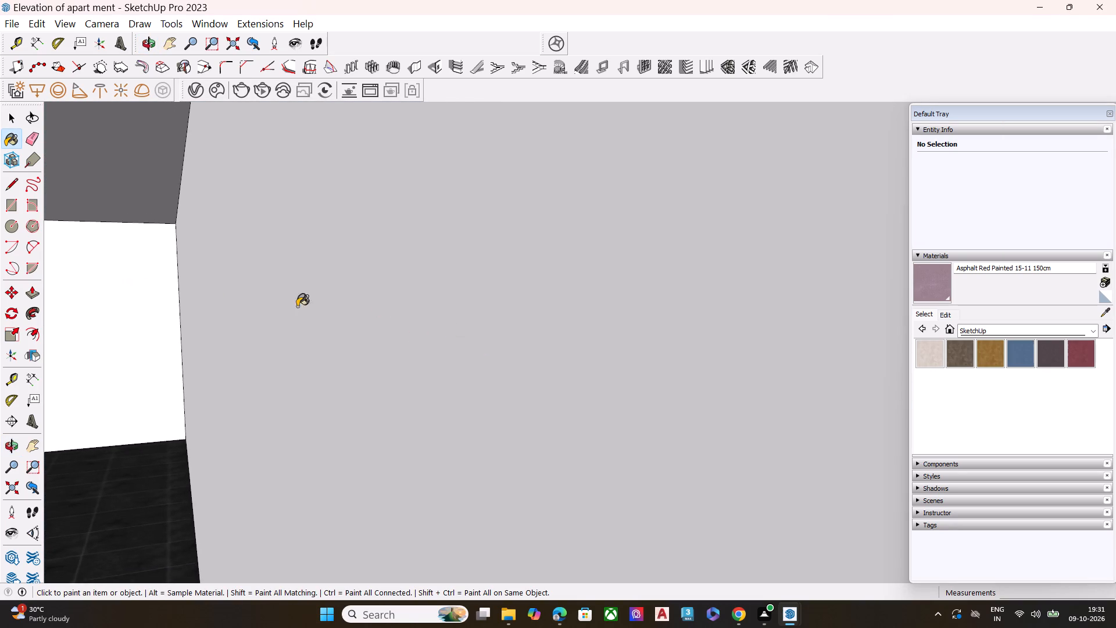
scroll(297, 306, down, 2)
scroll(297, 306, up, 1)
scroll(297, 306, down, 11)
scroll(469, 327, up, 1)
scroll(469, 327, down, 5)
scroll(376, 311, up, 1)
scroll(376, 312, down, 2)
scroll(376, 312, up, 2)
scroll(377, 314, down, 8)
scroll(389, 329, up, 1)
scroll(389, 329, down, 9)
scroll(389, 327, up, 3)
scroll(389, 327, down, 3)
scroll(389, 327, up, 1)
scroll(389, 327, down, 8)
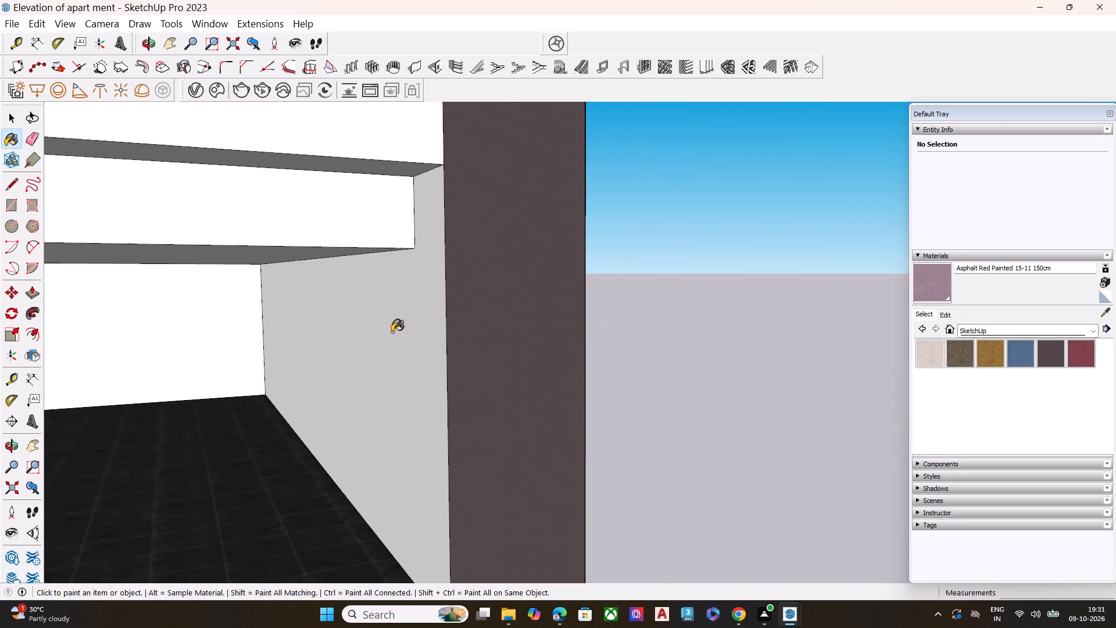
scroll(392, 332, down, 2)
scroll(394, 333, up, 1)
scroll(395, 333, down, 6)
scroll(414, 349, up, 2)
scroll(414, 349, down, 6)
middle_drag(307, 426, 285, 389)
scroll(265, 378, up, 9)
middle_drag(254, 377, 230, 384)
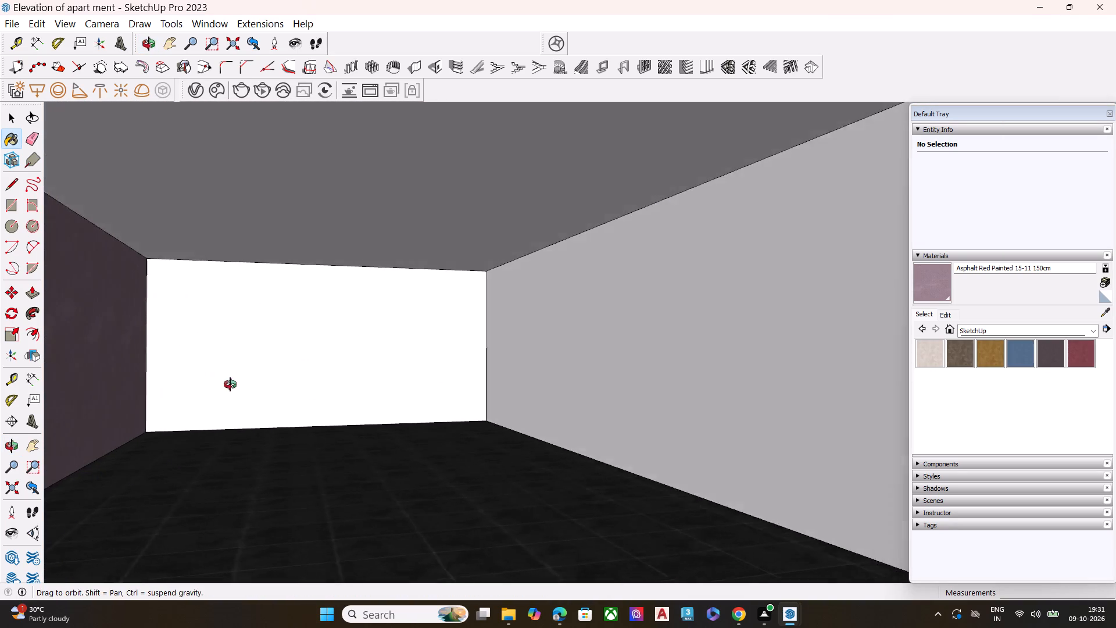
middle_drag(230, 384, 221, 388)
click(553, 391)
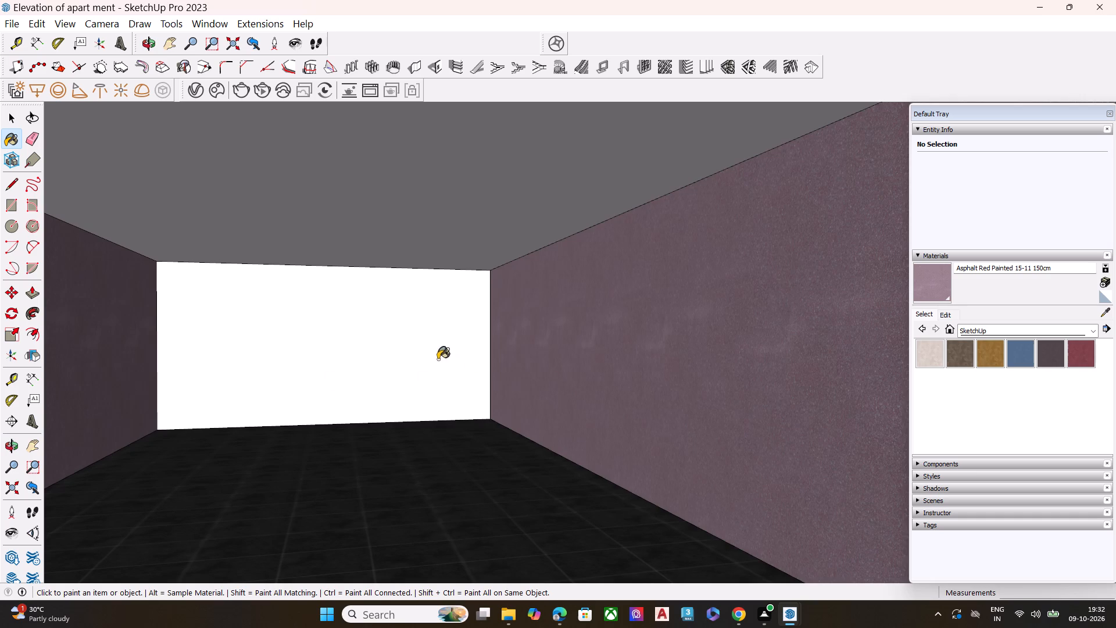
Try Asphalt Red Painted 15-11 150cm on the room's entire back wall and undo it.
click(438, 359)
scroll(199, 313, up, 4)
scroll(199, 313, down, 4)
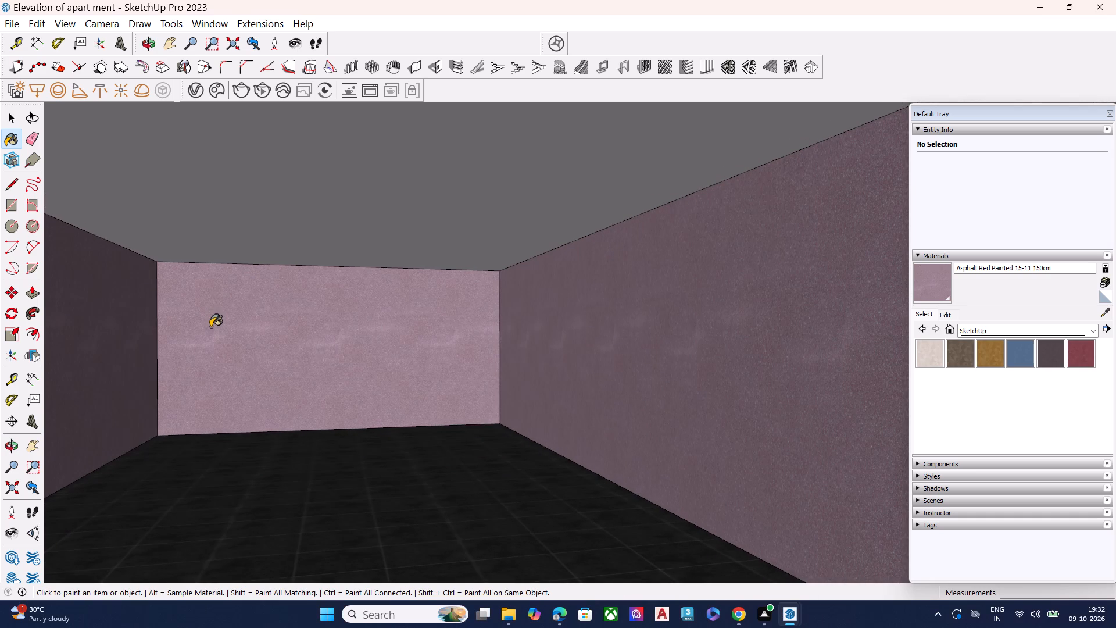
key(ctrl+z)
Draw a door-sized rectangle 7' high and about 3' wide at the back wall's left corner.
key(r)
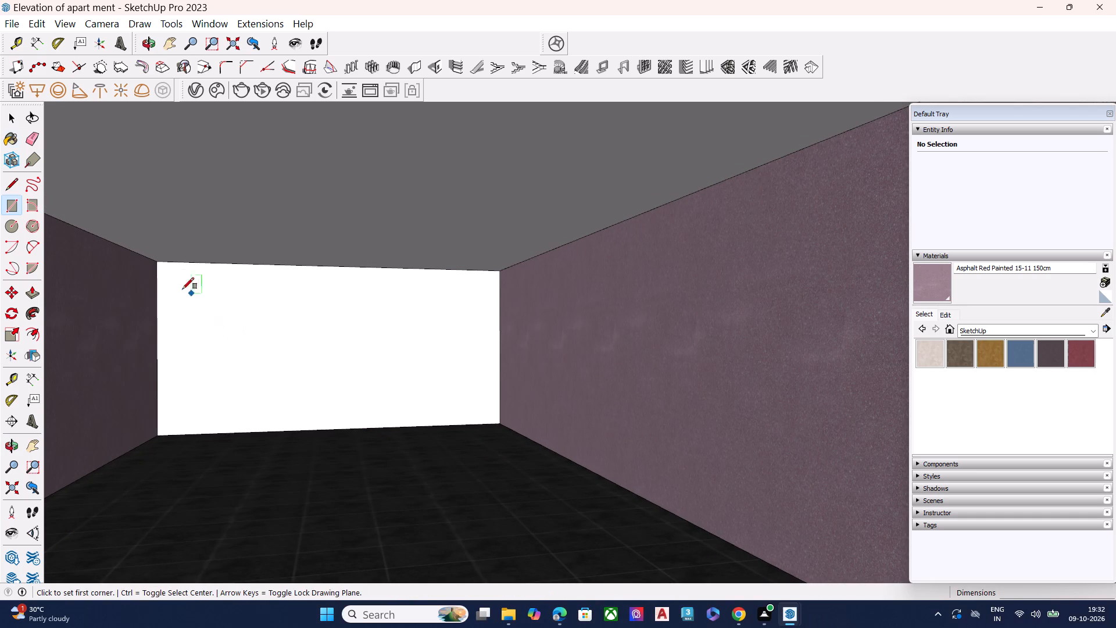
click(161, 264)
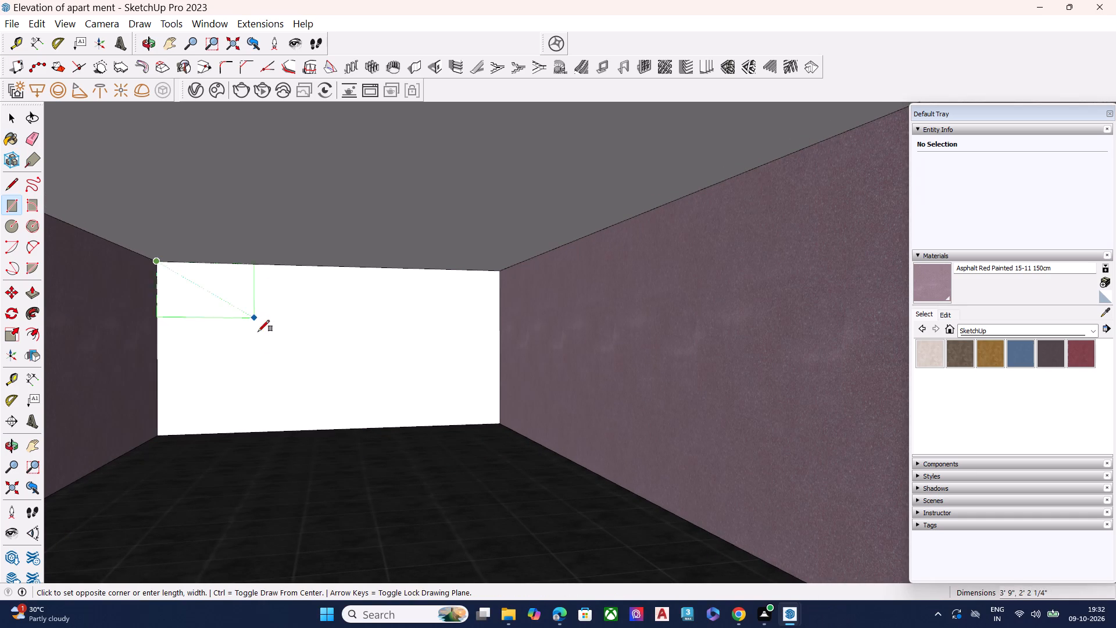
click(245, 433)
key(space)
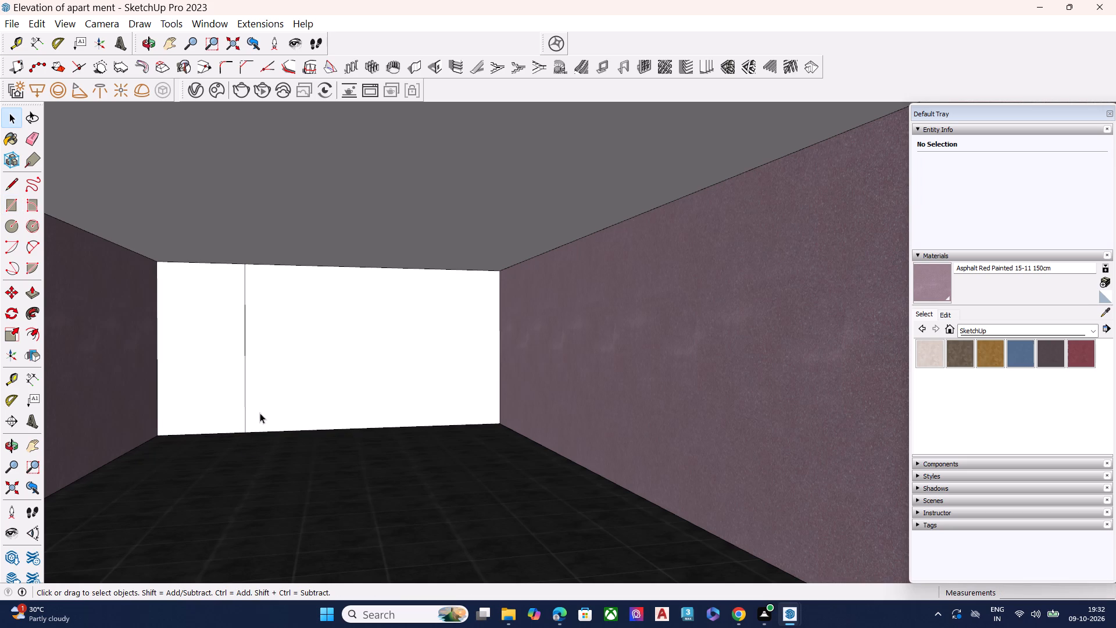
Paint the rest of the back wall beside the door rectangle with Asphalt Red Painted 15-11 150cm.
click(931, 290)
click(465, 331)
scroll(380, 299, down, 5)
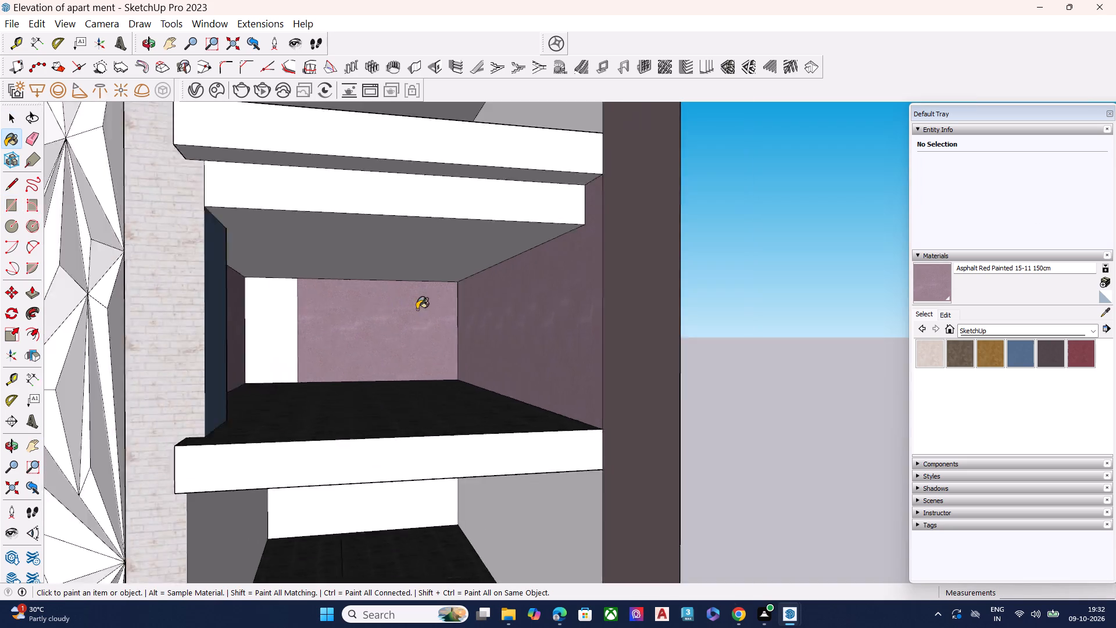
scroll(417, 309, down, 3)
key(space)
Draw a full-height door rectangle about 7' by 3' 5 1/2" at the left corner of the top-floor room's back wall.
middle_drag(451, 334, 309, 340)
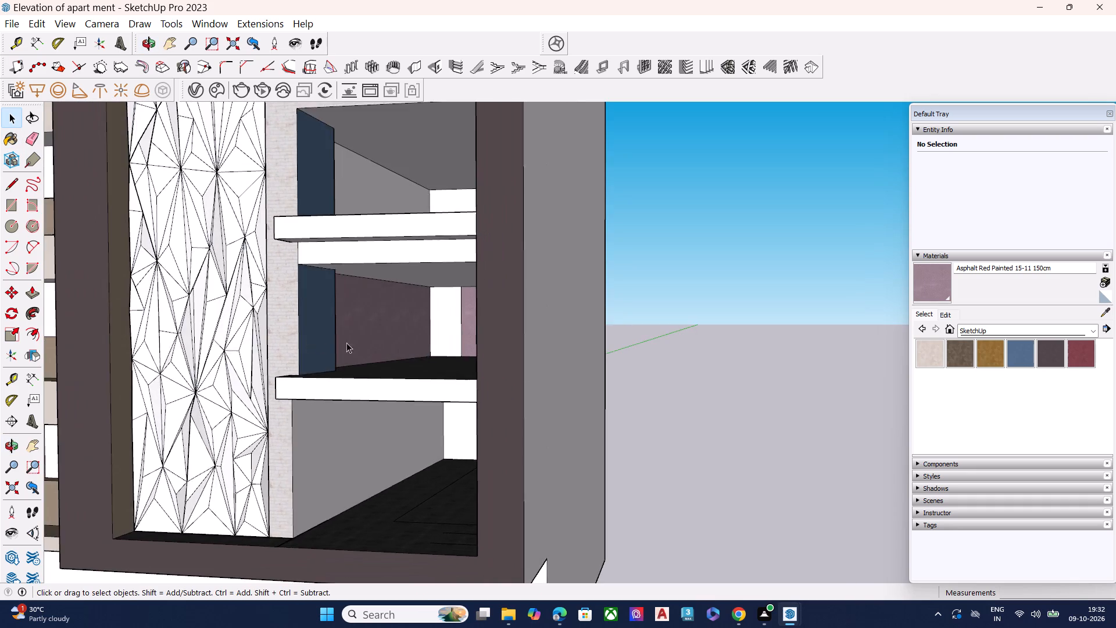
scroll(548, 383, down, 9)
scroll(933, 223, up, 5)
click(927, 285)
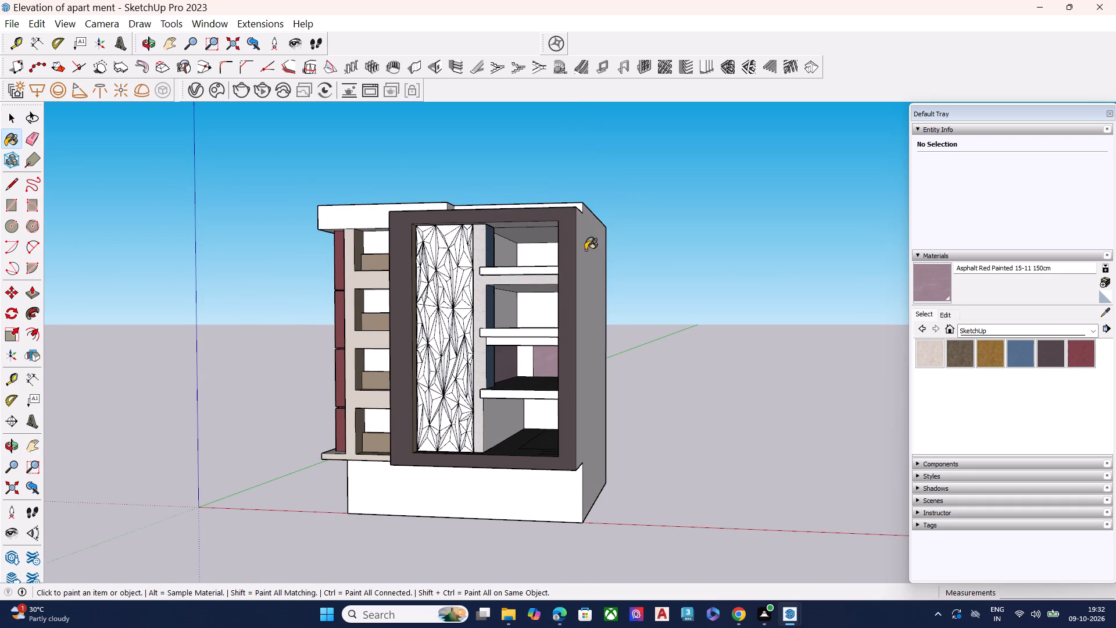
scroll(546, 249, up, 16)
scroll(503, 276, down, 1)
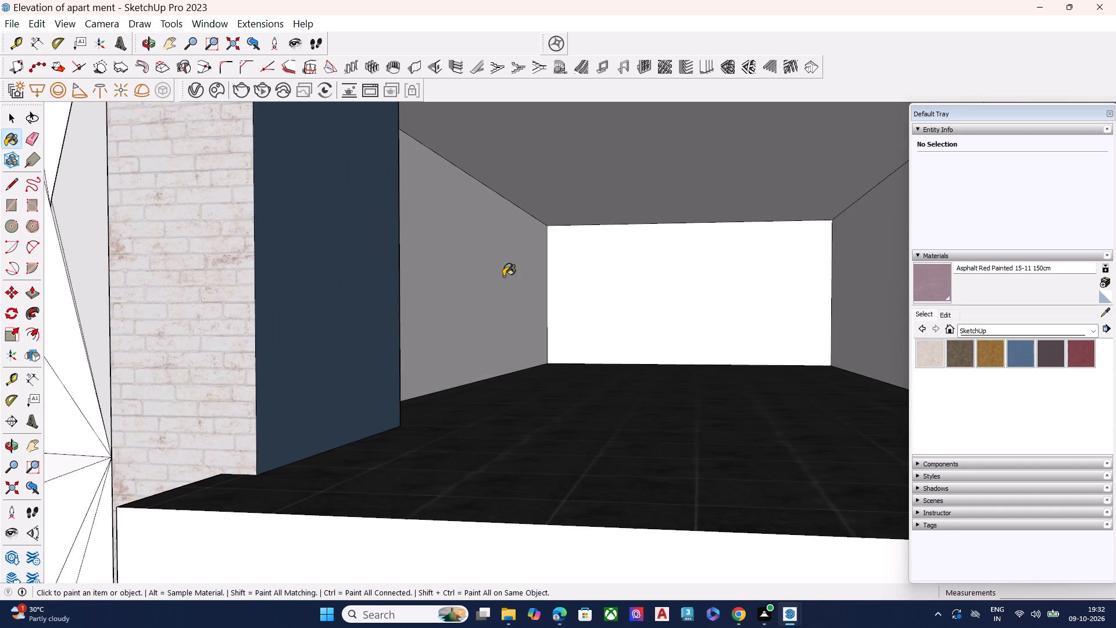
key(r)
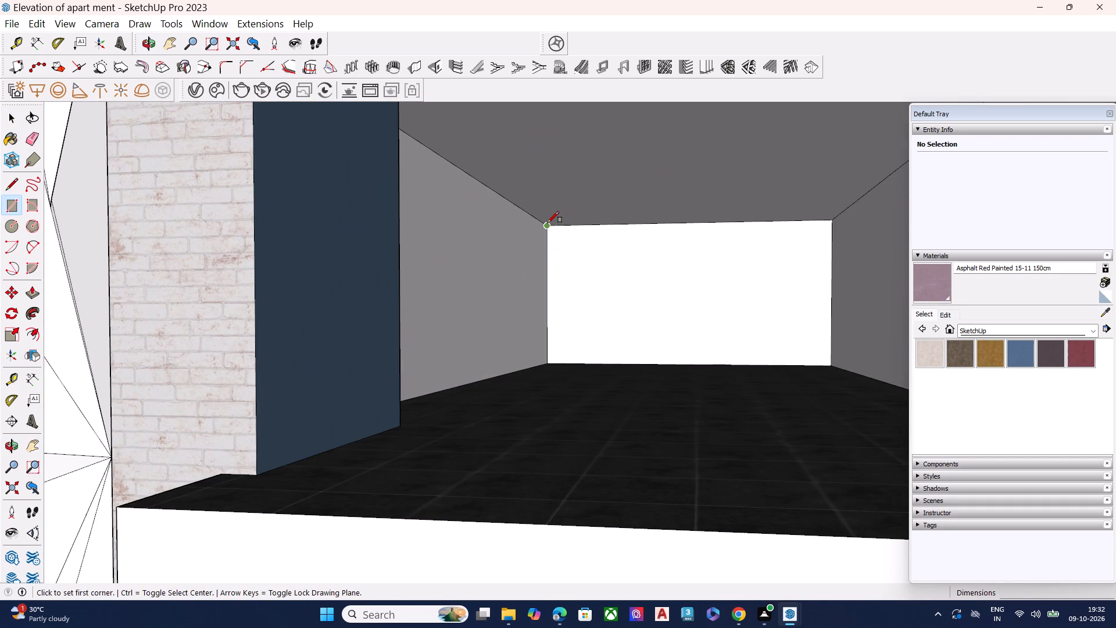
click(548, 223)
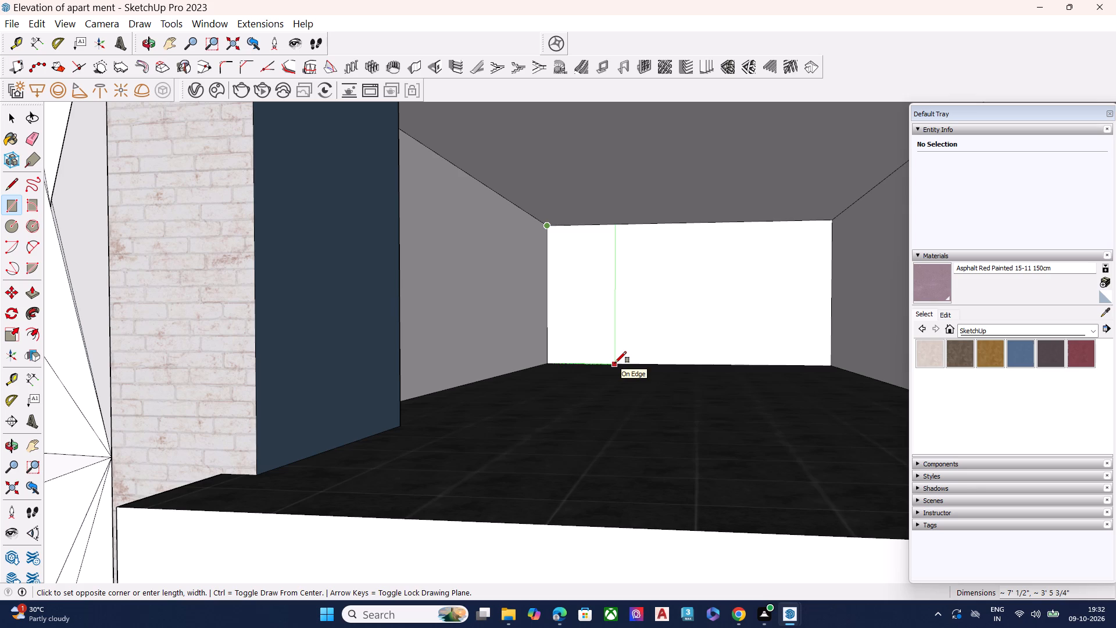
click(614, 363)
key(space)
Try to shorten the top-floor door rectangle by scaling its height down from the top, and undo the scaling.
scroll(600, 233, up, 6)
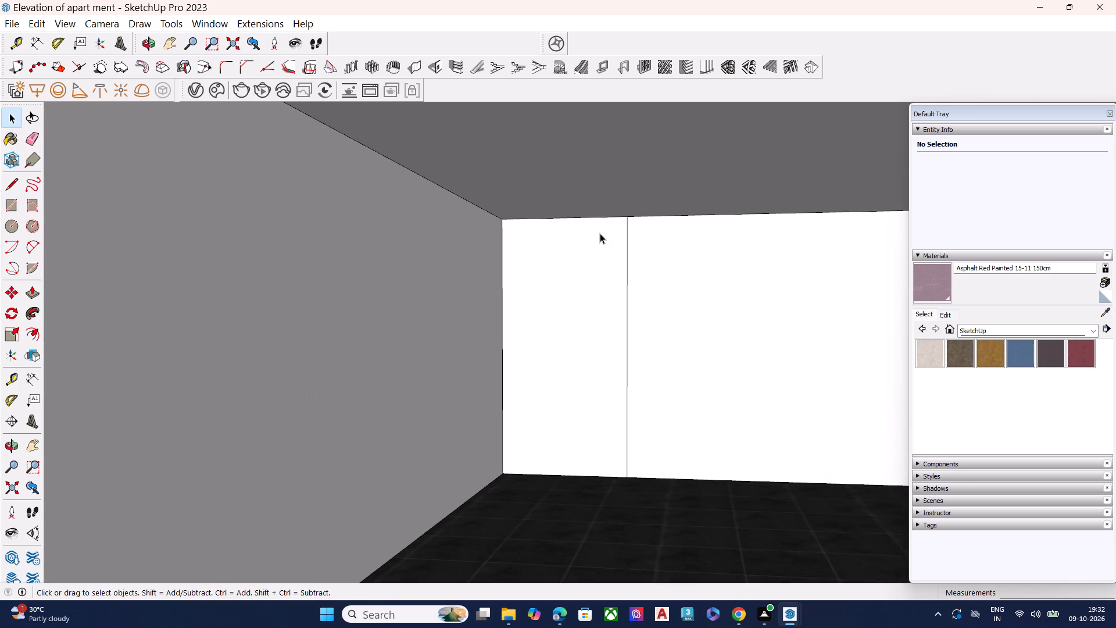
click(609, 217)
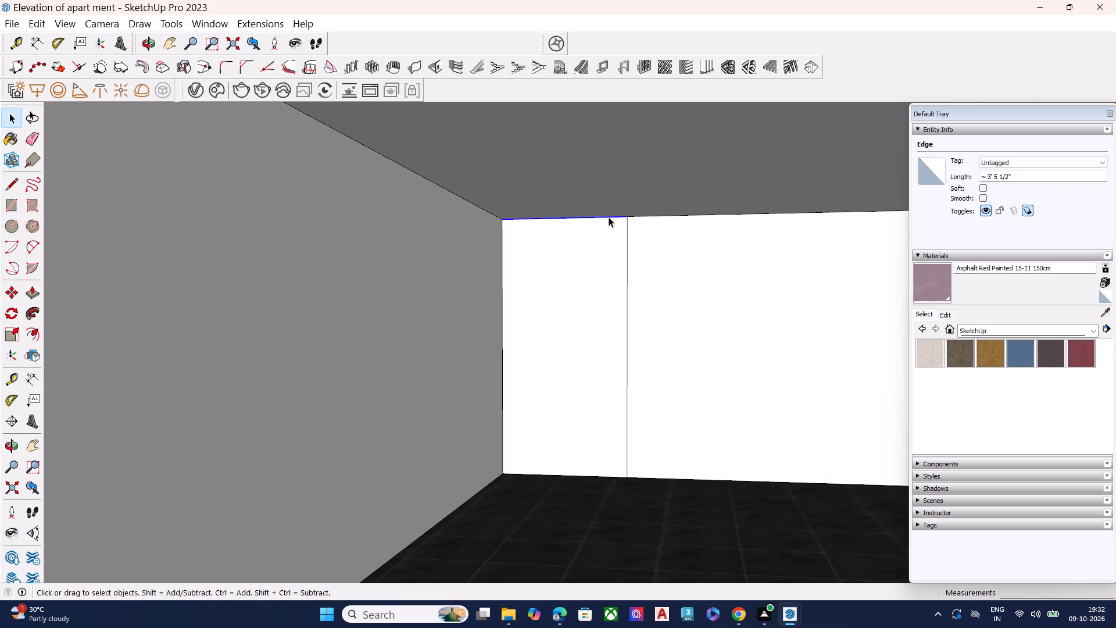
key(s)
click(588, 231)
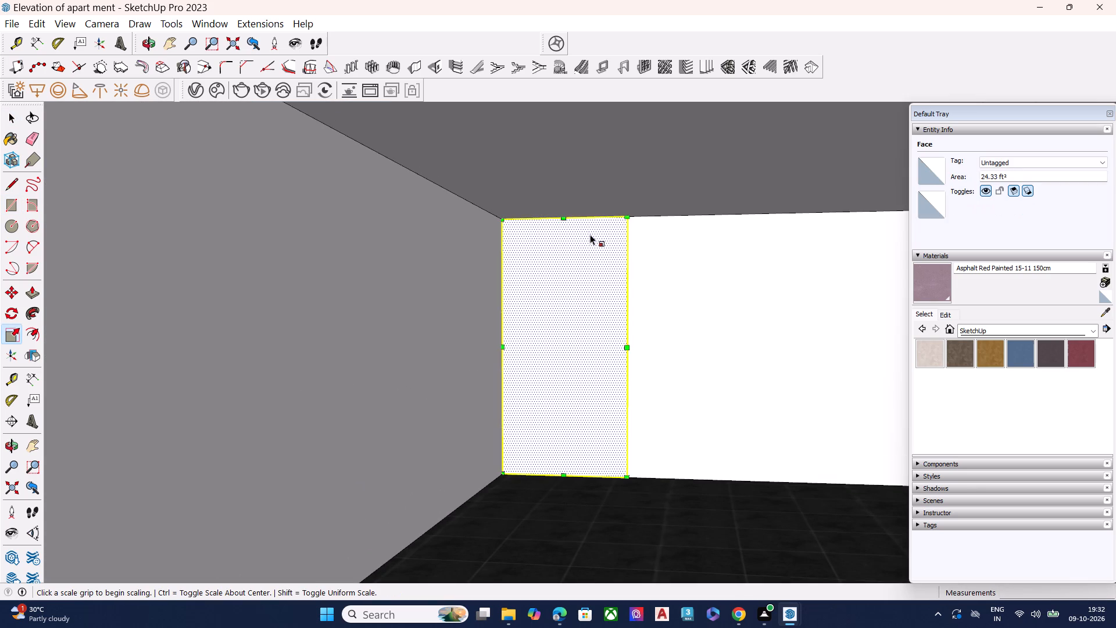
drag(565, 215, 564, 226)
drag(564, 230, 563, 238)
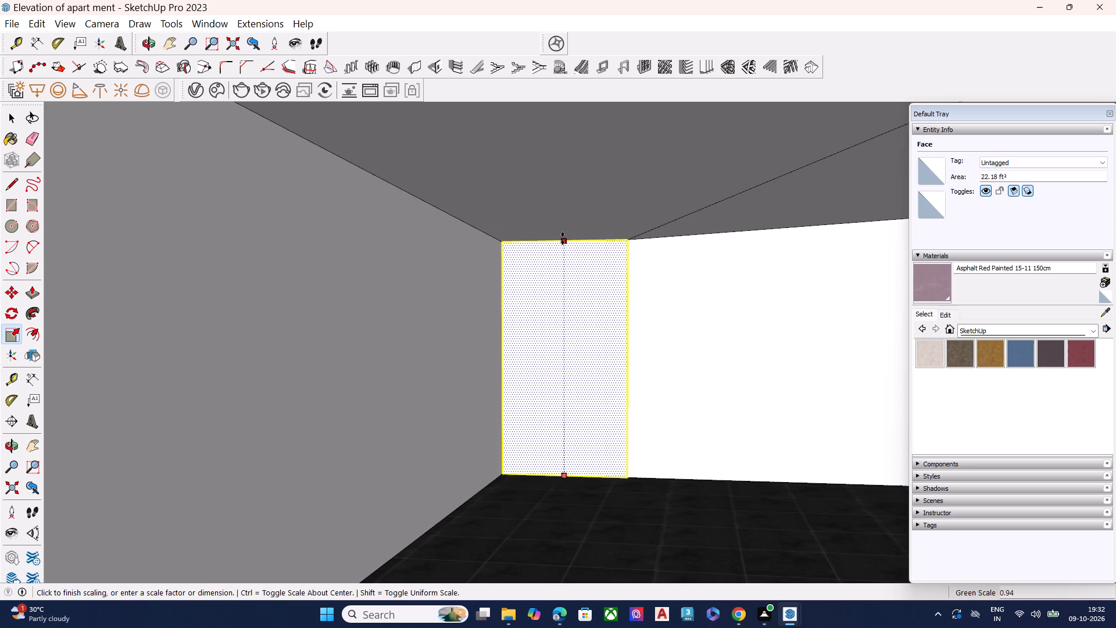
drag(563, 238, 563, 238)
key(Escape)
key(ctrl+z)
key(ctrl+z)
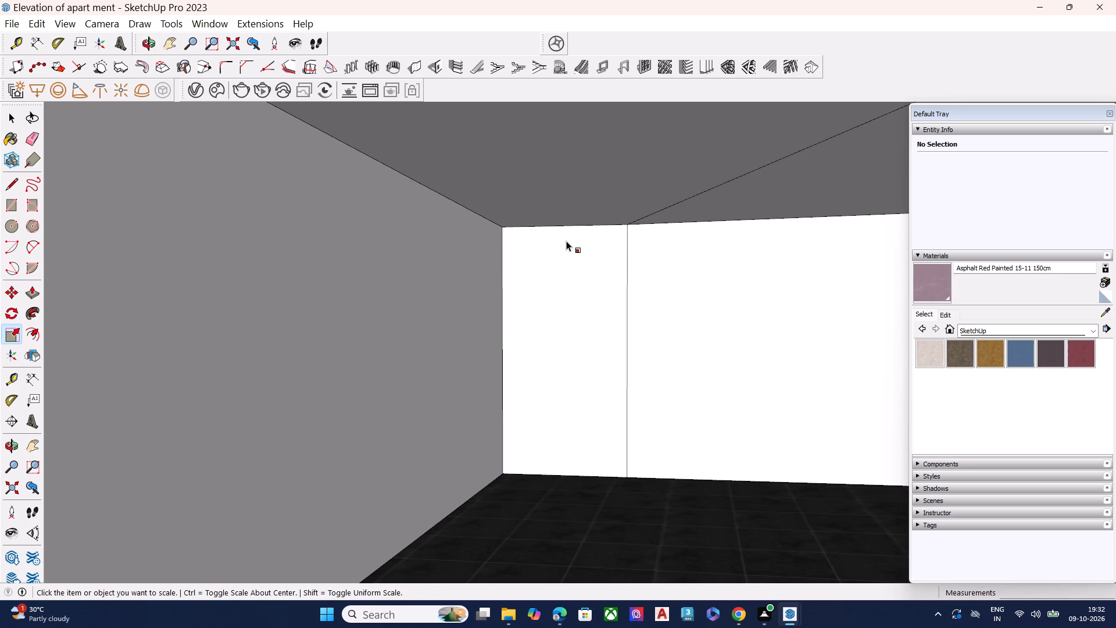
Draw a horizontal line about 3' 5 1/2" long across the door rectangle to separate a strip above the door.
scroll(495, 212, down, 2)
scroll(496, 213, up, 1)
scroll(498, 213, down, 6)
key(space)
middle_drag(524, 263, 543, 259)
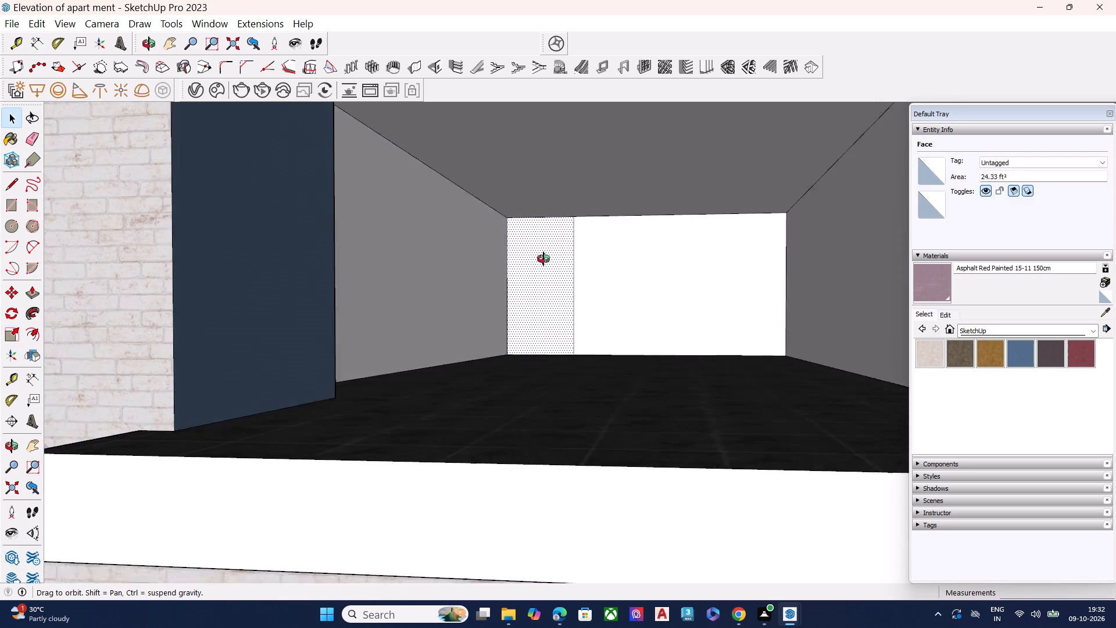
middle_drag(543, 259, 560, 255)
scroll(550, 262, up, 6)
key(l)
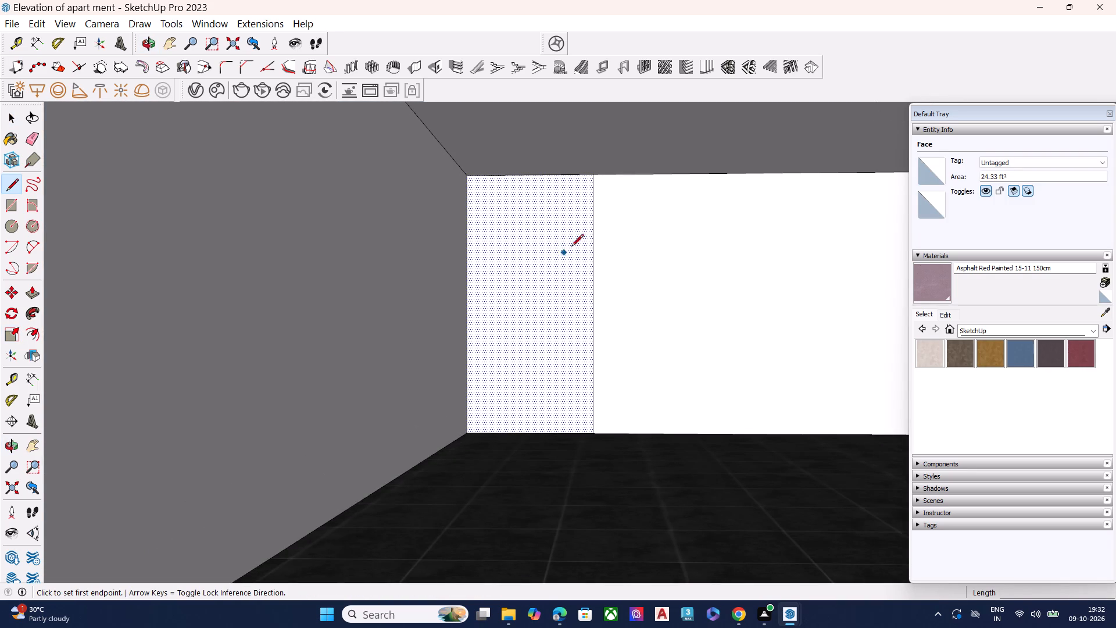
click(592, 218)
click(467, 219)
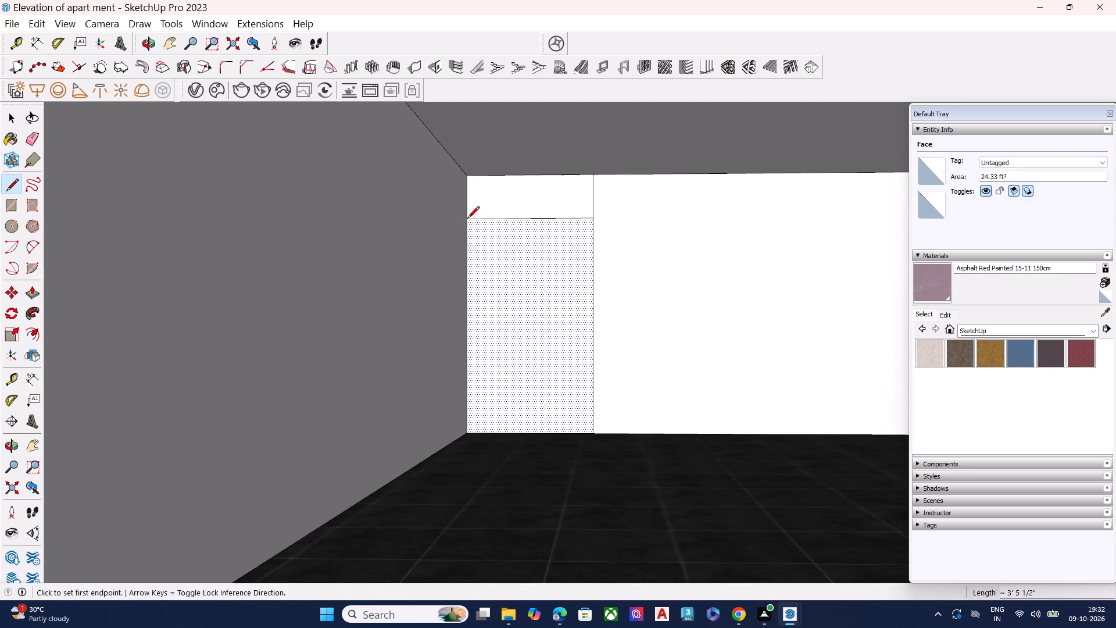
key(space)
Paint the top-floor room's back wall, the strip above the door and both side walls with Asphalt Red Painted 15-11 150cm.
click(927, 282)
click(697, 282)
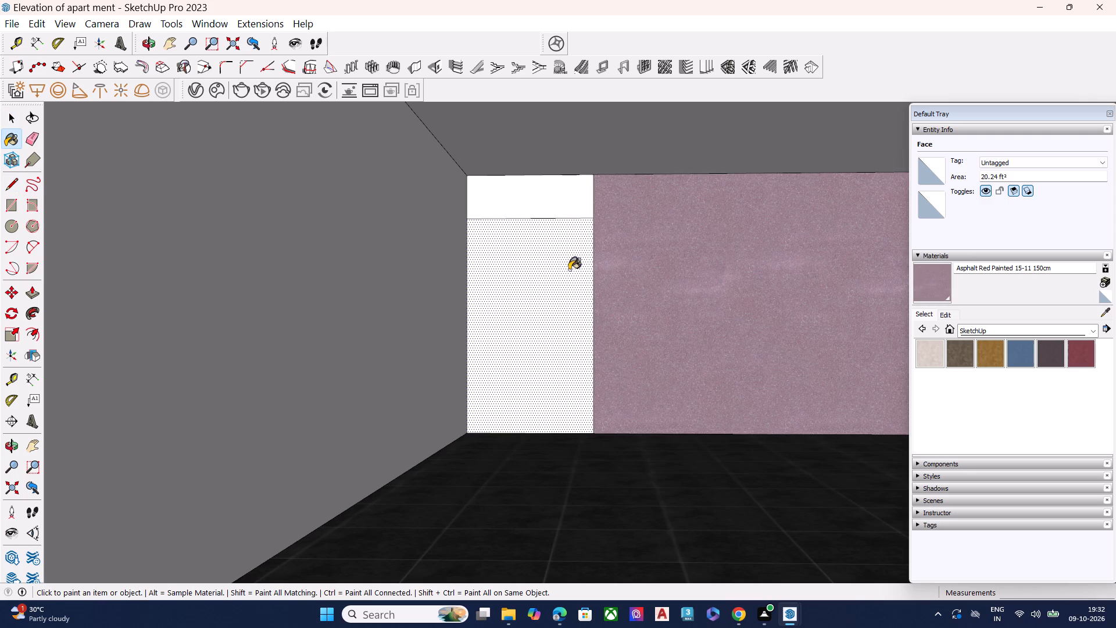
click(550, 206)
click(410, 204)
scroll(327, 208, down, 8)
scroll(403, 234, down, 6)
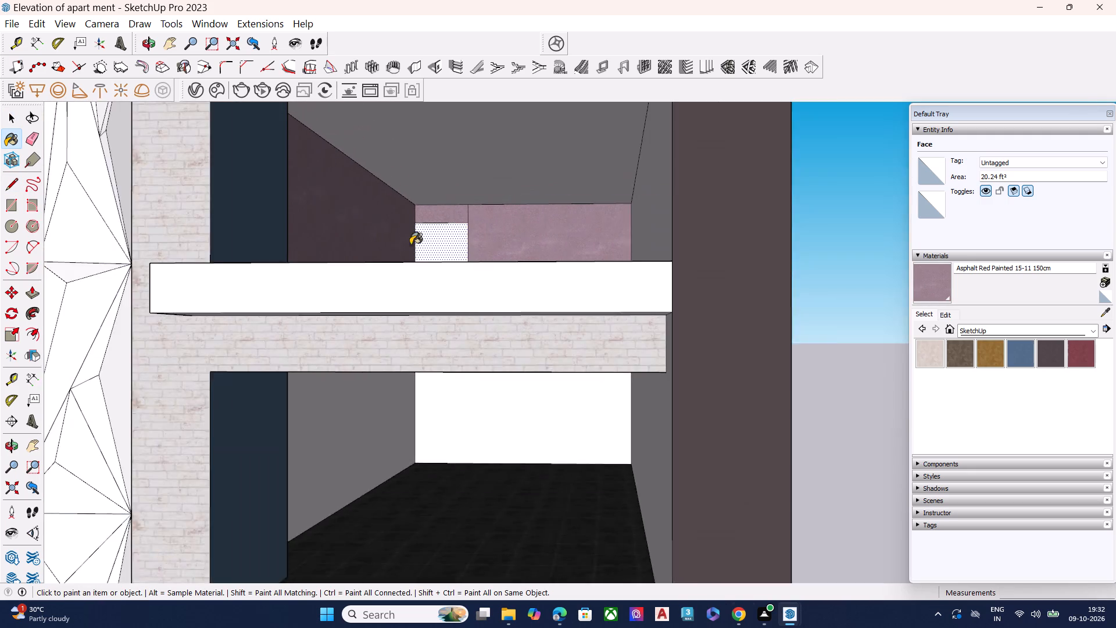
scroll(429, 263, up, 1)
middle_drag(429, 263, 557, 302)
scroll(518, 297, down, 1)
click(649, 184)
Examine the painted room walls and balcony slabs of the corner facade from the front and from below.
scroll(426, 213, down, 9)
middle_drag(459, 304, 349, 286)
scroll(434, 365, up, 9)
middle_drag(432, 364, 445, 372)
scroll(452, 343, down, 6)
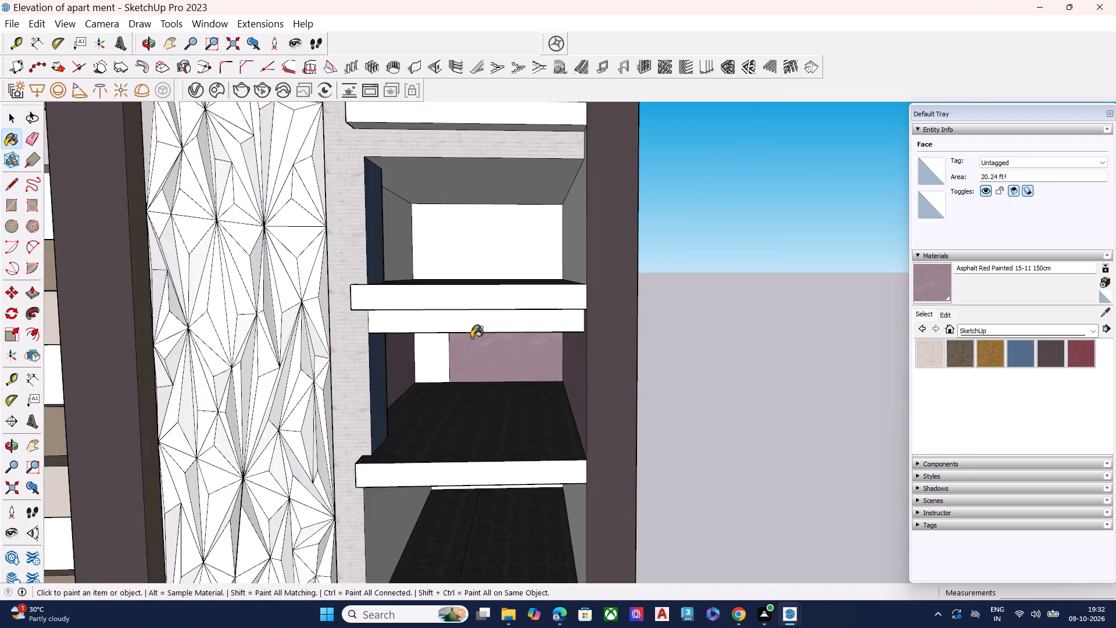
scroll(471, 338, down, 13)
key(Escape)
key(grave)
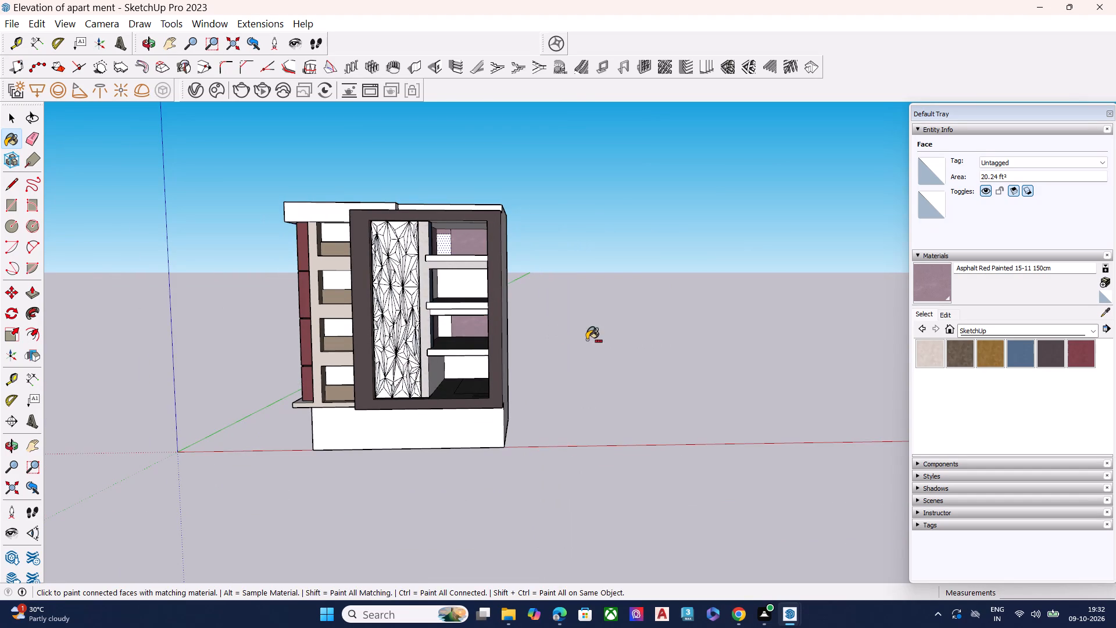
key(space)
scroll(439, 274, up, 9)
middle_drag(452, 299, 584, 272)
middle_drag(577, 261, 572, 239)
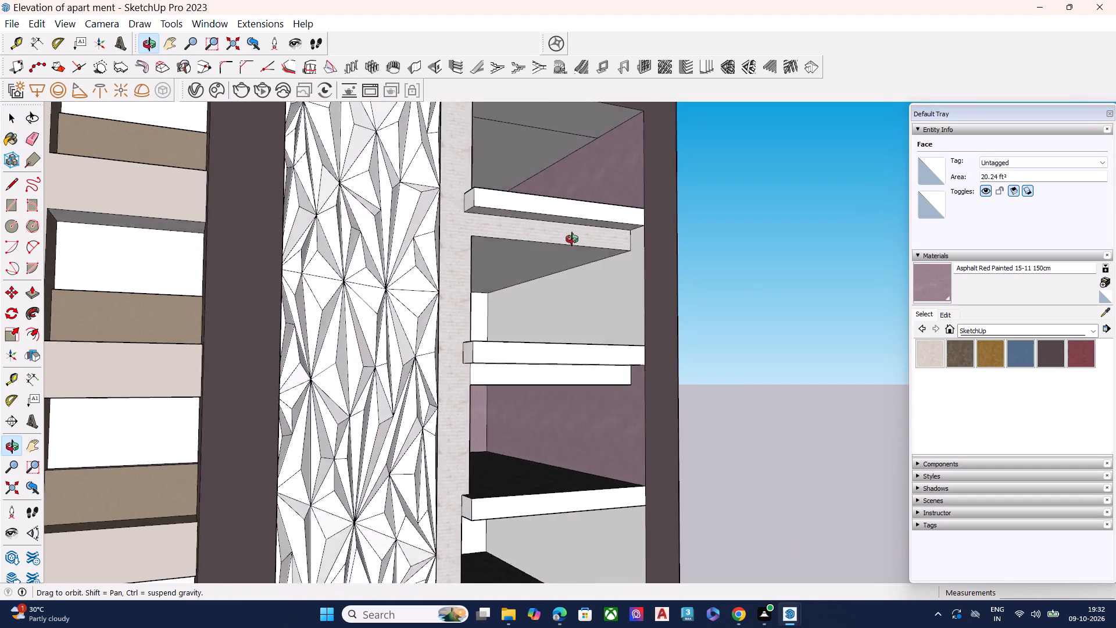
middle_drag(572, 239, 567, 226)
scroll(333, 247, down, 7)
scroll(458, 420, up, 7)
scroll(516, 422, down, 3)
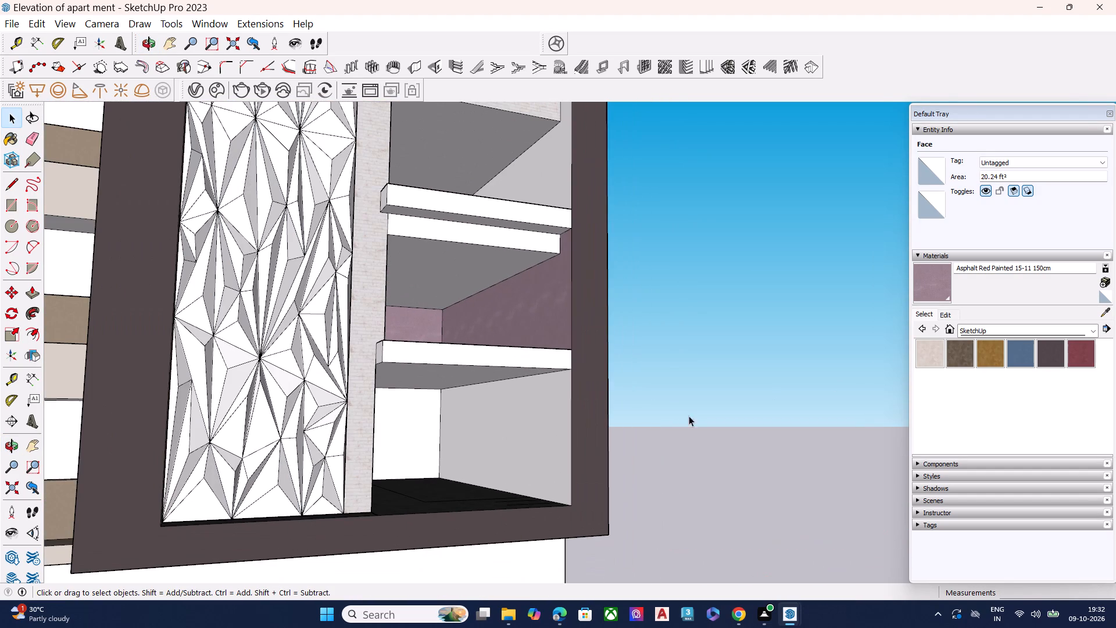
Choose Color D01 from the Colors collection as the paint material.
click(961, 327)
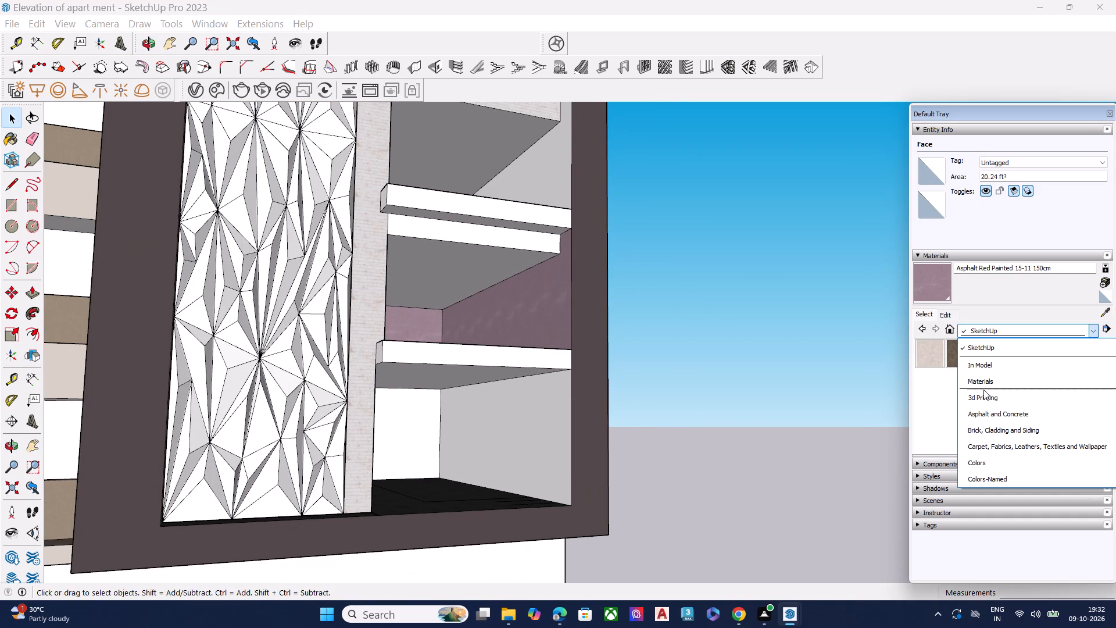
click(980, 459)
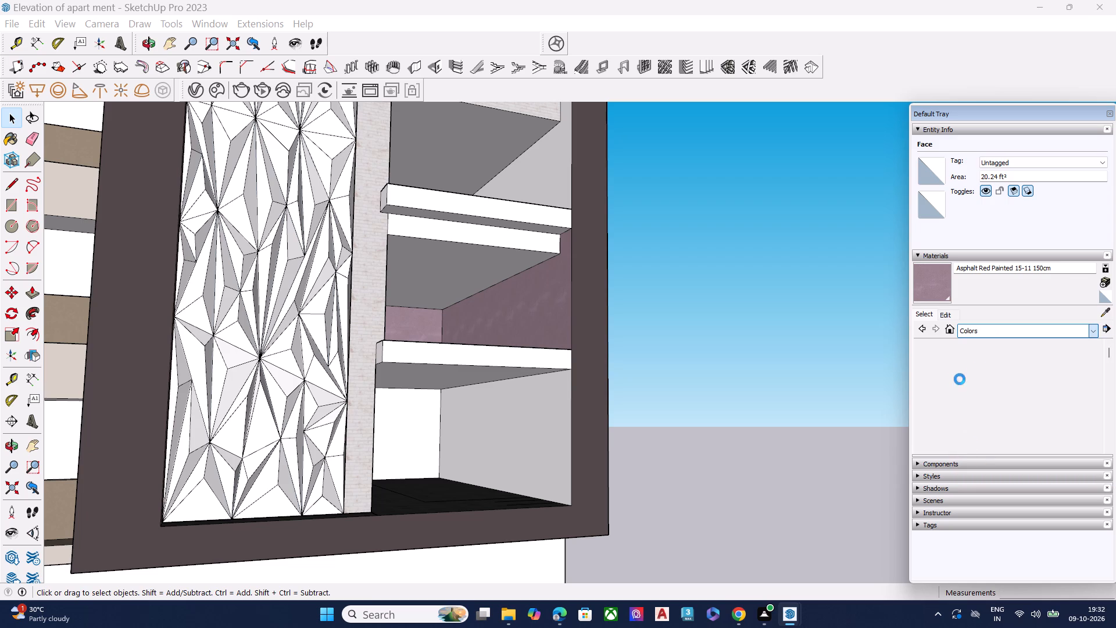
scroll(1010, 392, down, 1)
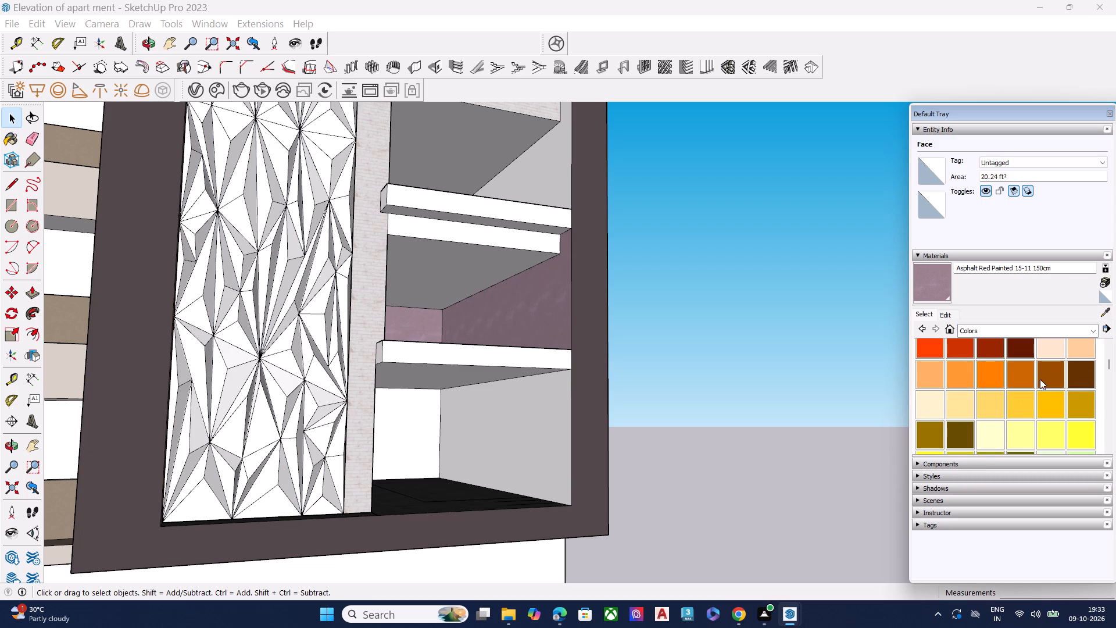
click(936, 408)
Draw a door rectangle about 5' 4 3/4" high and 3' 2 1/4" wide on the back wall of the room just below the top floor.
middle_drag(457, 344, 409, 441)
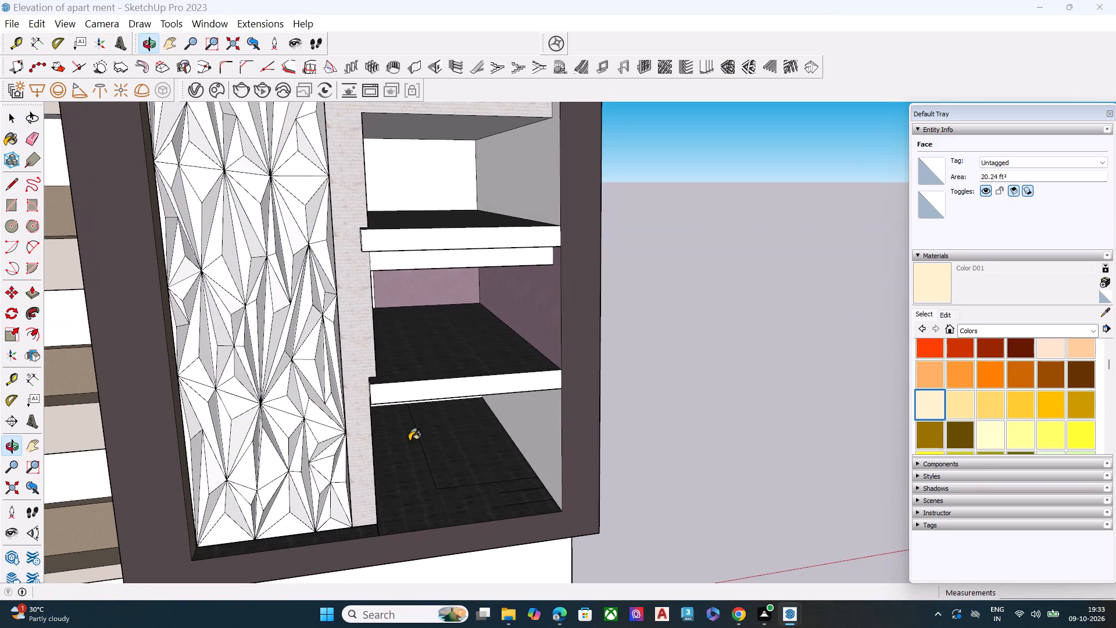
scroll(455, 286, down, 5)
scroll(465, 129, up, 6)
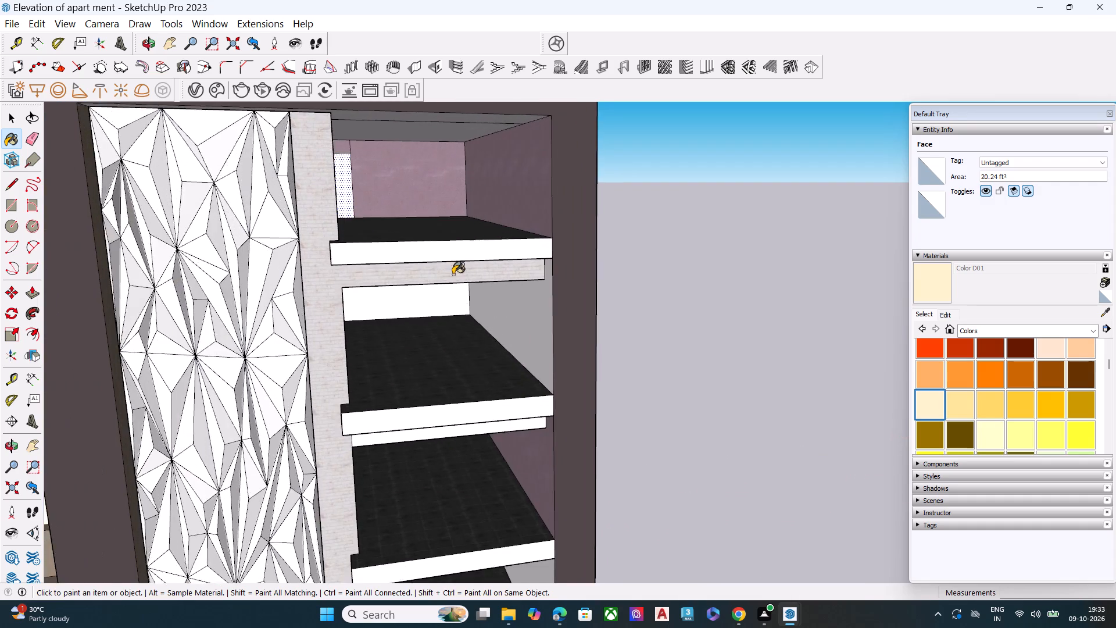
middle_drag(450, 273, 443, 229)
middle_drag(416, 272, 319, 303)
scroll(402, 307, up, 8)
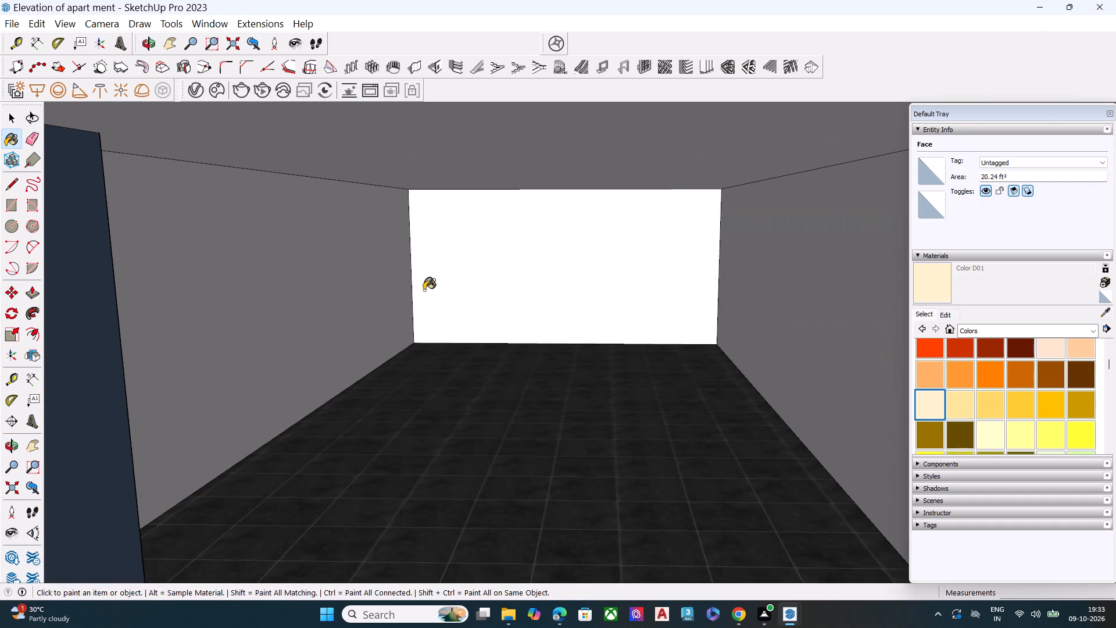
key(r)
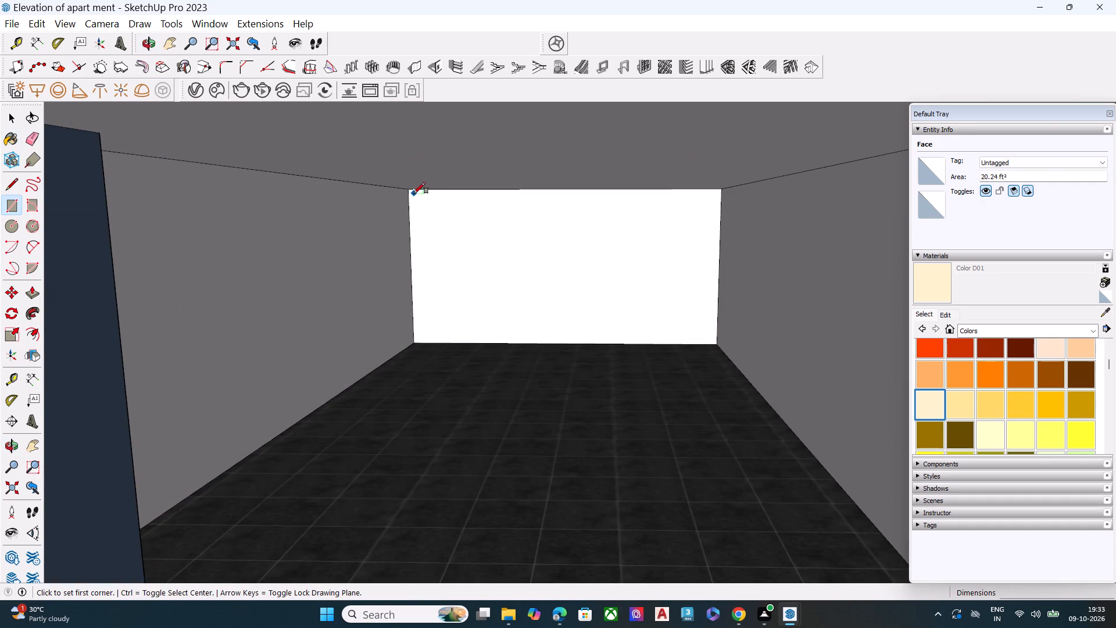
drag(415, 340, 413, 323)
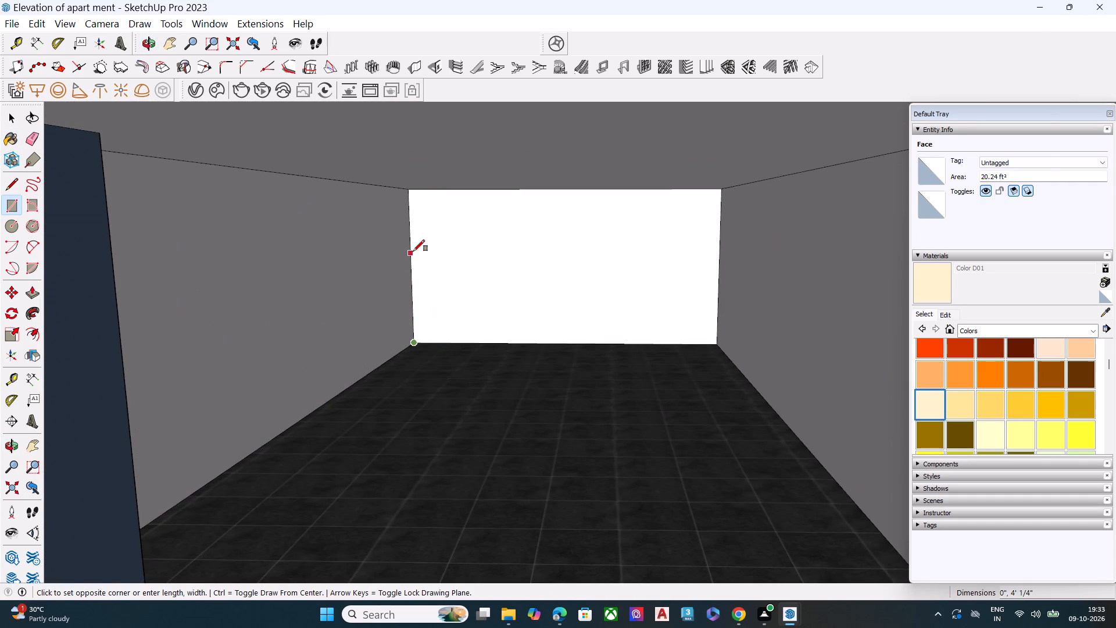
click(413, 220)
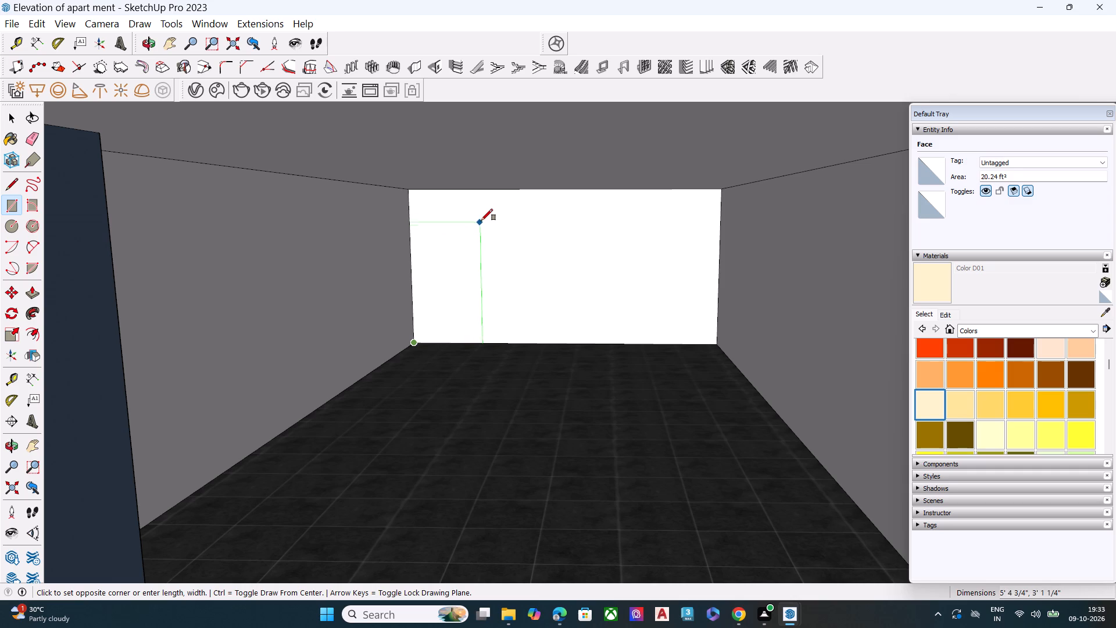
click(480, 226)
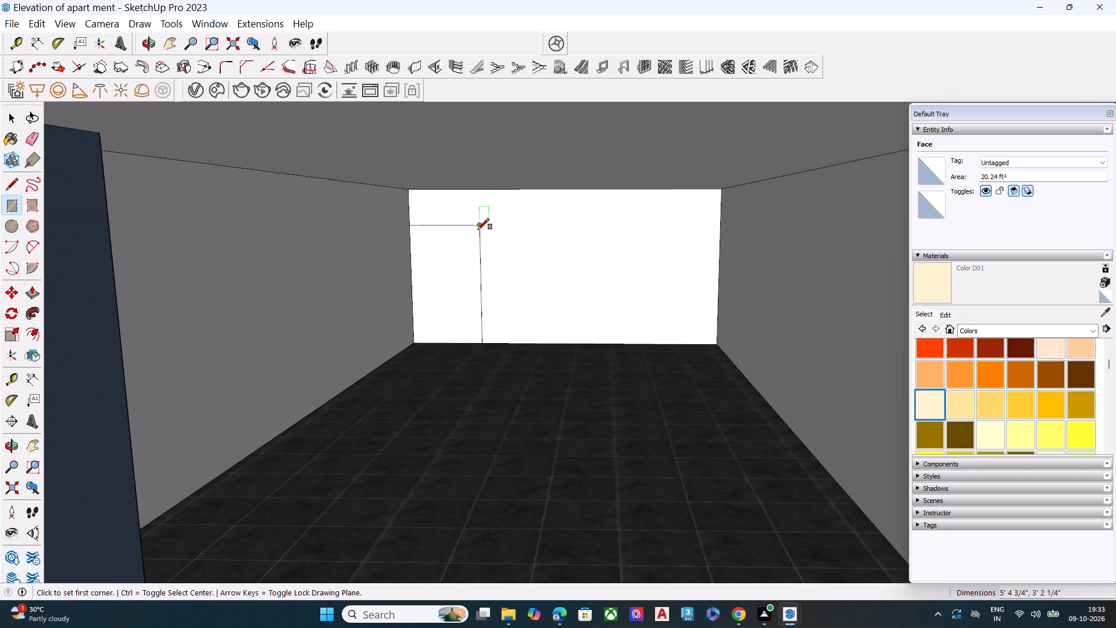
key(space)
Paint that room's back wall around the door and both side walls with Color D01.
click(929, 284)
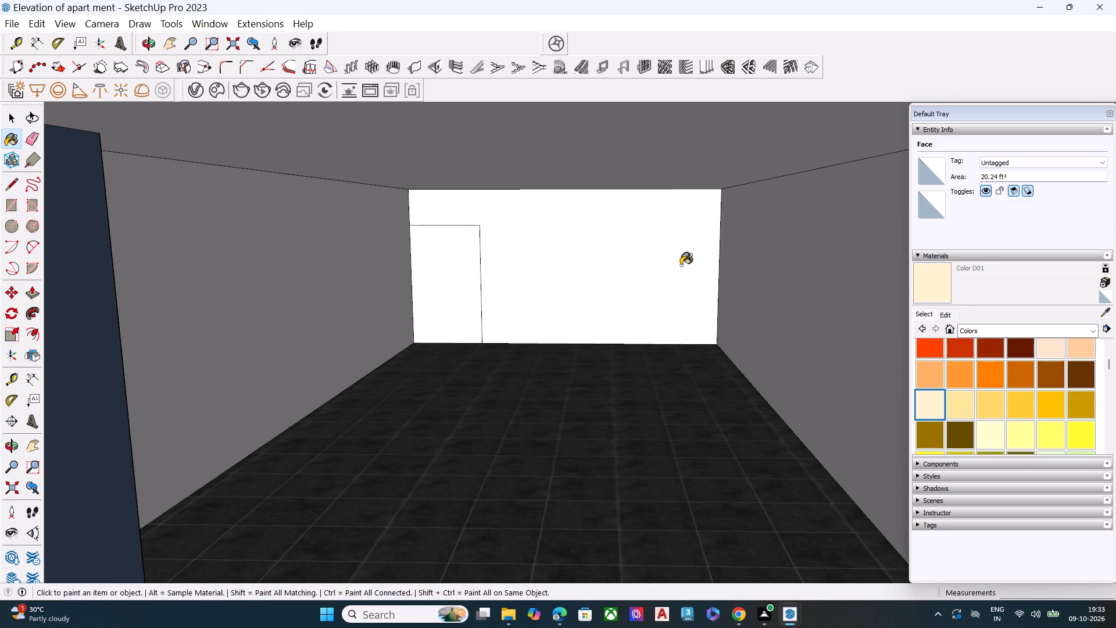
click(634, 257)
click(313, 259)
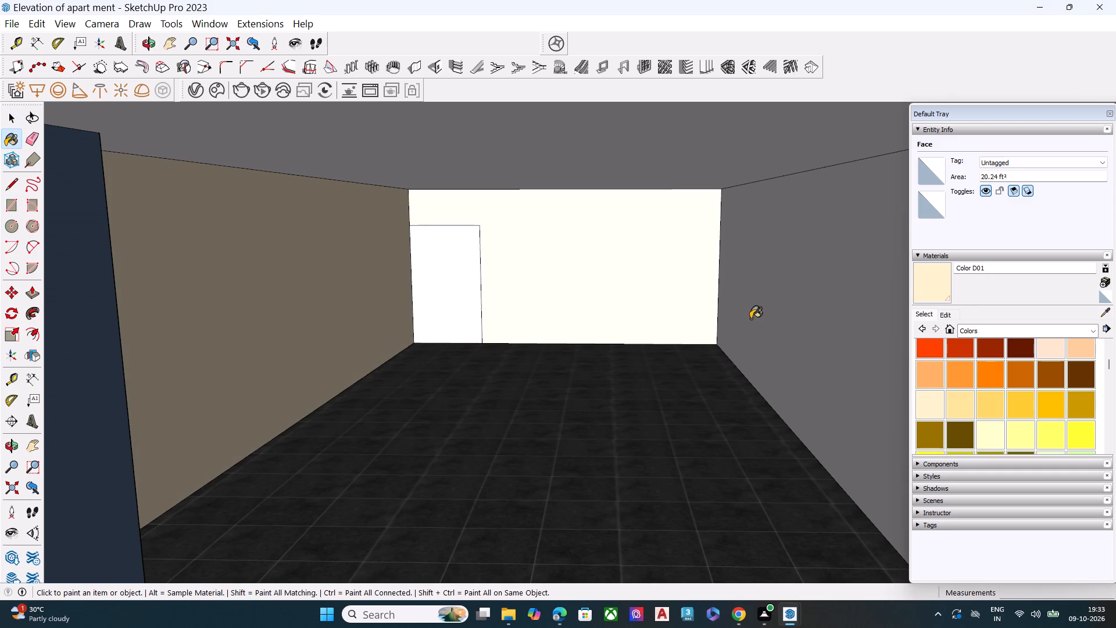
click(750, 319)
Draw a door rectangle about 6' 9 1/4" high and 3' 7 3/4" wide in the corner of the lowest room's back wall.
scroll(436, 266, down, 7)
scroll(509, 264, down, 5)
scroll(489, 336, up, 1)
middle_drag(489, 334, 499, 304)
scroll(471, 357, up, 6)
middle_drag(518, 368, 507, 346)
scroll(499, 345, up, 1)
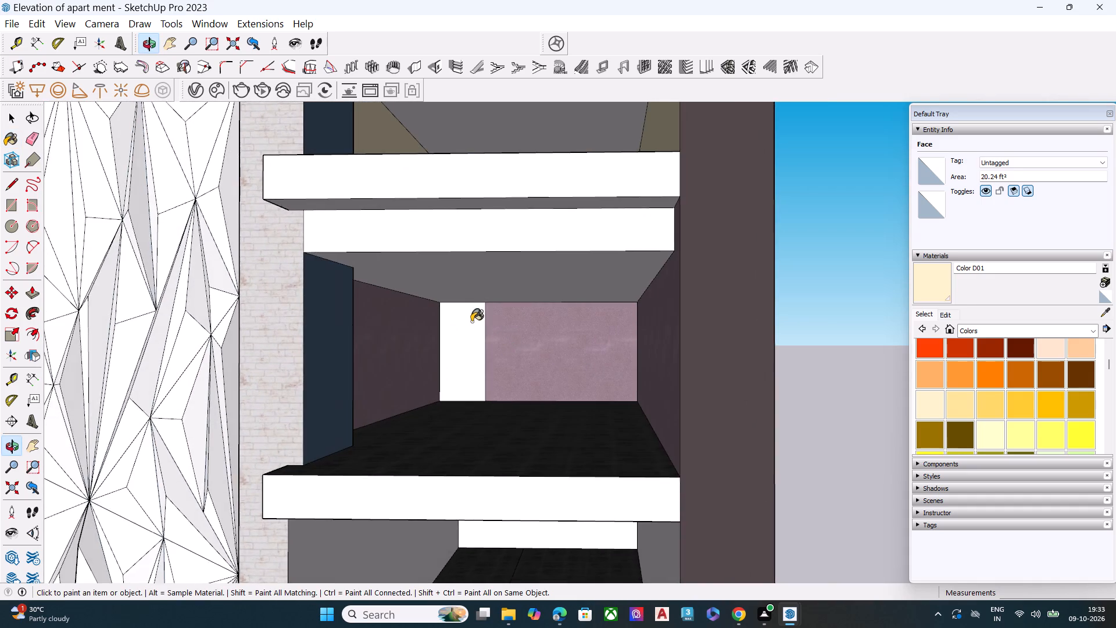
scroll(471, 321, down, 8)
scroll(536, 320, down, 6)
scroll(521, 406, up, 7)
scroll(500, 363, up, 8)
middle_click(500, 363)
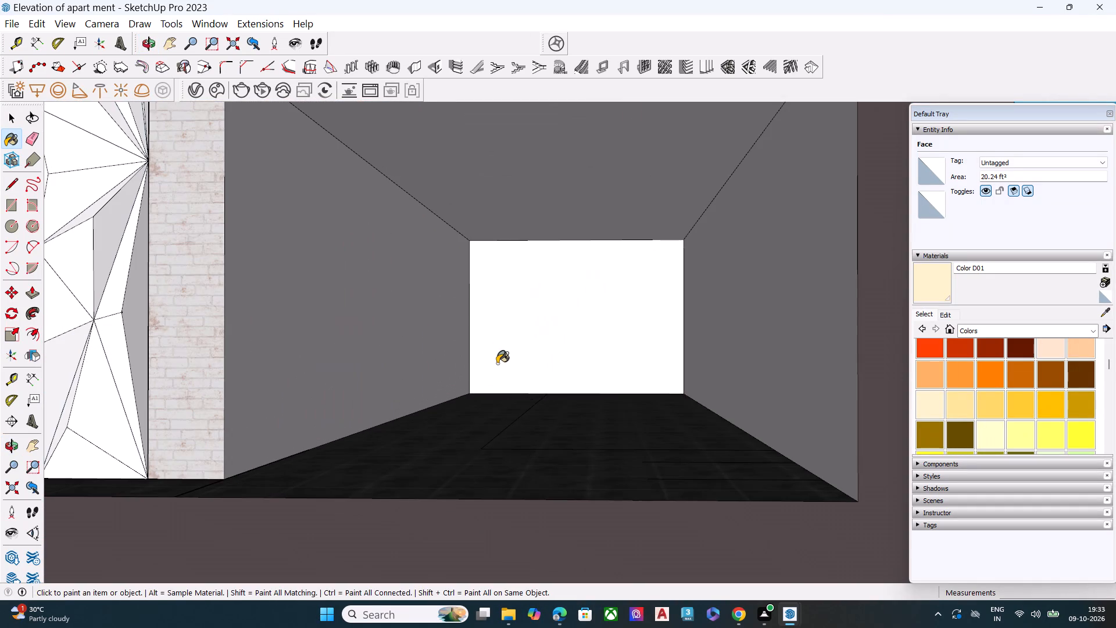
key(space)
key(r)
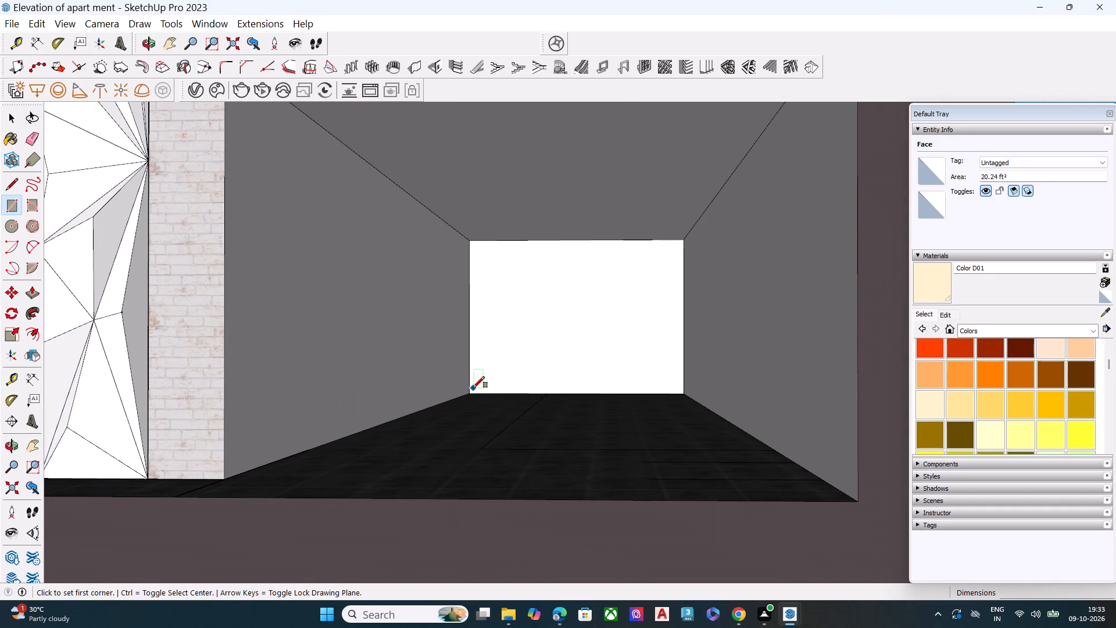
click(471, 390)
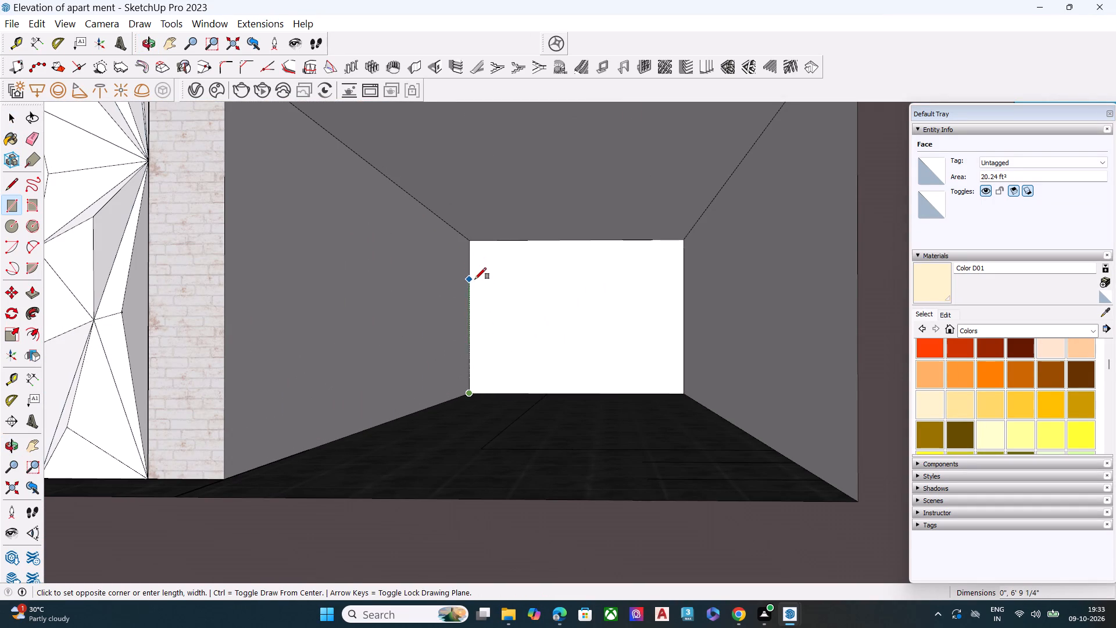
click(475, 279)
click(531, 279)
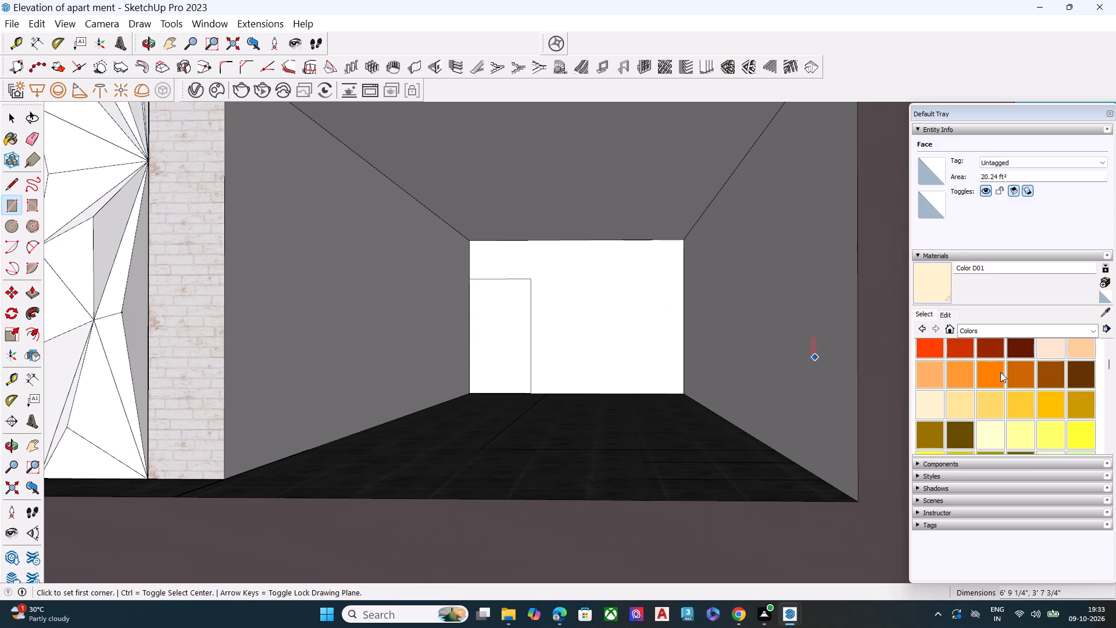
Paint the lowest room's back wall around the door and both side walls with Color C02.
scroll(1068, 382, up, 1)
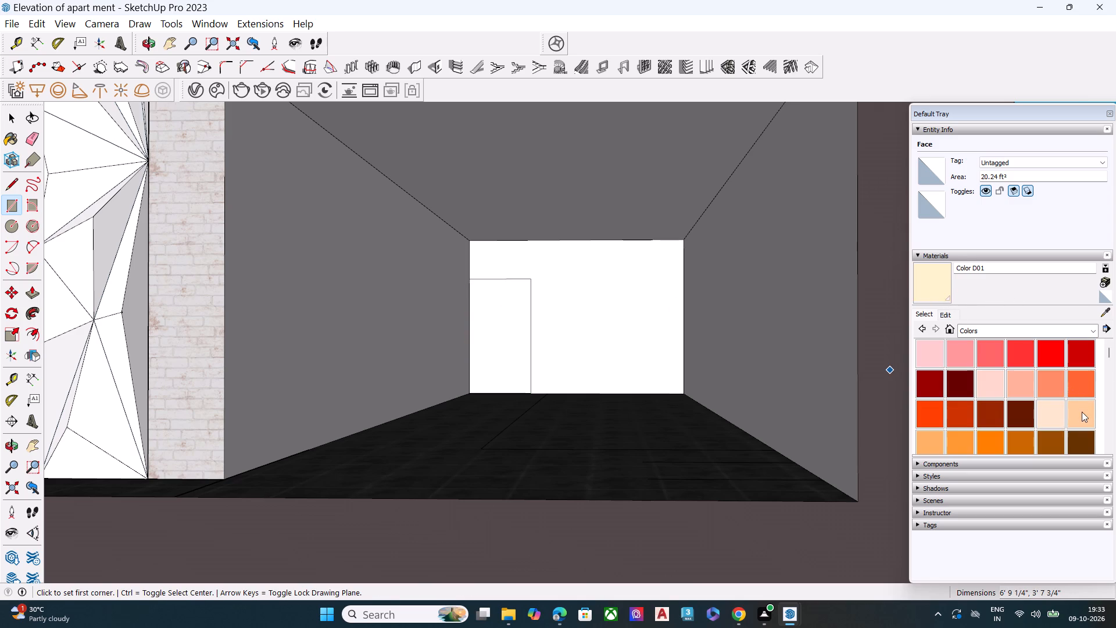
click(1082, 412)
click(607, 276)
click(788, 313)
click(346, 269)
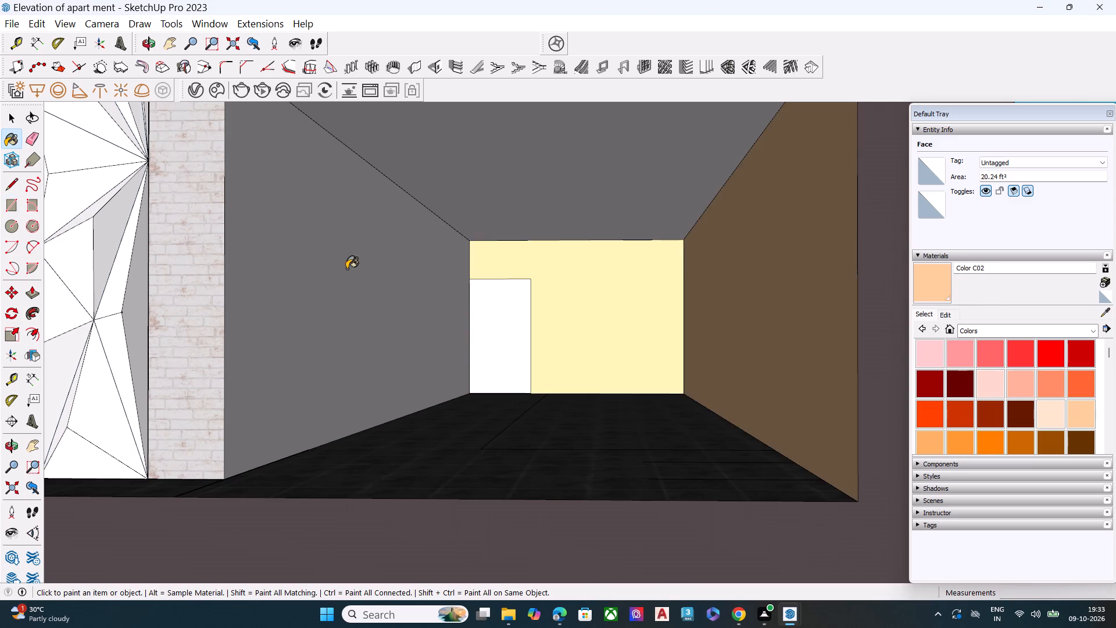
scroll(534, 274, down, 5)
middle_drag(530, 300, 632, 345)
key(Escape)
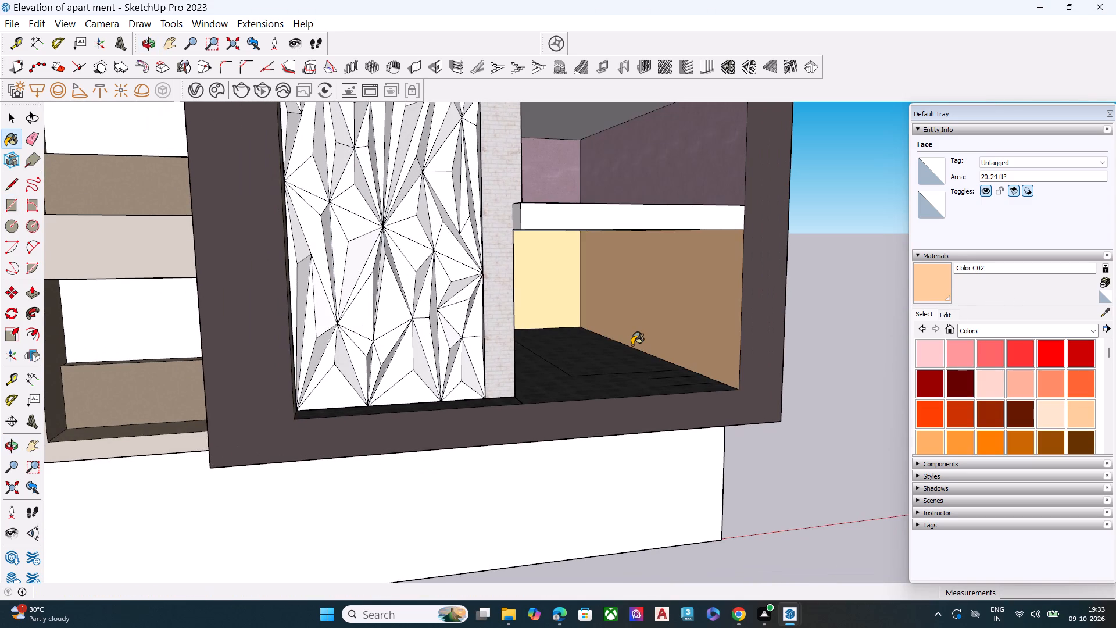
Save the model.
key(ctrl+s)
Choose 0032_Moccasin from the Colors-Named collection as the paint material.
scroll(519, 327, down, 5)
scroll(512, 330, up, 1)
scroll(512, 330, down, 3)
key(space)
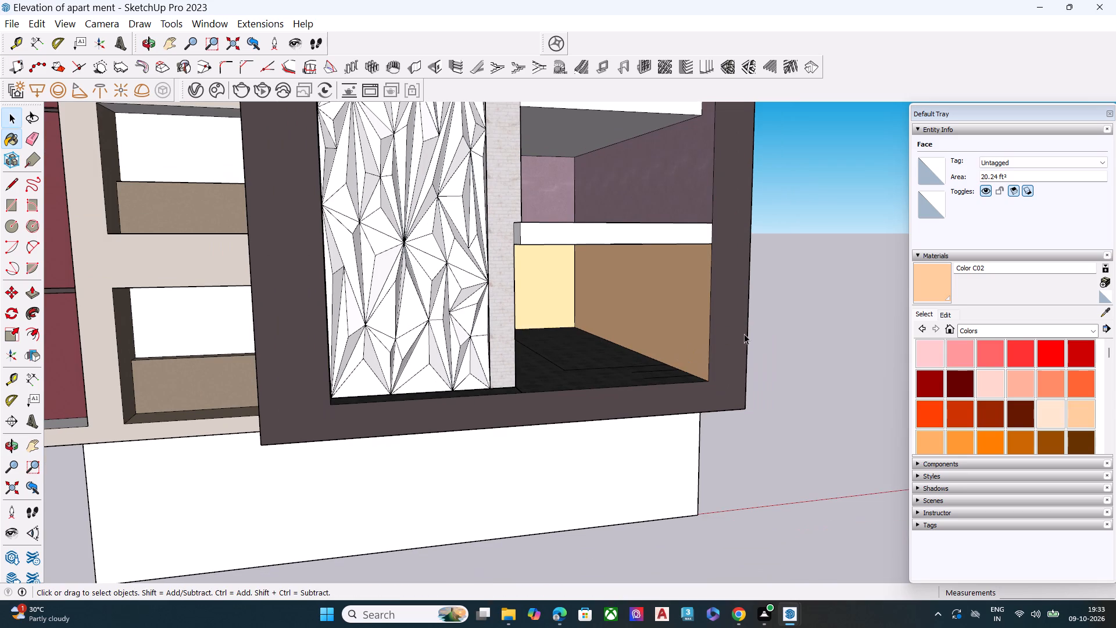
middle_drag(821, 340, 545, 337)
scroll(603, 323, down, 7)
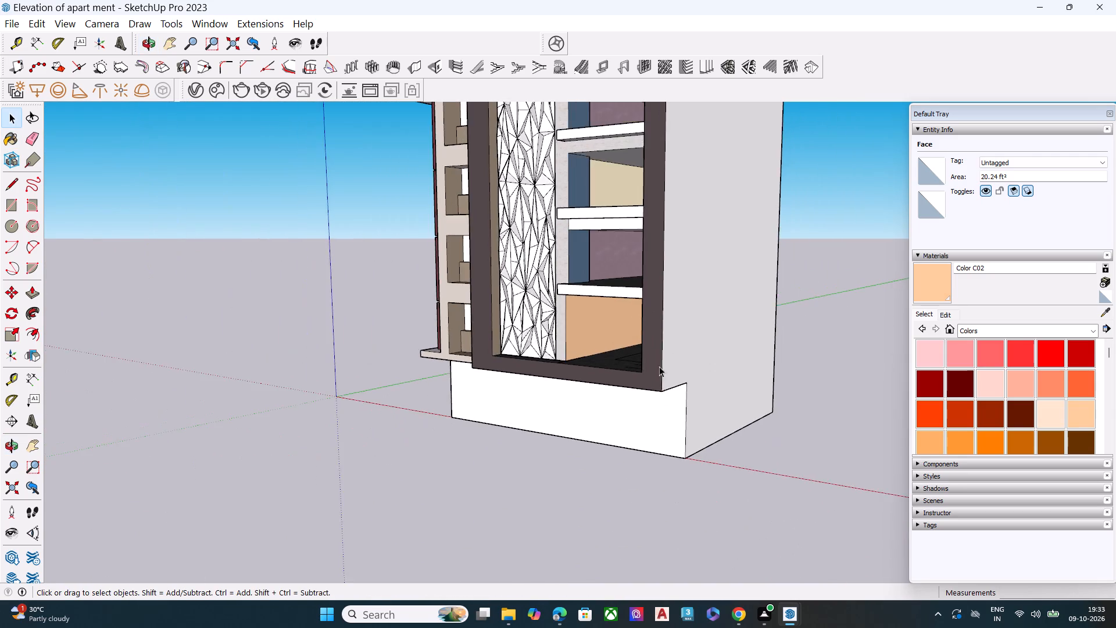
scroll(629, 360, down, 7)
scroll(1050, 354, up, 2)
scroll(993, 338, up, 5)
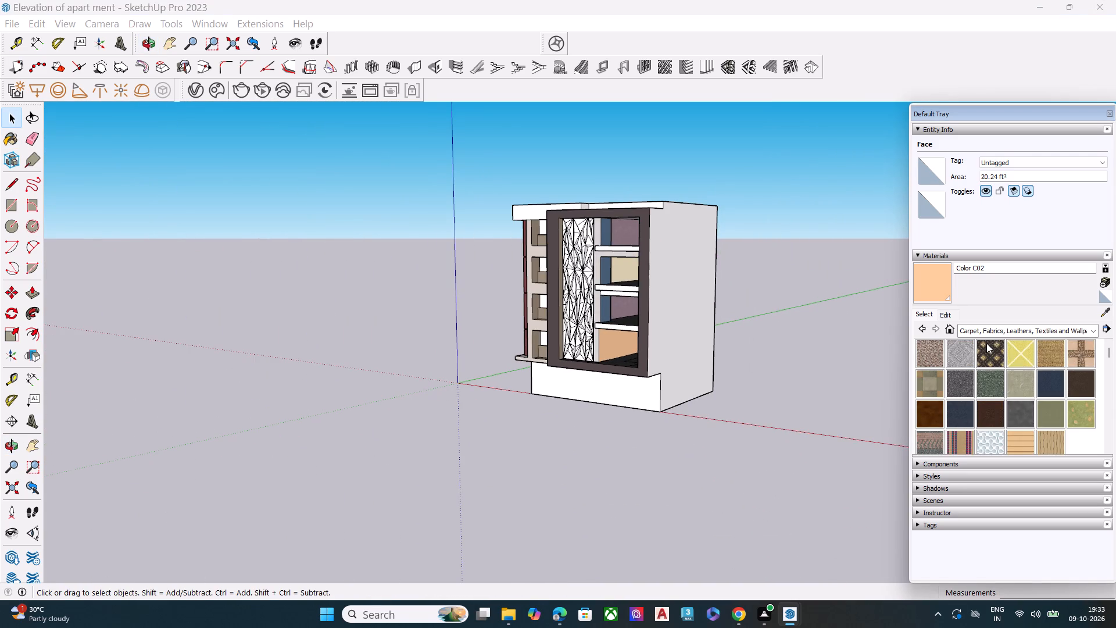
click(981, 330)
click(990, 382)
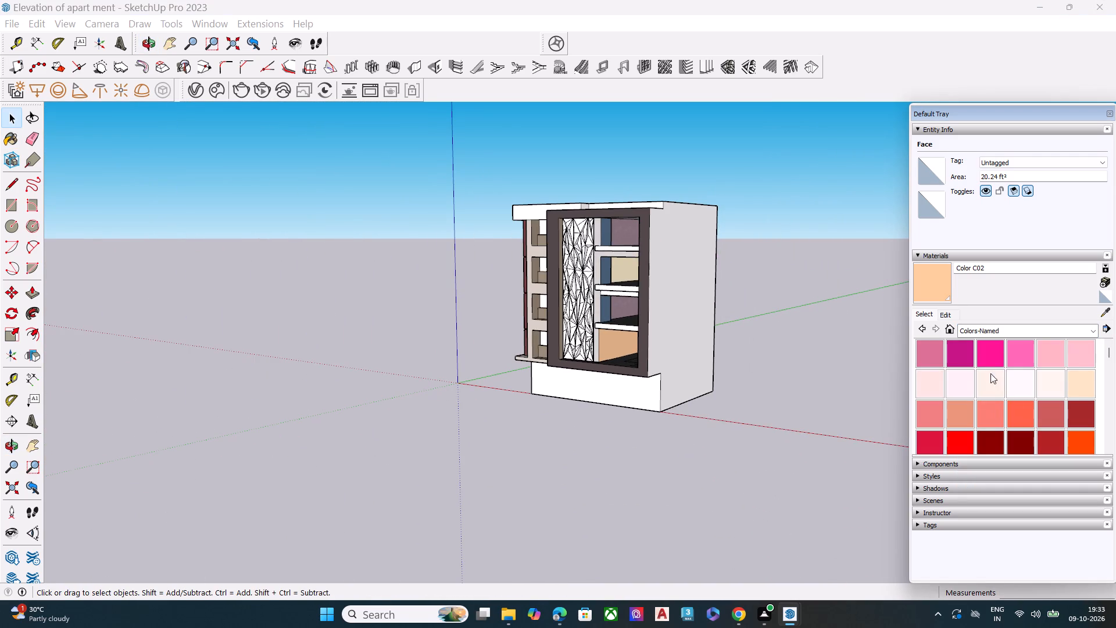
scroll(1004, 400, down, 1)
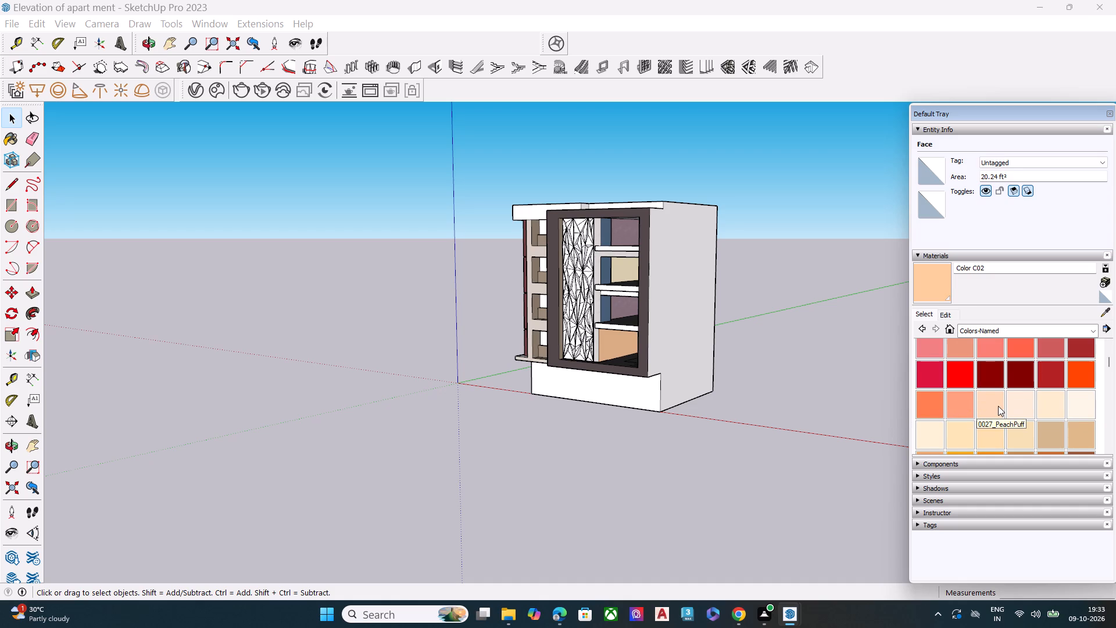
click(964, 437)
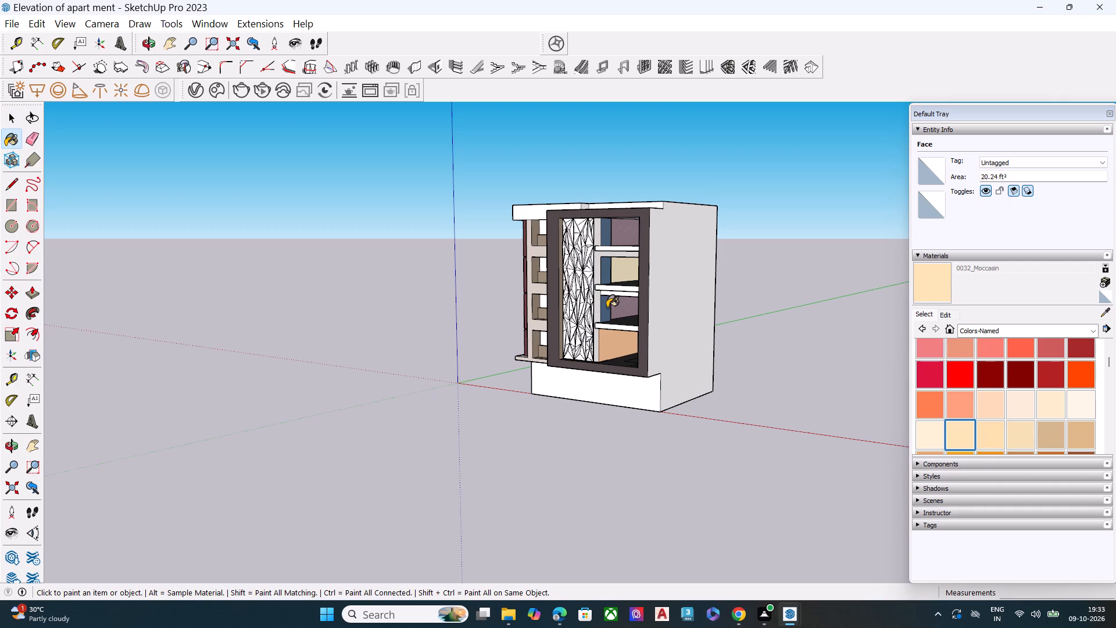
Paint the ceiling of the corner facade's top-floor room with 0032_Moccasin.
middle_drag(604, 302, 762, 261)
scroll(684, 246, up, 15)
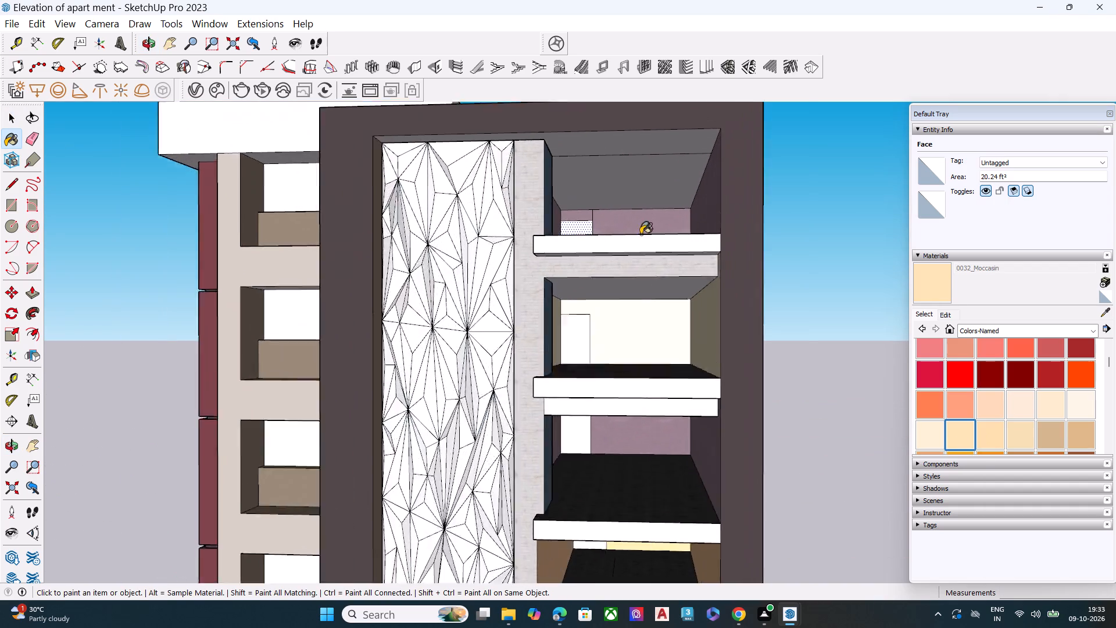
scroll(641, 234, up, 2)
middle_drag(604, 246, 573, 197)
scroll(564, 319, down, 10)
scroll(585, 244, up, 8)
middle_drag(573, 277, 556, 227)
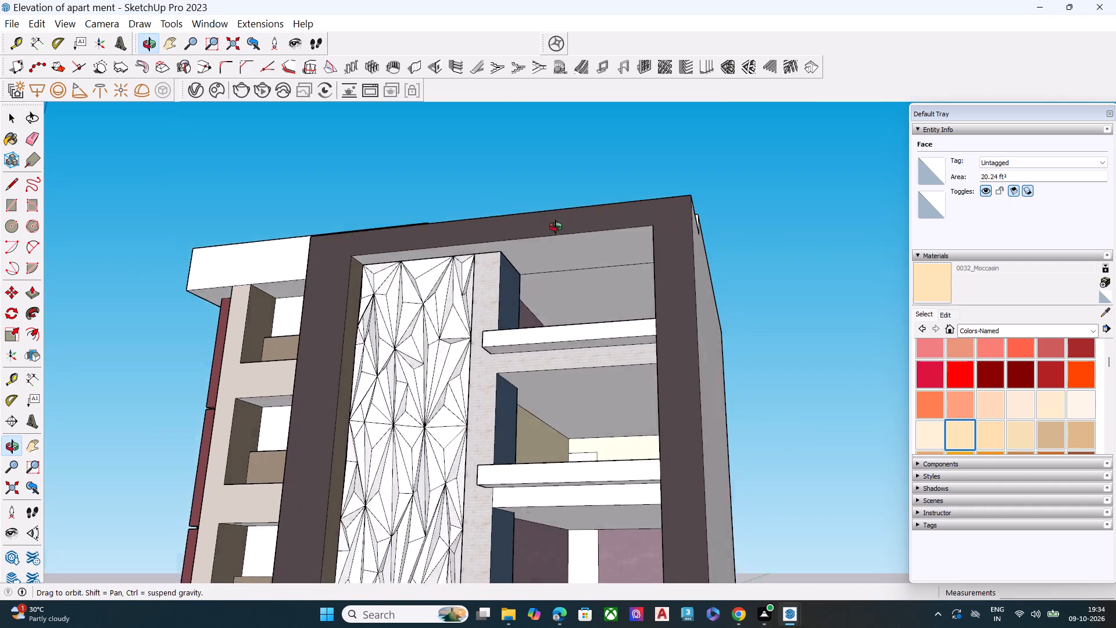
middle_drag(556, 227, 581, 180)
scroll(576, 216, up, 6)
scroll(566, 293, up, 8)
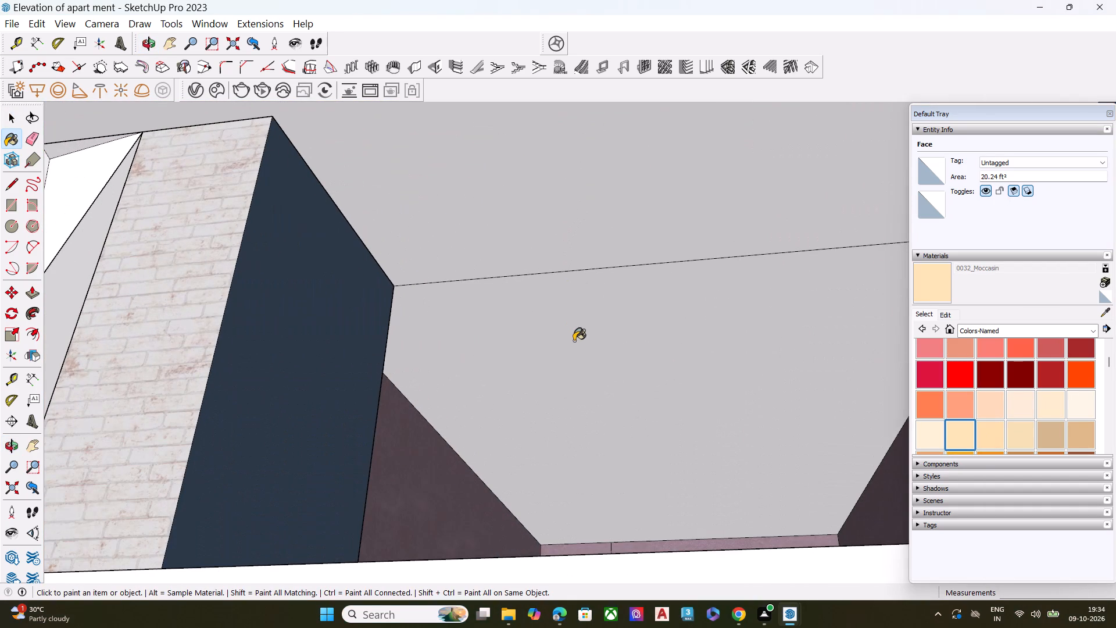
click(574, 341)
Paint the ceilings of the three rooms below the top floor with 0032_Moccasin.
scroll(563, 338, down, 7)
middle_drag(589, 328, 604, 412)
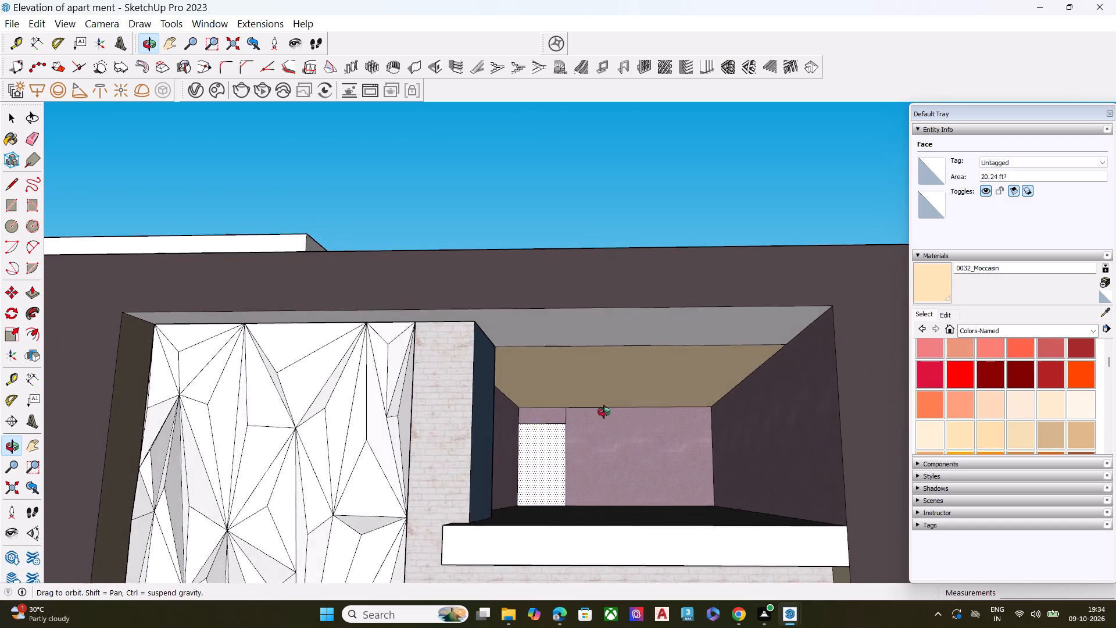
middle_drag(604, 412, 574, 404)
scroll(637, 336, down, 8)
scroll(622, 403, down, 6)
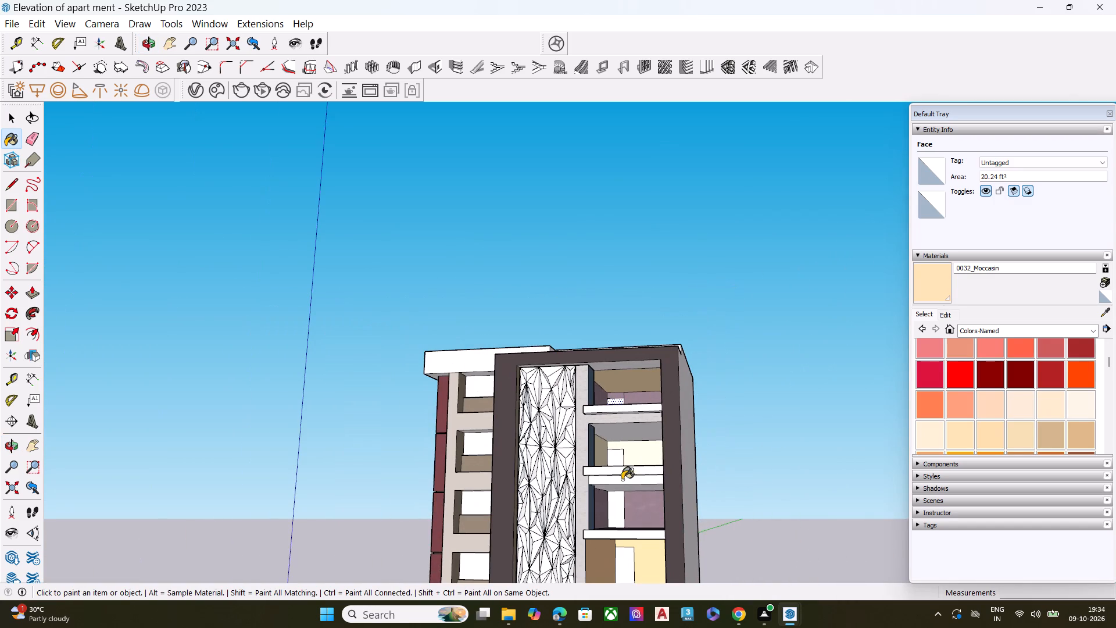
scroll(631, 472, up, 7)
scroll(638, 404, up, 1)
middle_drag(636, 393, 642, 360)
scroll(642, 360, up, 7)
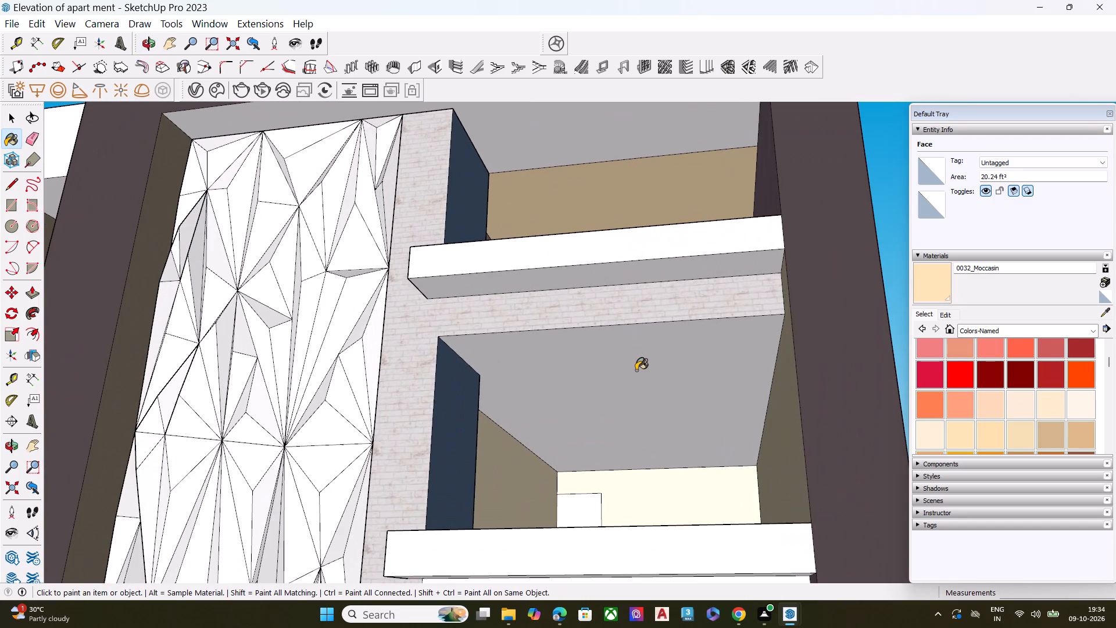
click(636, 370)
scroll(605, 372, down, 14)
scroll(652, 438, up, 8)
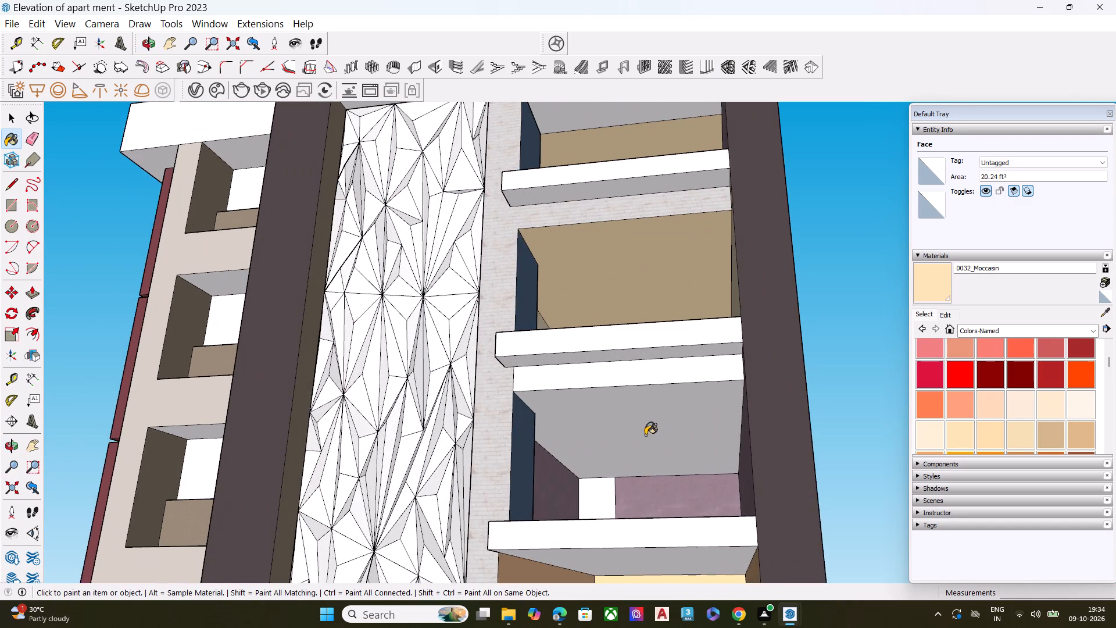
click(645, 435)
scroll(618, 392, down, 8)
middle_drag(641, 478, 640, 460)
scroll(640, 464, up, 1)
click(639, 468)
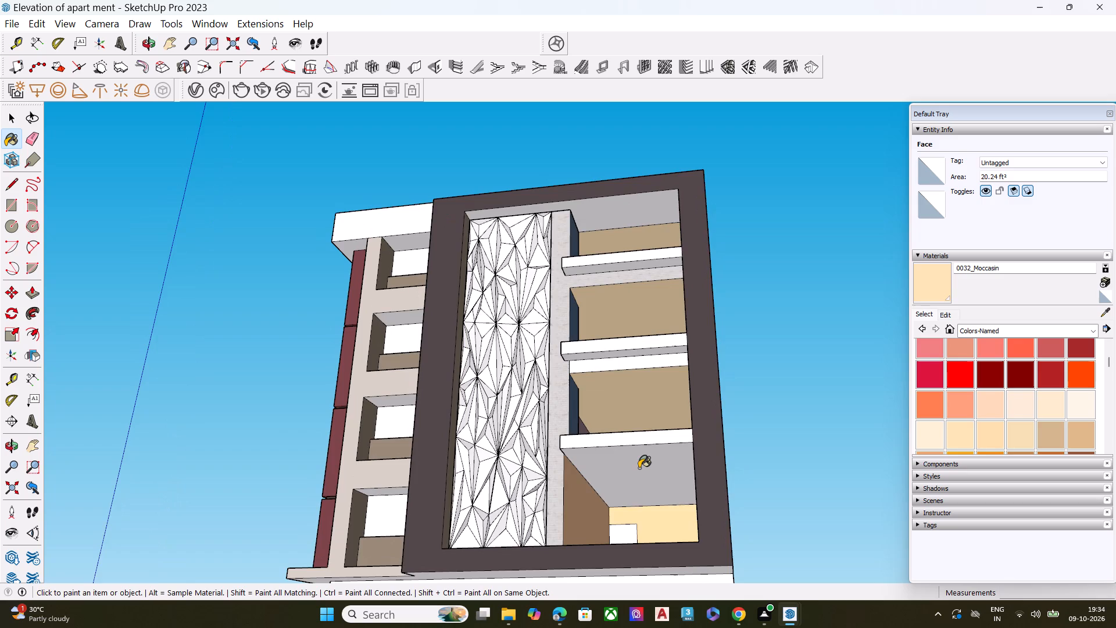
scroll(618, 392, down, 4)
middle_drag(638, 359, 806, 500)
key(space)
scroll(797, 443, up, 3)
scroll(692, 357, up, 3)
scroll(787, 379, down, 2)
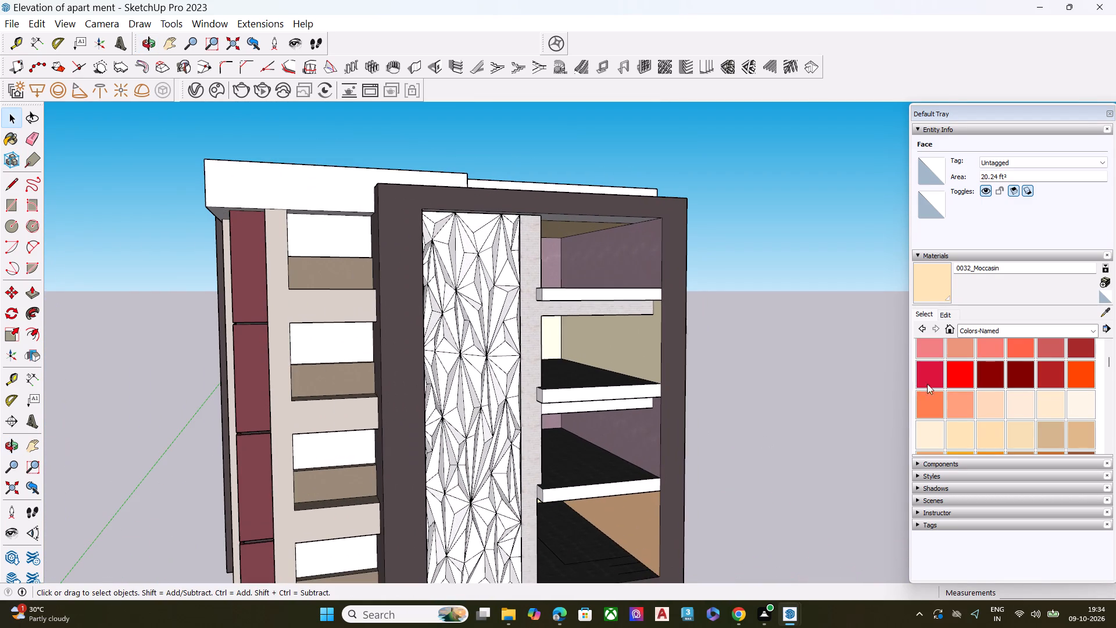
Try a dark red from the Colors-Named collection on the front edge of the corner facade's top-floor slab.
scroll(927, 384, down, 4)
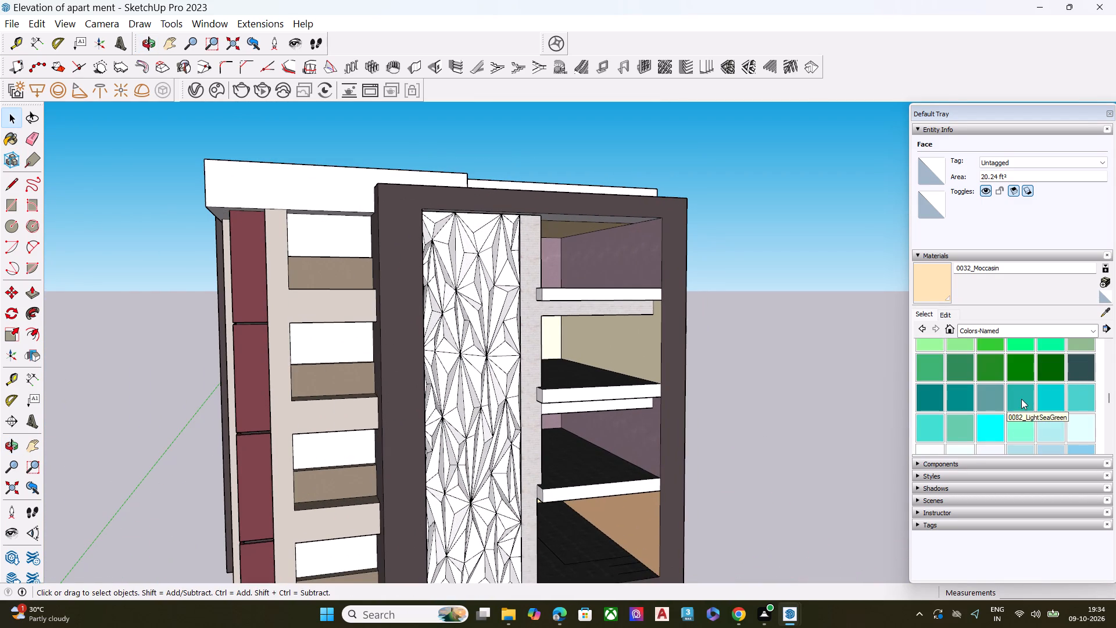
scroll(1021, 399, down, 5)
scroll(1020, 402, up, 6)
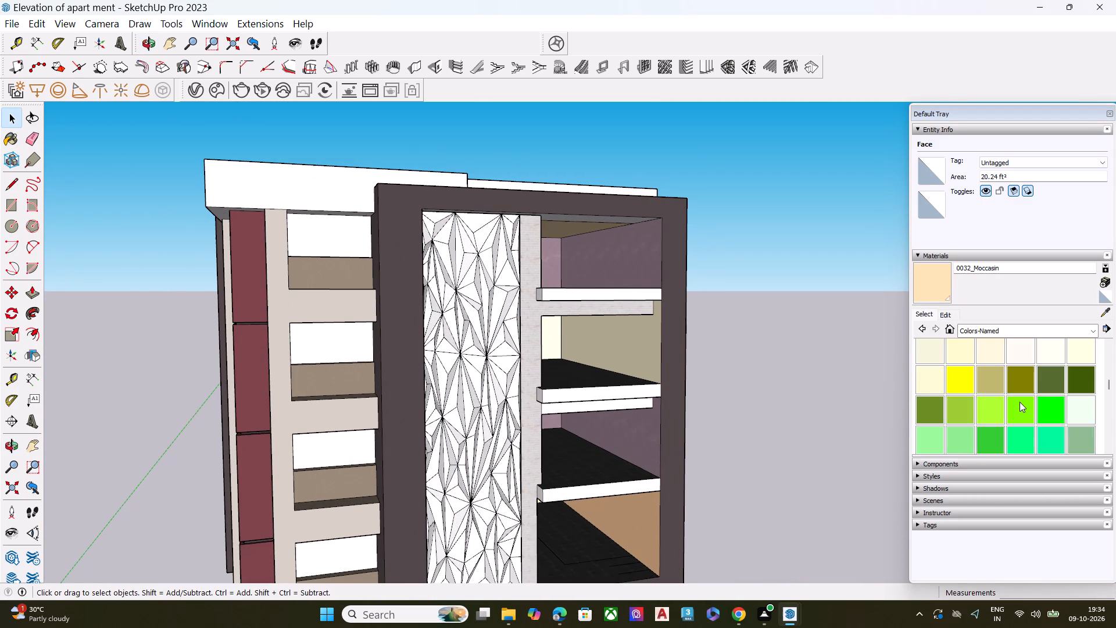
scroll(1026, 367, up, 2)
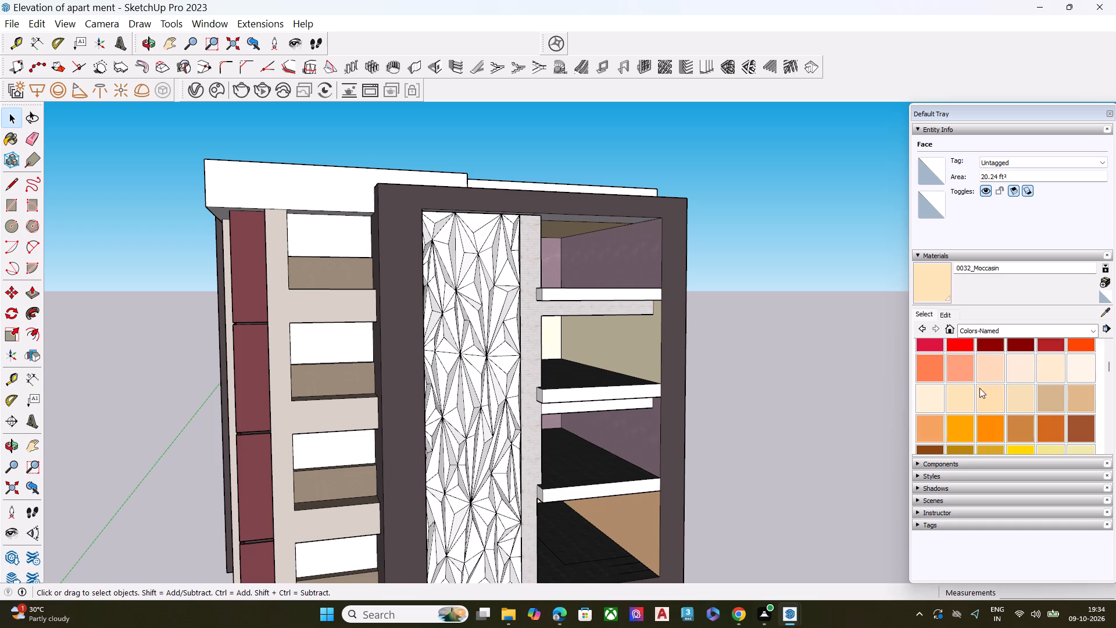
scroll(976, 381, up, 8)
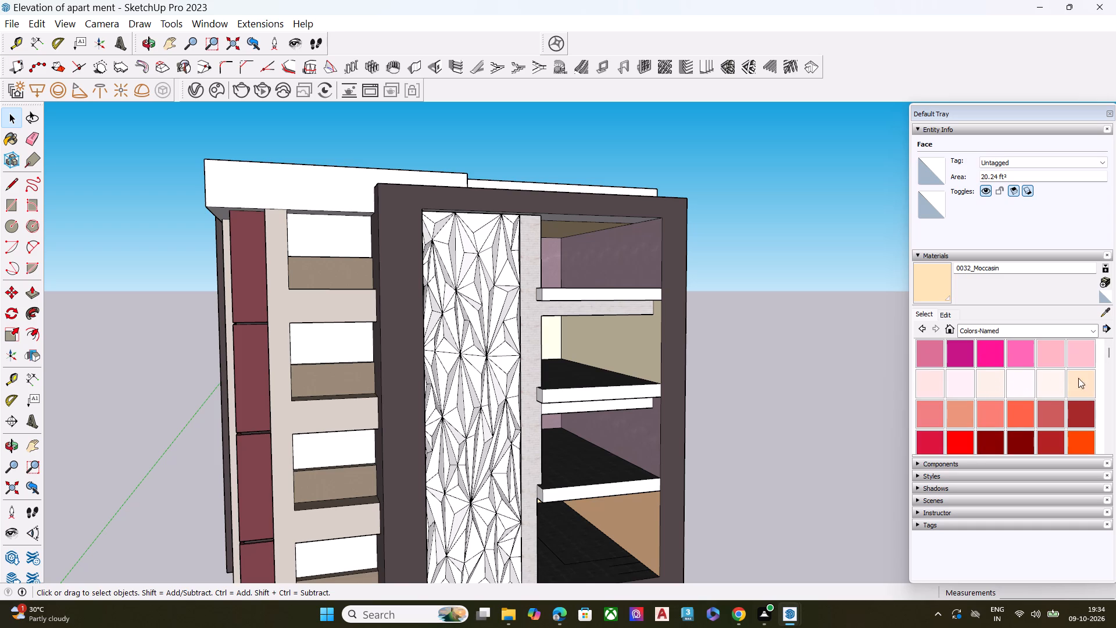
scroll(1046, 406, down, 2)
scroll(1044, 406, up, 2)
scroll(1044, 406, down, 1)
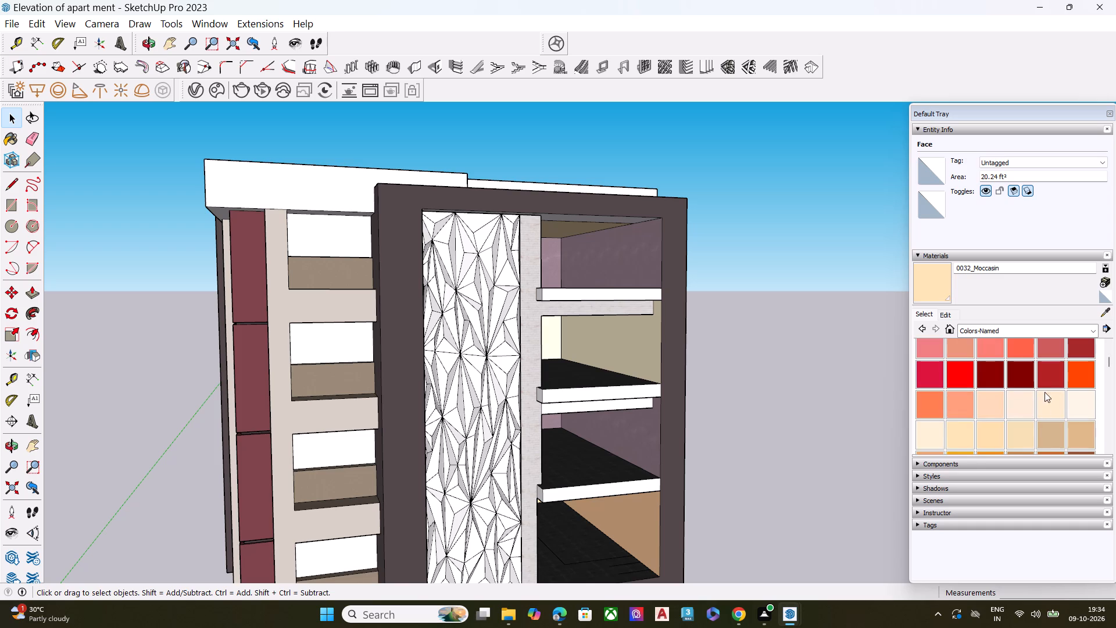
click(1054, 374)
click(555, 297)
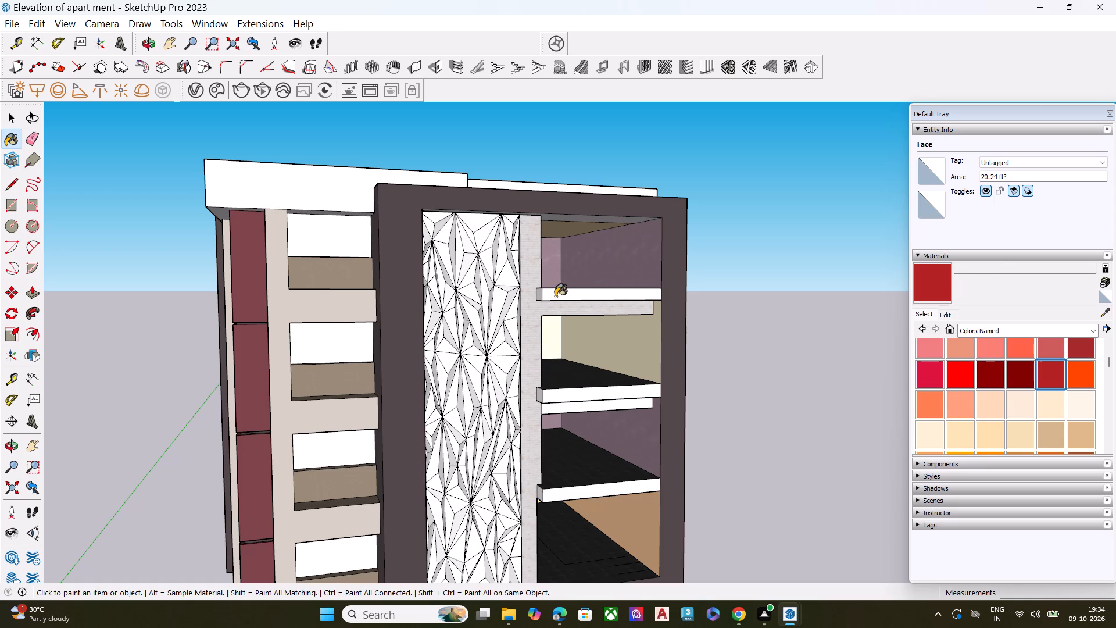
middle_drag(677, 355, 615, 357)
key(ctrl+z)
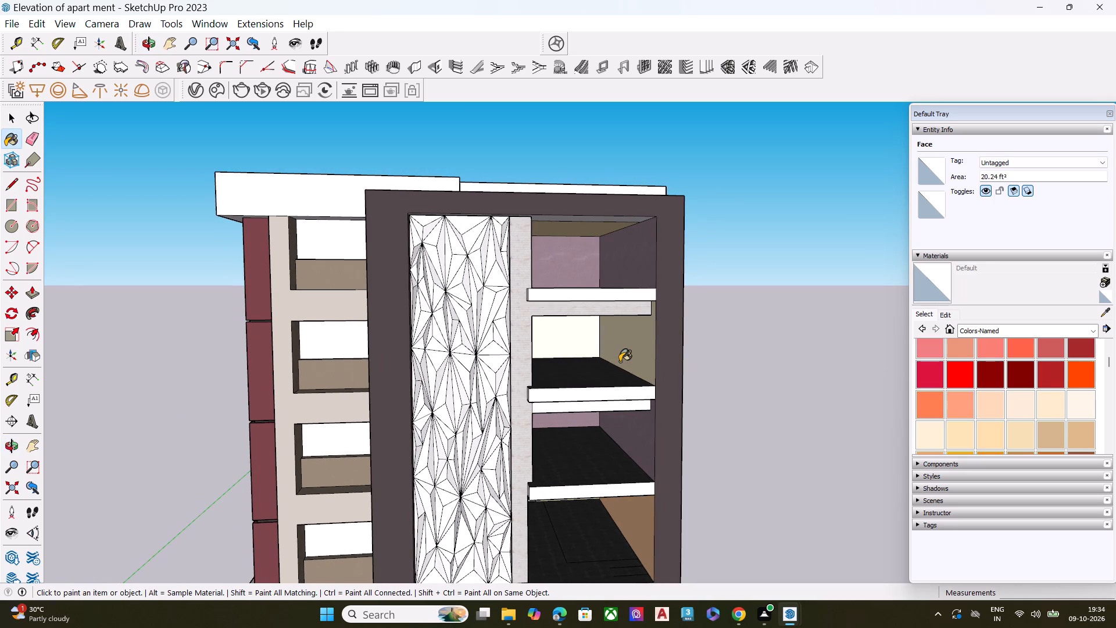
Paint the front and end faces of the corner facade's upper two projecting floor slabs with 0009_Linen.
scroll(979, 394, up, 1)
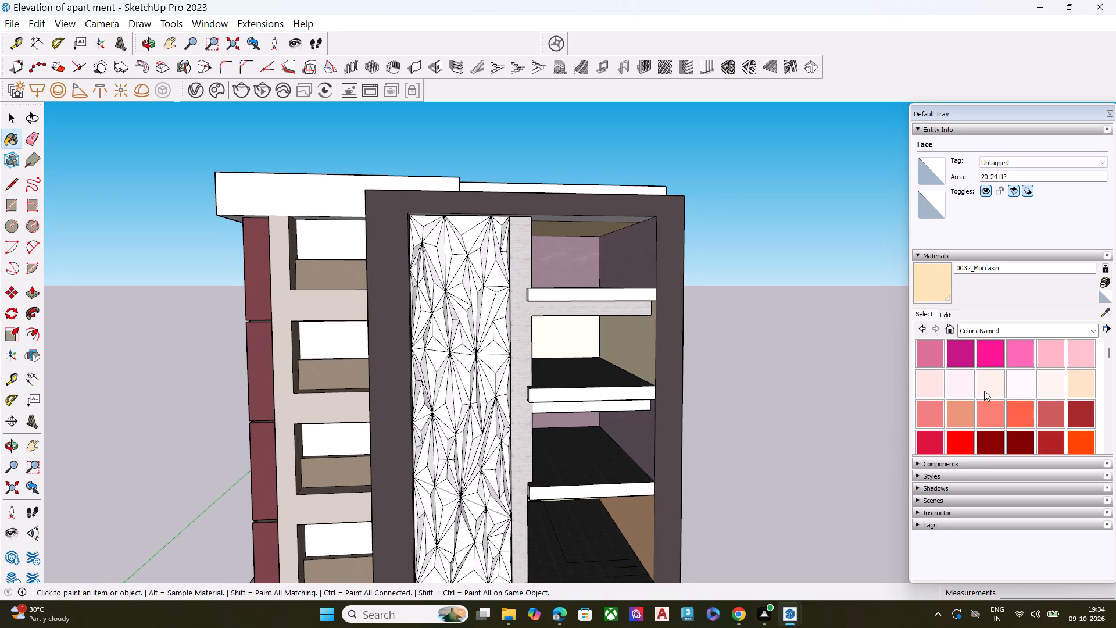
click(997, 388)
click(578, 293)
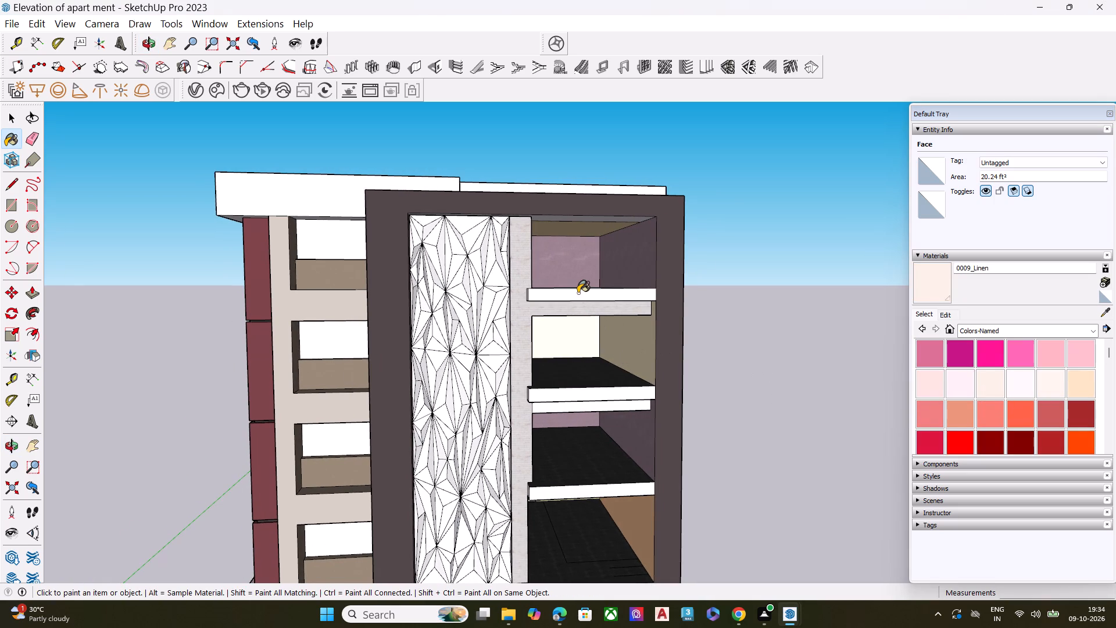
scroll(553, 300, up, 14)
click(571, 286)
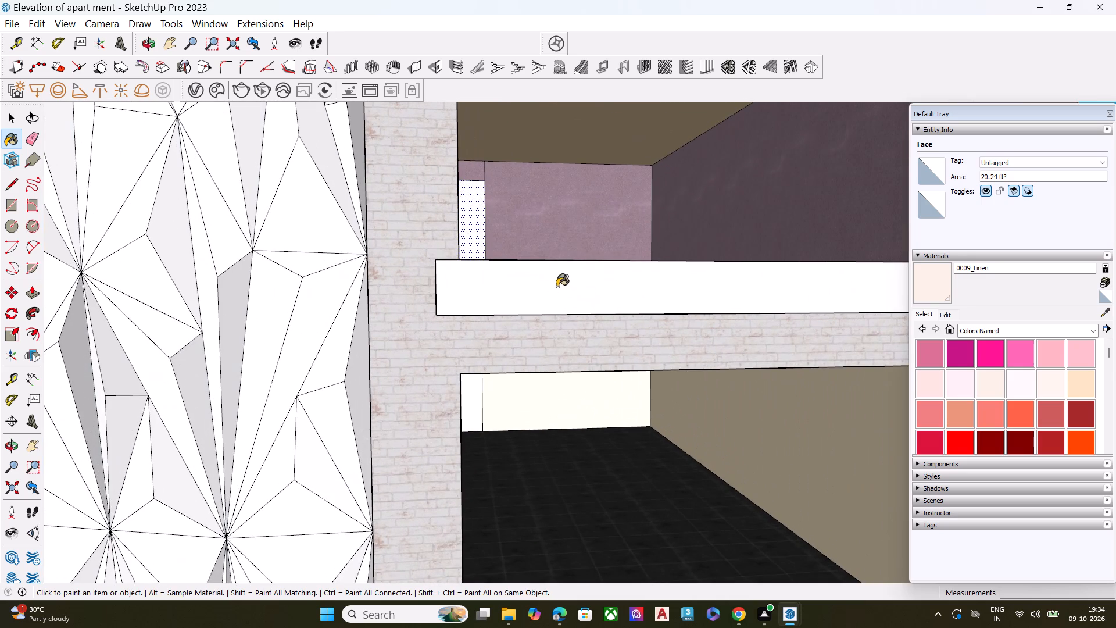
middle_drag(455, 279, 610, 284)
click(509, 294)
scroll(525, 287, down, 10)
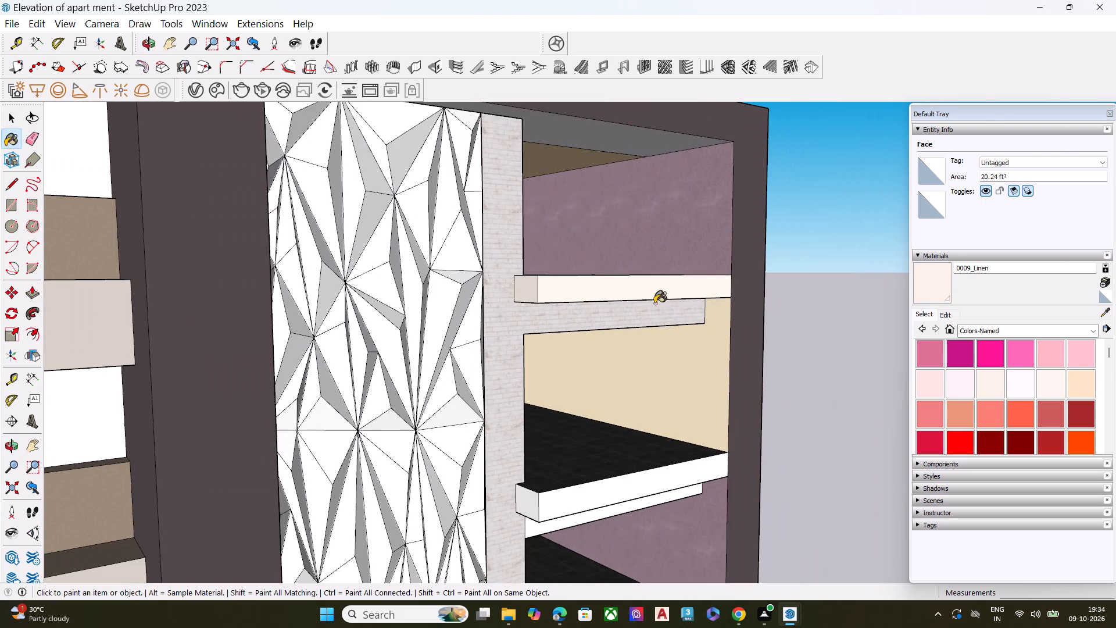
scroll(509, 530, up, 5)
click(543, 492)
click(570, 494)
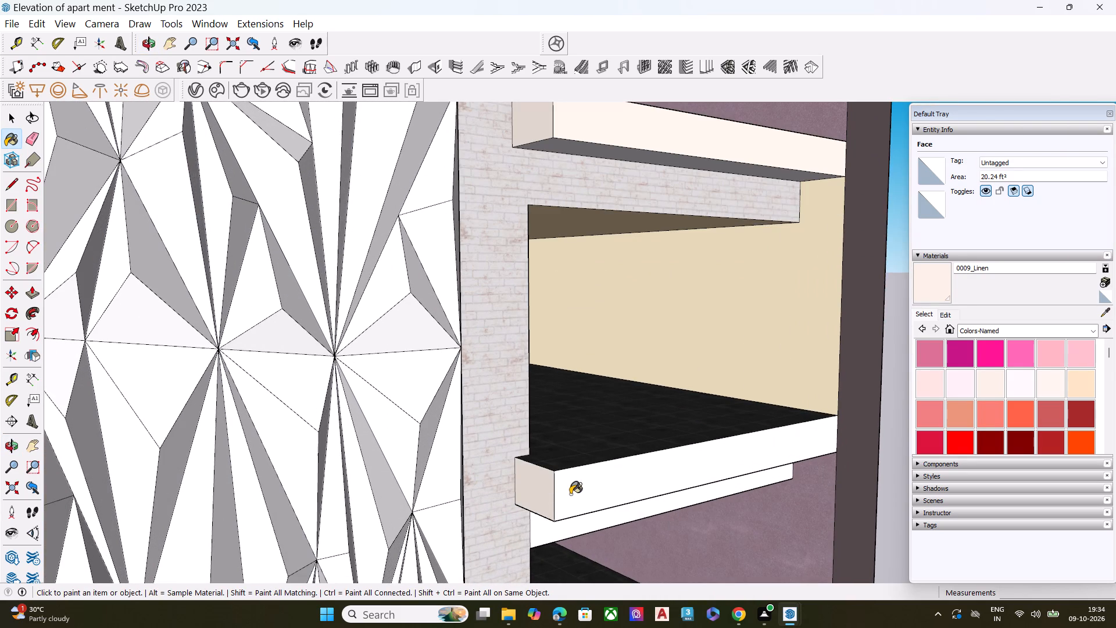
Paint the undersides of the upper two projecting slabs and the white beam beneath the second one with 0009_Linen.
scroll(591, 499, up, 1)
middle_drag(588, 491, 574, 260)
click(672, 176)
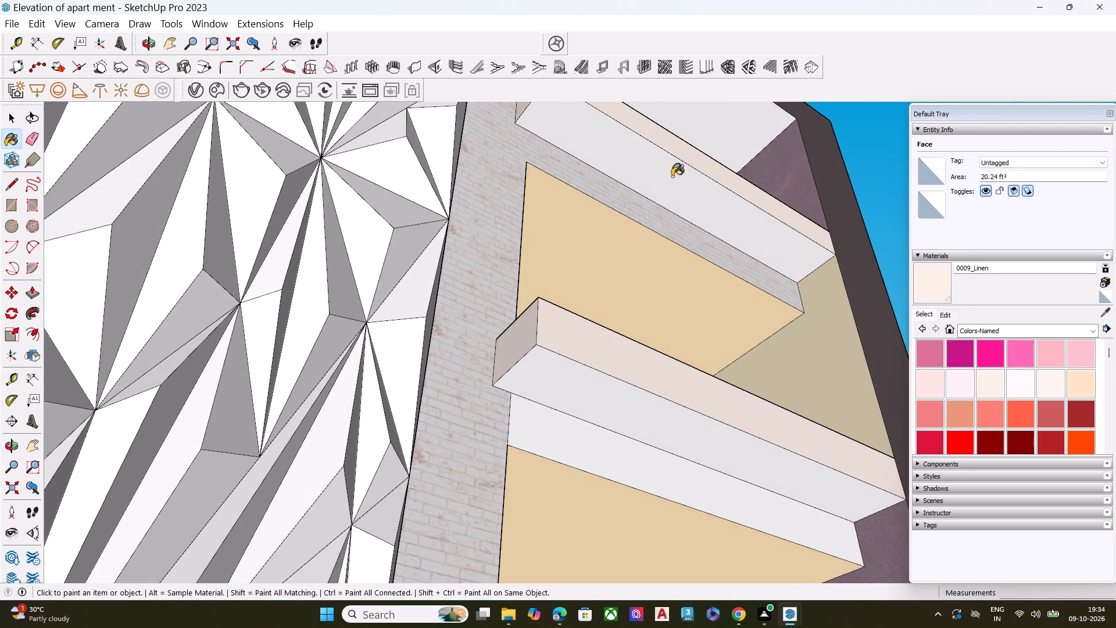
middle_drag(610, 371, 609, 304)
click(598, 329)
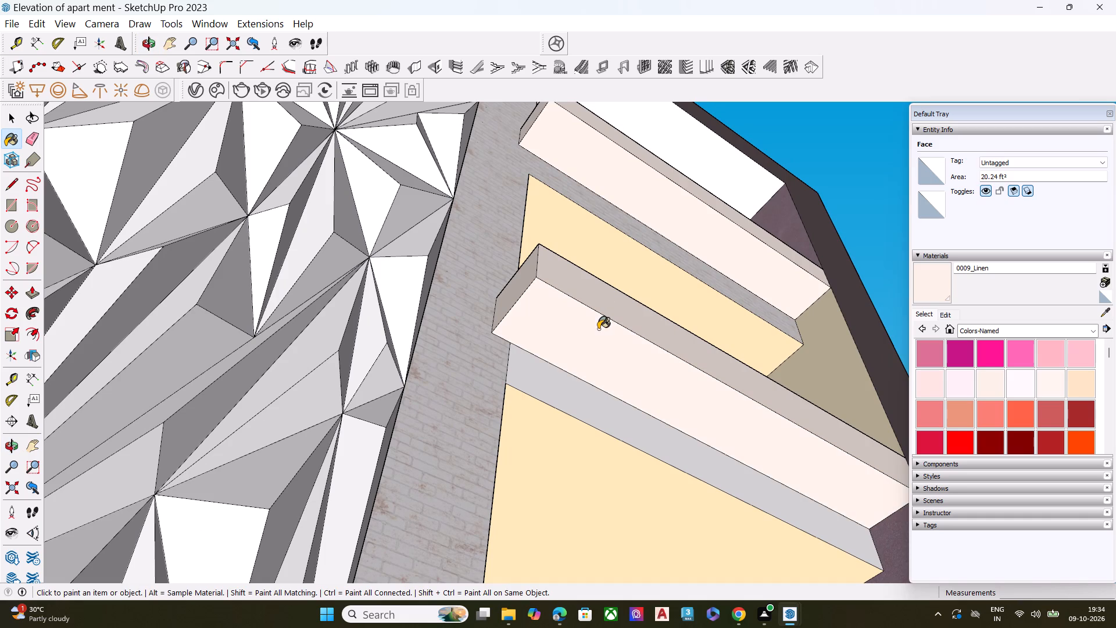
click(613, 308)
middle_drag(557, 294, 578, 468)
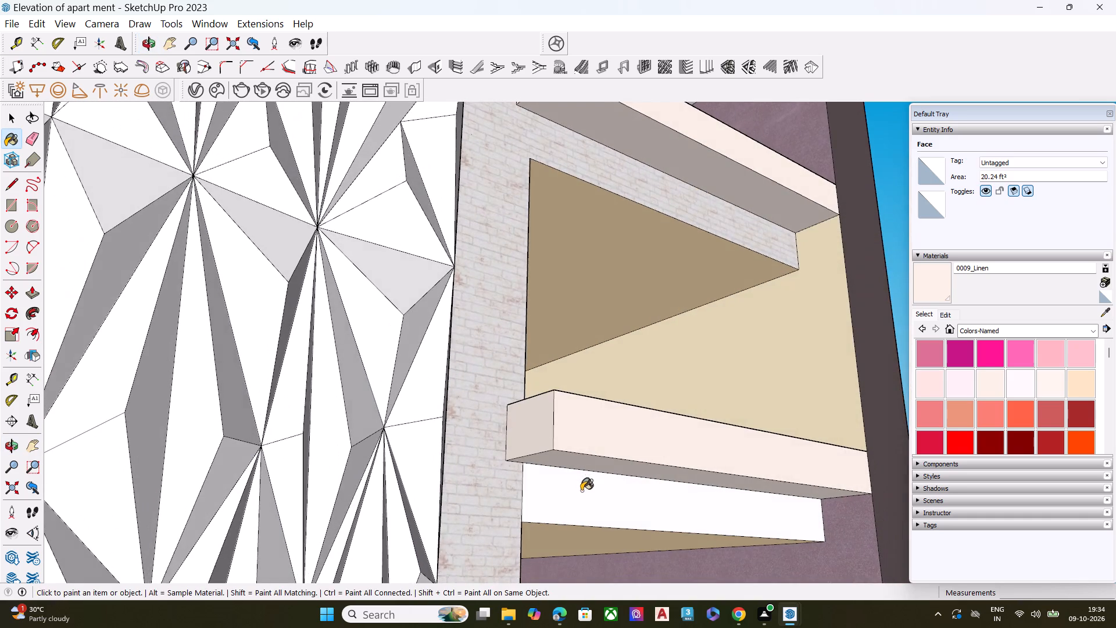
middle_drag(582, 457, 500, 324)
scroll(580, 454, up, 1)
scroll(442, 311, up, 1)
scroll(443, 311, down, 7)
click(531, 400)
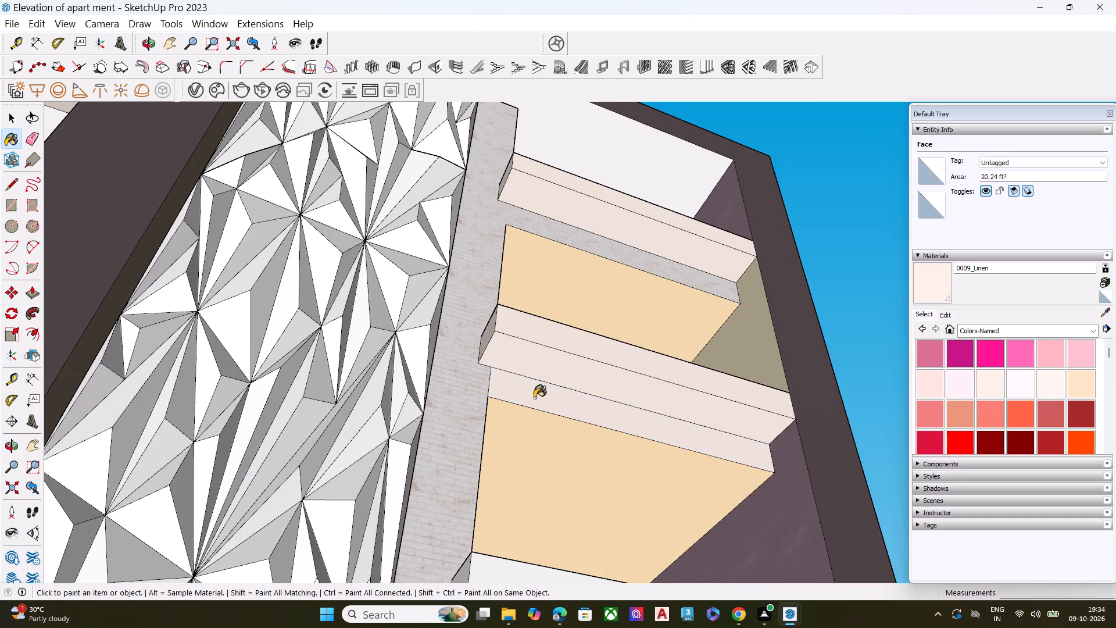
Paint the end and front faces of the corner facade's lowest projecting slab with 0009_Linen.
scroll(557, 364, down, 7)
middle_drag(633, 366, 623, 439)
middle_drag(536, 514, 643, 526)
scroll(549, 509, up, 7)
click(538, 505)
click(567, 507)
scroll(546, 473, down, 7)
middle_drag(643, 541, 527, 609)
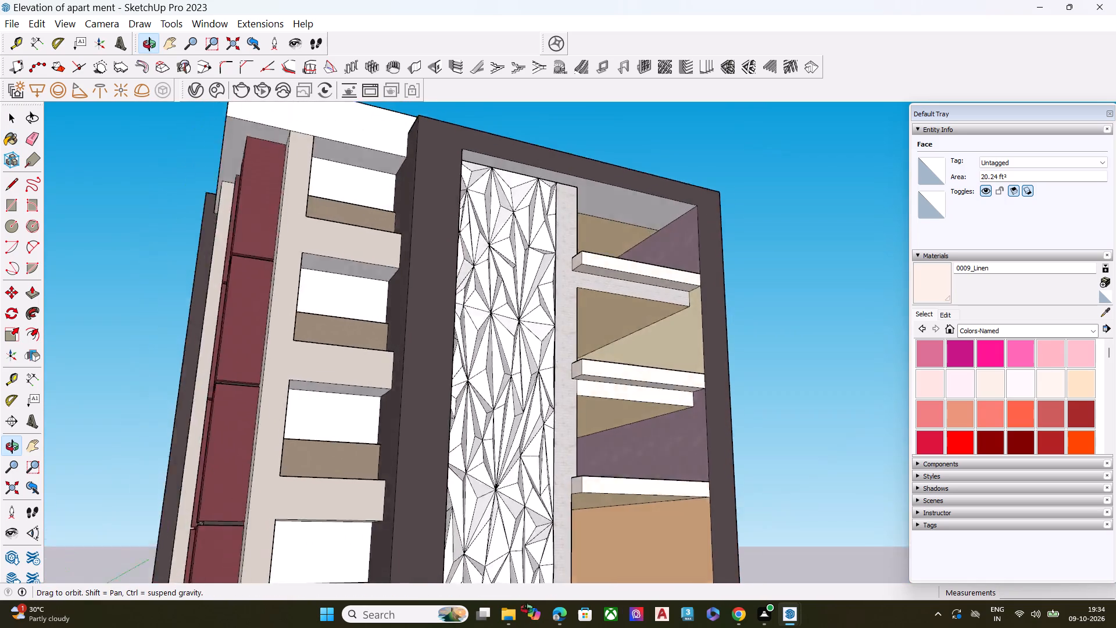
middle_drag(527, 609, 495, 612)
scroll(643, 444, up, 1)
middle_drag(643, 444, 633, 559)
scroll(523, 430, down, 9)
scroll(580, 540, up, 11)
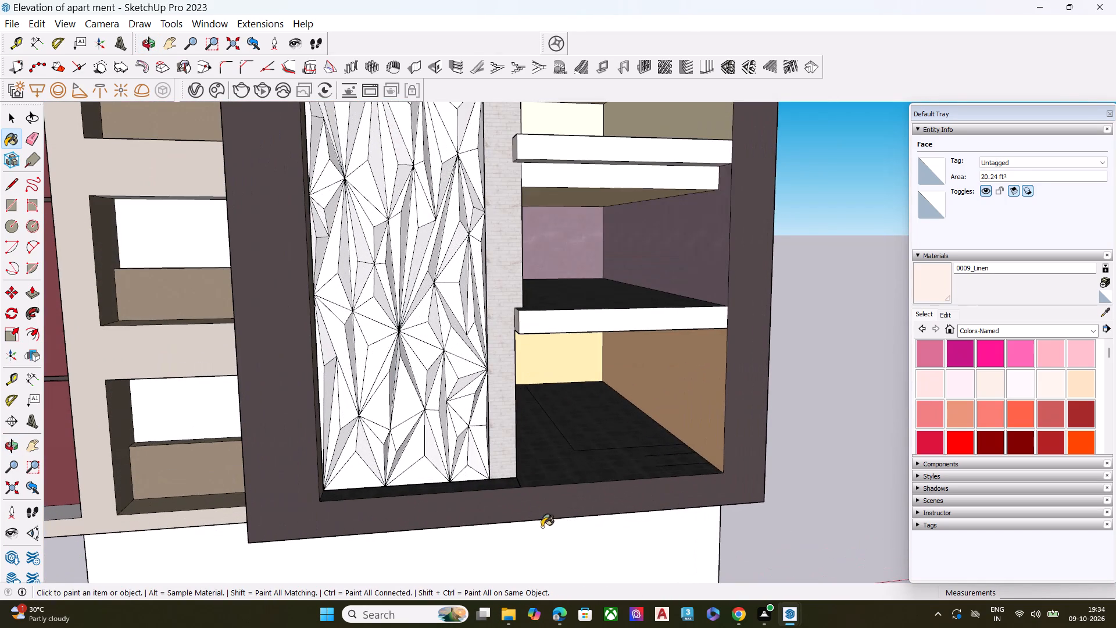
Save the model.
key(ctrl+s)
scroll(504, 449, down, 4)
key(space)
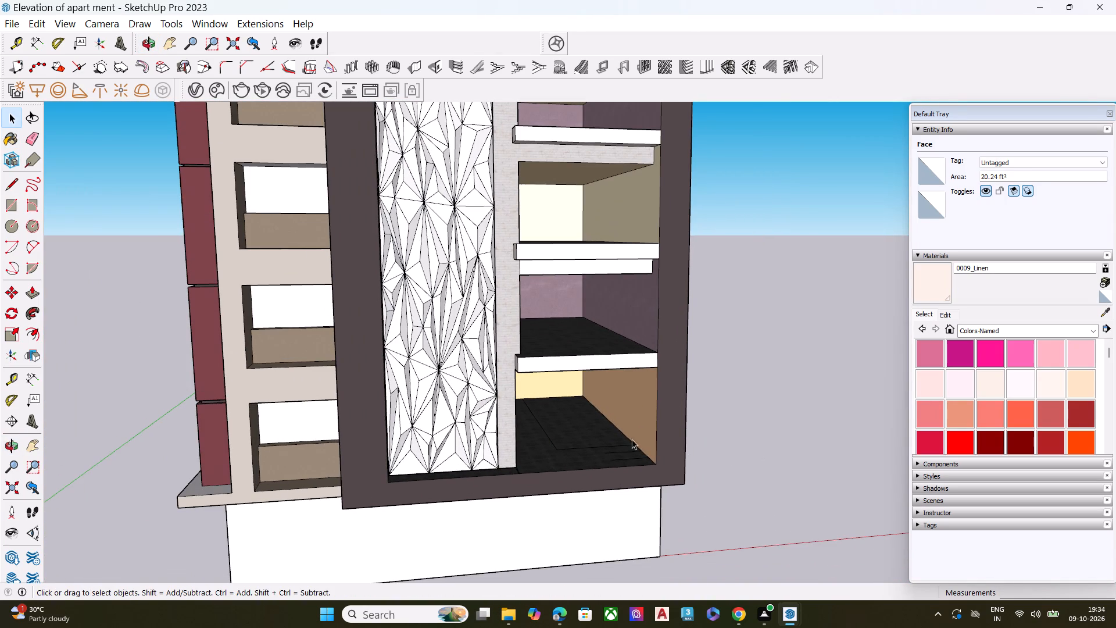
middle_drag(364, 434, 904, 396)
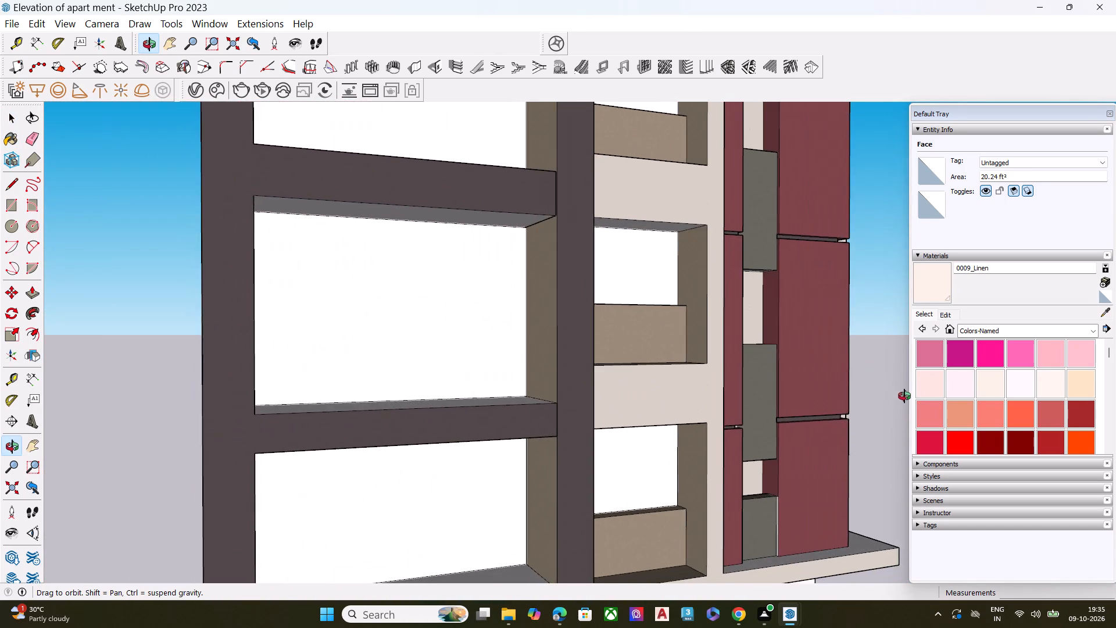
middle_drag(904, 396, 561, 402)
scroll(740, 411, down, 8)
scroll(435, 280, up, 5)
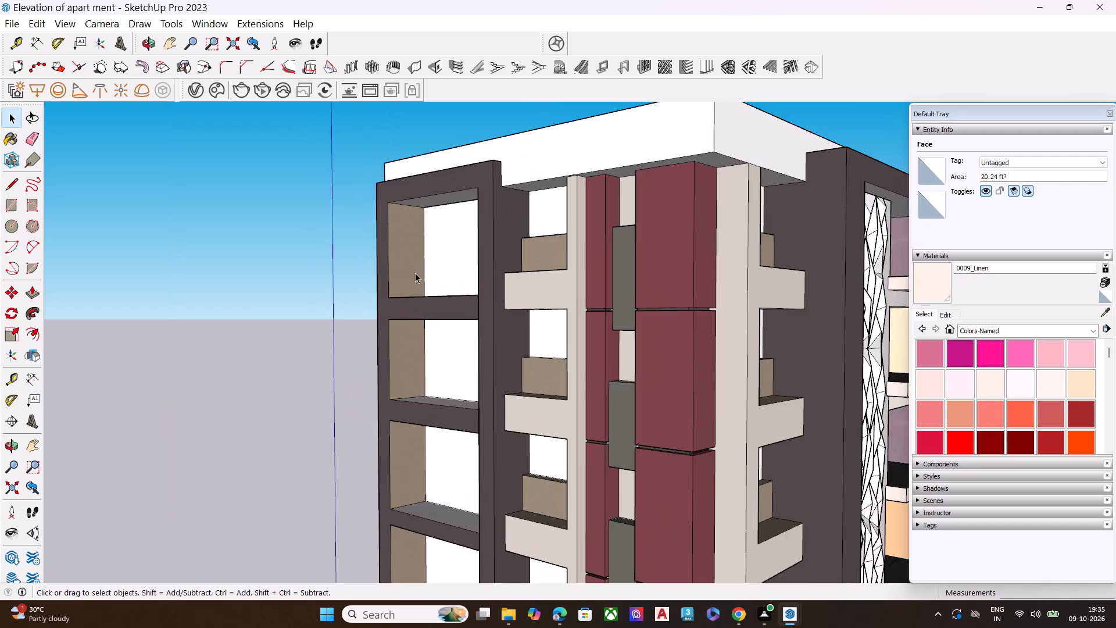
scroll(415, 273, up, 2)
scroll(421, 280, down, 5)
key(ctrl+s)
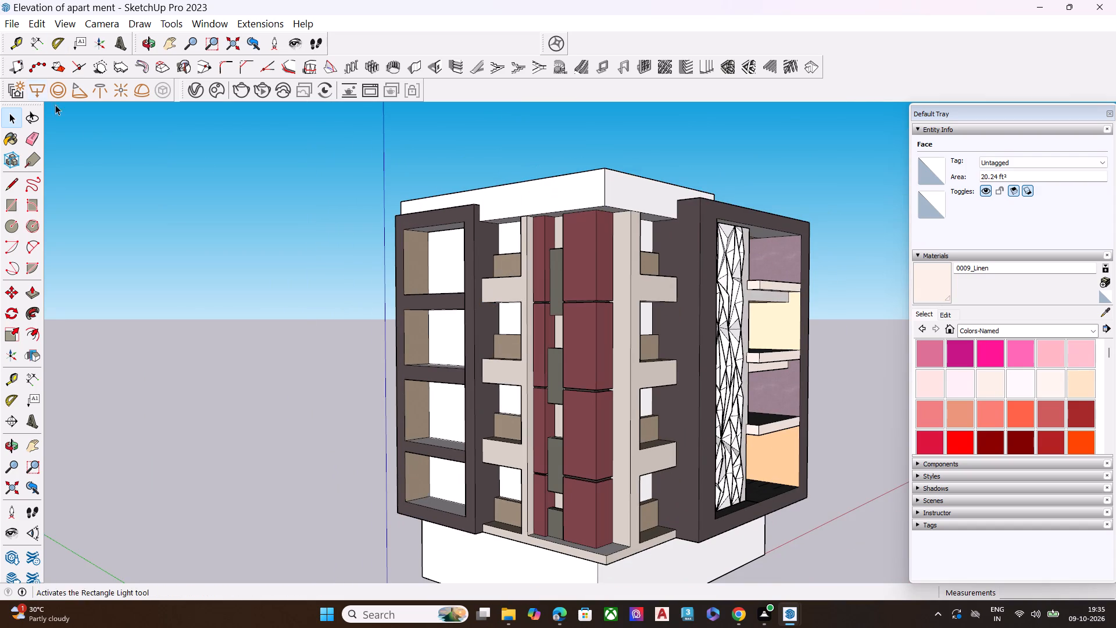
Choose Roof Ceramic 22-10 200cm from the V-Ray scene materials as the paint material.
click(191, 85)
scroll(501, 363, down, 4)
scroll(501, 363, up, 2)
scroll(501, 363, down, 8)
click(513, 384)
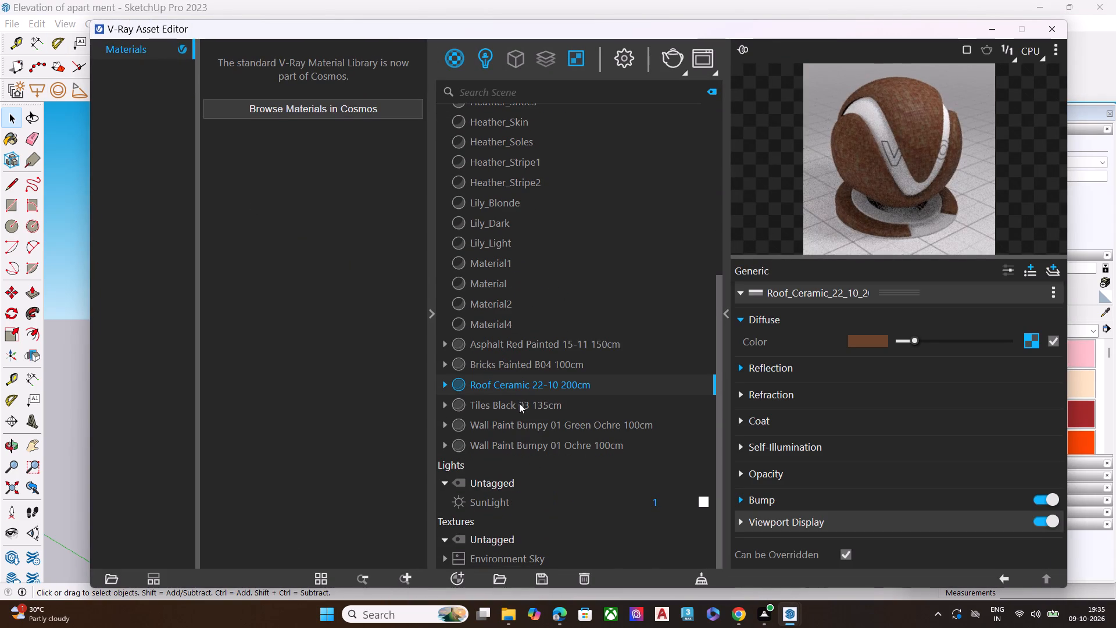
click(919, 133)
click(990, 27)
scroll(412, 288, down, 1)
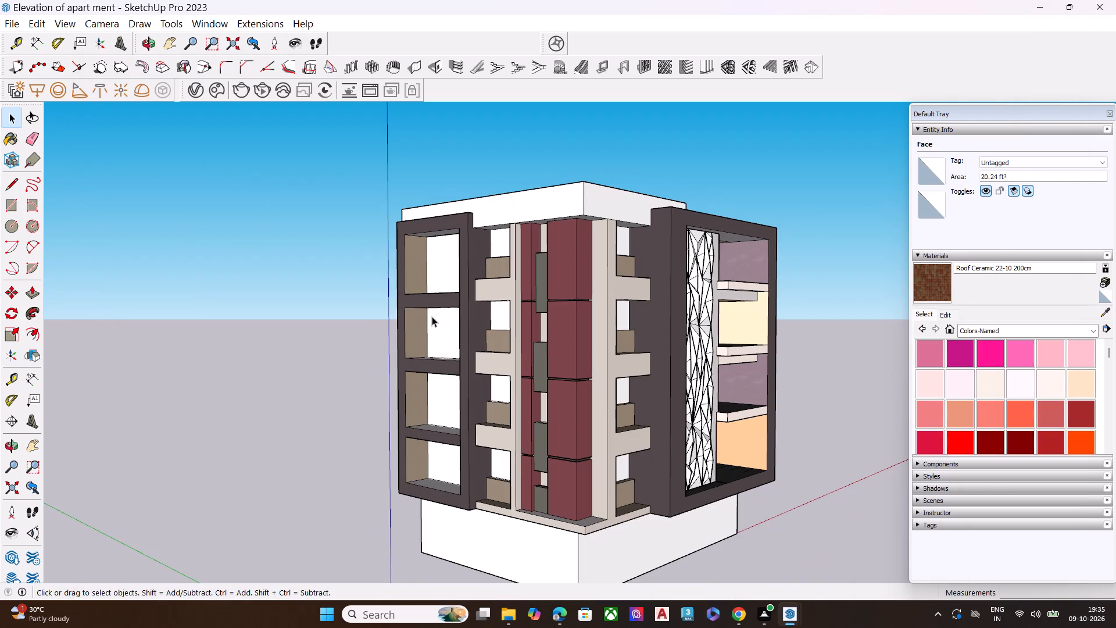
scroll(508, 337, up, 1)
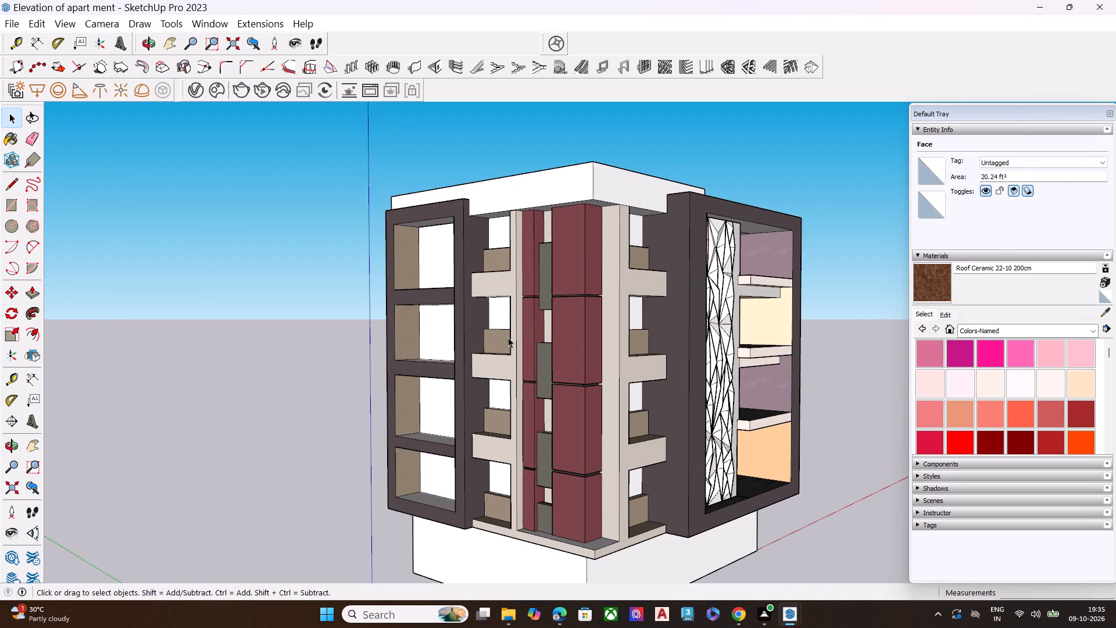
scroll(508, 337, up, 1)
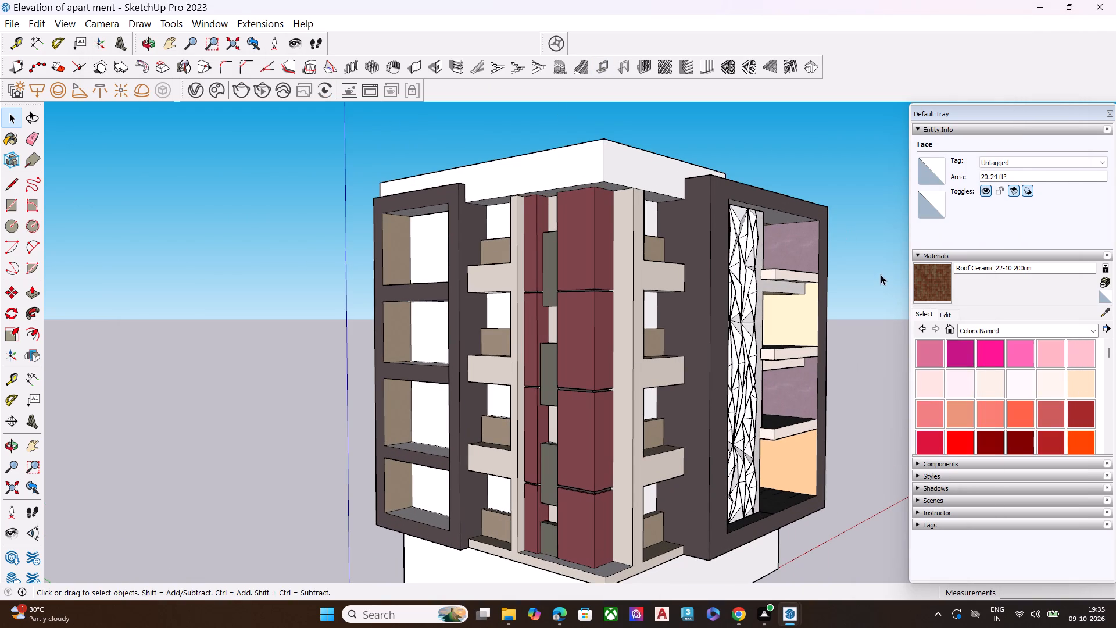
click(931, 283)
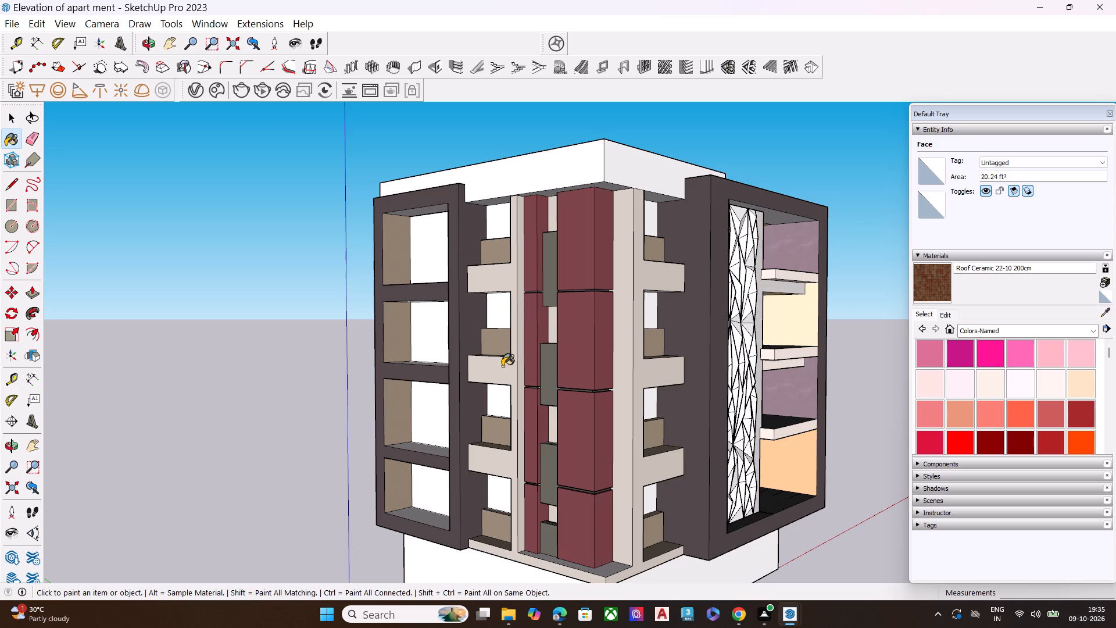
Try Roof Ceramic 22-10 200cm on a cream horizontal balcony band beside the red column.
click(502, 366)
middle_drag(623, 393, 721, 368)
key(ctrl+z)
Paint the two adjoining outer sides of the white roof block with Roof Ceramic 22-10 200cm.
middle_drag(717, 367, 566, 382)
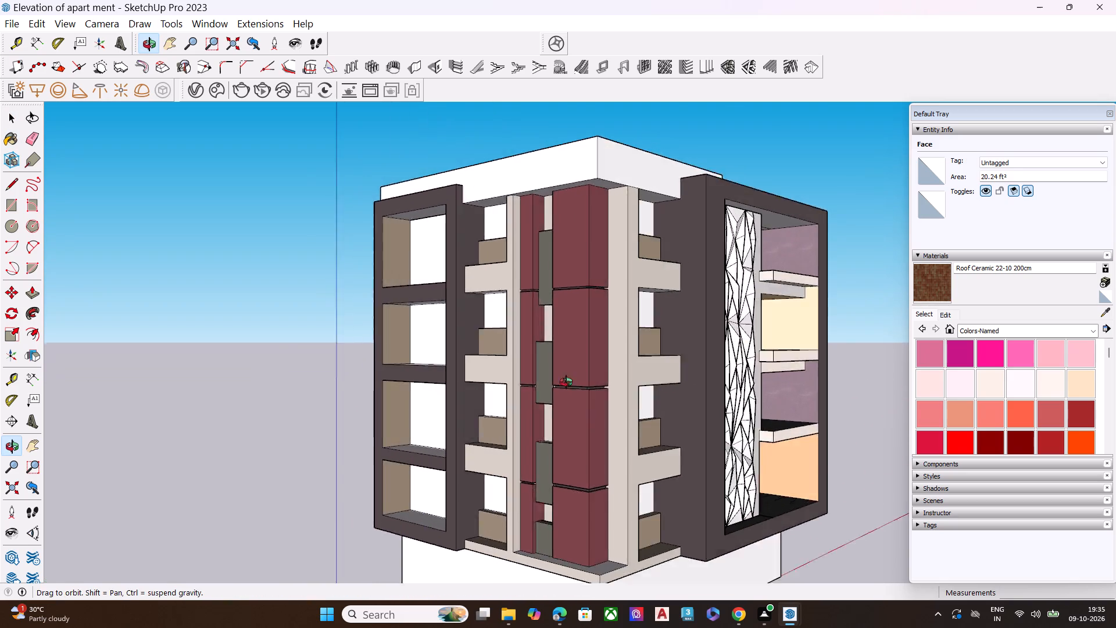
middle_drag(566, 382, 491, 387)
scroll(582, 359, down, 6)
scroll(599, 509, up, 5)
scroll(584, 493, down, 3)
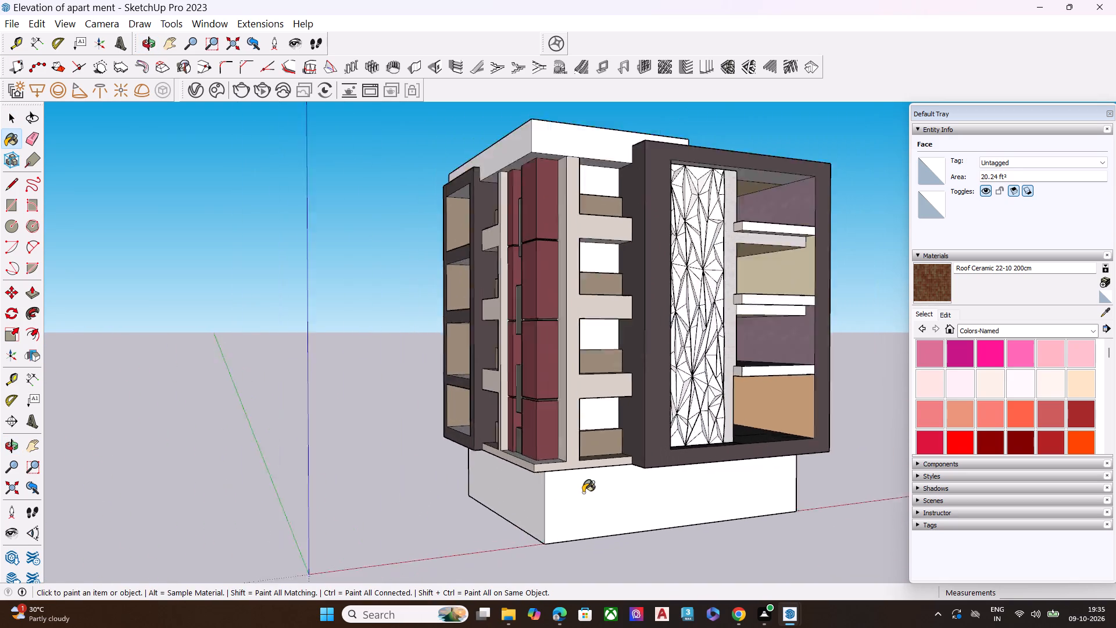
scroll(583, 493, down, 3)
scroll(565, 244, up, 12)
click(563, 272)
middle_drag(471, 277, 480, 279)
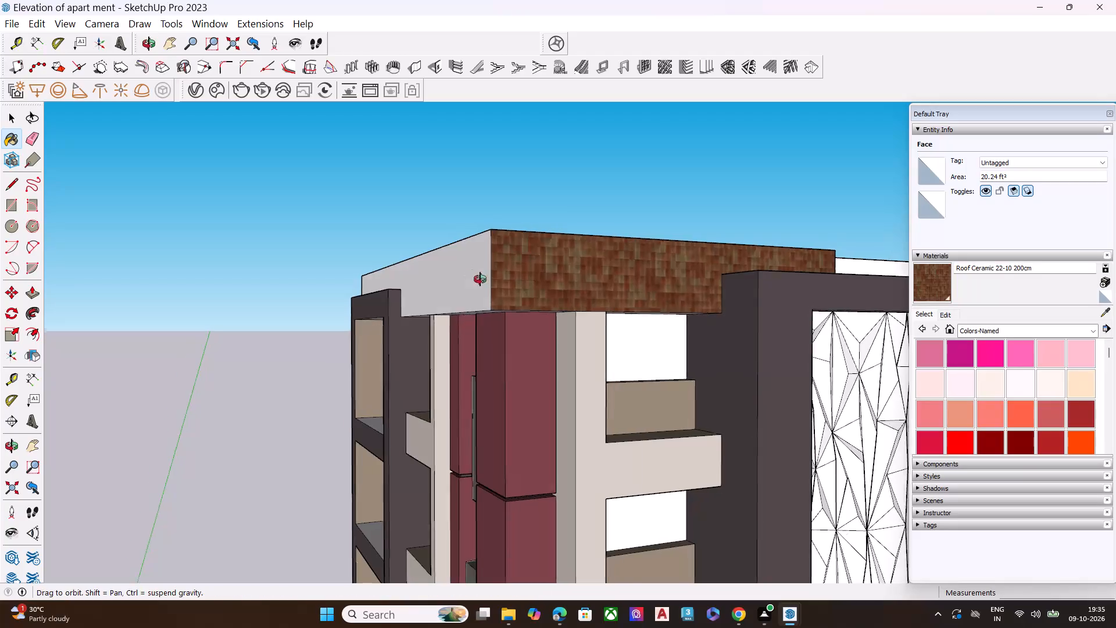
middle_drag(480, 279, 514, 283)
click(507, 283)
Examine the roof block's ceramic tile texture up close and against the whole corner facade.
middle_drag(596, 299, 351, 307)
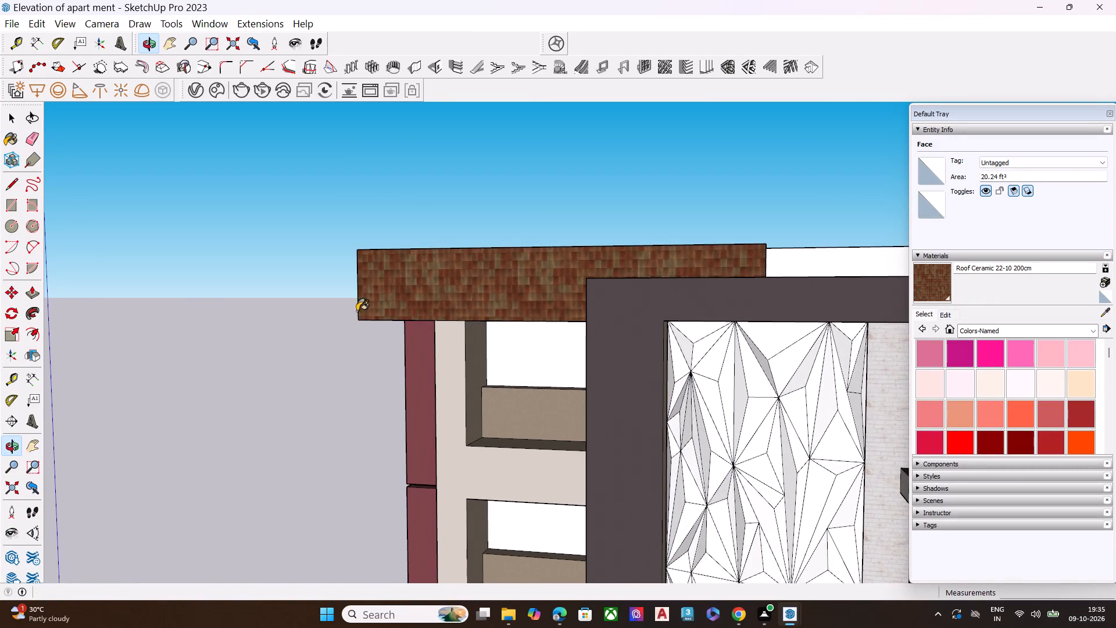
scroll(491, 301, up, 17)
scroll(533, 241, up, 5)
scroll(533, 244, down, 6)
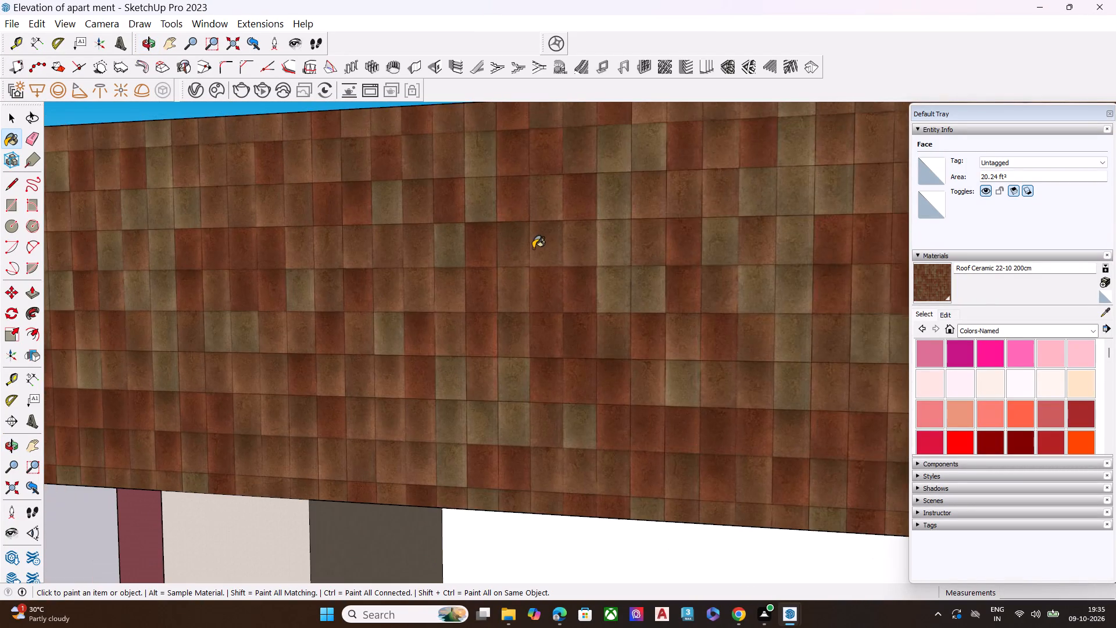
scroll(532, 260, down, 3)
scroll(541, 279, up, 1)
scroll(551, 286, down, 13)
scroll(534, 291, up, 1)
scroll(533, 291, down, 6)
scroll(546, 278, up, 1)
scroll(548, 277, down, 6)
scroll(559, 273, up, 1)
scroll(560, 273, down, 2)
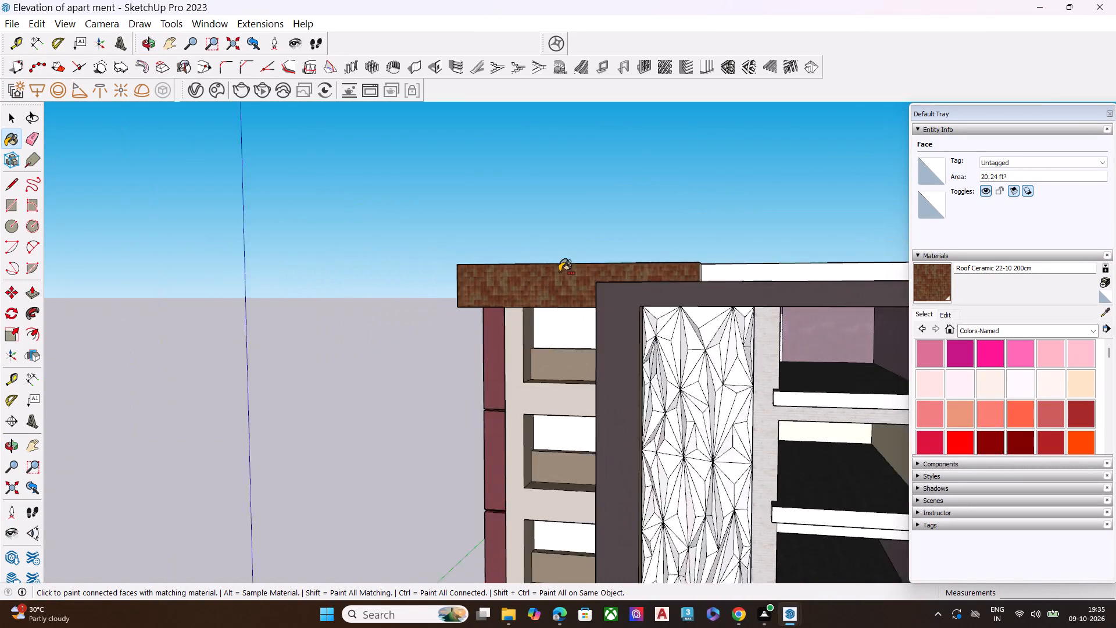
scroll(561, 272, down, 8)
middle_drag(587, 317, 576, 295)
scroll(578, 297, up, 5)
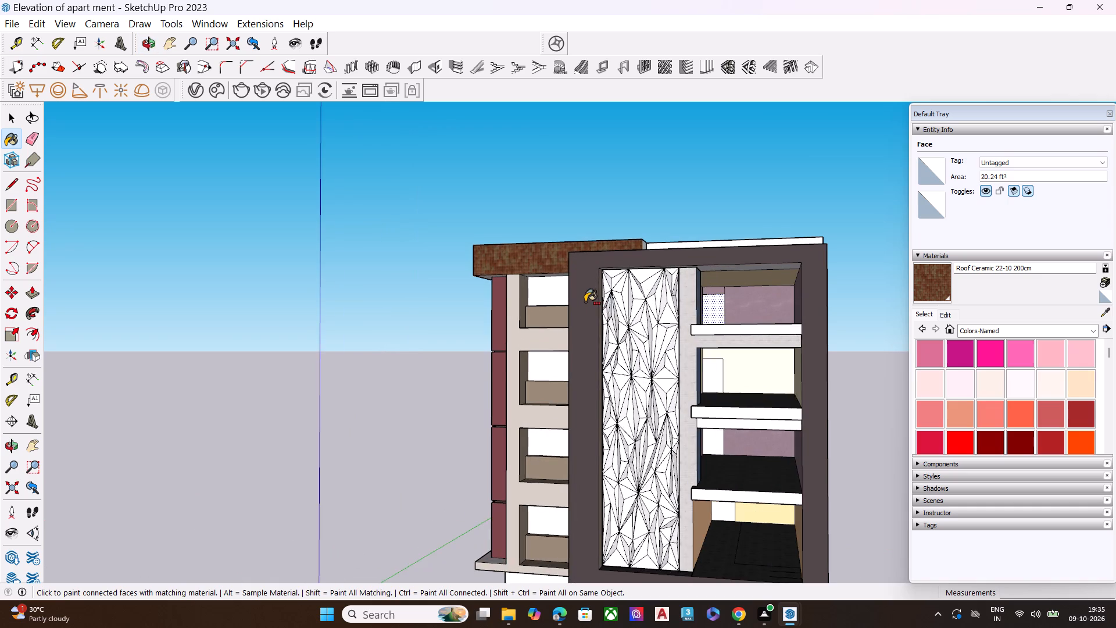
scroll(586, 302, down, 2)
middle_drag(697, 398, 697, 390)
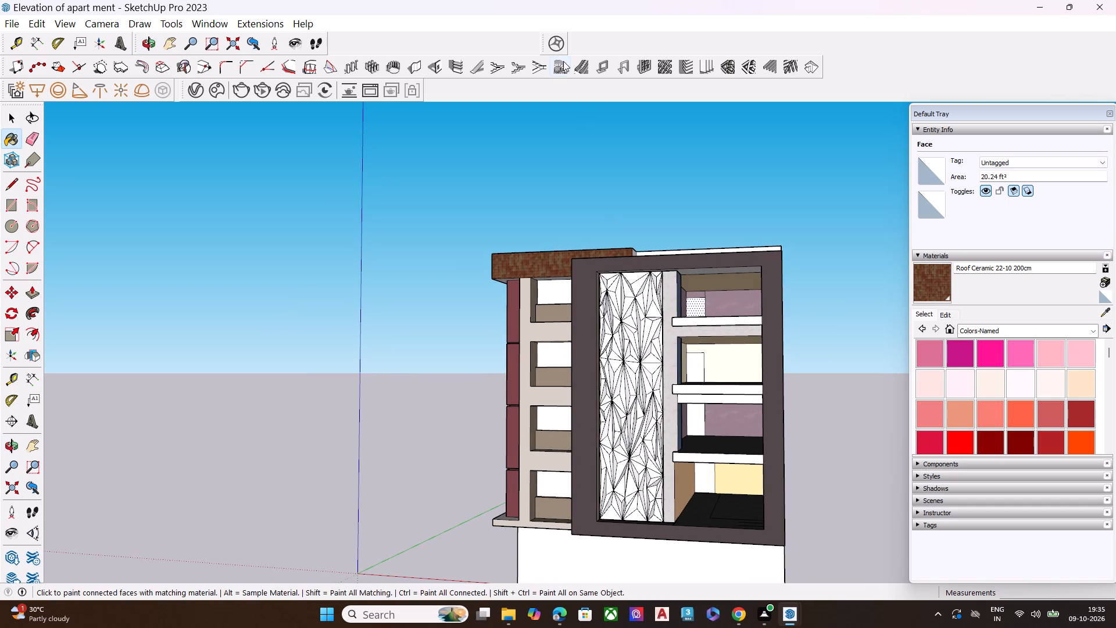
Render the current view with V-Ray and inspect the ceramic-clad roof block beside the dark frame facade.
click(237, 84)
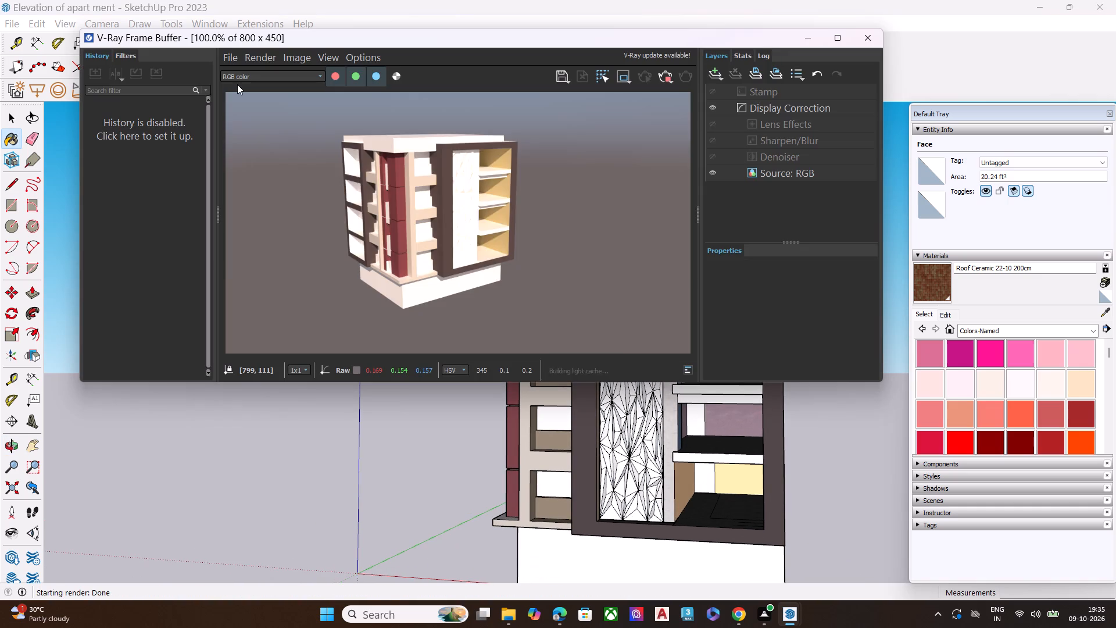
scroll(478, 276, up, 2)
scroll(478, 276, down, 1)
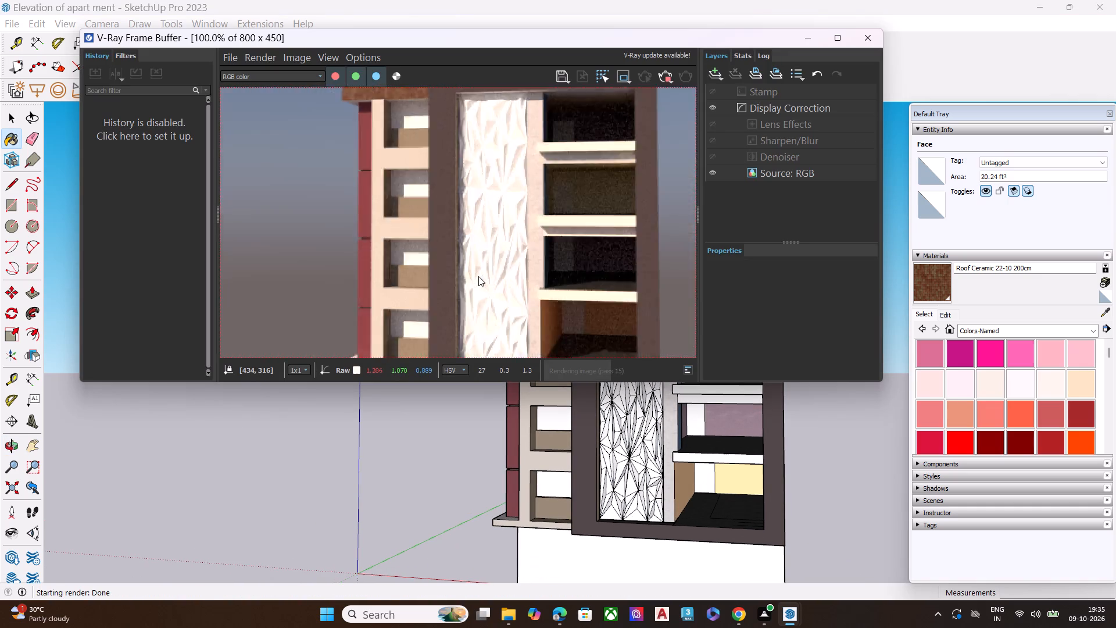
scroll(478, 276, down, 1)
scroll(453, 180, up, 3)
scroll(452, 180, down, 3)
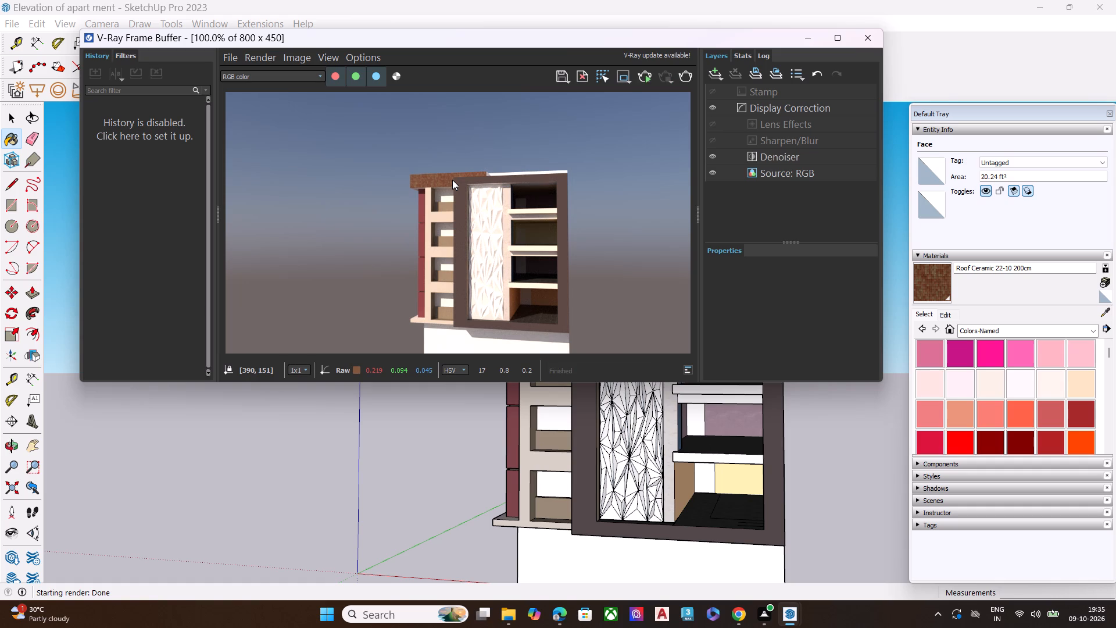
key(ctrl+z)
click(865, 37)
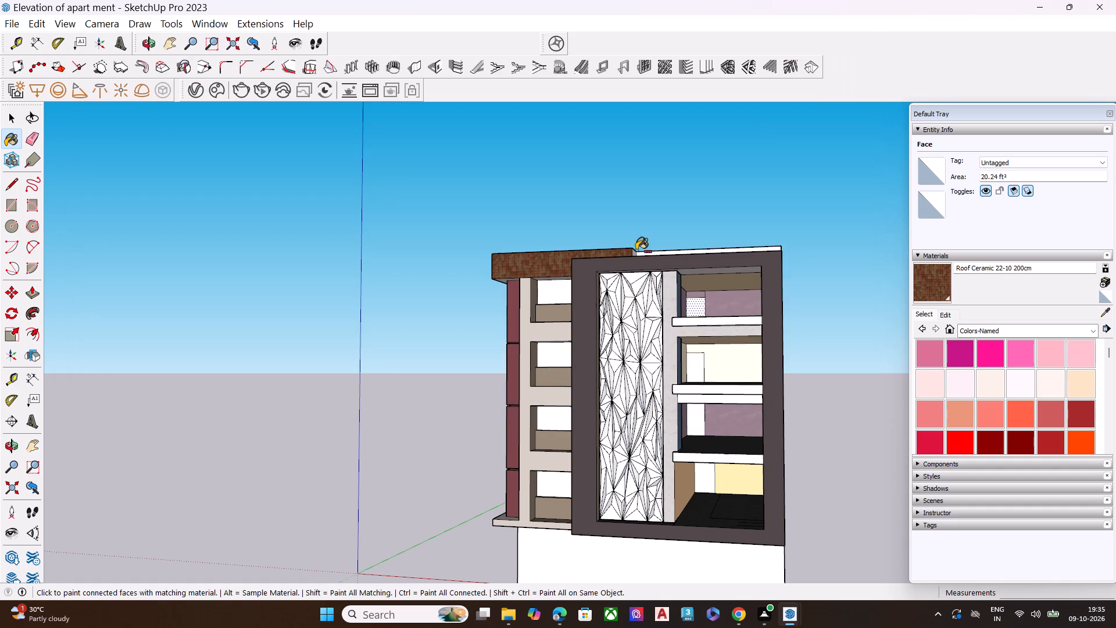
Undo the Roof Ceramic 22-10 200cm painting on the roof block's outer sides.
scroll(559, 331, up, 2)
key(ctrl+z)
Draw a 2' by 2' square on the white base block's bottom edge, near the outer corner beneath the dark open frame.
middle_drag(477, 283, 613, 387)
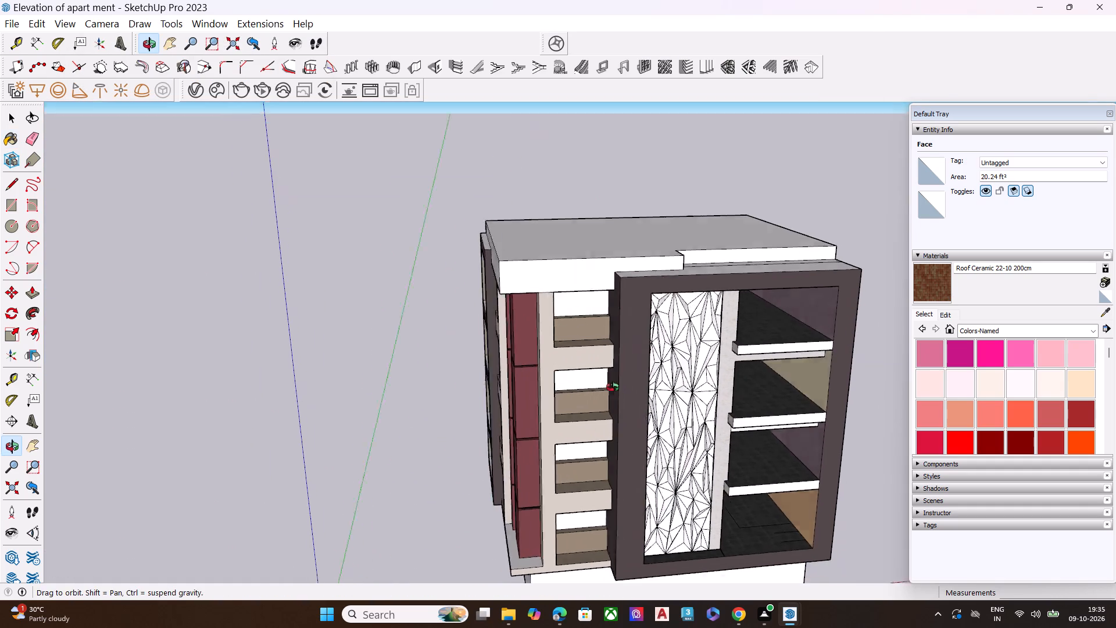
middle_drag(613, 387, 620, 391)
key(space)
scroll(573, 270, down, 3)
scroll(573, 270, up, 2)
scroll(573, 270, down, 5)
middle_drag(631, 379, 618, 314)
scroll(590, 486, up, 7)
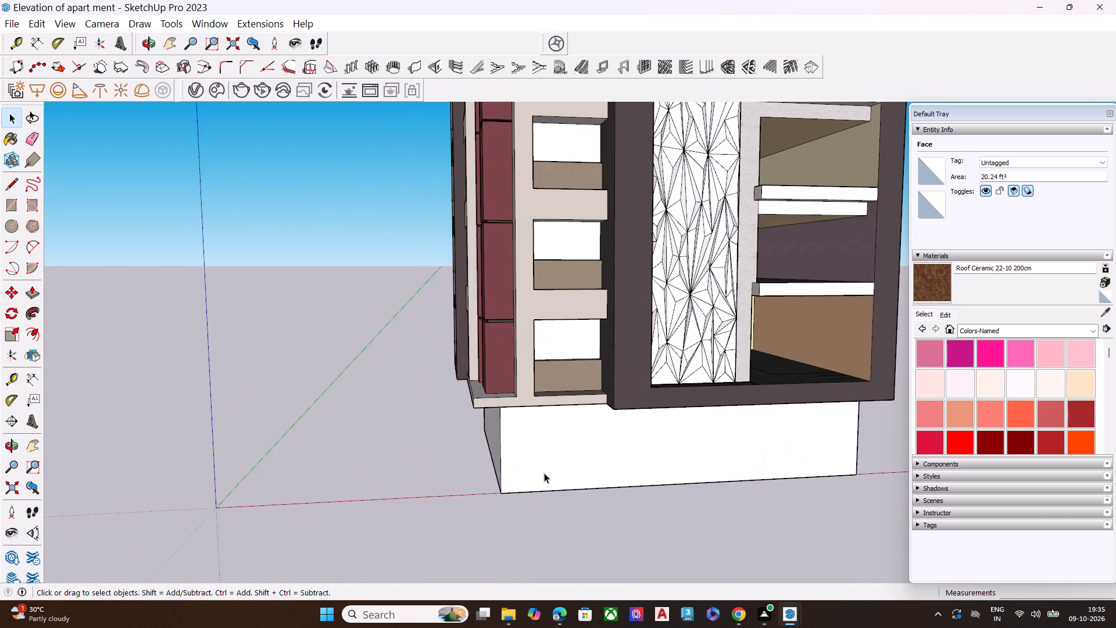
middle_drag(542, 468, 752, 440)
middle_drag(408, 429, 600, 412)
scroll(378, 445, up, 5)
key(space)
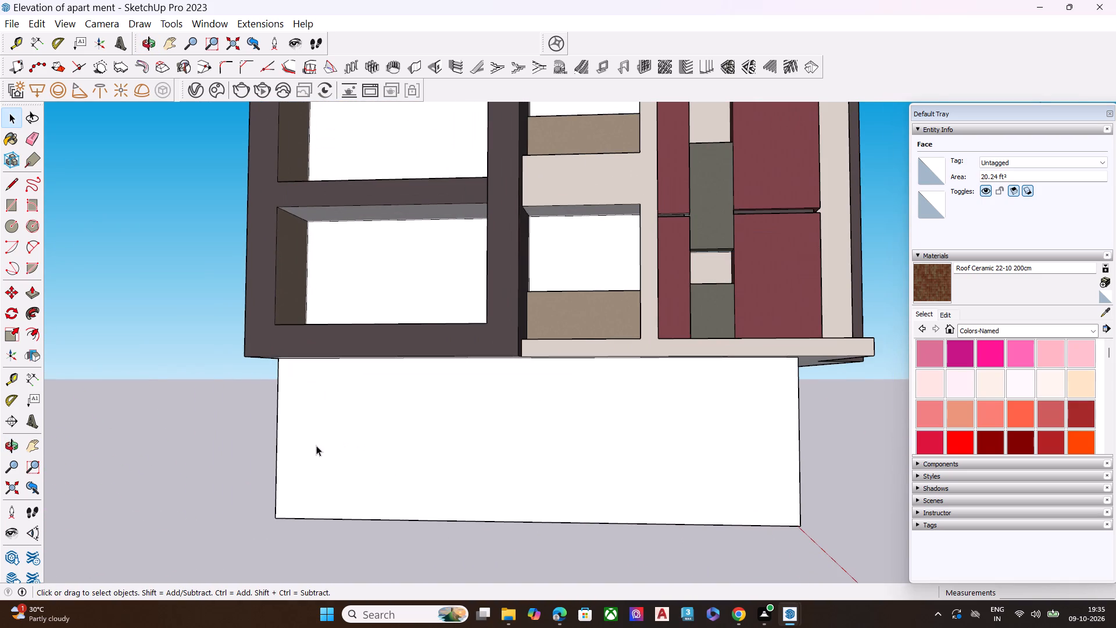
key(r)
click(301, 517)
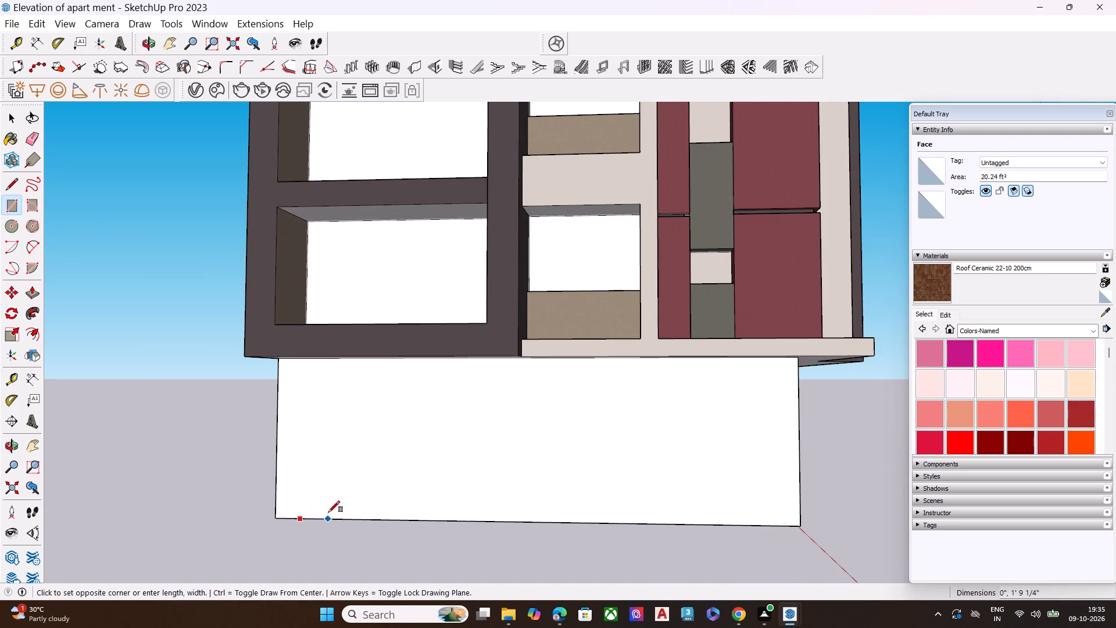
key(2)
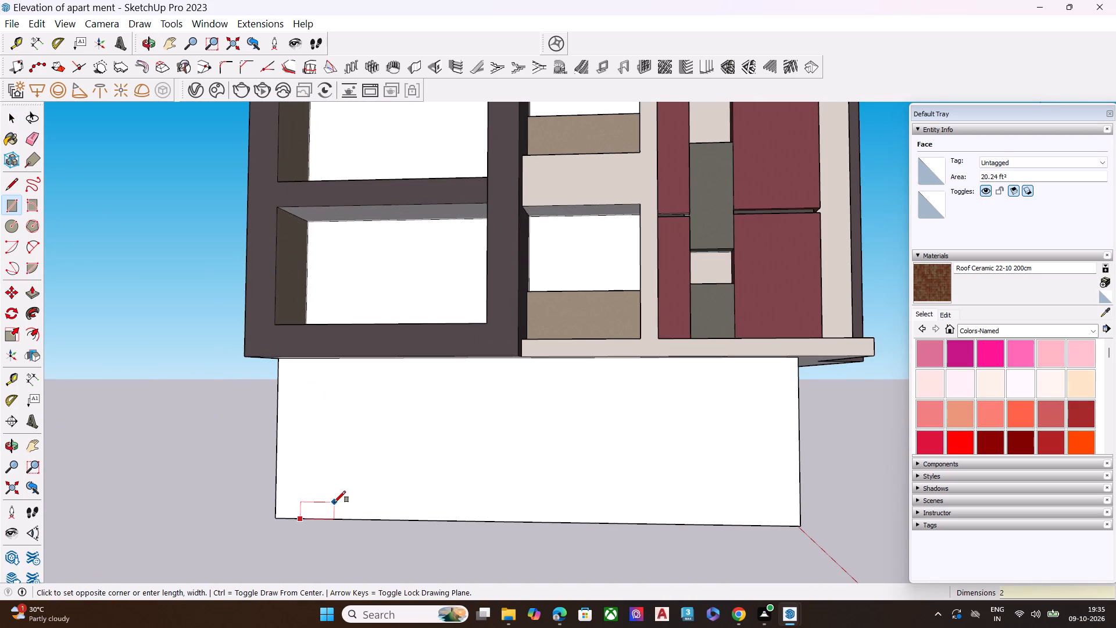
key(apostrophe)
text(,2')
key(Return)
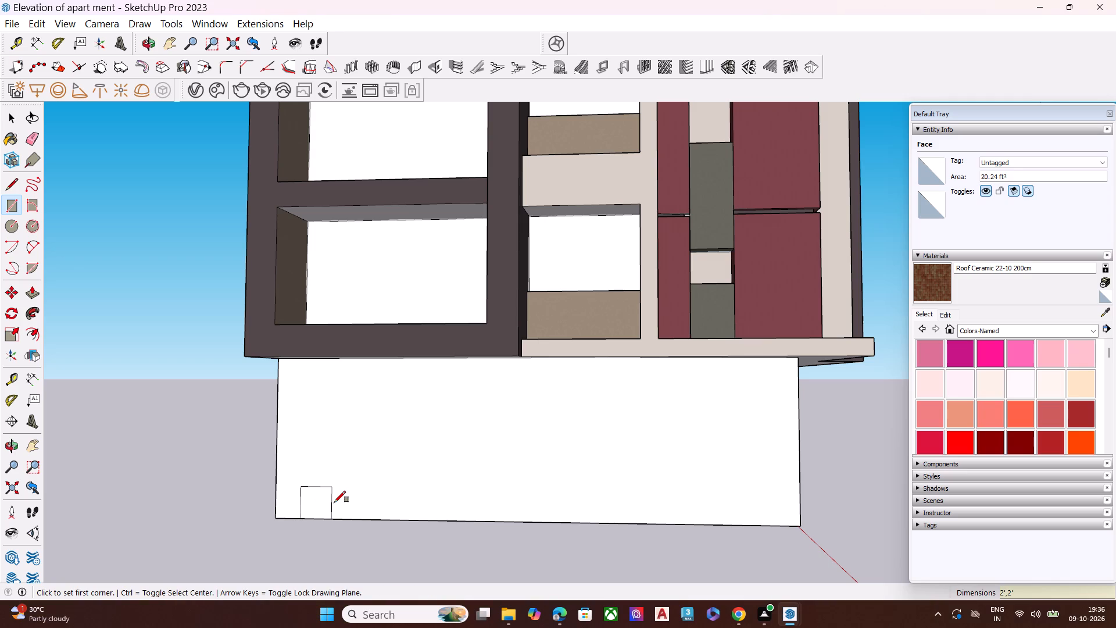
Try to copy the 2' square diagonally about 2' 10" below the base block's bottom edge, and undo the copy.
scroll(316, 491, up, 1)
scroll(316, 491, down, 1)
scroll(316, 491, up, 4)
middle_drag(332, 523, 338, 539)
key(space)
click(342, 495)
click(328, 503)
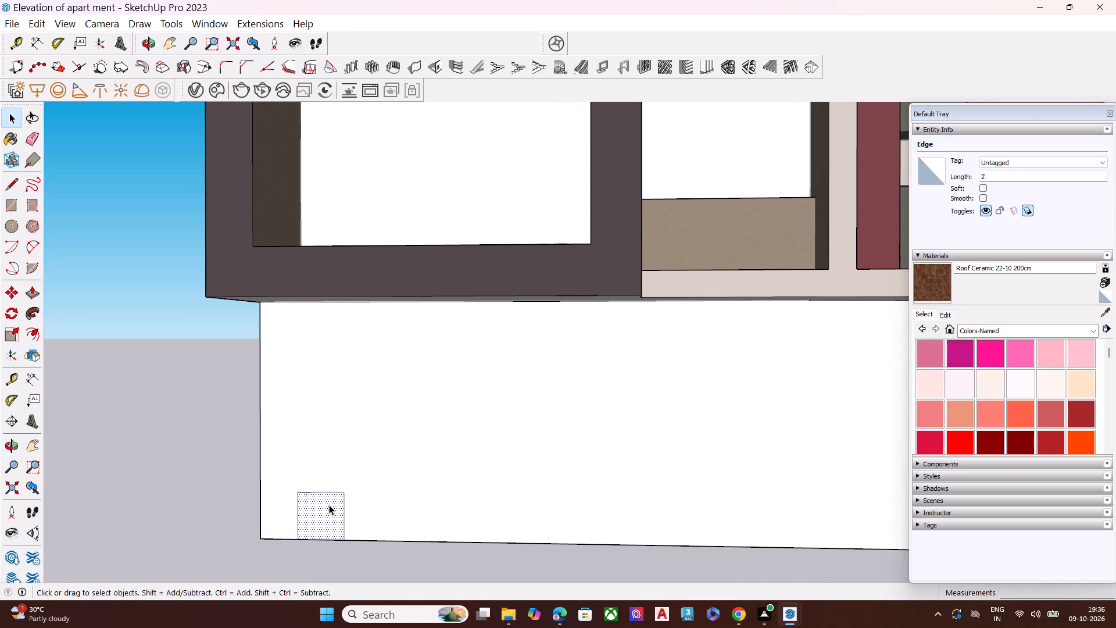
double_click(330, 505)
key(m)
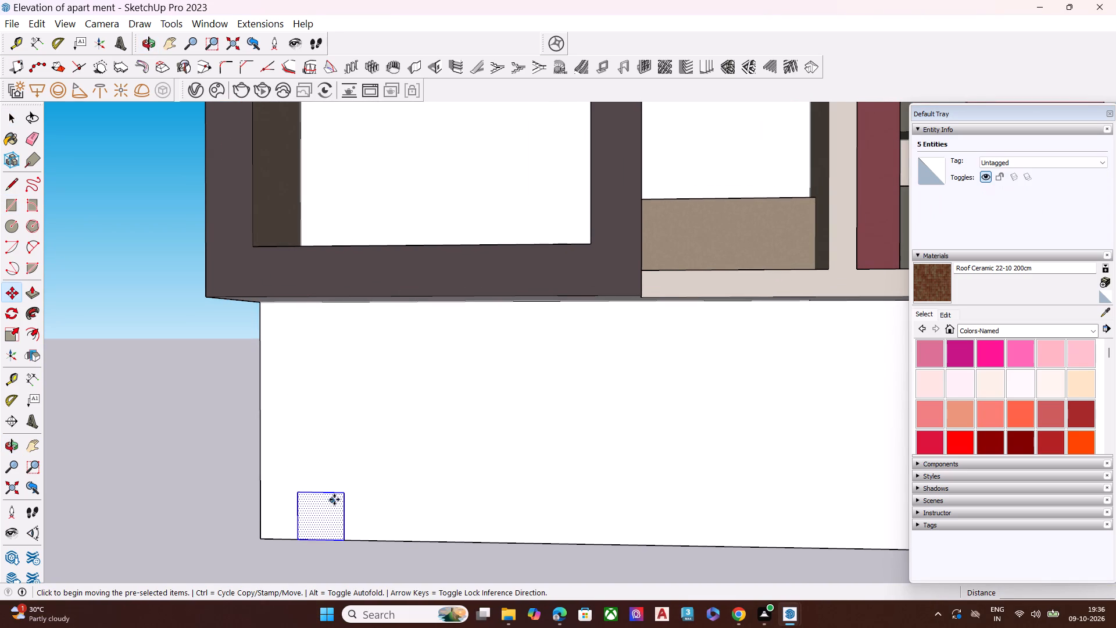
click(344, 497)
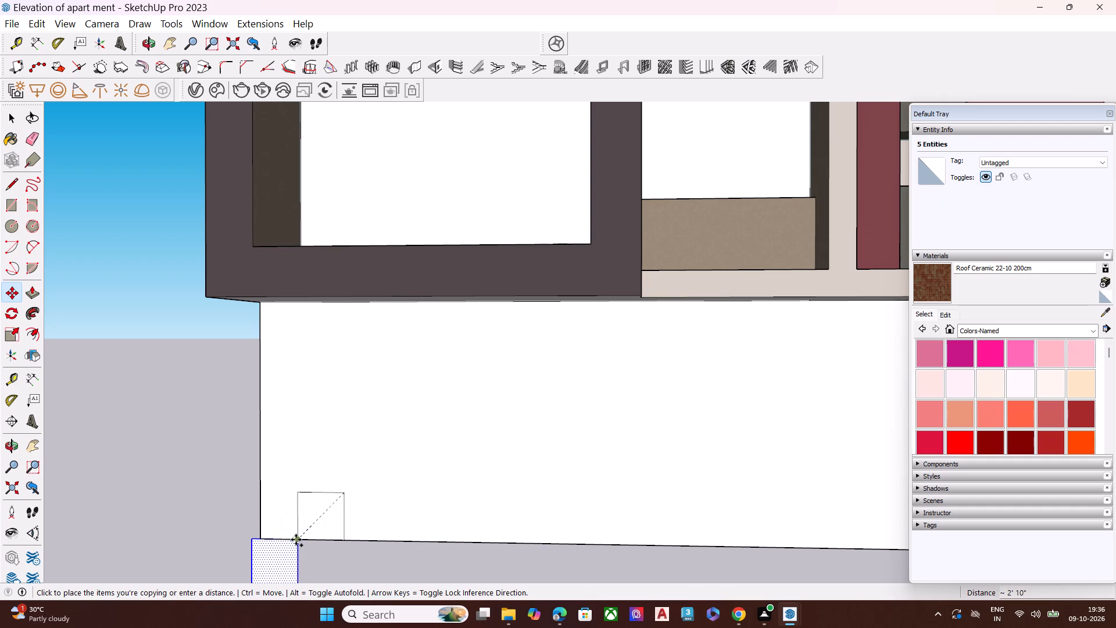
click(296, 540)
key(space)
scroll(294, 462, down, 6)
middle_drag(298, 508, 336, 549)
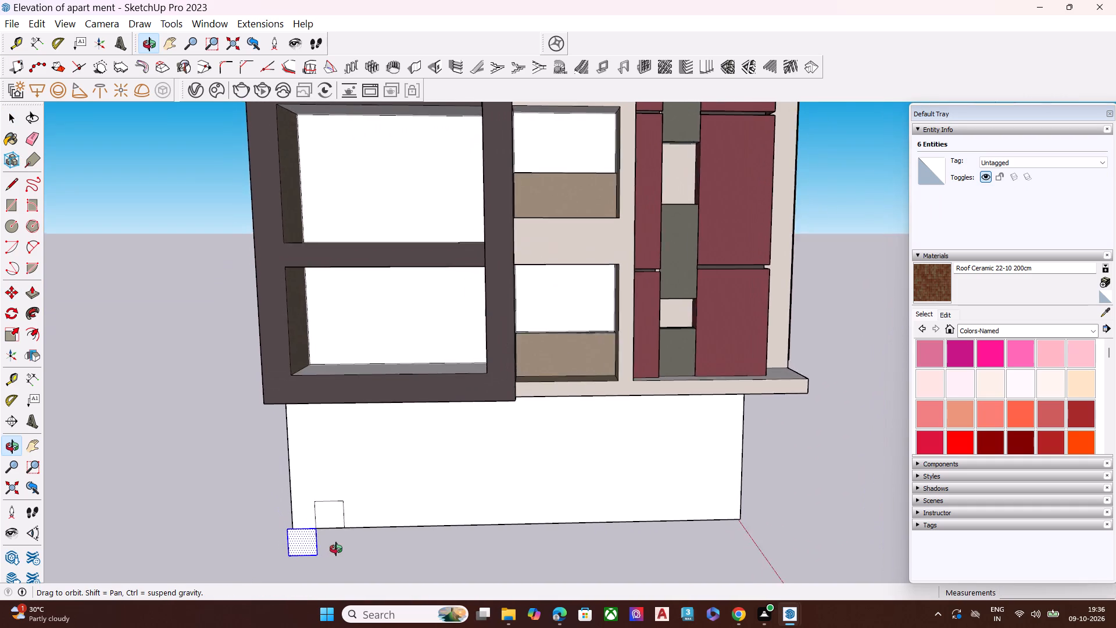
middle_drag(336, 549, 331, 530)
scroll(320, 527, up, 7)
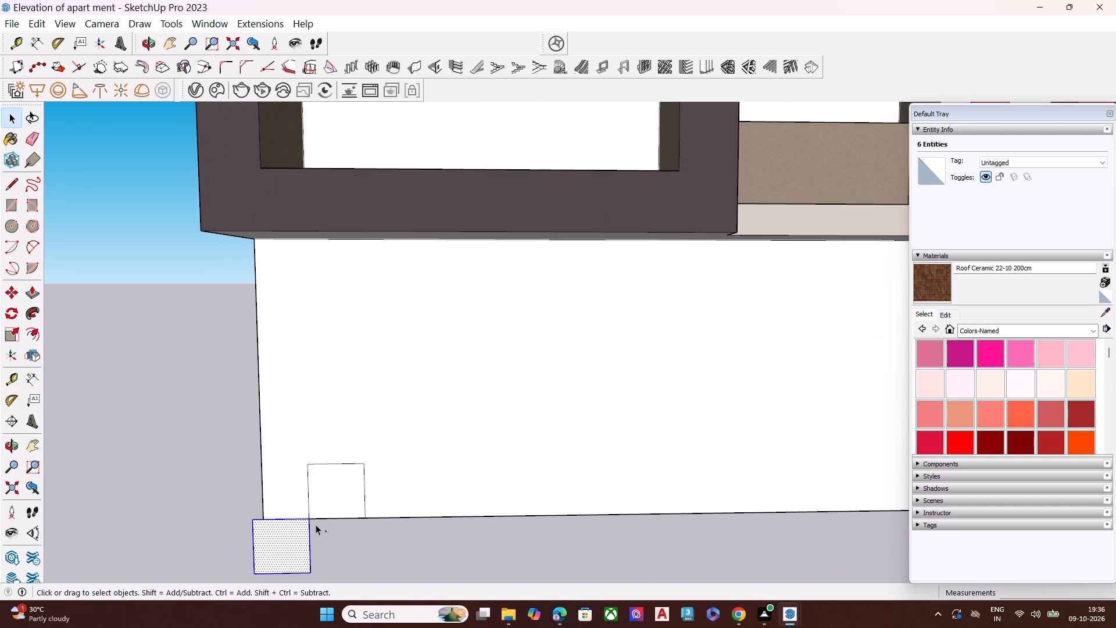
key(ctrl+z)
Move the 2' square sideways about 1' 1 3/4" so it sits flush in the base block's bottom outer corner.
double_click(345, 484)
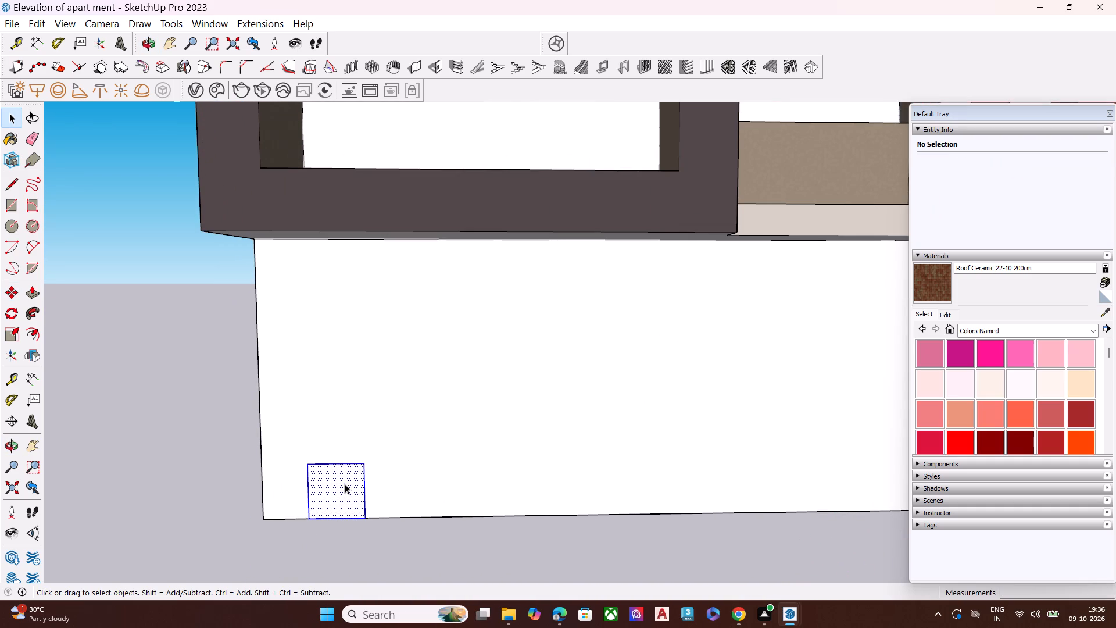
key(m)
click(309, 464)
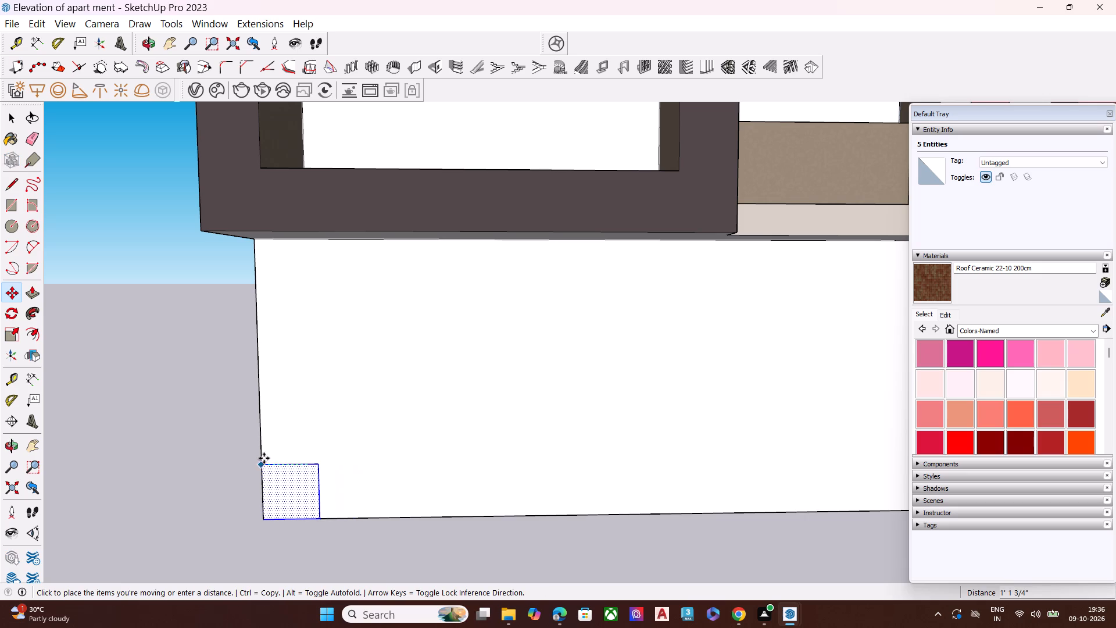
click(263, 458)
key(space)
Scale the corner square vertically by 5.00 so it forms a strip reaching the top of the base block.
middle_drag(291, 486, 315, 486)
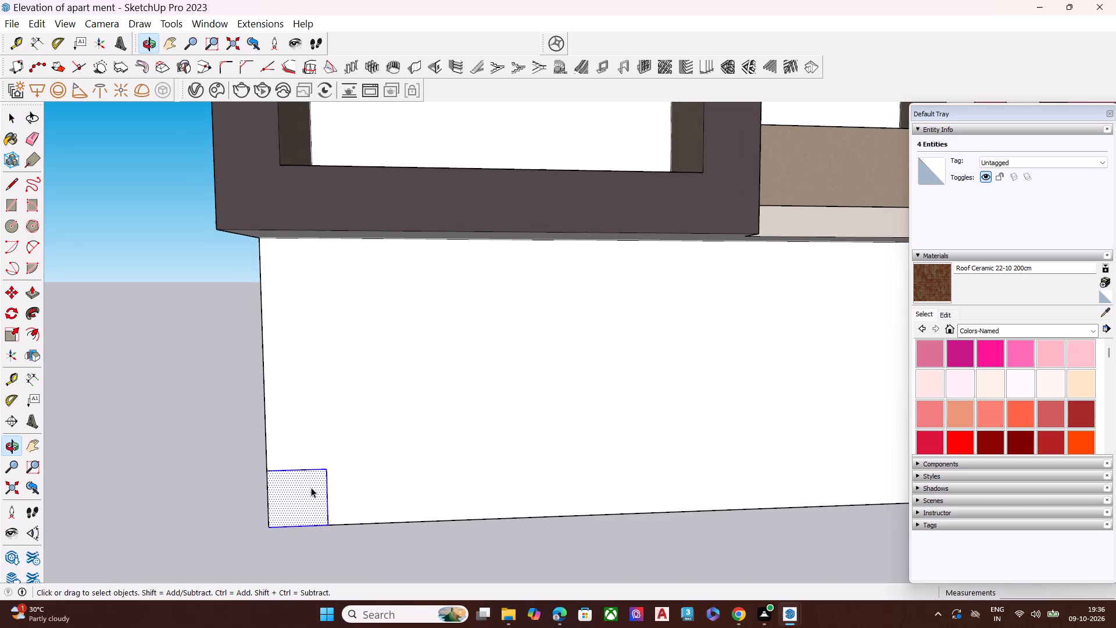
scroll(306, 487, up, 4)
click(299, 487)
middle_drag(299, 487, 378, 487)
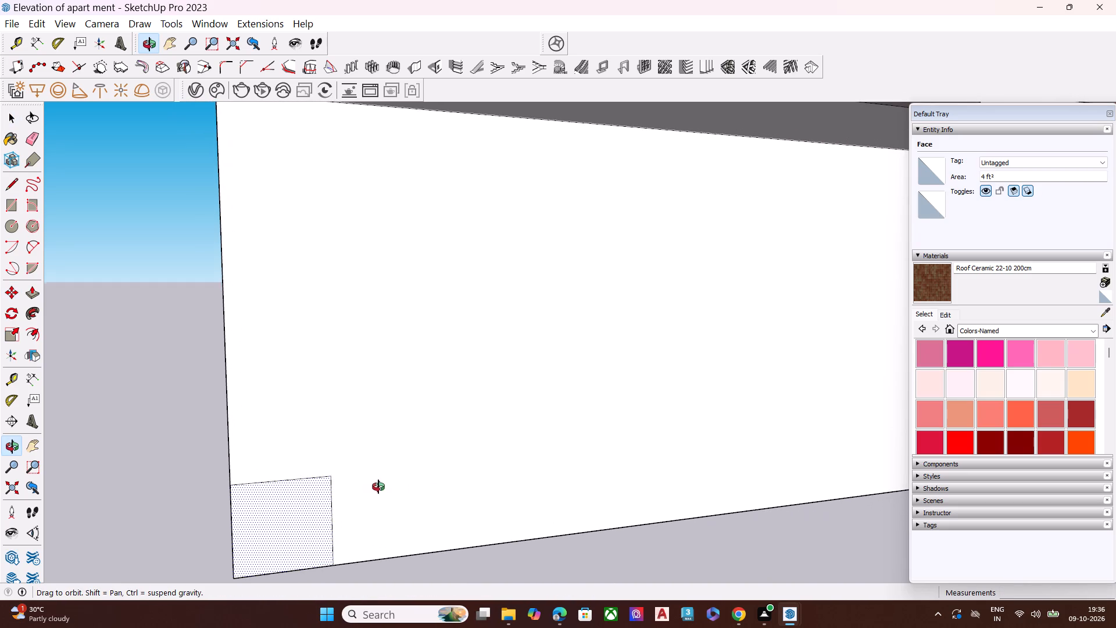
middle_drag(378, 487, 379, 487)
scroll(295, 473, down, 7)
click(295, 476)
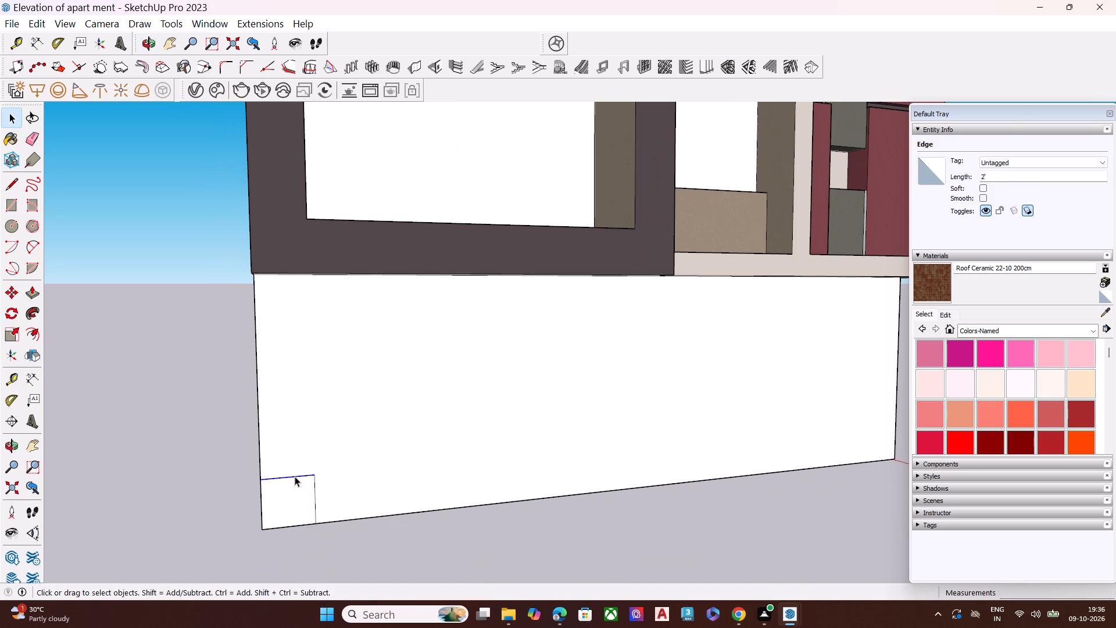
key(s)
click(294, 505)
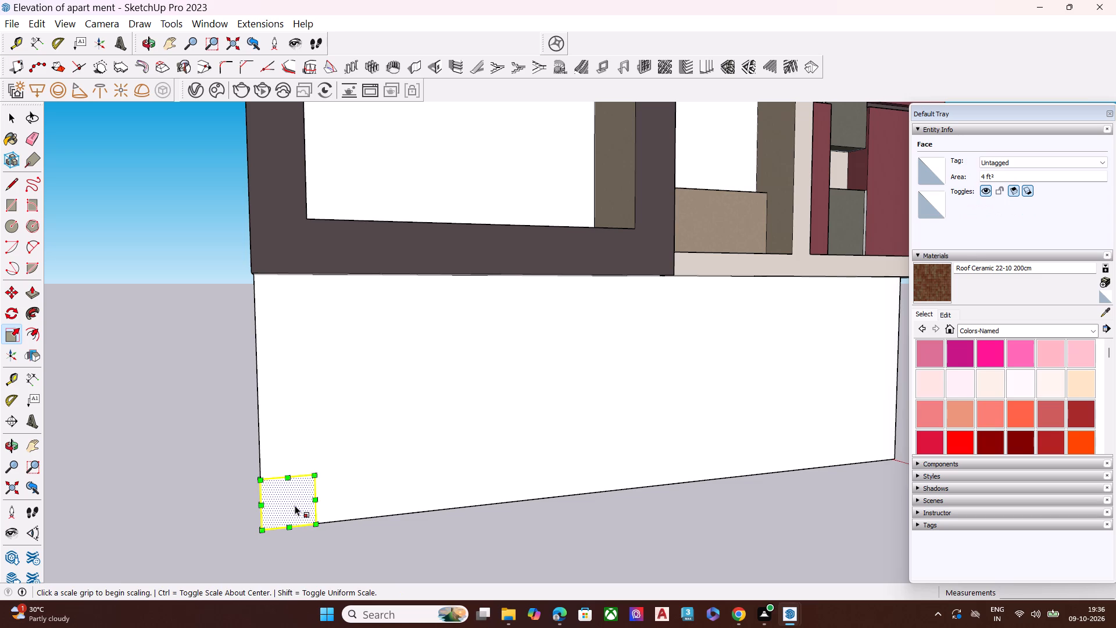
click(291, 475)
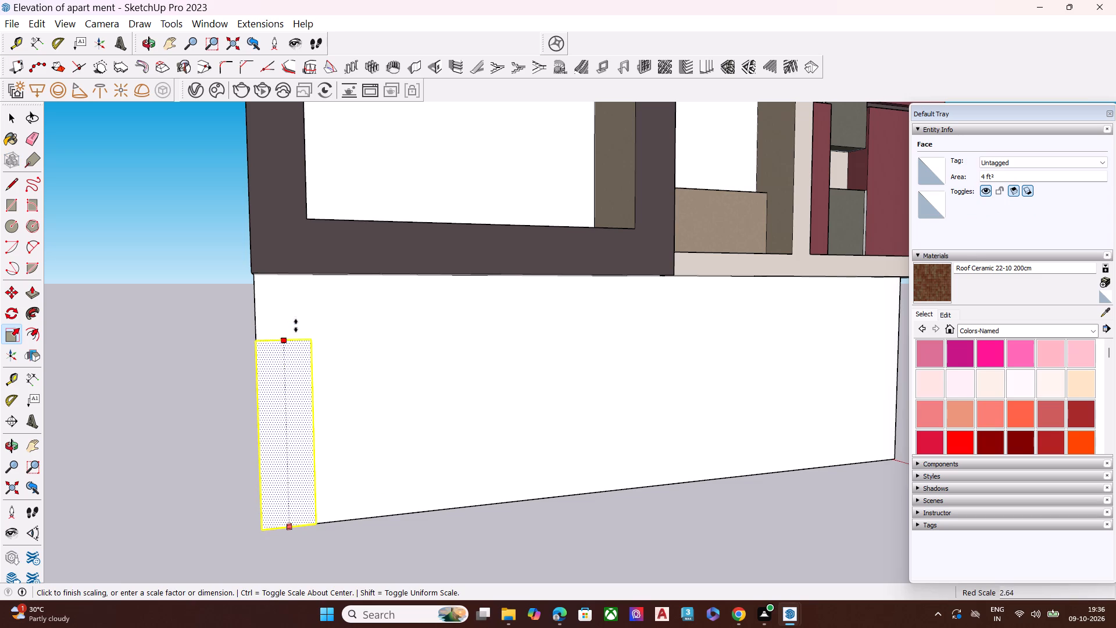
click(292, 277)
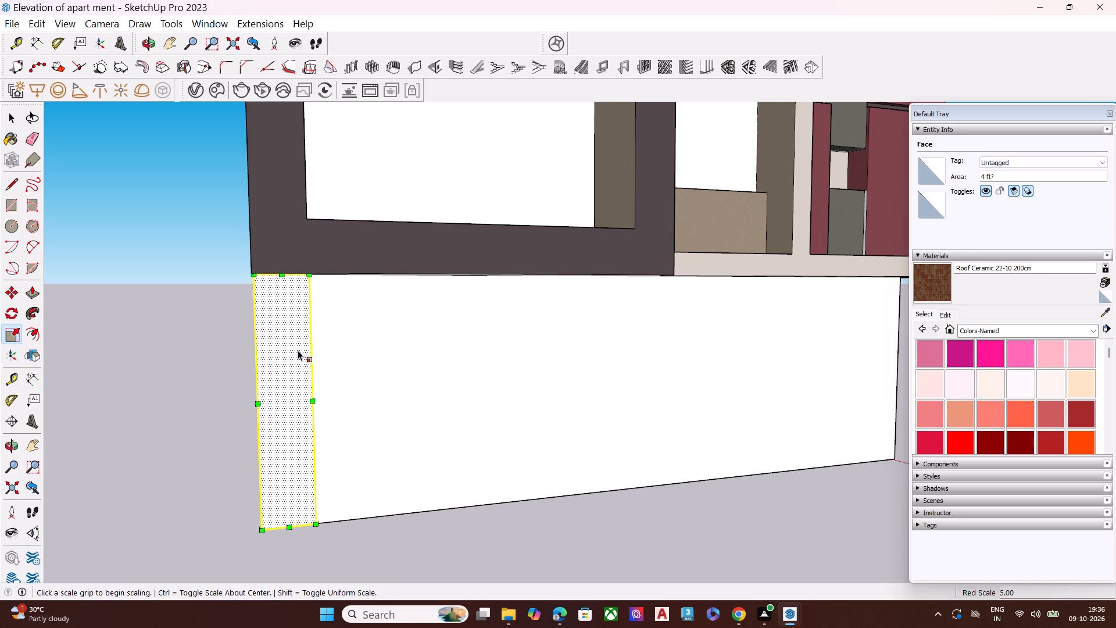
middle_drag(298, 350, 448, 324)
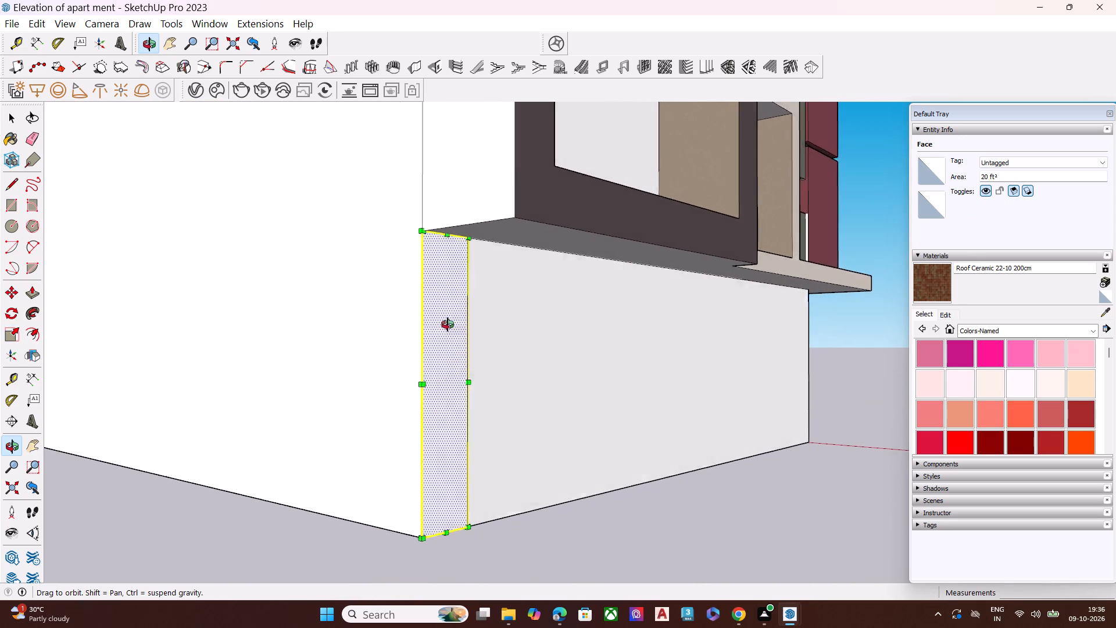
middle_drag(448, 324, 152, 335)
scroll(252, 412, up, 3)
double_click(260, 425)
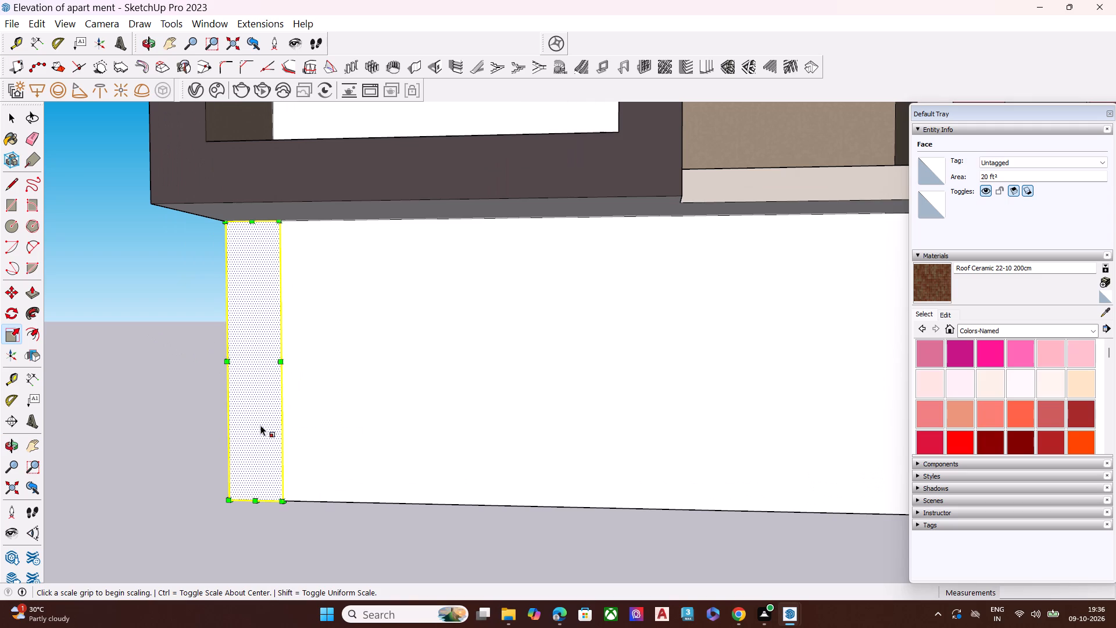
click(167, 408)
key(Escape)
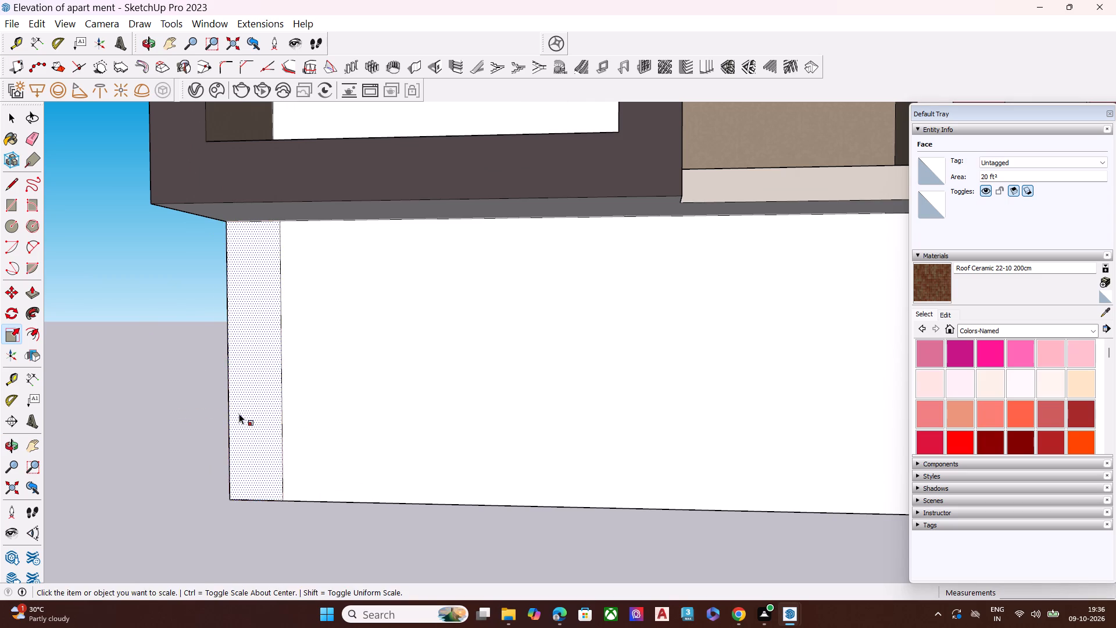
Copy the full-height corner strip about 12' 1/2" along the base block's bottom edge toward its middle.
double_click(239, 413)
key(space)
double_click(254, 415)
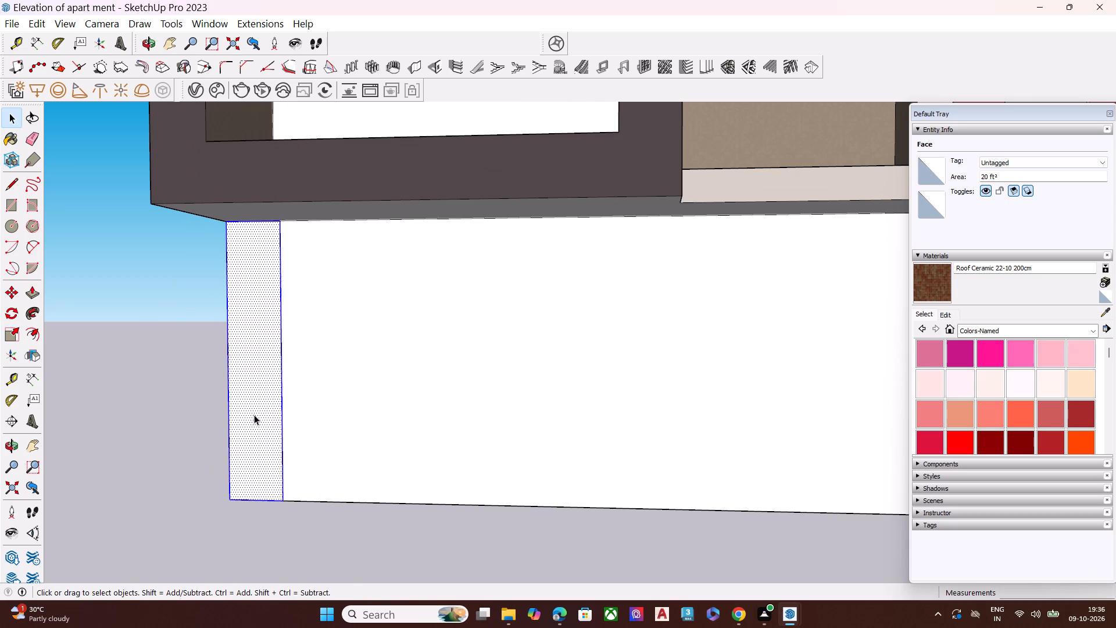
key(m)
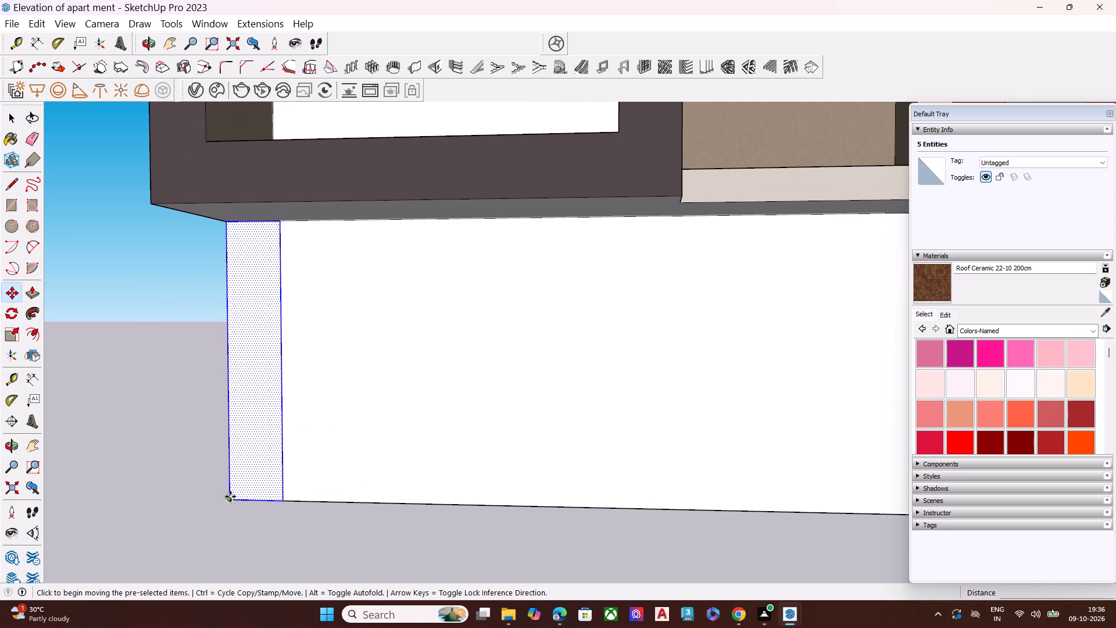
click(231, 499)
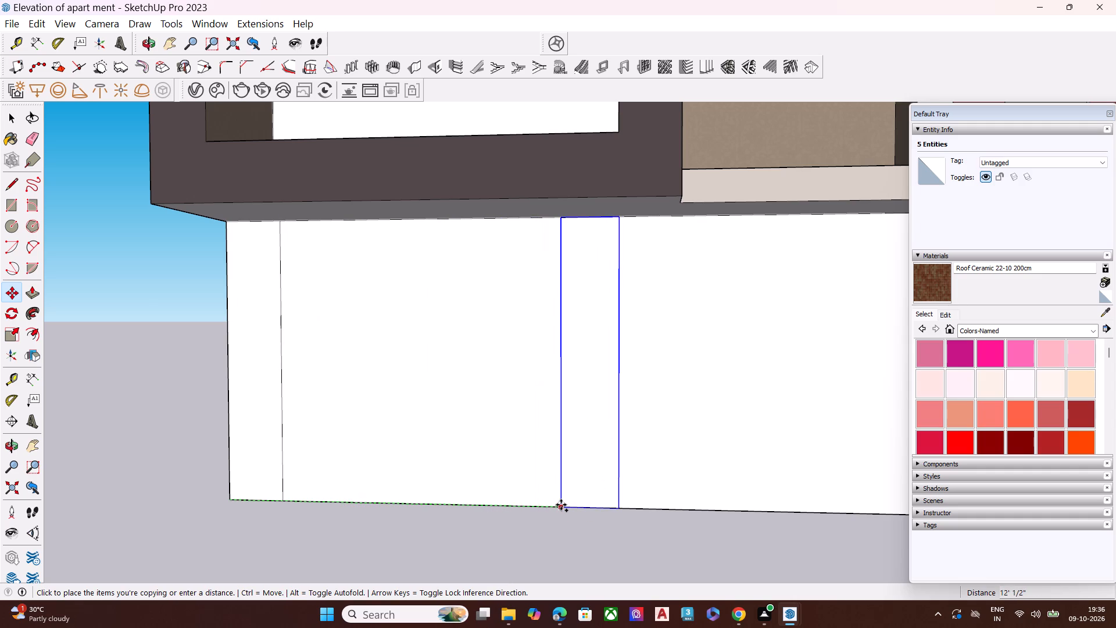
click(561, 505)
Copy the middle strip about 11' 1 1/4" farther along the base block's bottom edge, toward the red column corner.
scroll(352, 486, down, 4)
scroll(536, 507, up, 5)
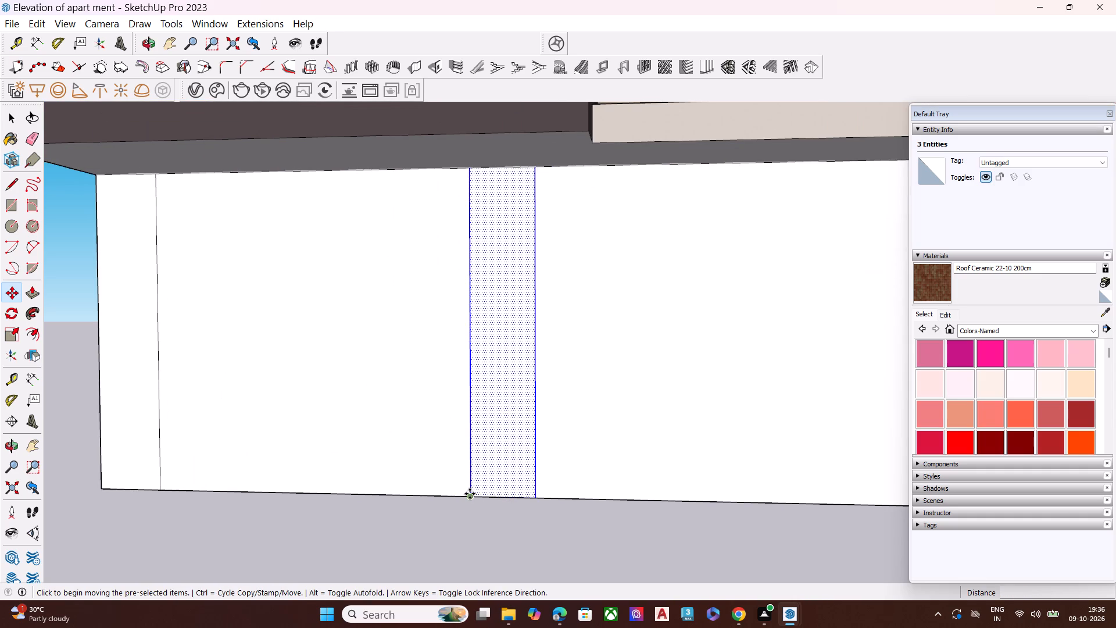
click(470, 494)
scroll(525, 504, down, 5)
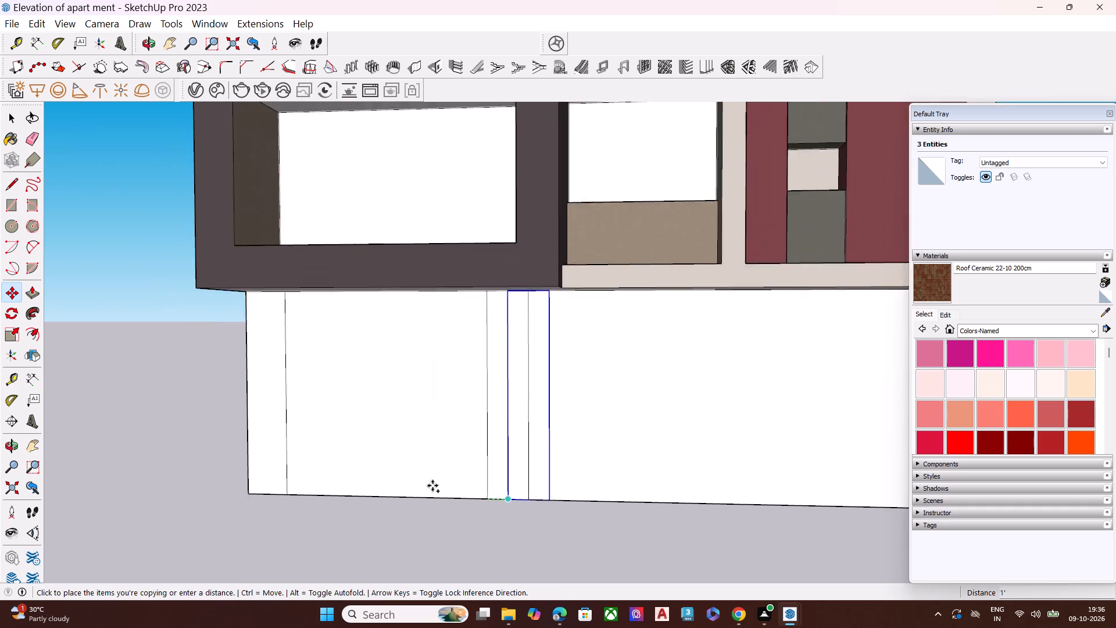
scroll(432, 486, down, 5)
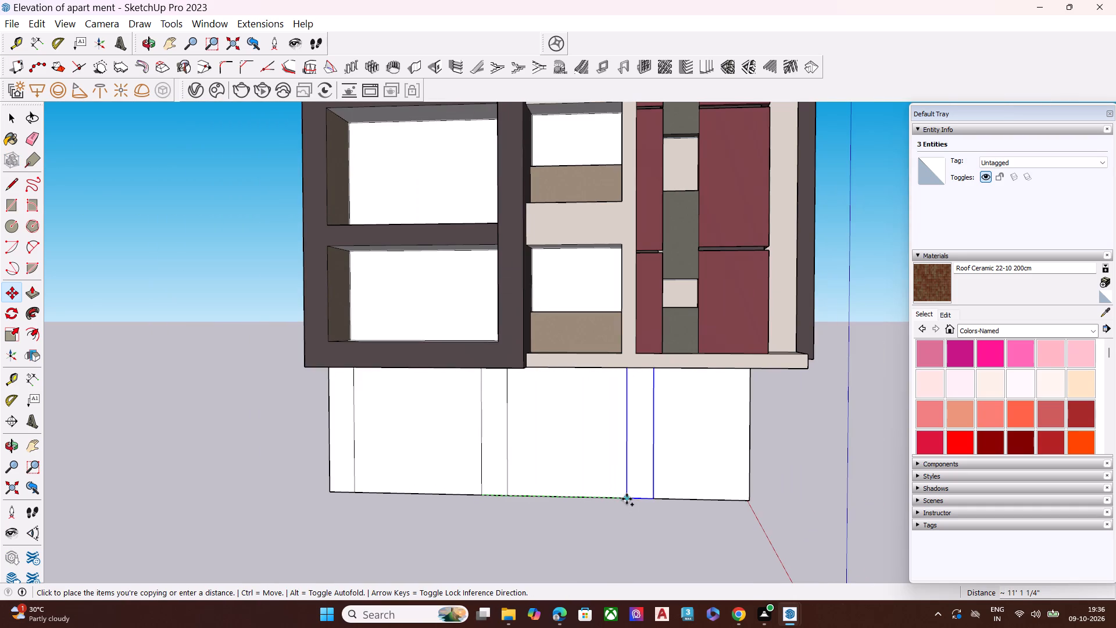
click(627, 499)
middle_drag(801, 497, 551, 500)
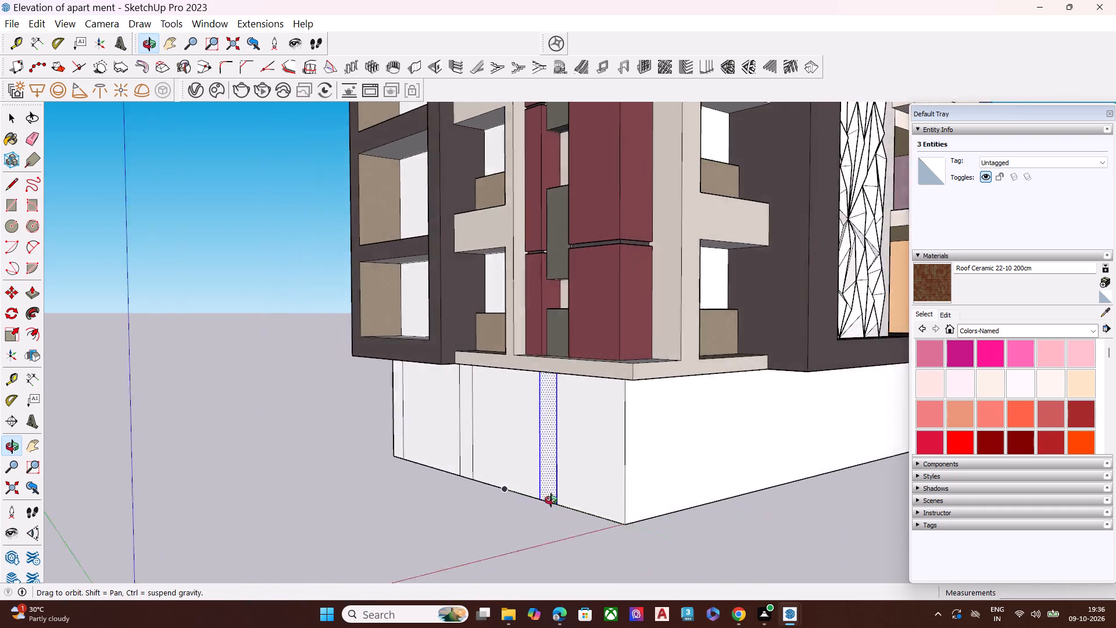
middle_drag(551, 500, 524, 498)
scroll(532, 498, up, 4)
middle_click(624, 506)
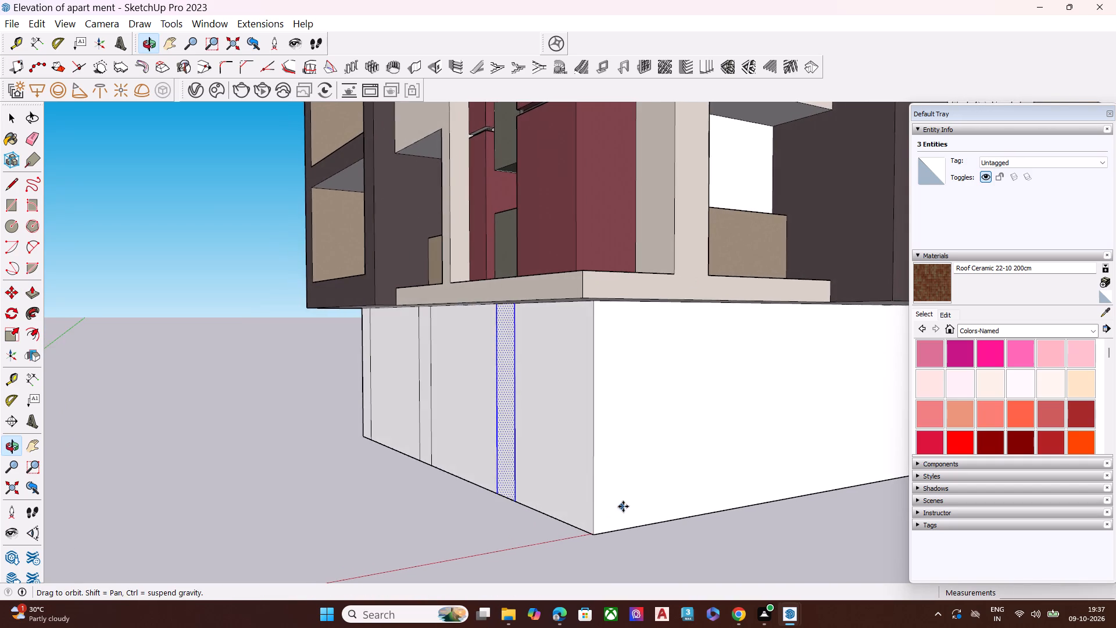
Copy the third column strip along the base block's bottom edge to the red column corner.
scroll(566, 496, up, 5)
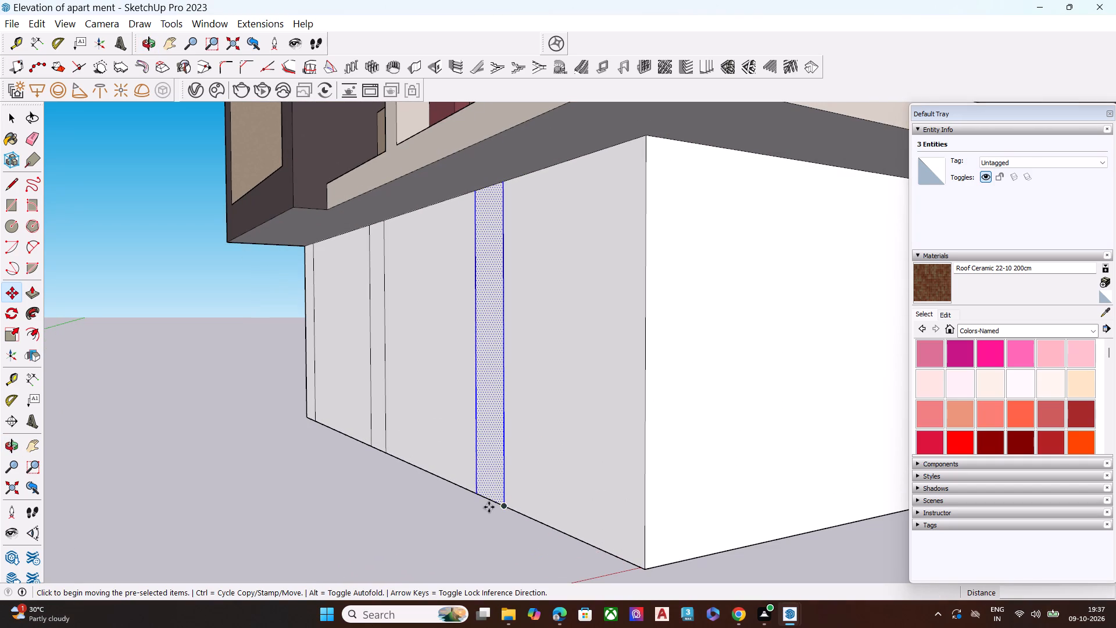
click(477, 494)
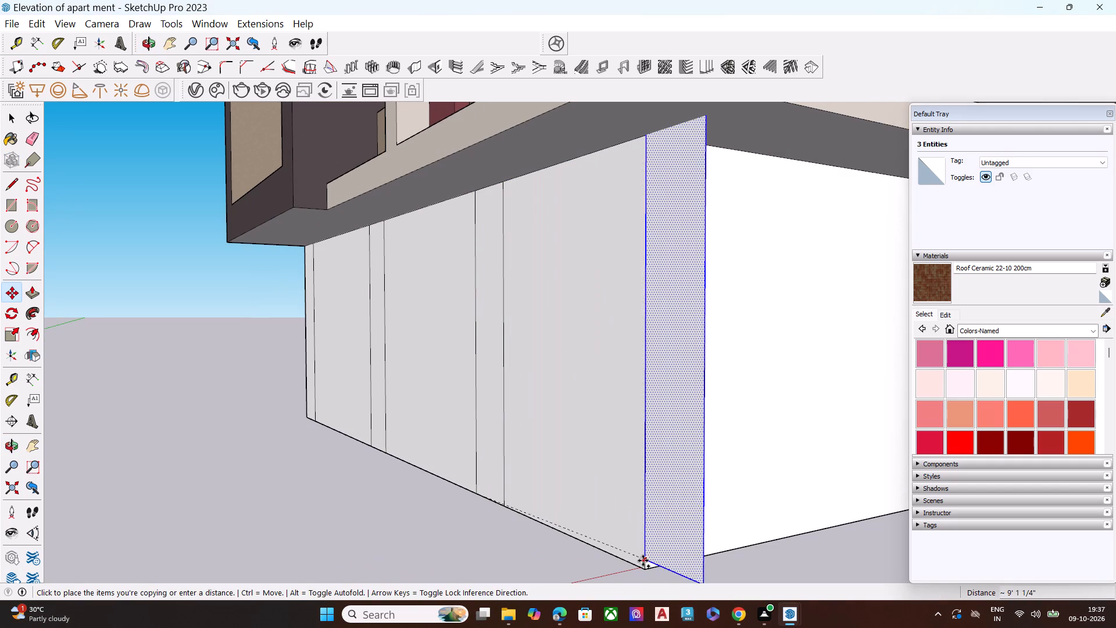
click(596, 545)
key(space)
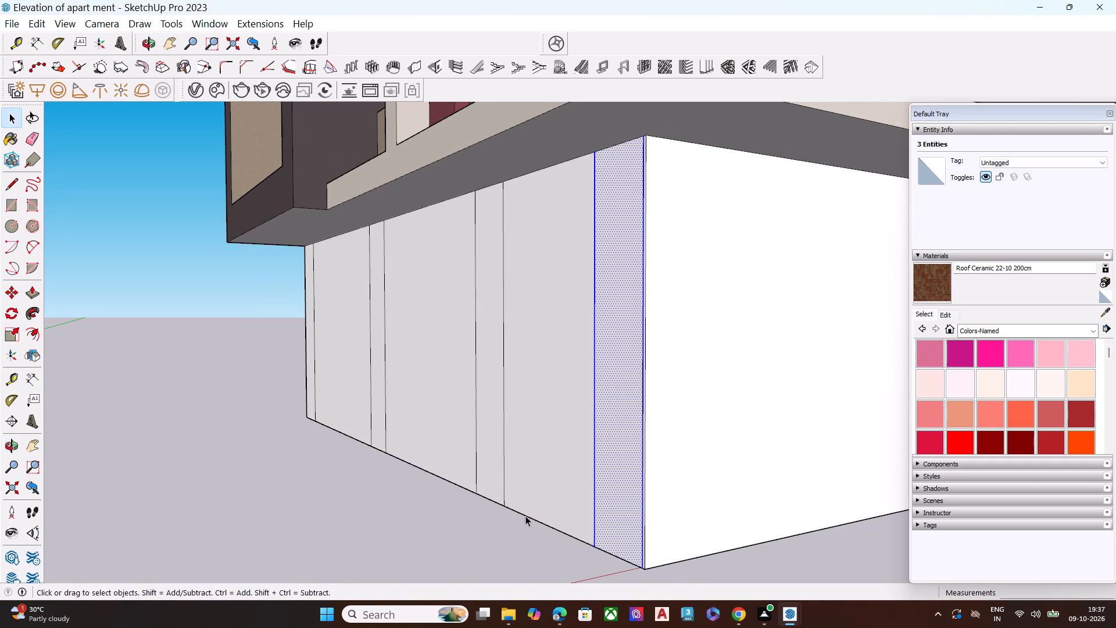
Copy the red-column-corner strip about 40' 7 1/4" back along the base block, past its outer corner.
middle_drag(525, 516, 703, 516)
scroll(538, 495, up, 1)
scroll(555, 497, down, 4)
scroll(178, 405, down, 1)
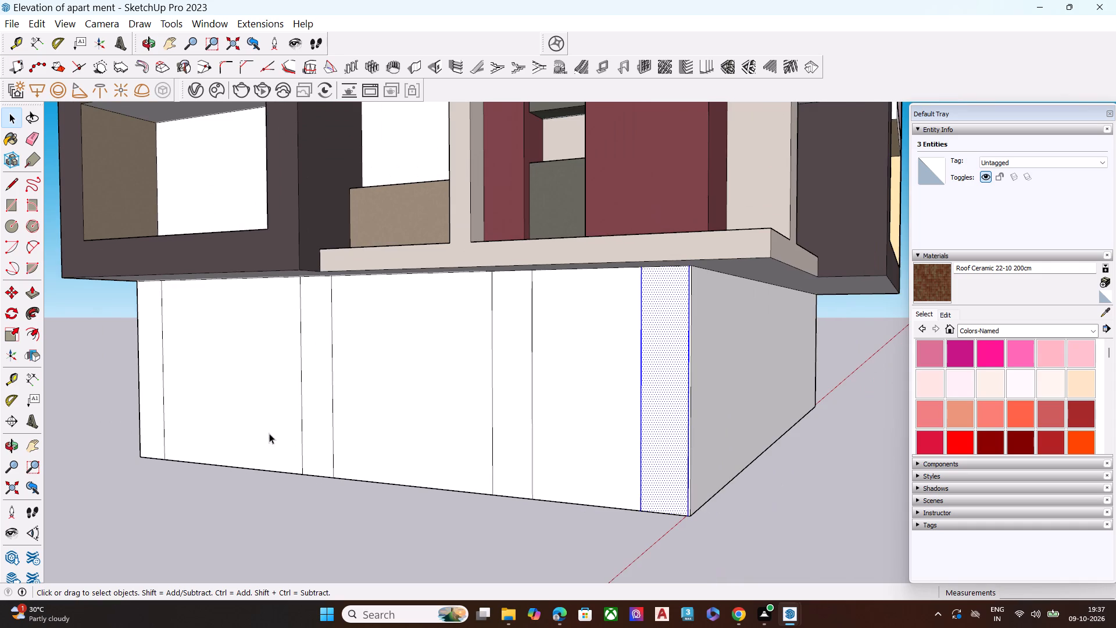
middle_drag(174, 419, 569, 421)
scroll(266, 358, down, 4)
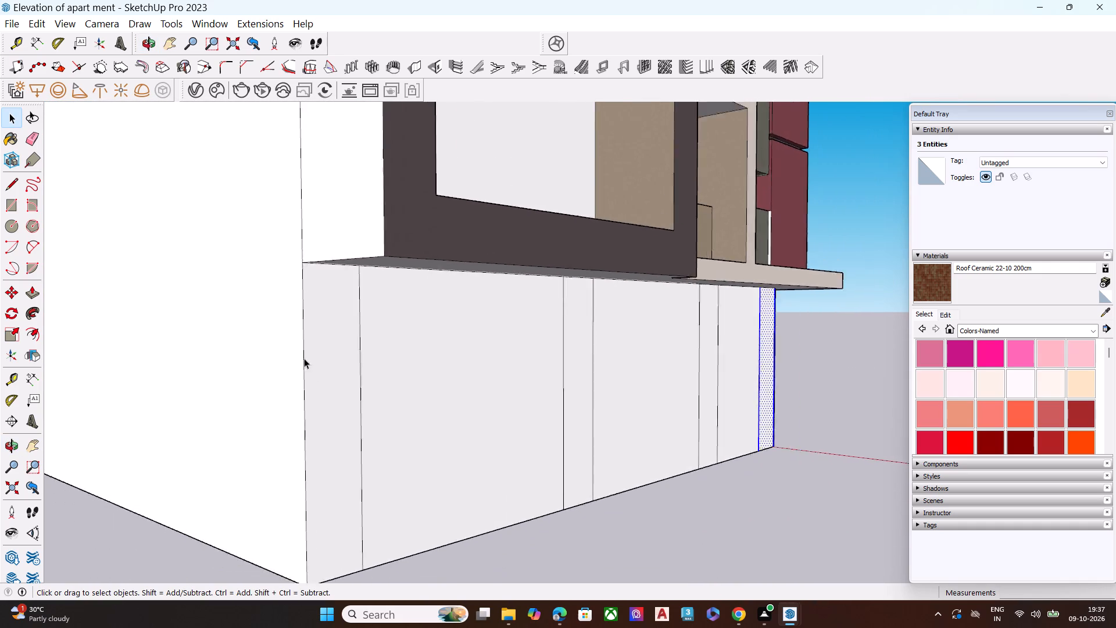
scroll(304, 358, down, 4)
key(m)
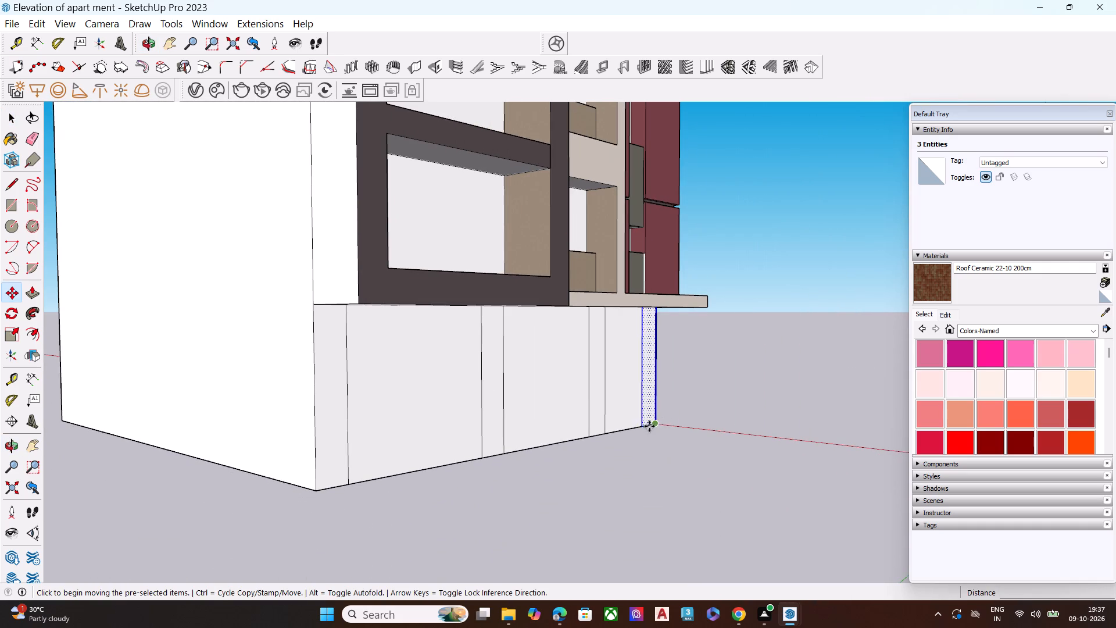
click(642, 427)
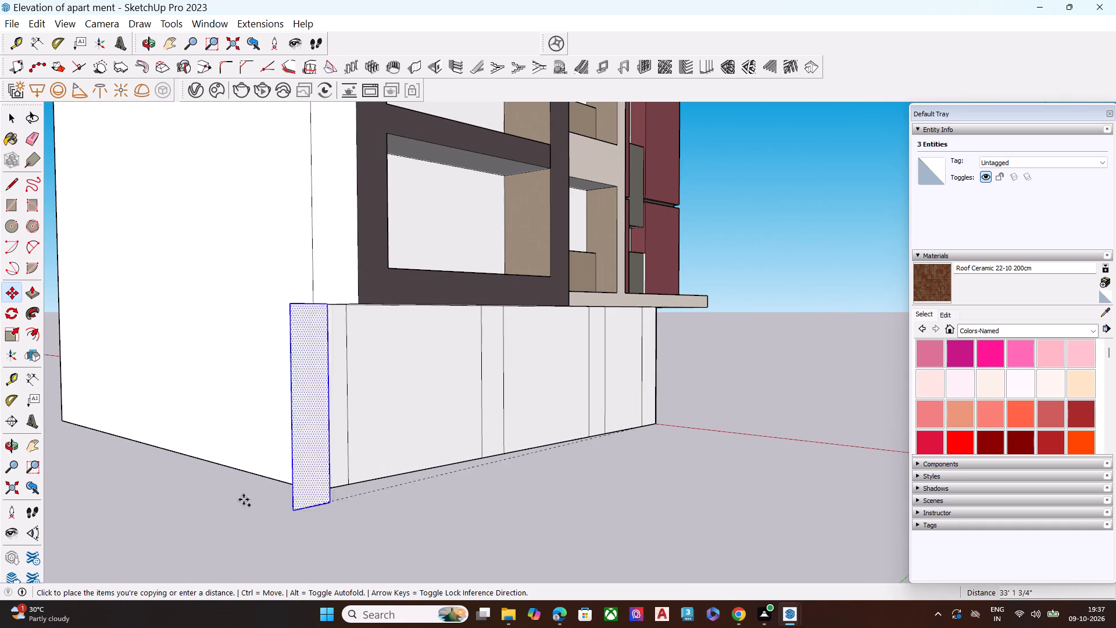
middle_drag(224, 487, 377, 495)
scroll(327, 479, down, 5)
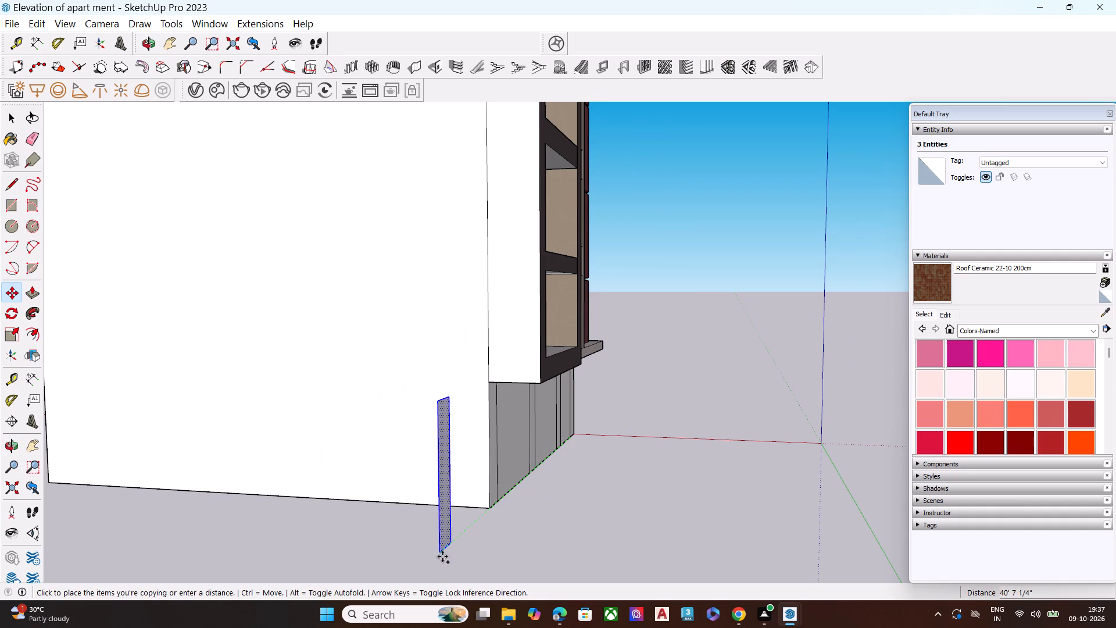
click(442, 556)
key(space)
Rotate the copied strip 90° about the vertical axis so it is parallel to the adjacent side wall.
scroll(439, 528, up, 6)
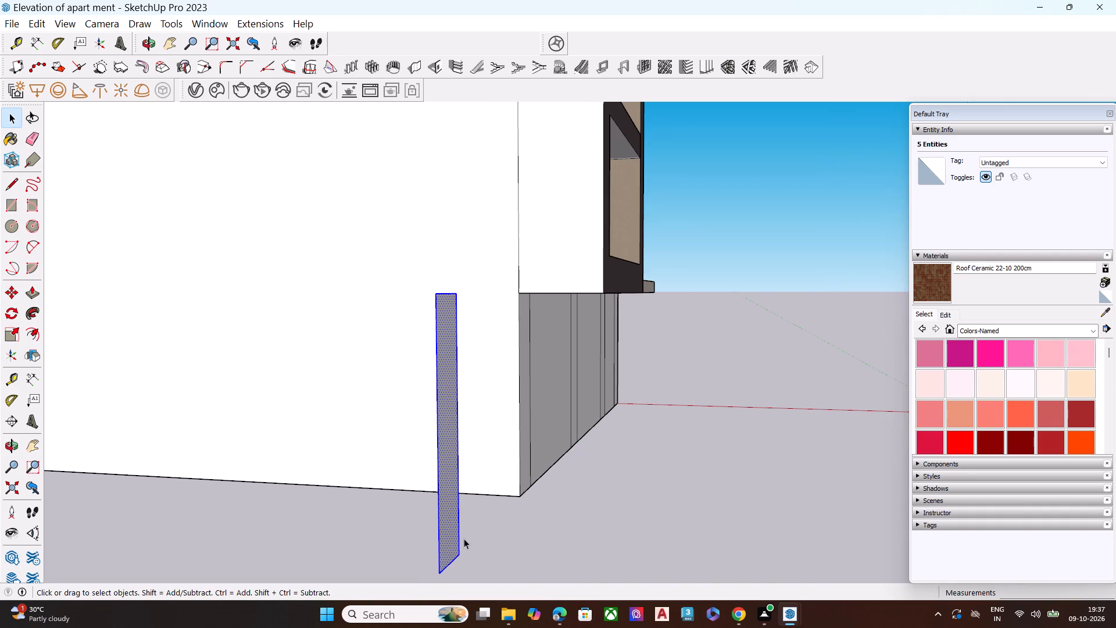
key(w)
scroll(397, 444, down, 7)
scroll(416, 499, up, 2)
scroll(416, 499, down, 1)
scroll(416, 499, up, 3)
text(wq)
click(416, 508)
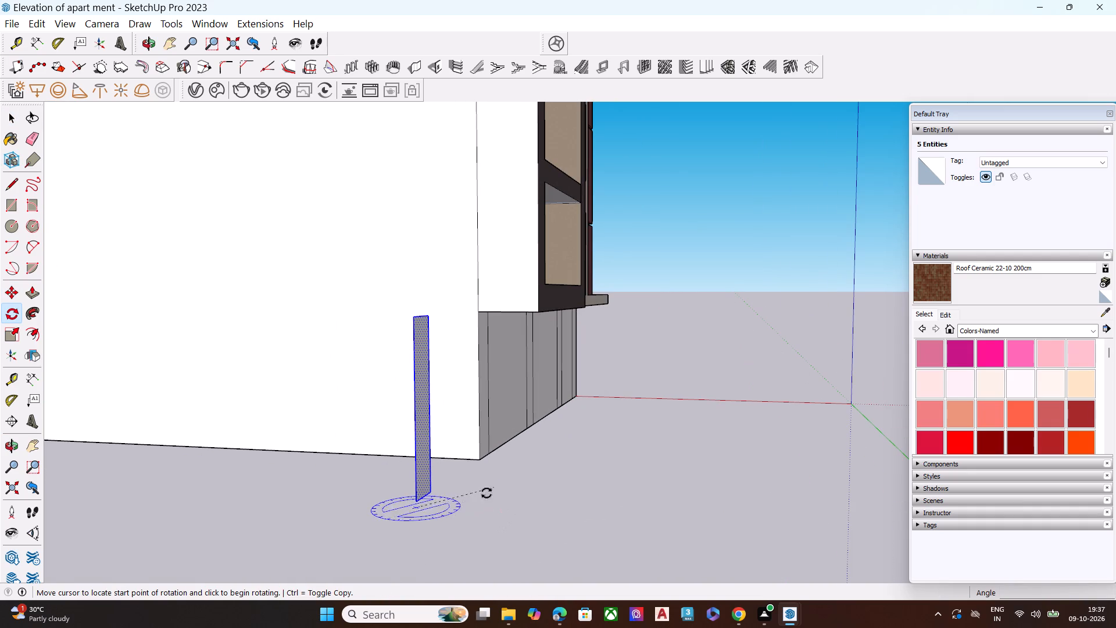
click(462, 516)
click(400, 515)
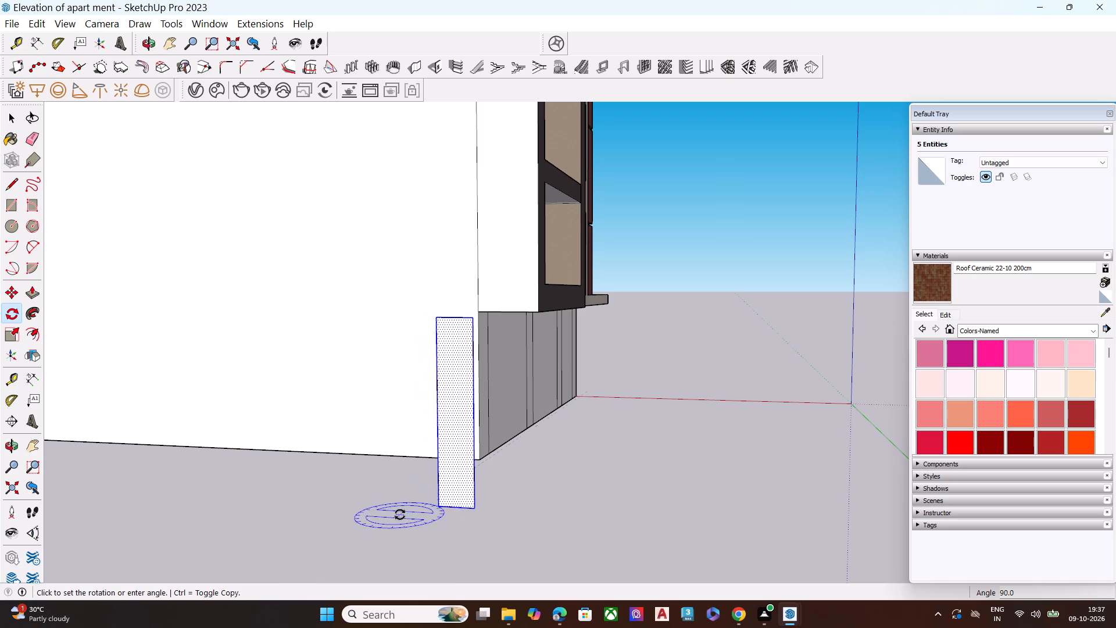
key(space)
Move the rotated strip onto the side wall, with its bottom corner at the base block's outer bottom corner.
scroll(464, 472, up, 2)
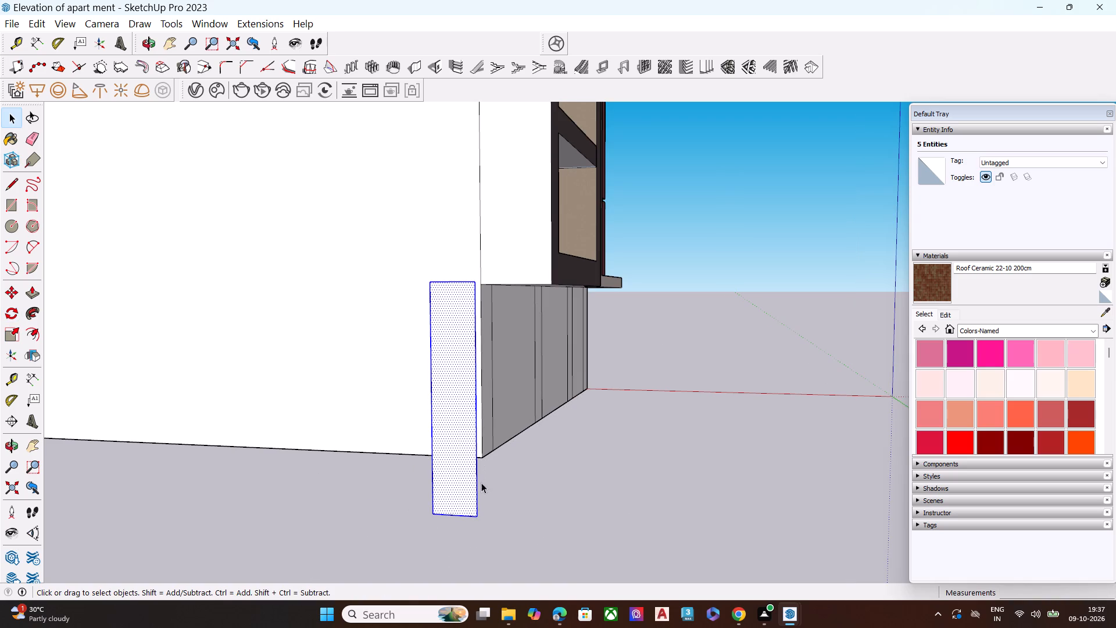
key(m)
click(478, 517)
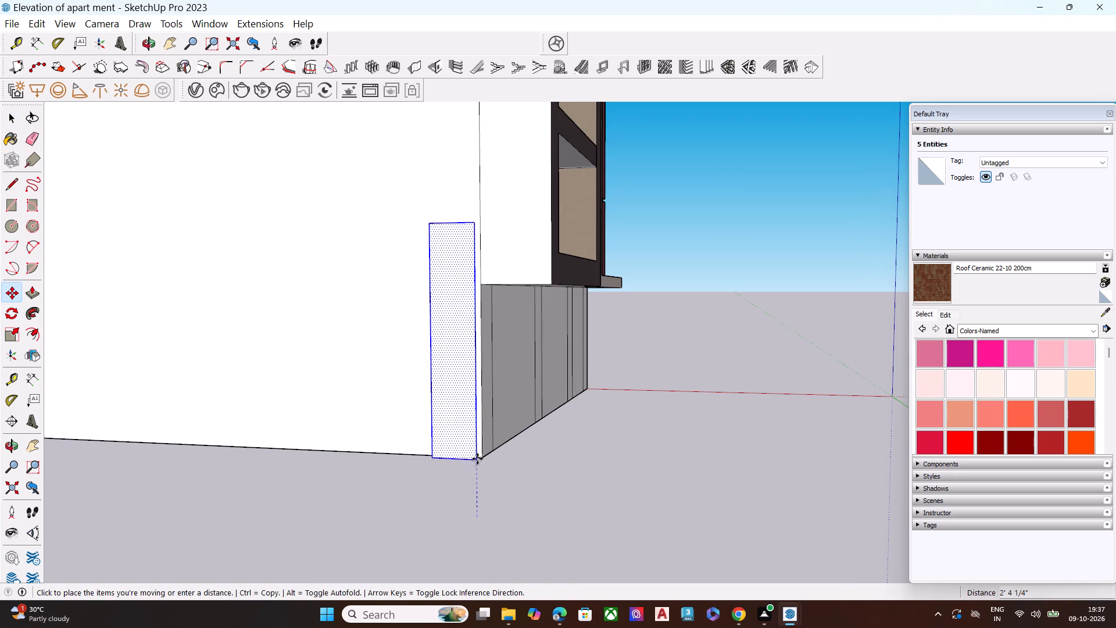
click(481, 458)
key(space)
Examine the column strips along the base block from both of its ends.
middle_drag(465, 400, 380, 404)
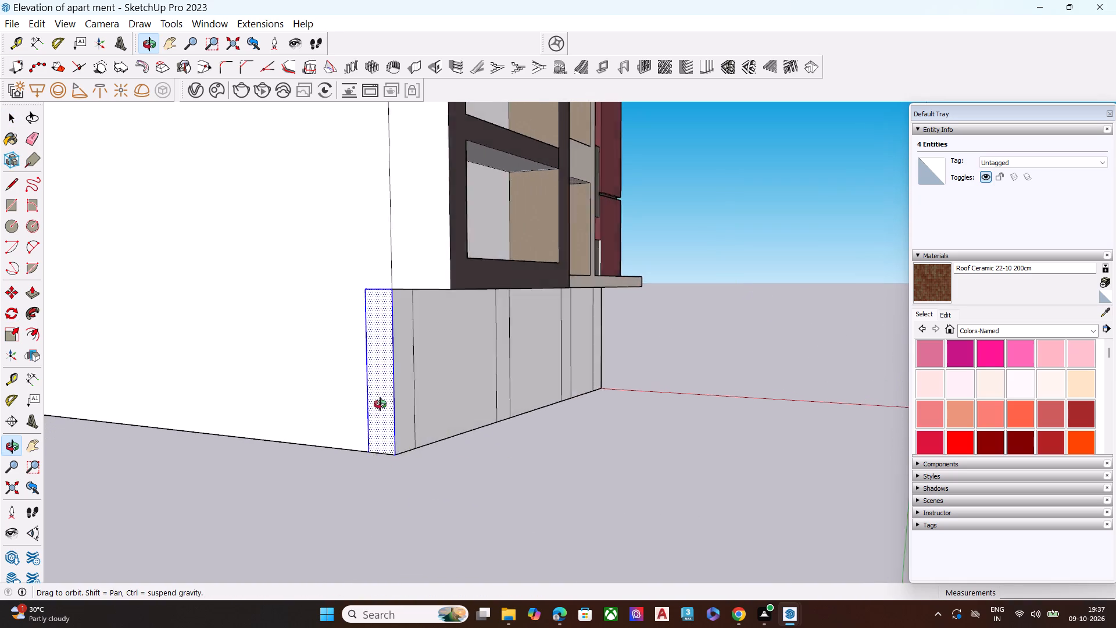
middle_drag(380, 404, 362, 404)
scroll(337, 307, up, 5)
middle_drag(339, 351, 332, 362)
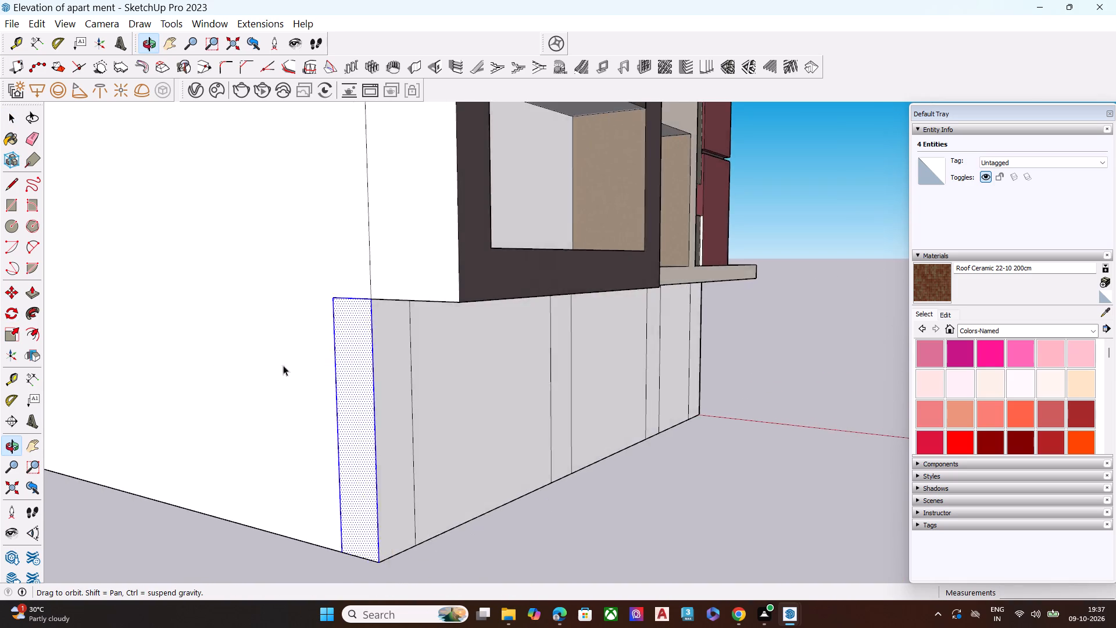
middle_drag(255, 363, 0, 324)
middle_drag(680, 363, 458, 384)
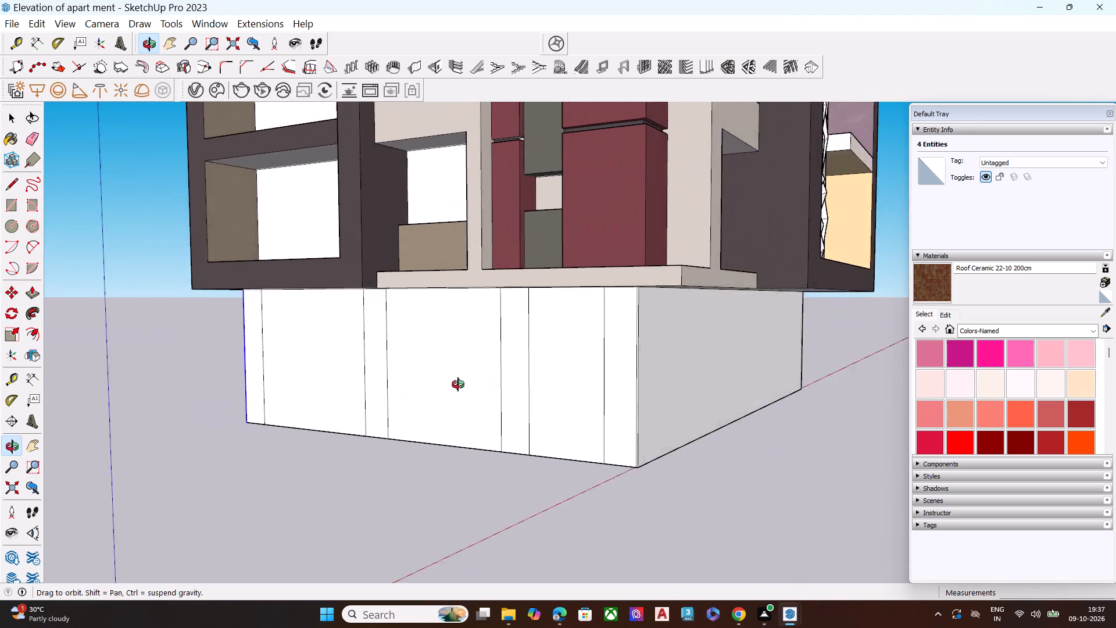
middle_drag(458, 384, 409, 384)
scroll(370, 352, up, 5)
middle_drag(321, 346, 368, 341)
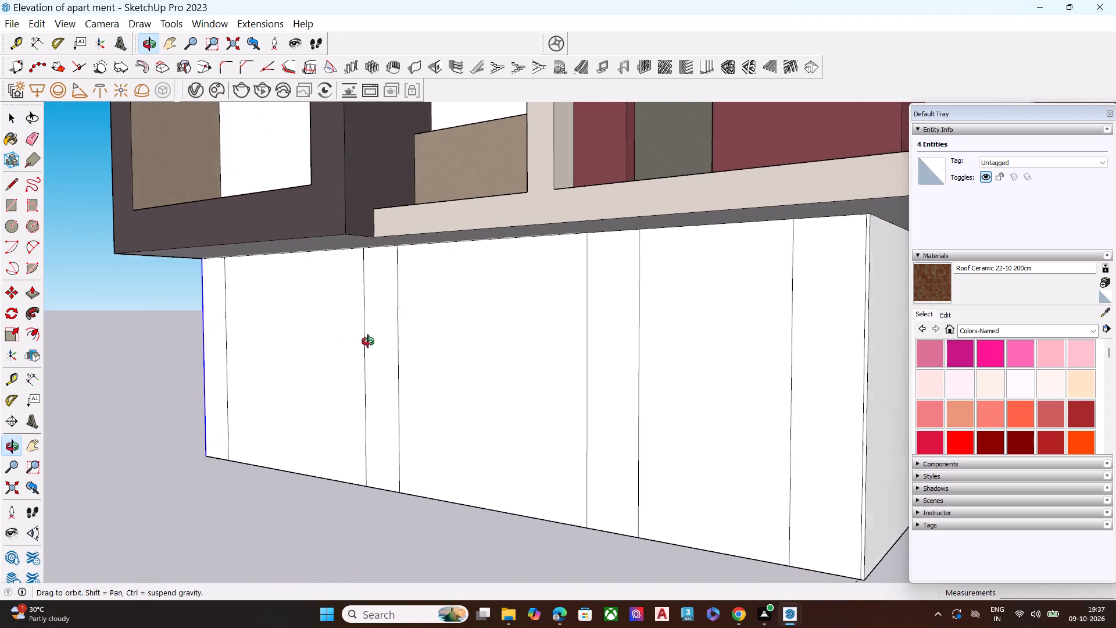
middle_drag(368, 341, 274, 349)
scroll(421, 376, down, 6)
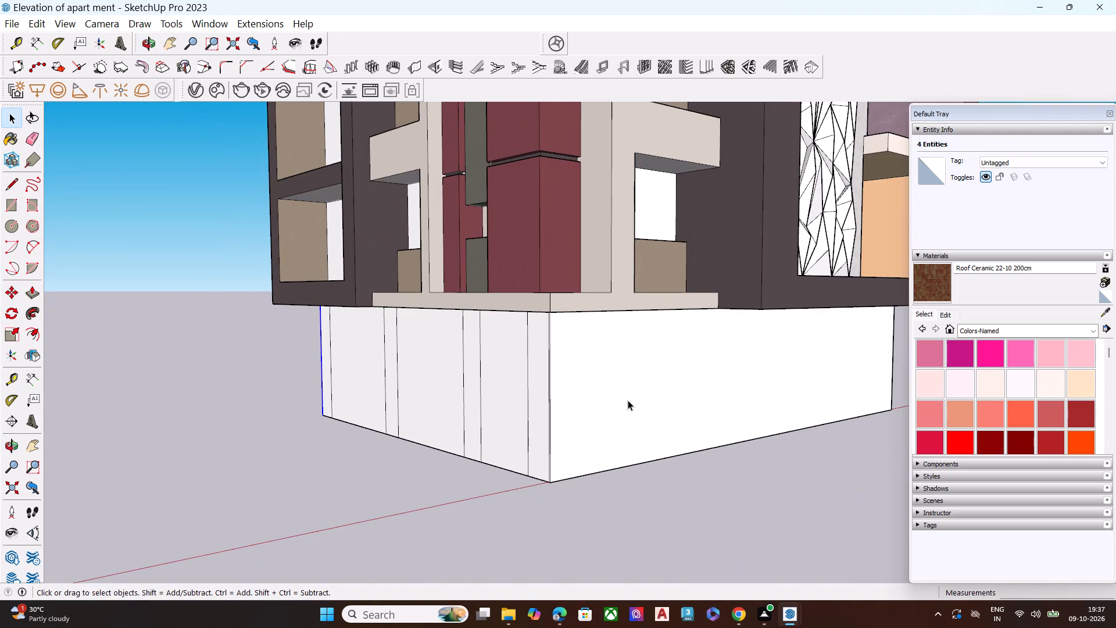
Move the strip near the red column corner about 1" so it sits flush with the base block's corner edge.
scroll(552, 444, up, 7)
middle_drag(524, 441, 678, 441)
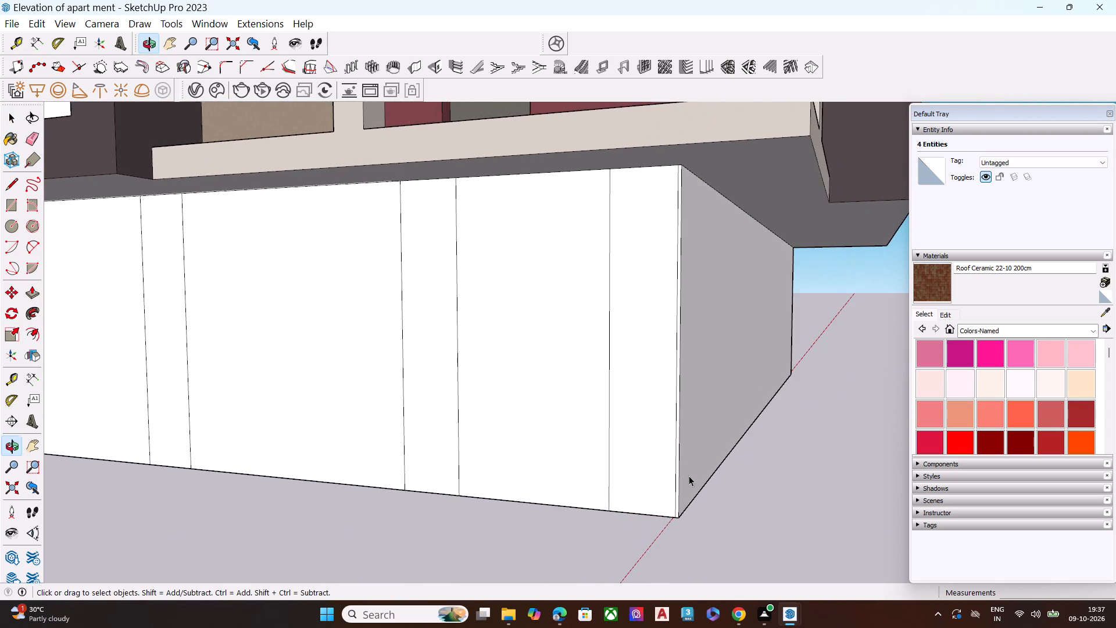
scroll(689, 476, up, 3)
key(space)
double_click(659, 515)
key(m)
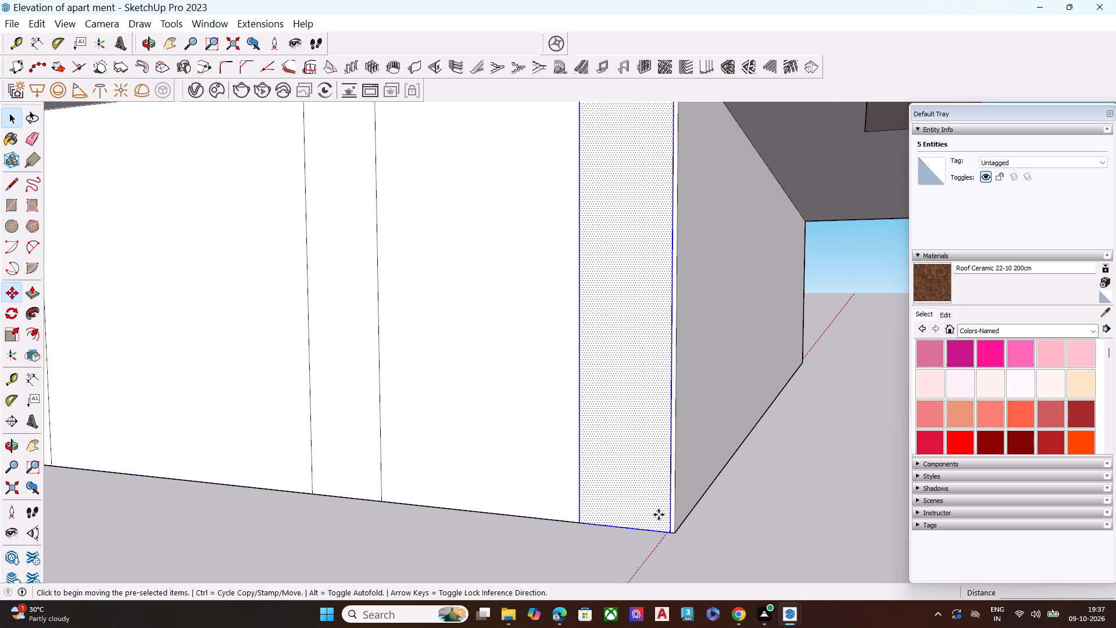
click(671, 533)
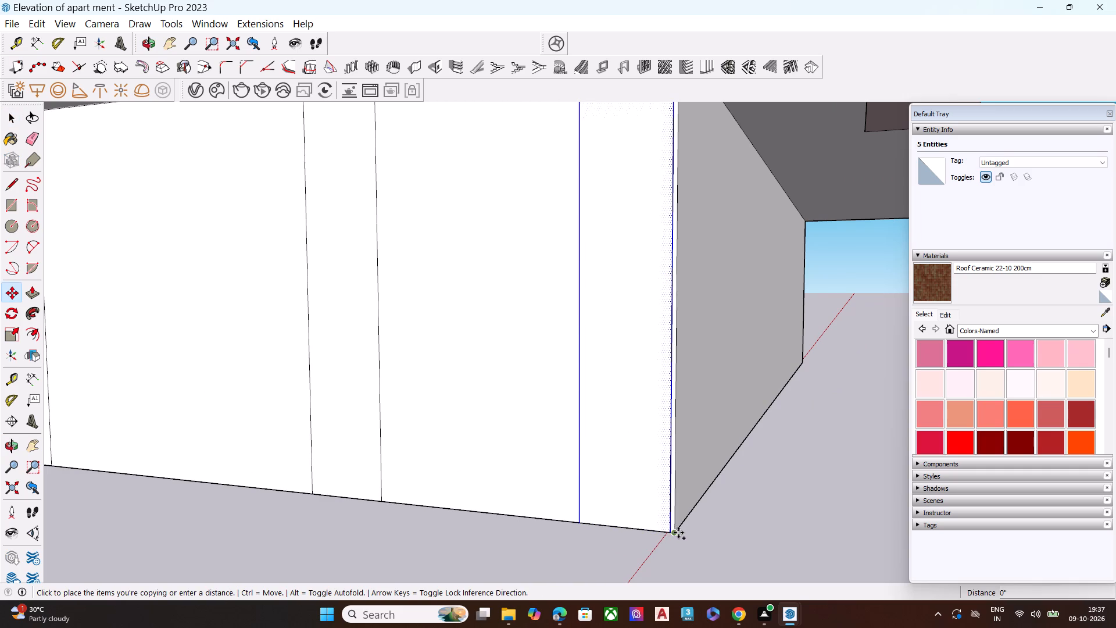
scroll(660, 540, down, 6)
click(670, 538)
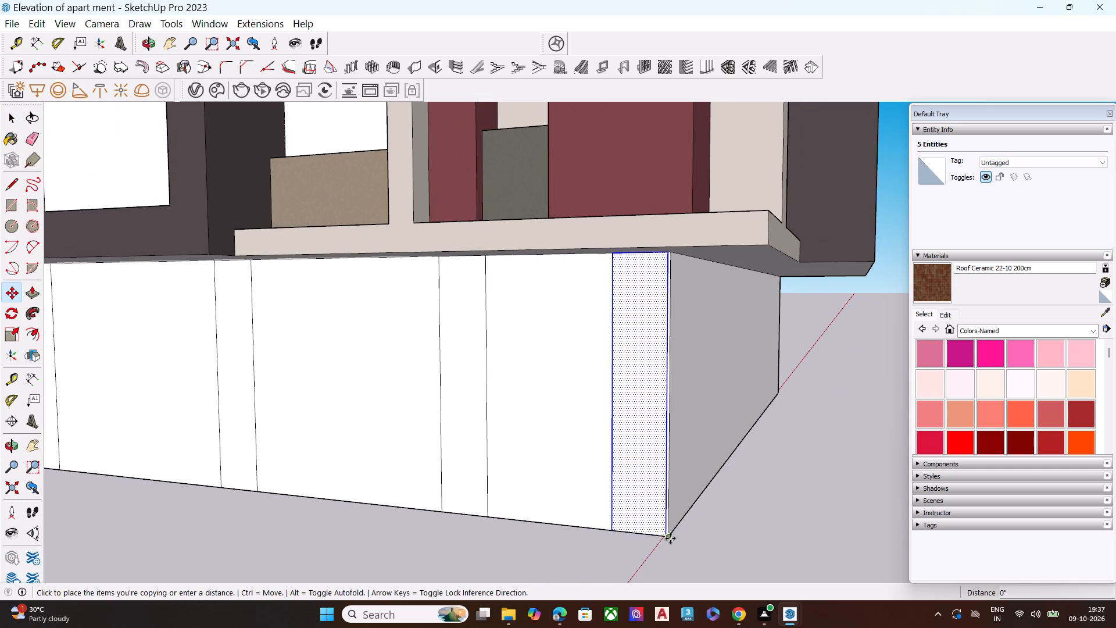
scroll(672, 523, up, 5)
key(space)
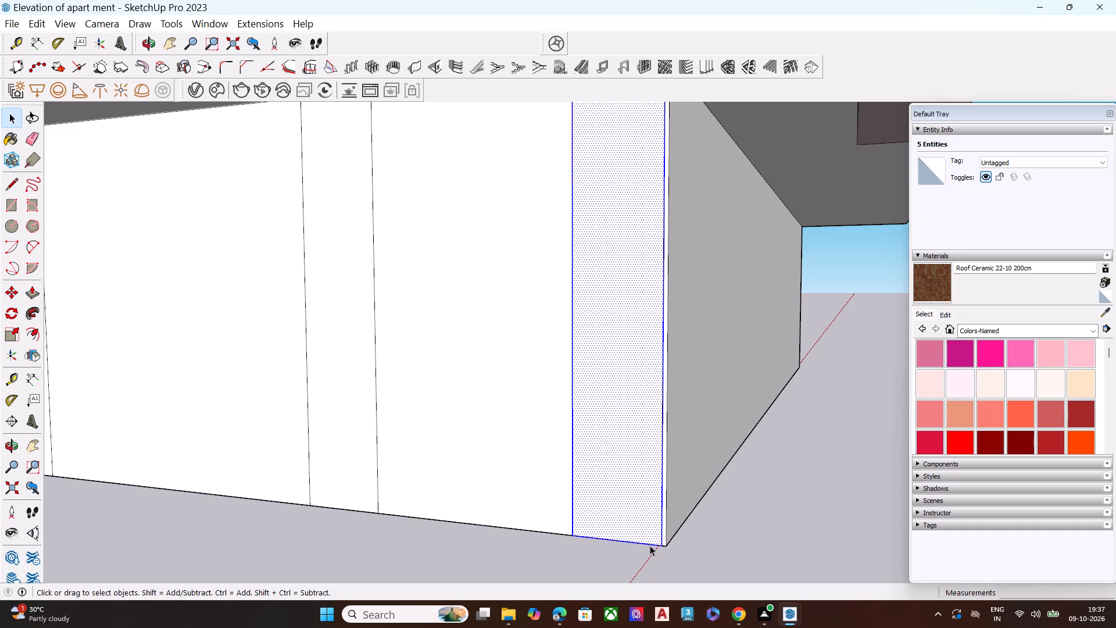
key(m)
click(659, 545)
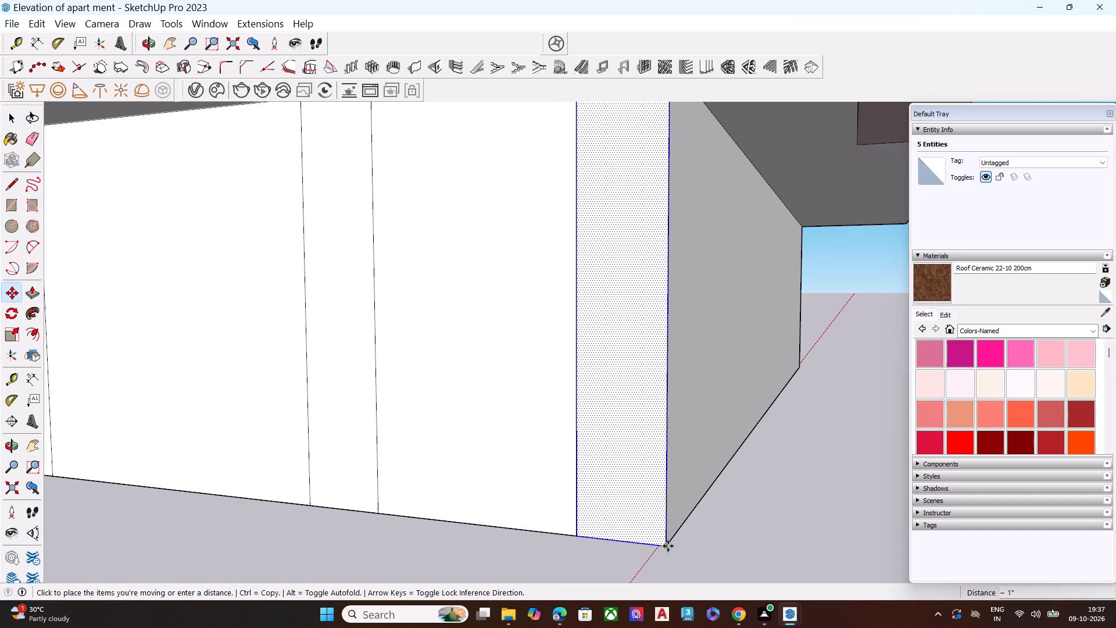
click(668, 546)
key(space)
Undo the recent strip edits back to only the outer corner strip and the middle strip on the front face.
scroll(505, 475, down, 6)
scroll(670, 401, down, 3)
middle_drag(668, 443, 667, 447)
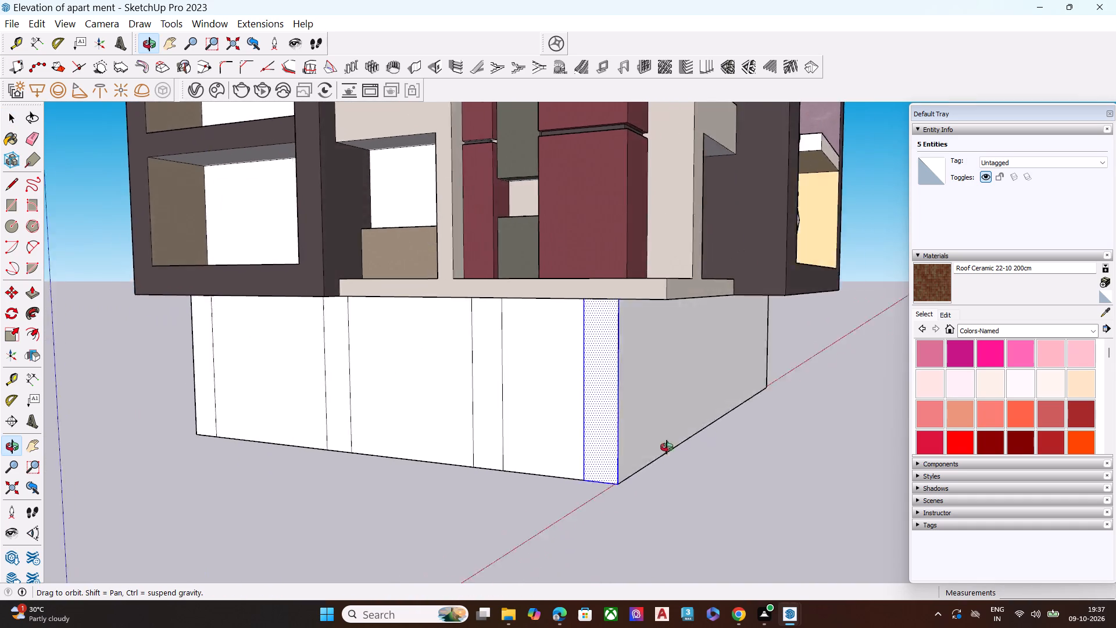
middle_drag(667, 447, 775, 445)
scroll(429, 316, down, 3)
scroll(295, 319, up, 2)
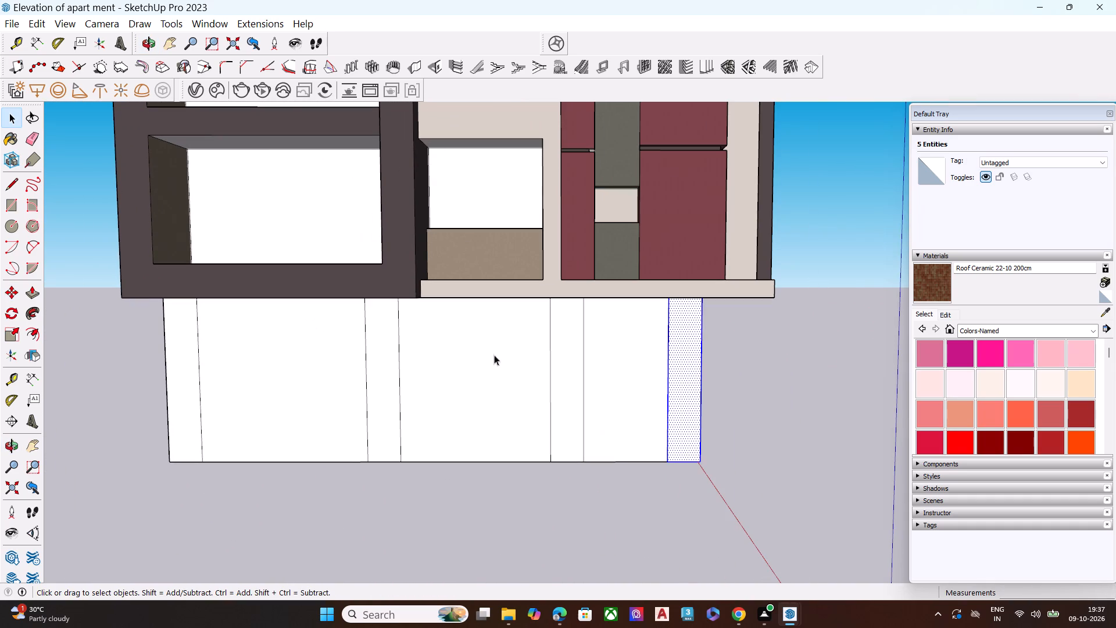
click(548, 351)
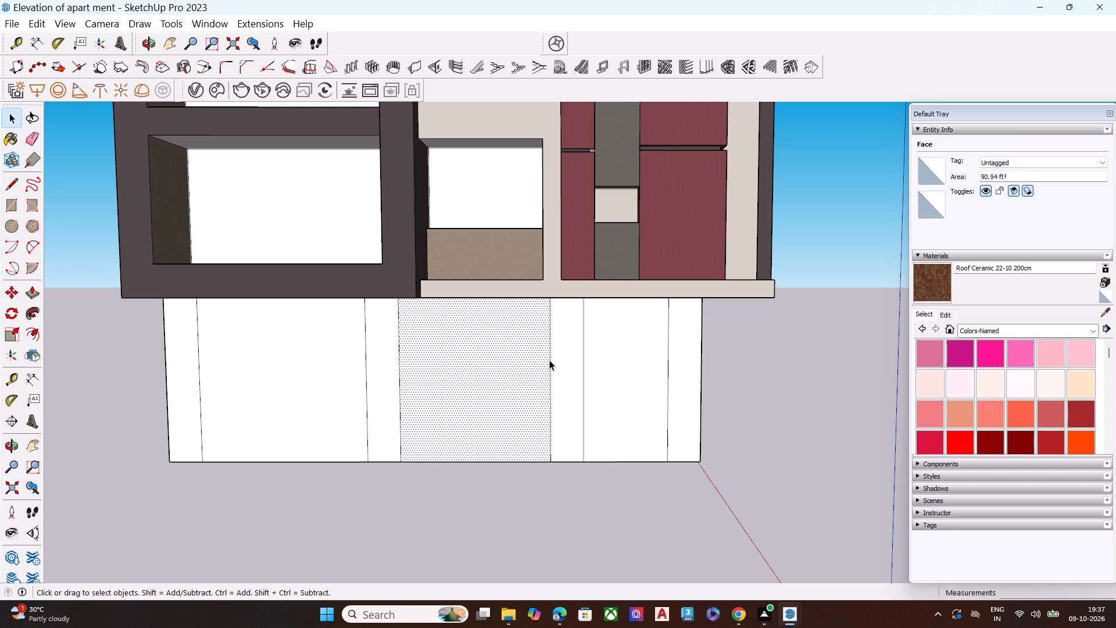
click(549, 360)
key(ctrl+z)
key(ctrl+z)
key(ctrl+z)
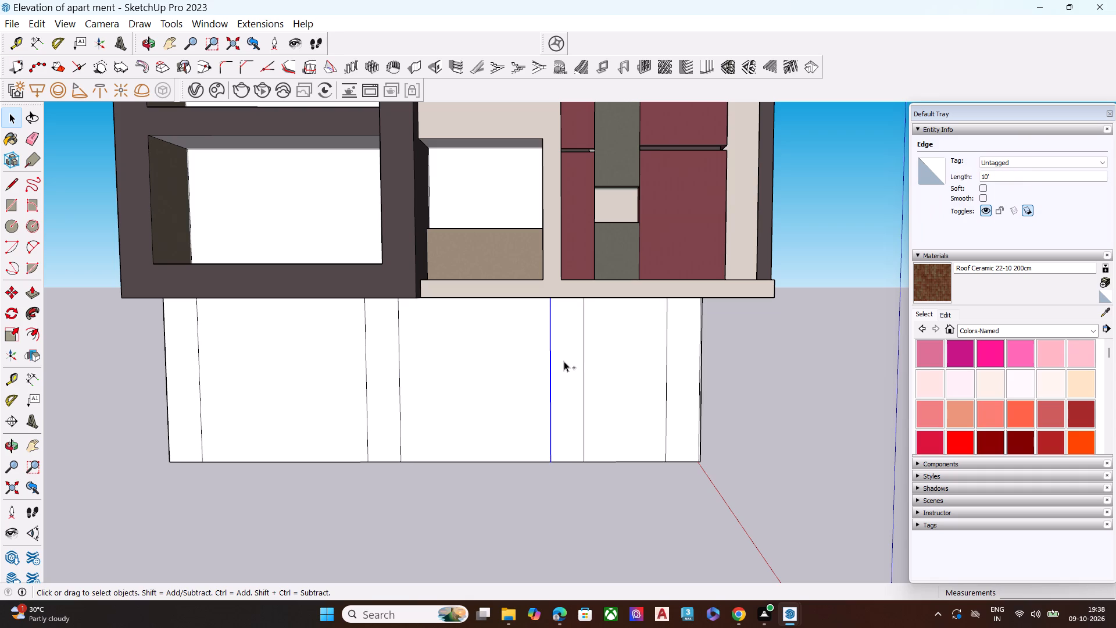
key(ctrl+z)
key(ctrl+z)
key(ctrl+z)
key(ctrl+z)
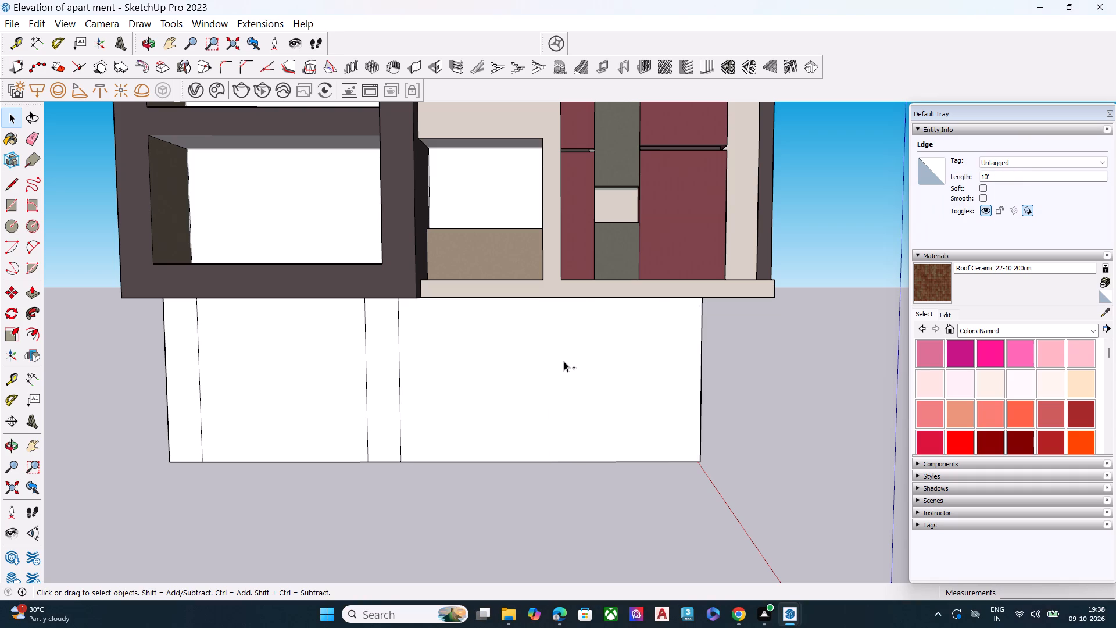
Move the middle strip about 1' 3/4" along the base block's bottom edge toward the red column corner.
drag(405, 402, 363, 384)
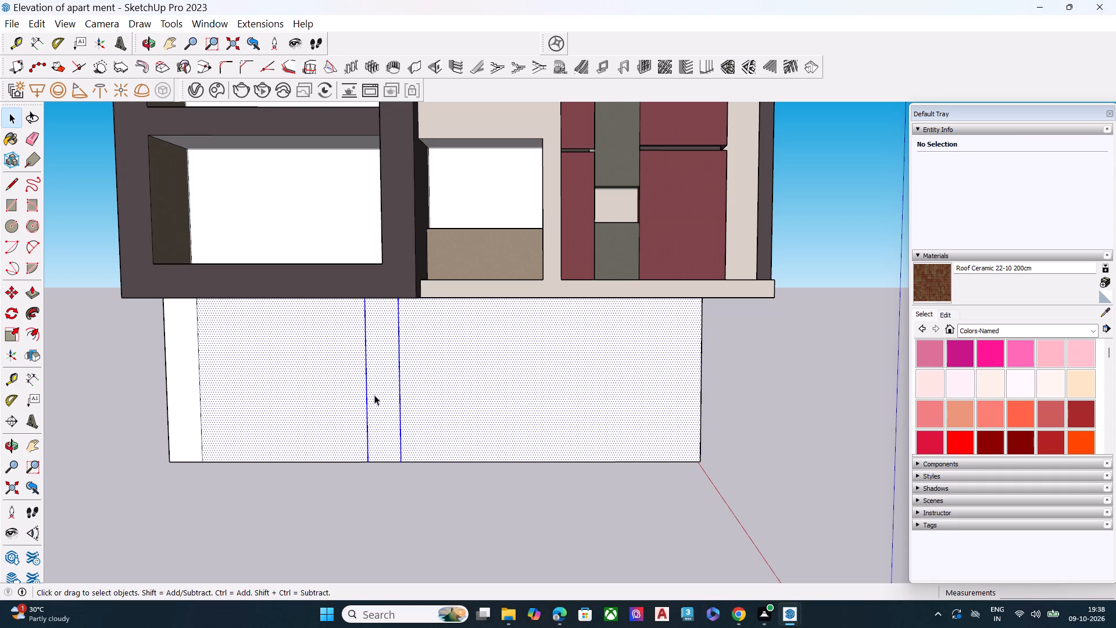
click(377, 396)
double_click(380, 404)
key(m)
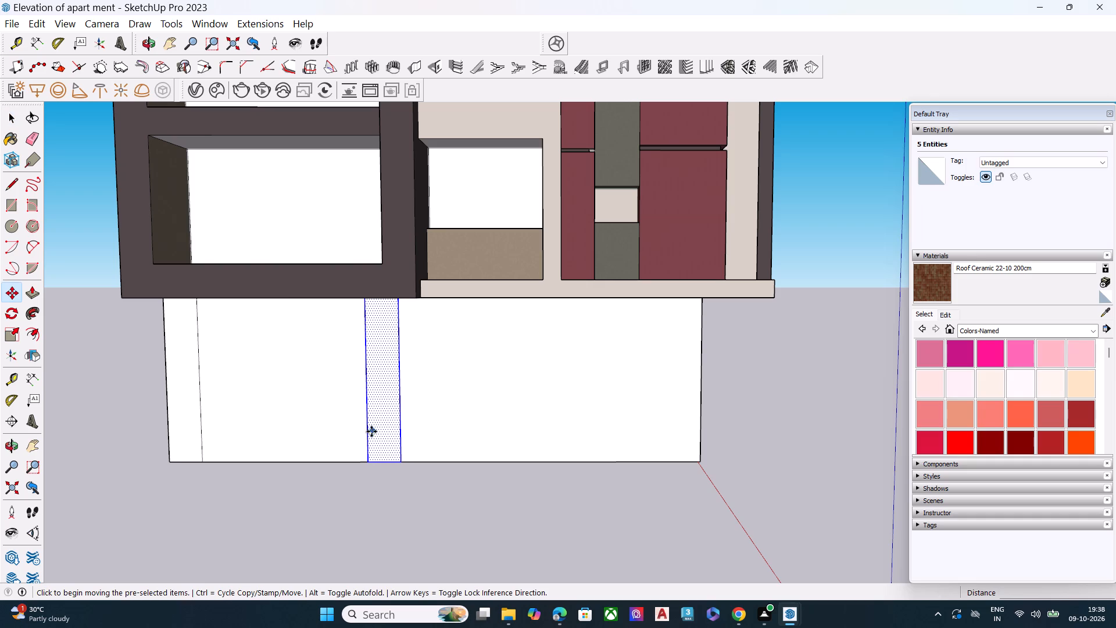
click(370, 462)
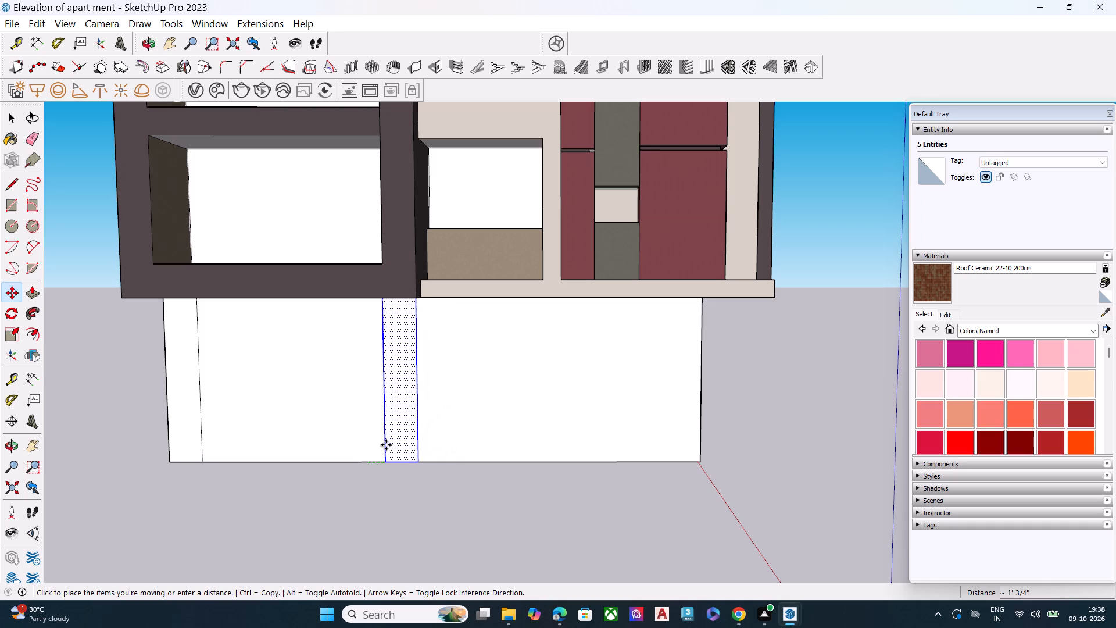
click(386, 445)
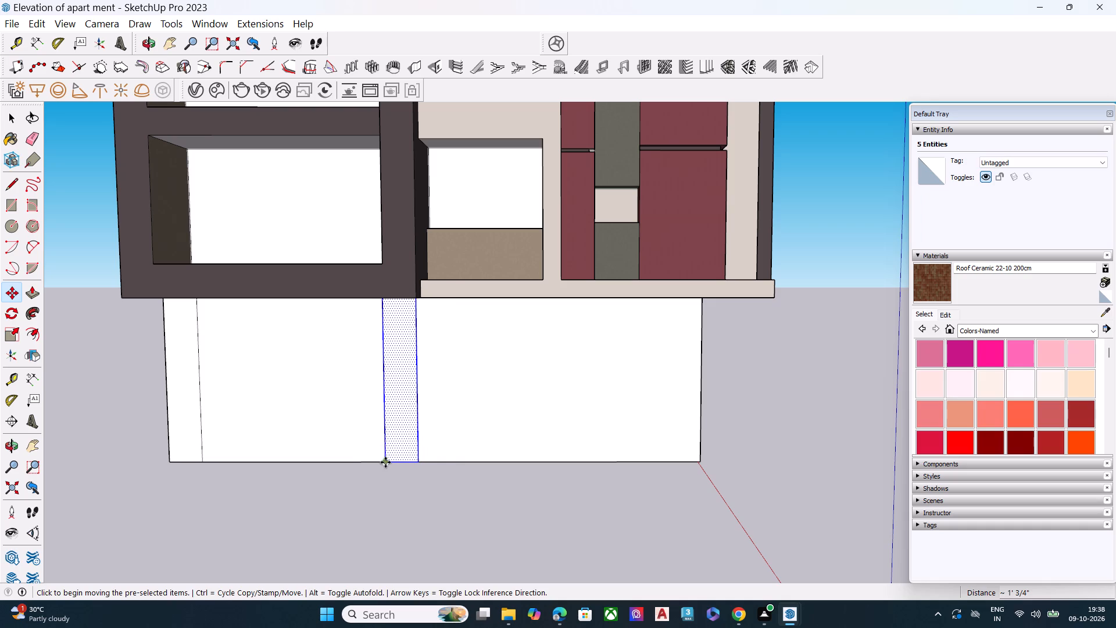
Copy the middle strip 9' along the base block's bottom edge toward the red column corner.
click(385, 462)
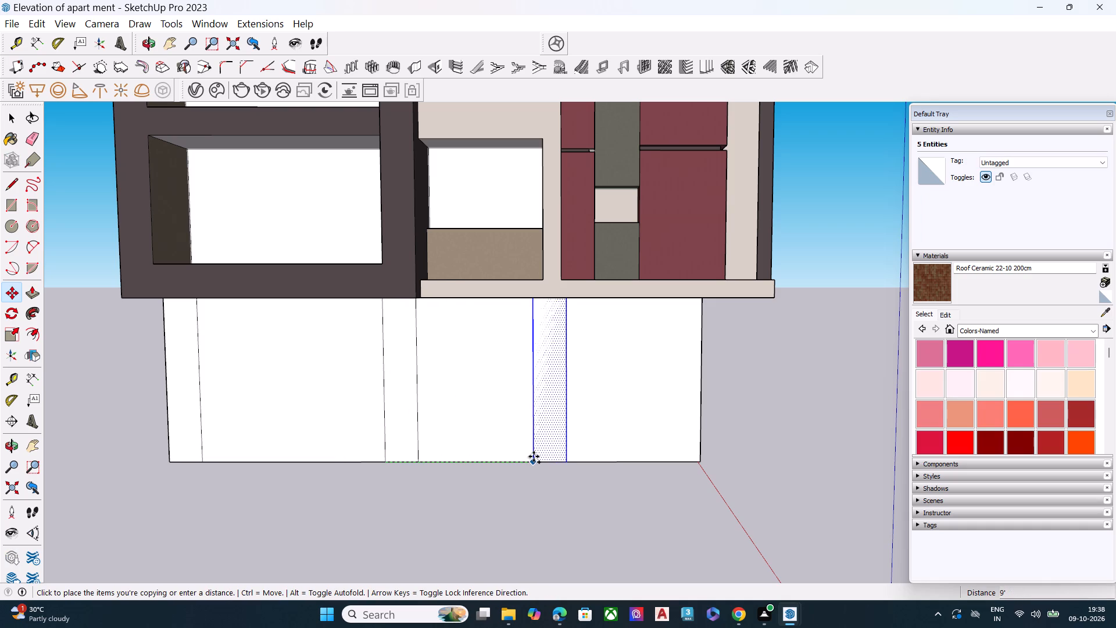
click(534, 456)
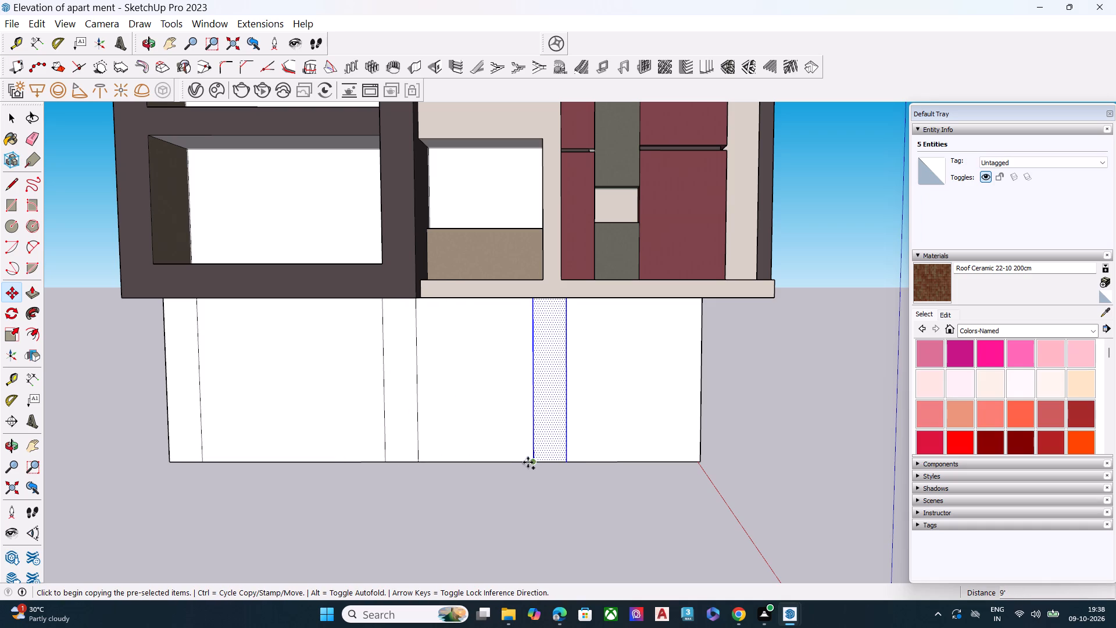
Copy the 2' strip along the base block's bottom edge toward the red column corner, shifting the copy about 4 1/4" to sit flush.
click(534, 461)
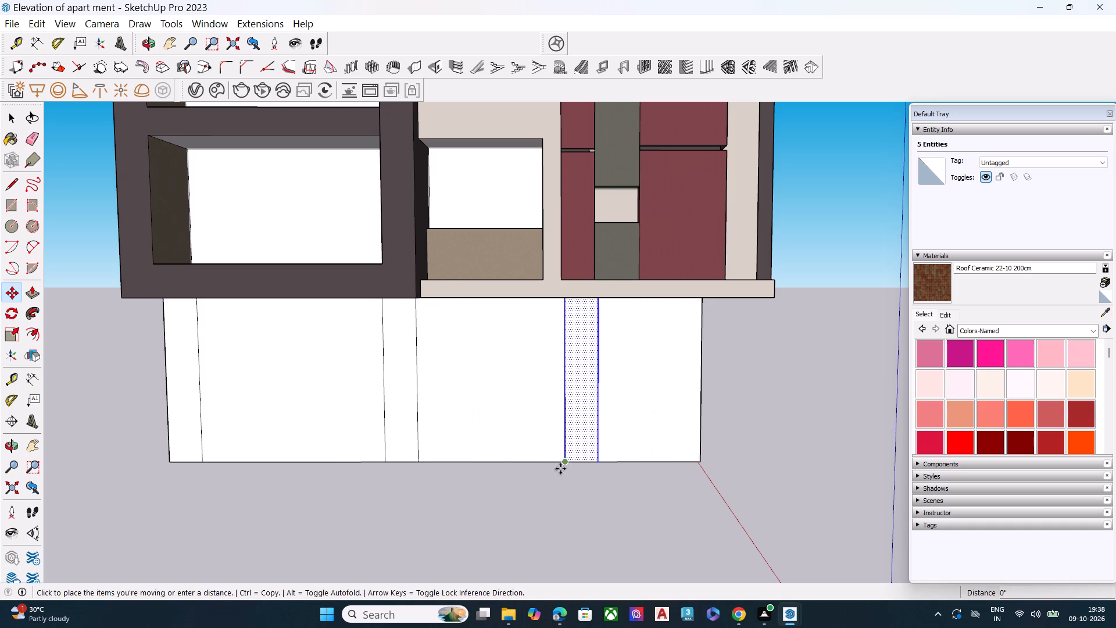
click(661, 465)
key(space)
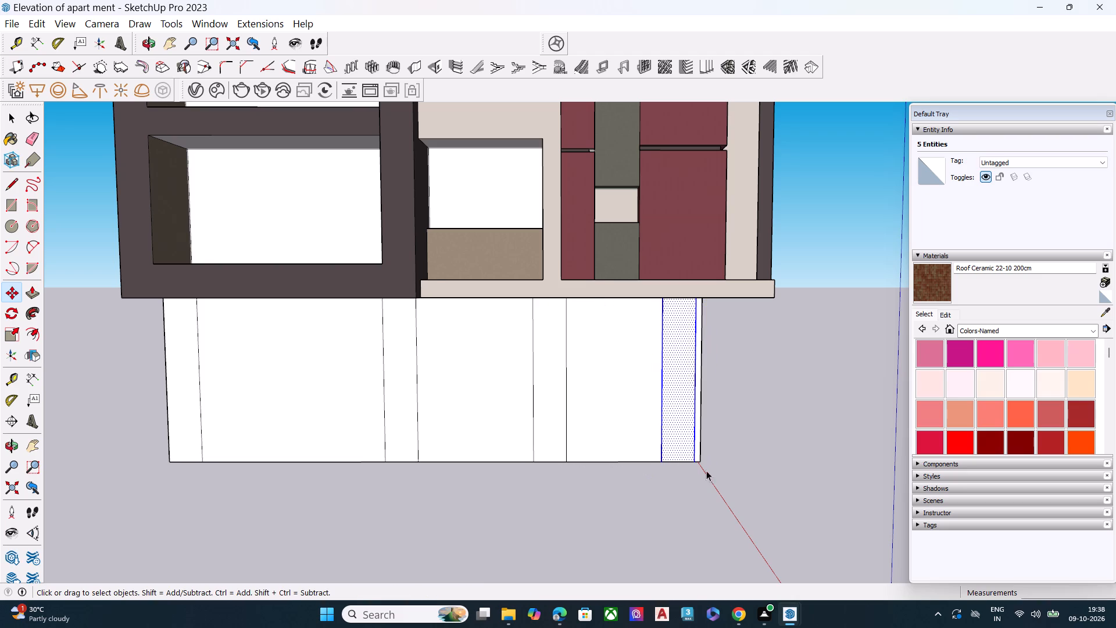
scroll(706, 449, up, 2)
scroll(702, 449, down, 1)
scroll(699, 449, up, 4)
key(m)
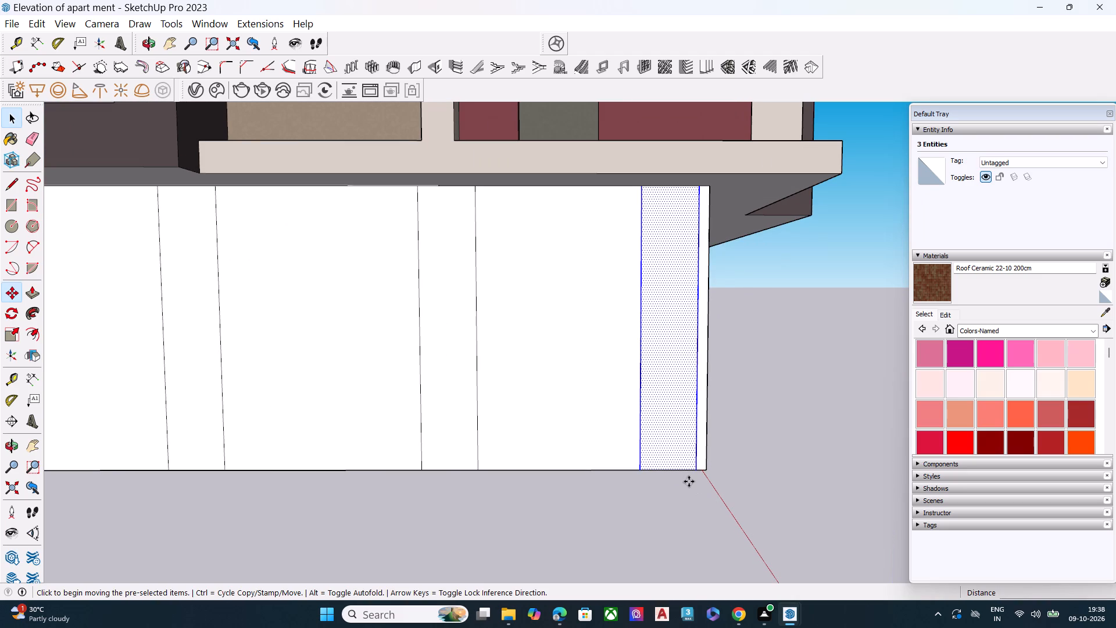
click(696, 470)
click(704, 470)
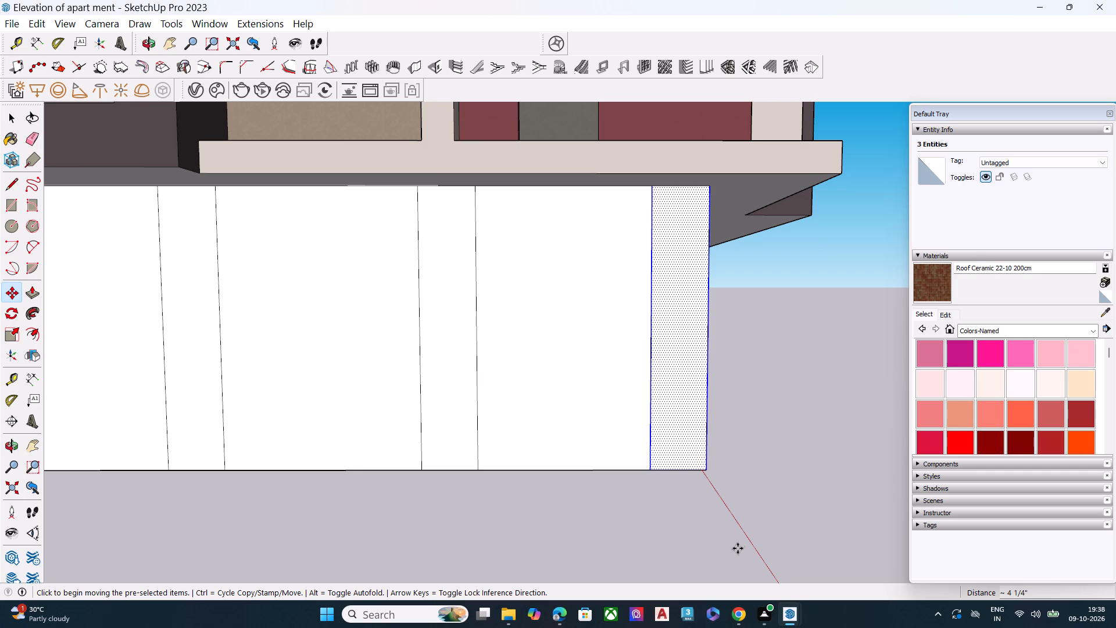
Move the middle strip away from the red column corner along the bottom edge, about 8 1/2" and a further 8".
scroll(391, 426, down, 10)
middle_drag(593, 487, 572, 509)
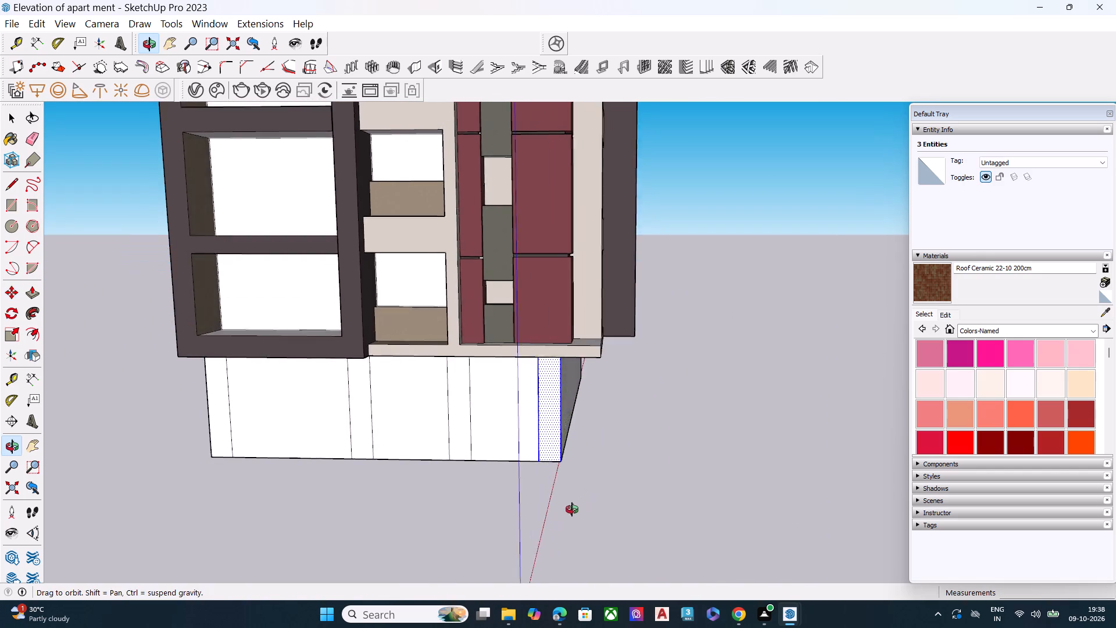
middle_drag(572, 509, 524, 511)
scroll(357, 417, up, 6)
middle_drag(366, 412, 479, 412)
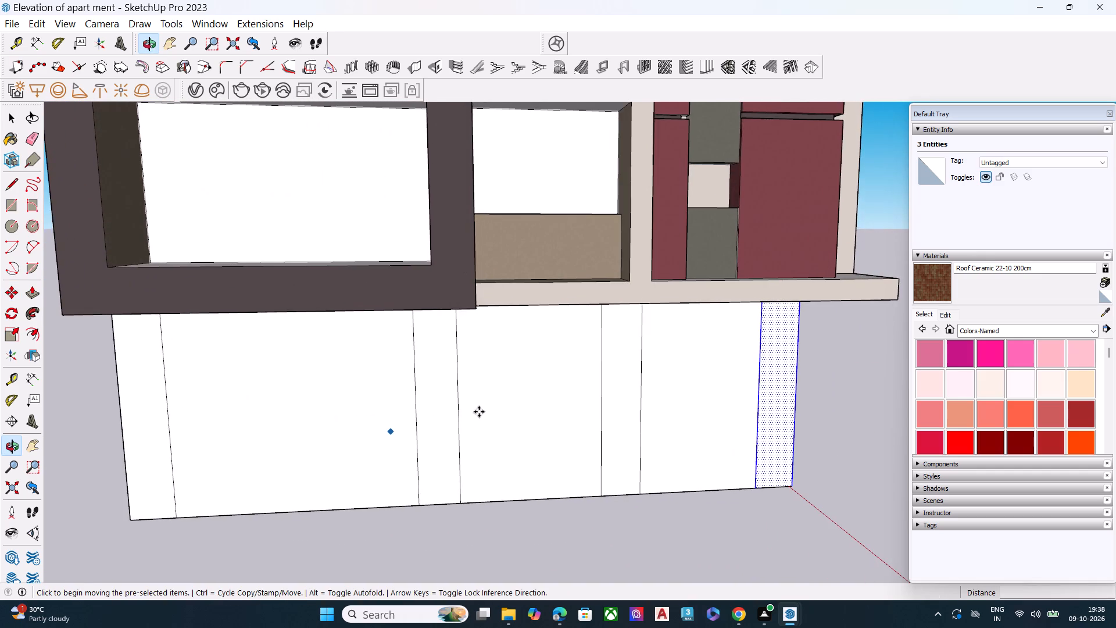
scroll(479, 412, up, 5)
key(space)
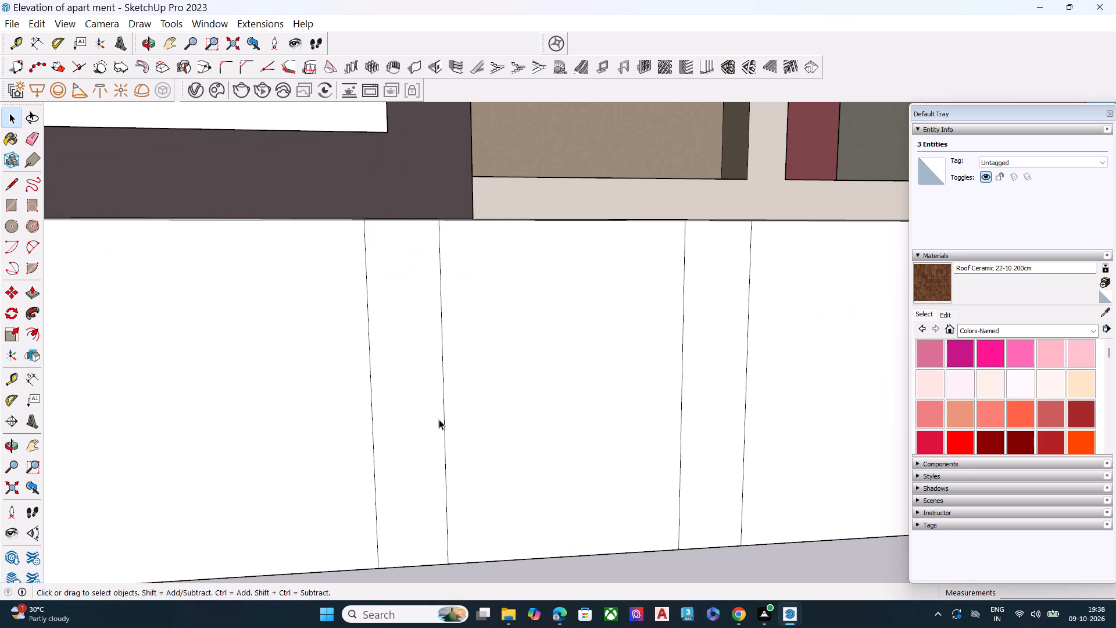
double_click(392, 436)
key(m)
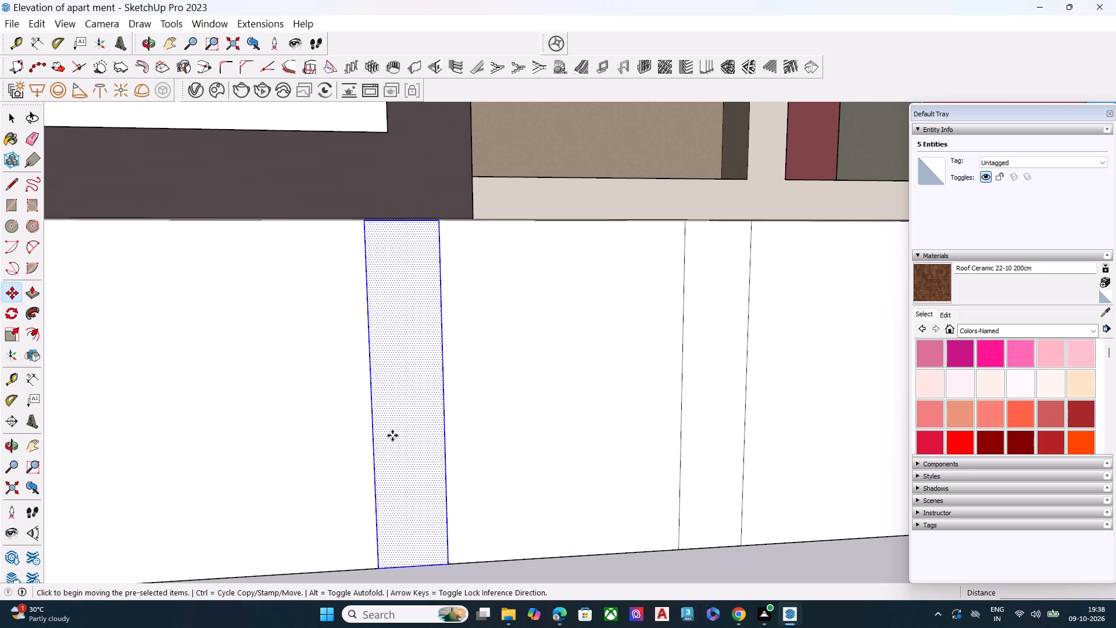
scroll(399, 447, down, 3)
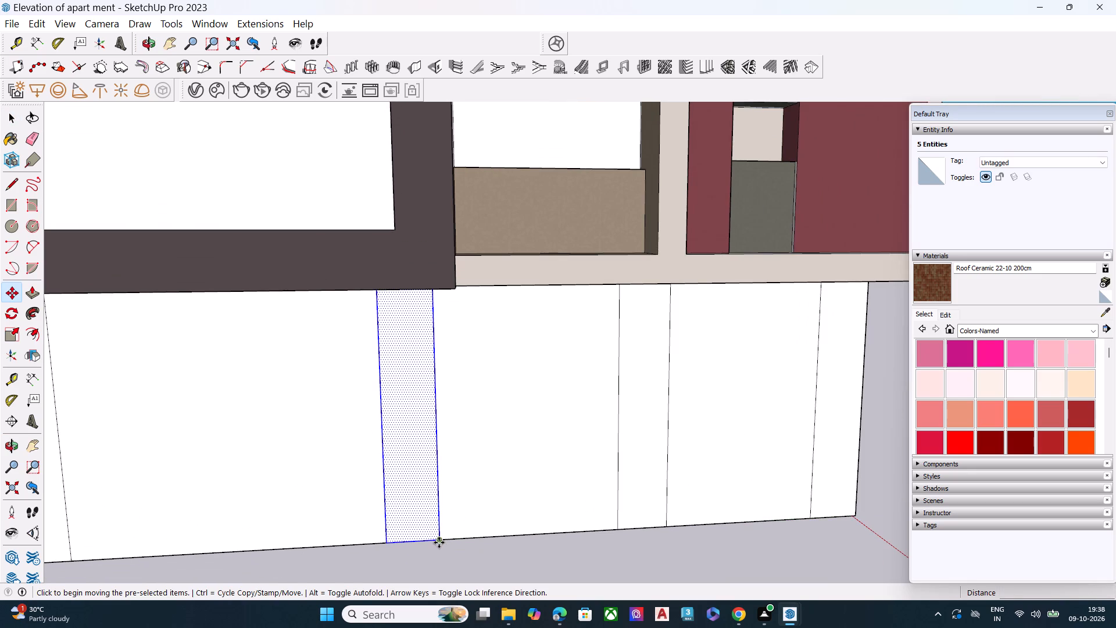
click(441, 539)
click(421, 540)
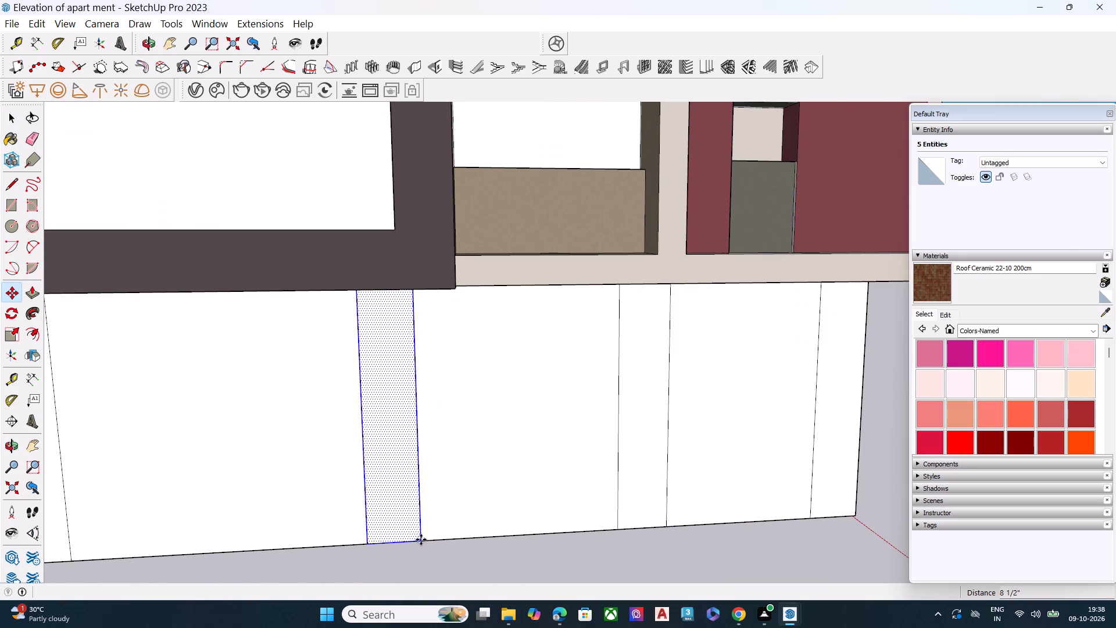
click(422, 542)
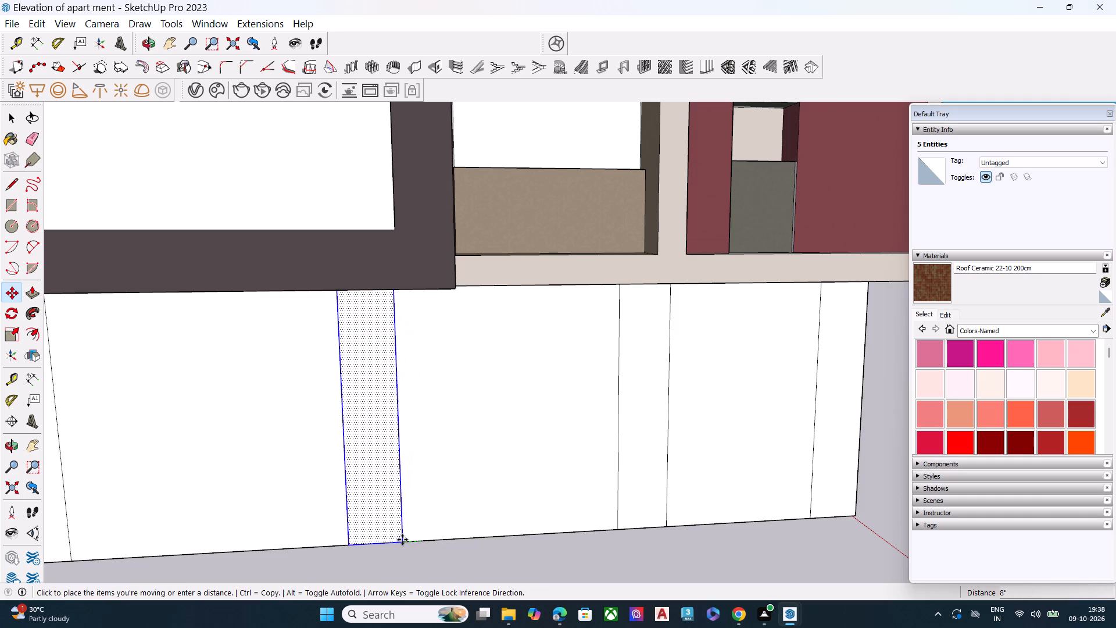
click(402, 540)
Copy the outer corner strip about 5' 4" off the base block, clear of the building's side wall.
scroll(293, 531, down, 7)
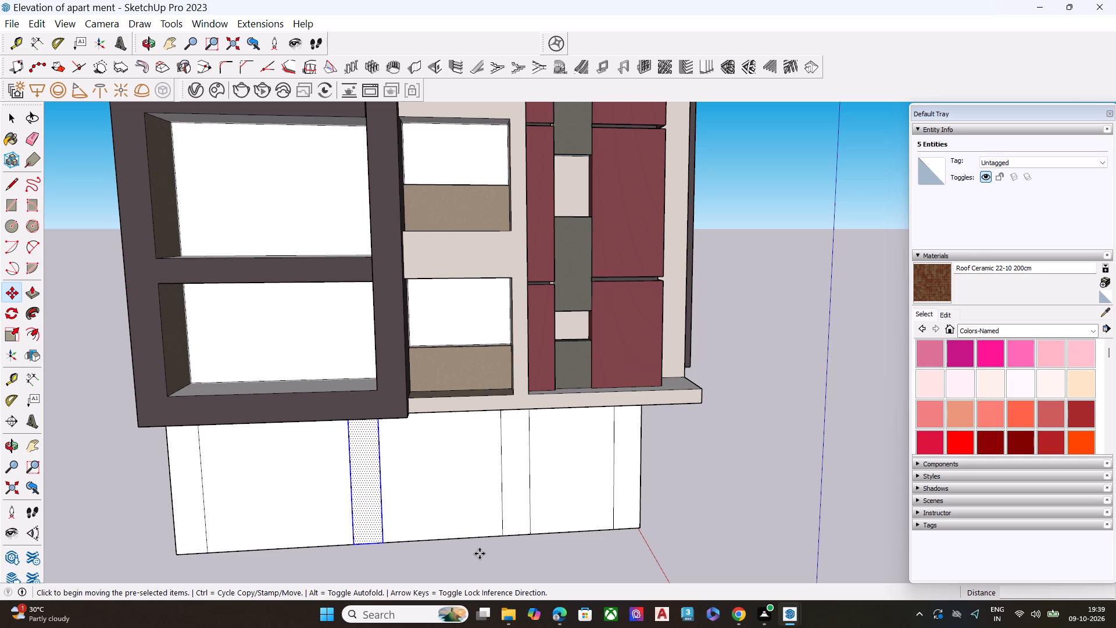
scroll(480, 479, down, 3)
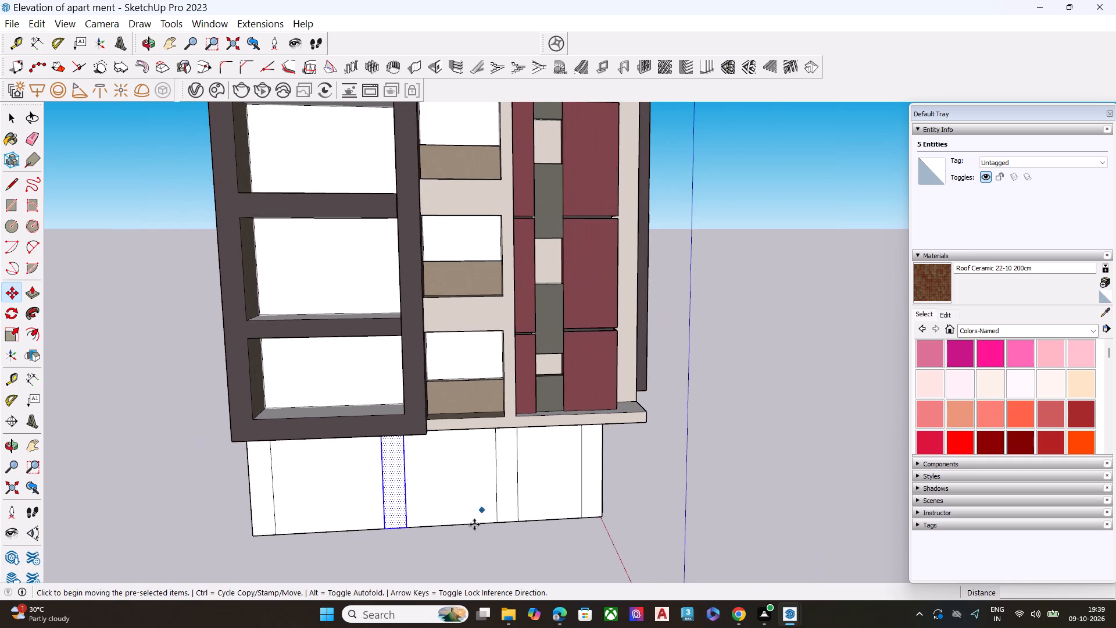
middle_drag(463, 530, 428, 512)
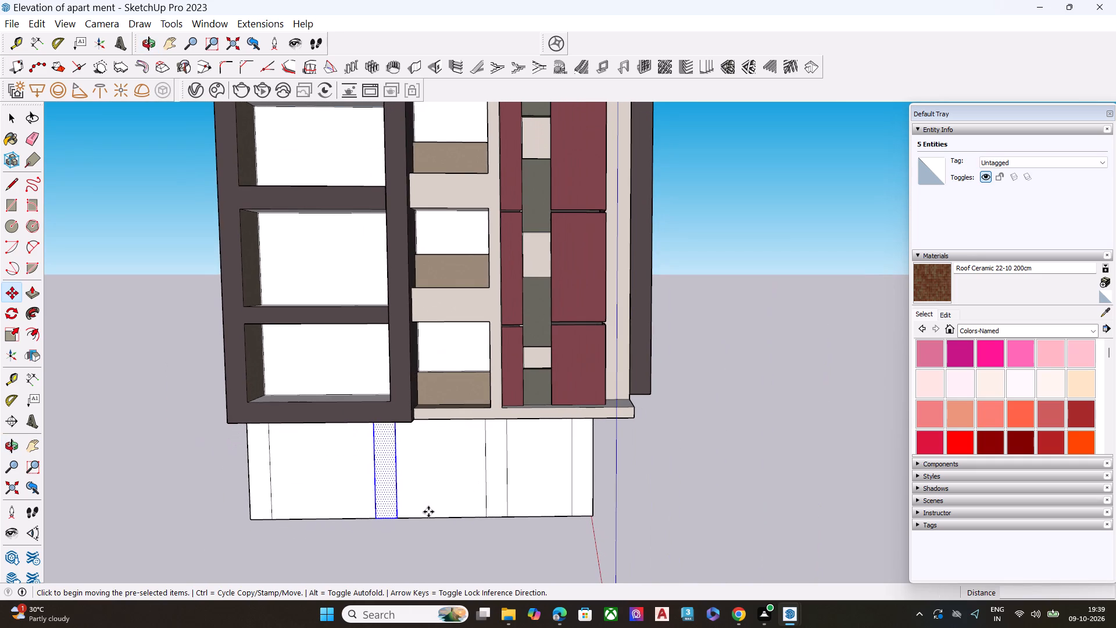
scroll(480, 486, down, 2)
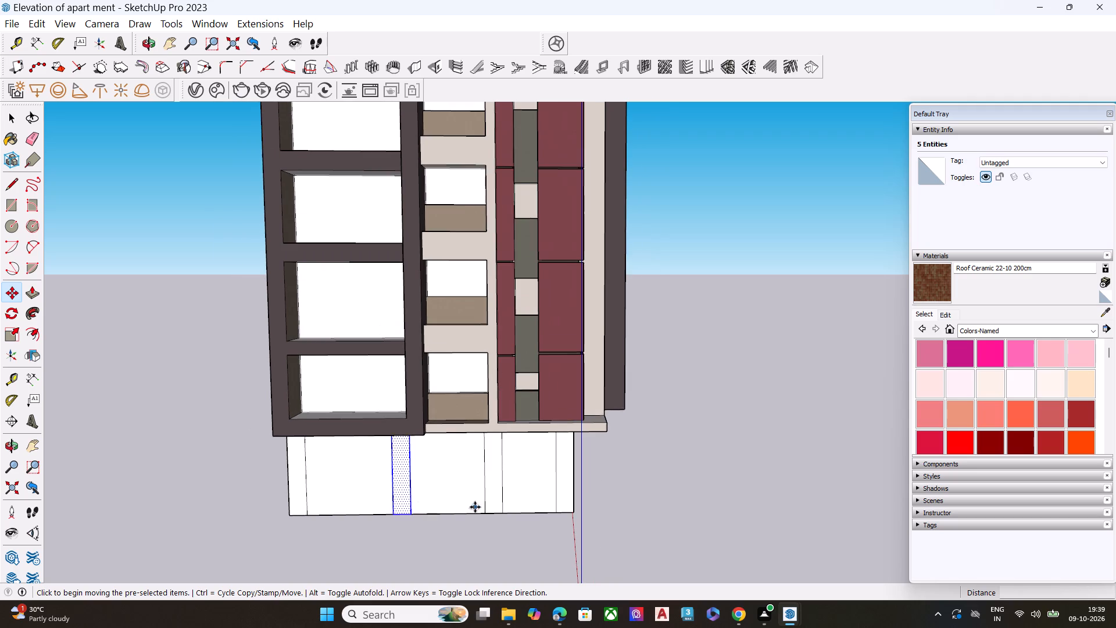
middle_drag(371, 511, 548, 508)
key(space)
double_click(346, 538)
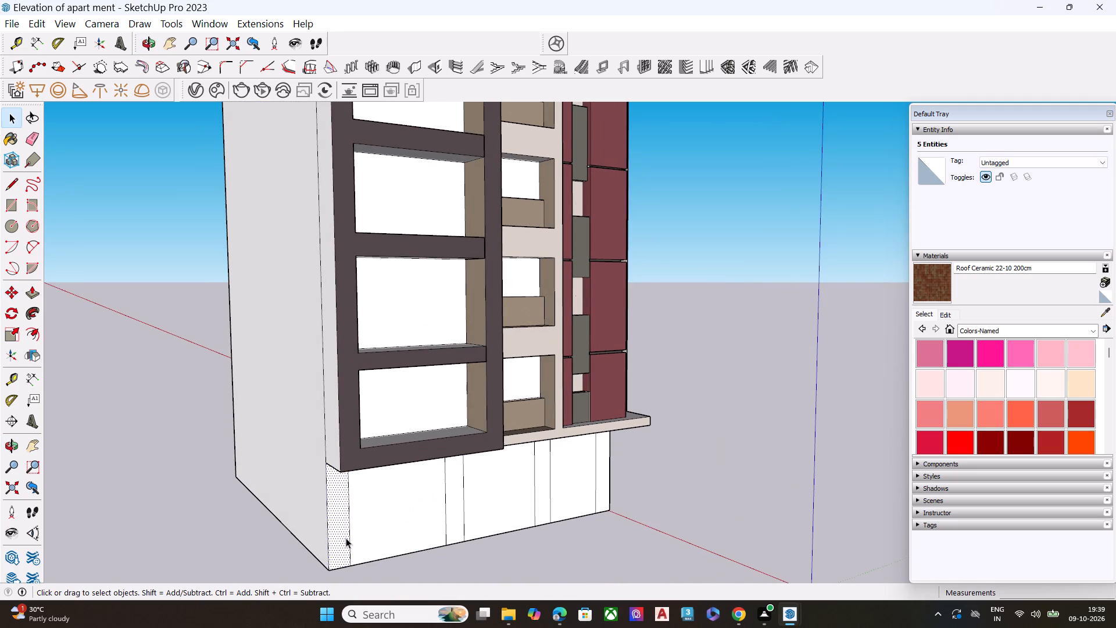
key(m)
click(327, 570)
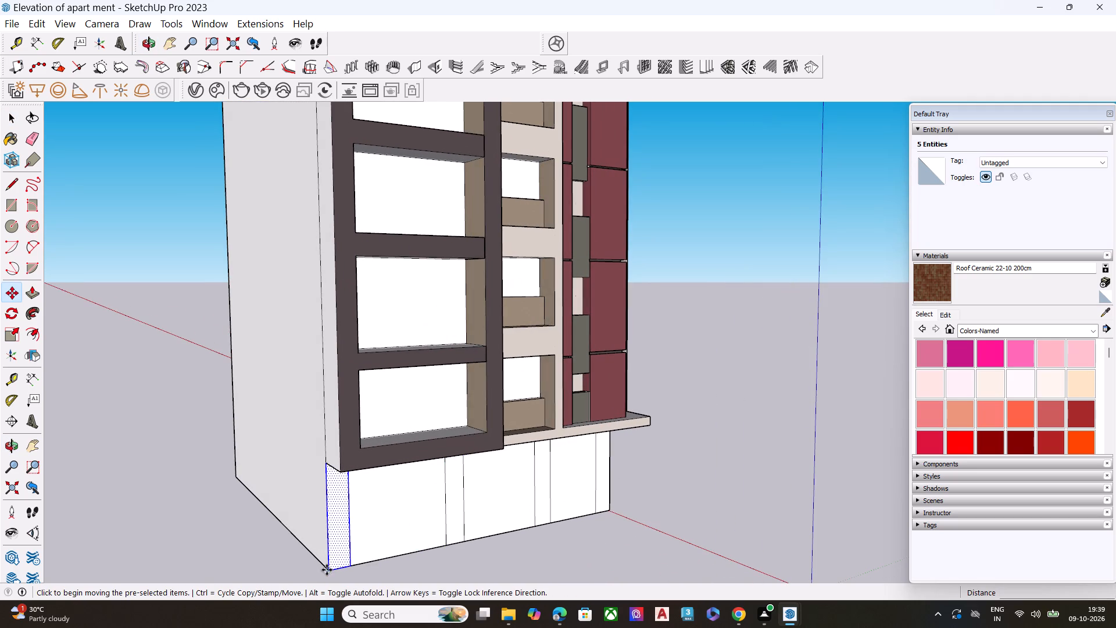
scroll(269, 571, down, 4)
scroll(283, 426, down, 3)
scroll(281, 422, up, 3)
scroll(281, 419, down, 3)
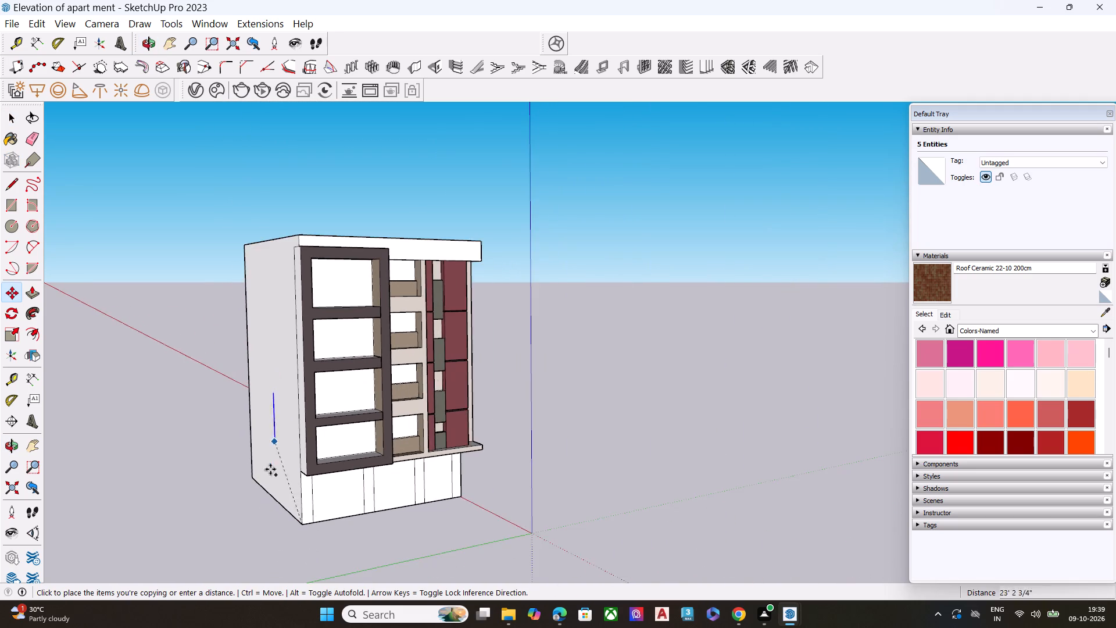
scroll(266, 531, up, 6)
click(260, 534)
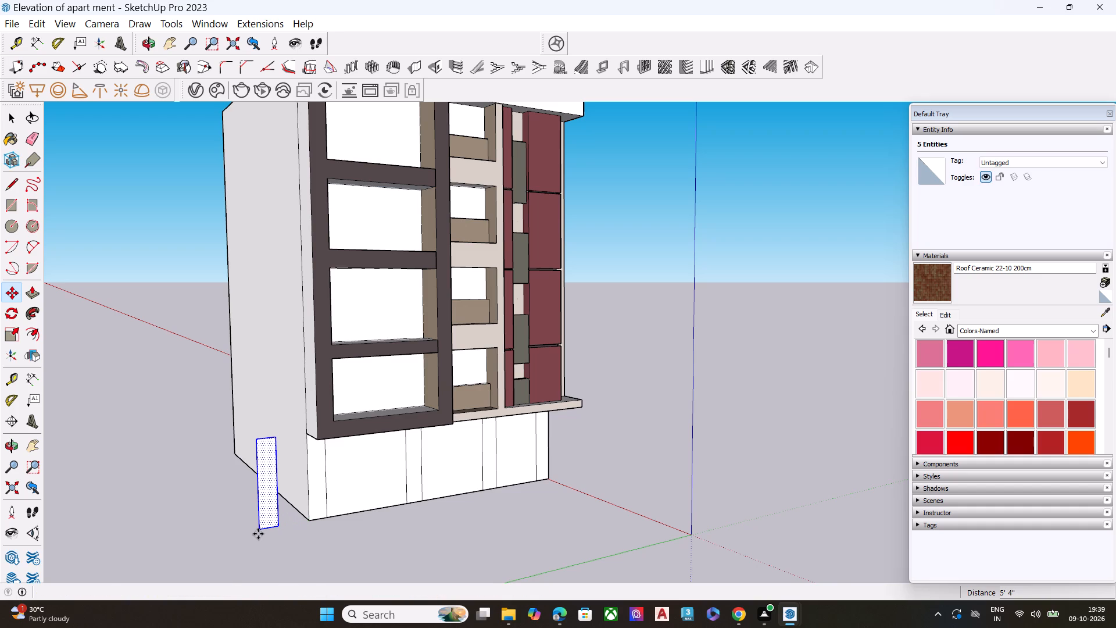
key(space)
Rotate the loose strip copy 90° about its bottom corner so it lies parallel to the side wall.
scroll(263, 522, up, 2)
key(q)
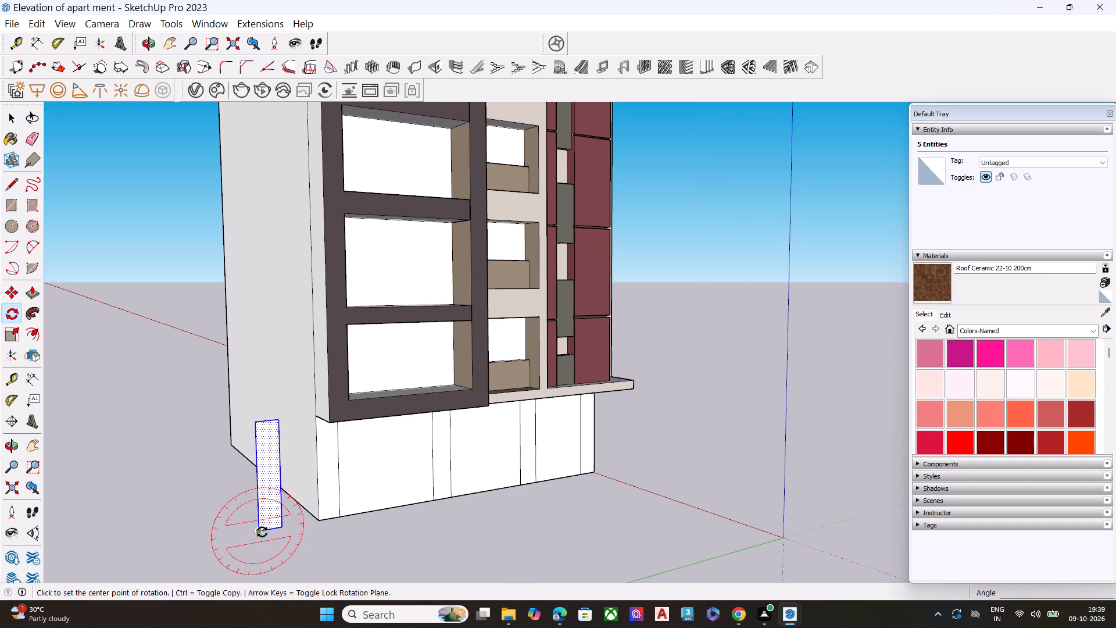
middle_drag(259, 533, 495, 548)
scroll(465, 485, down, 7)
scroll(490, 562, up, 7)
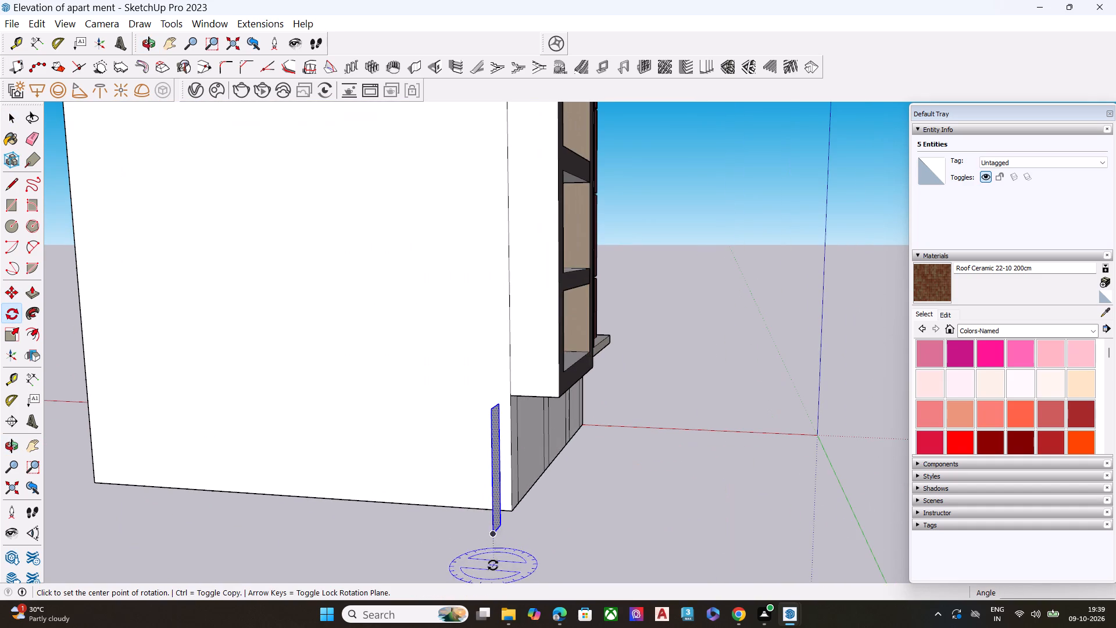
click(497, 537)
click(555, 539)
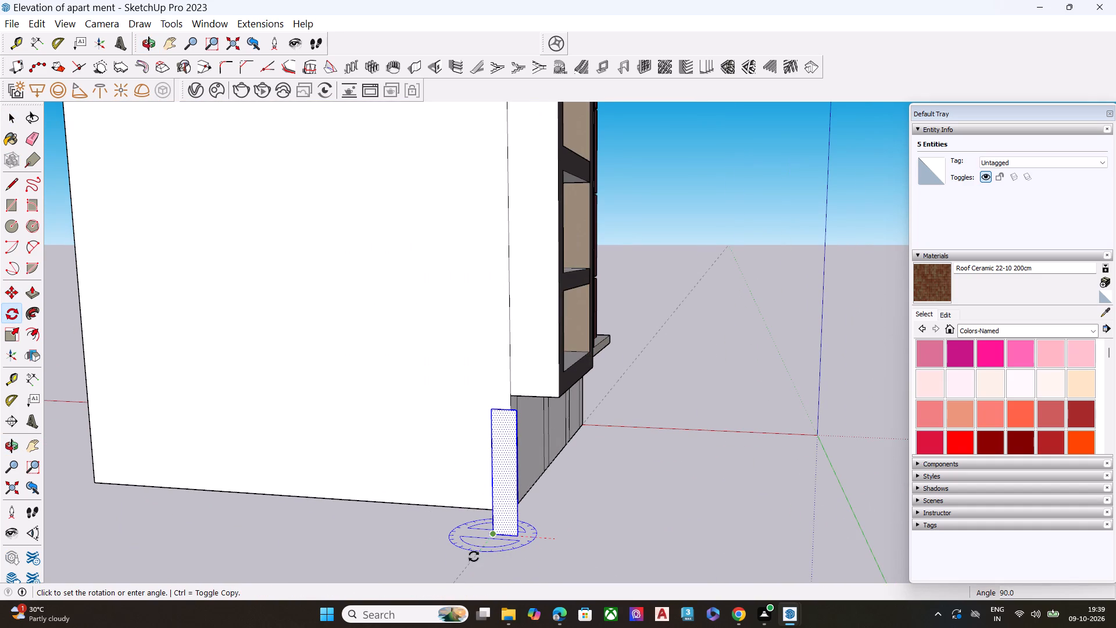
click(474, 556)
key(space)
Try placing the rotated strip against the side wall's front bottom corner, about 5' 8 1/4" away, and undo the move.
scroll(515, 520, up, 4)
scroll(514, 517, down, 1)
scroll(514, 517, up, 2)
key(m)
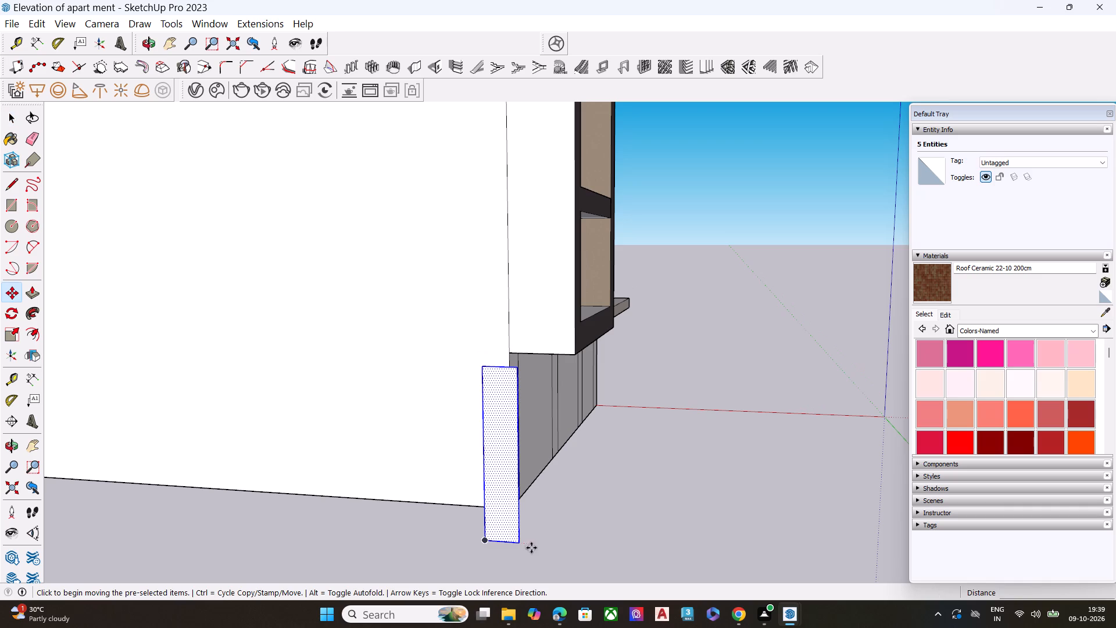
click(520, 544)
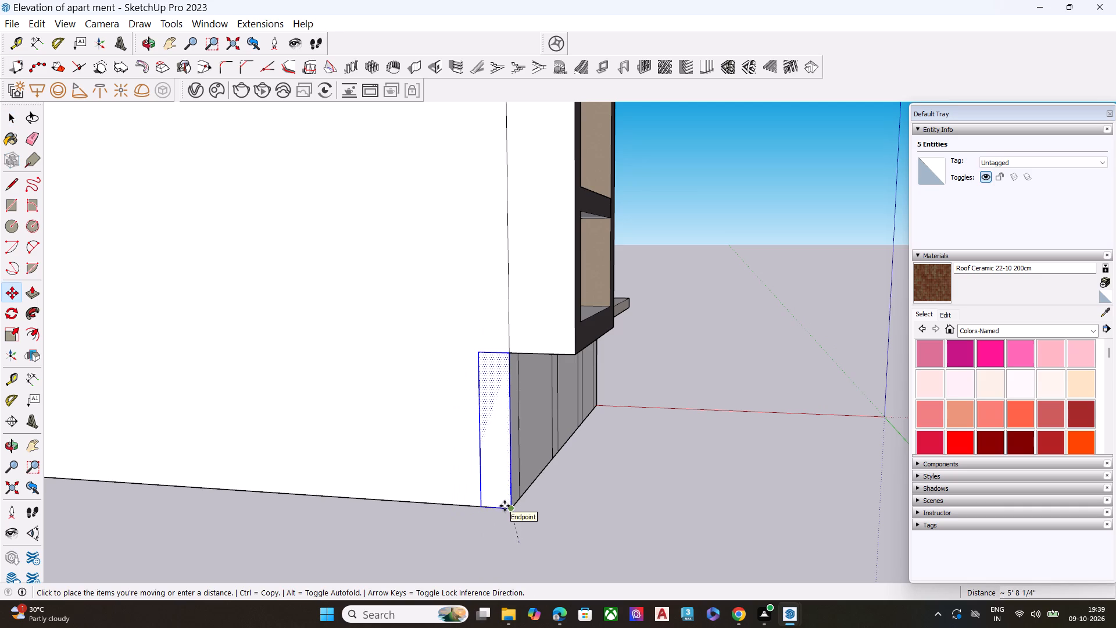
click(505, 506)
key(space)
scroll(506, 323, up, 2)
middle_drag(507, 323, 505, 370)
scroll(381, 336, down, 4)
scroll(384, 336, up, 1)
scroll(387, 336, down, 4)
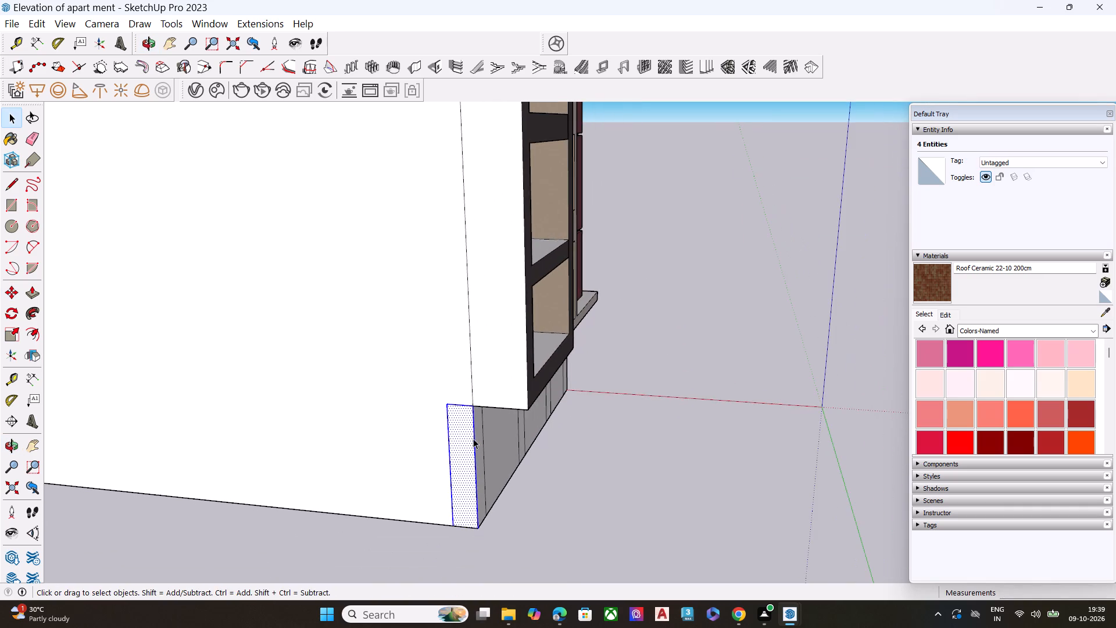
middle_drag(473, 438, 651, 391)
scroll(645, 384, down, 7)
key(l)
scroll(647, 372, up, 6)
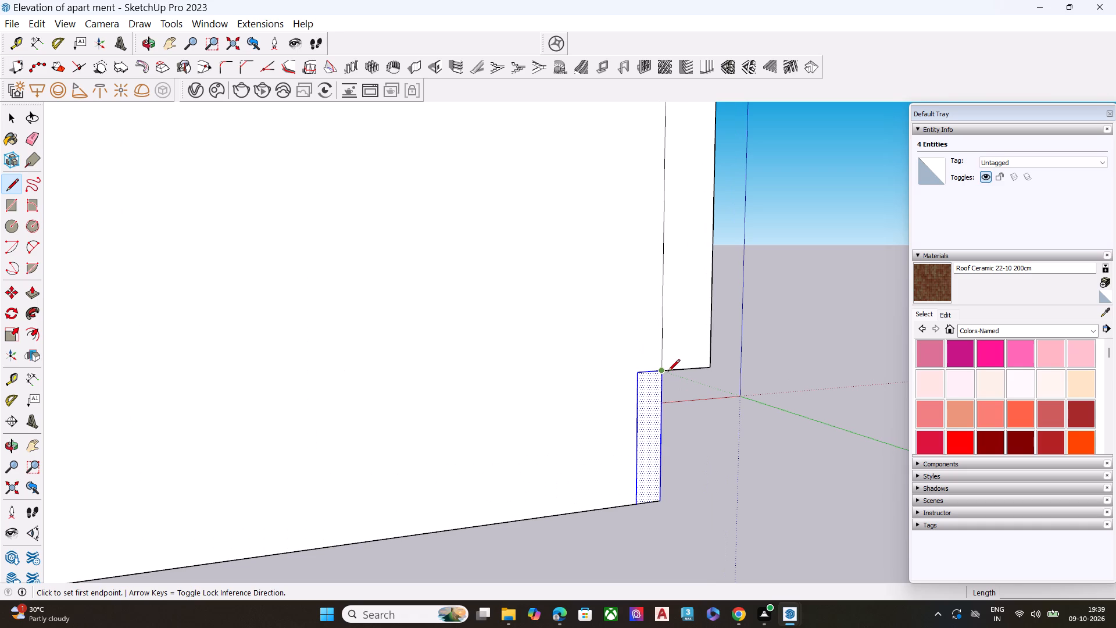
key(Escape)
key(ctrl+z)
Draw a line across the side wall at the base block's top level and continue it about 32' 2 3/4" across the rear wall.
click(659, 372)
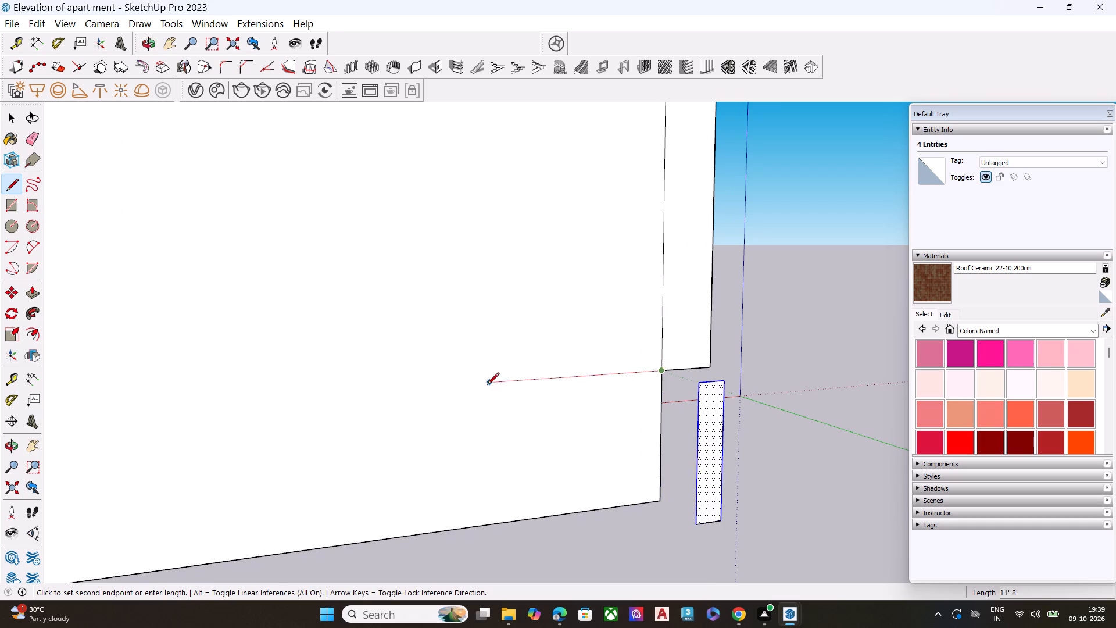
scroll(503, 389, down, 6)
click(259, 406)
key(space)
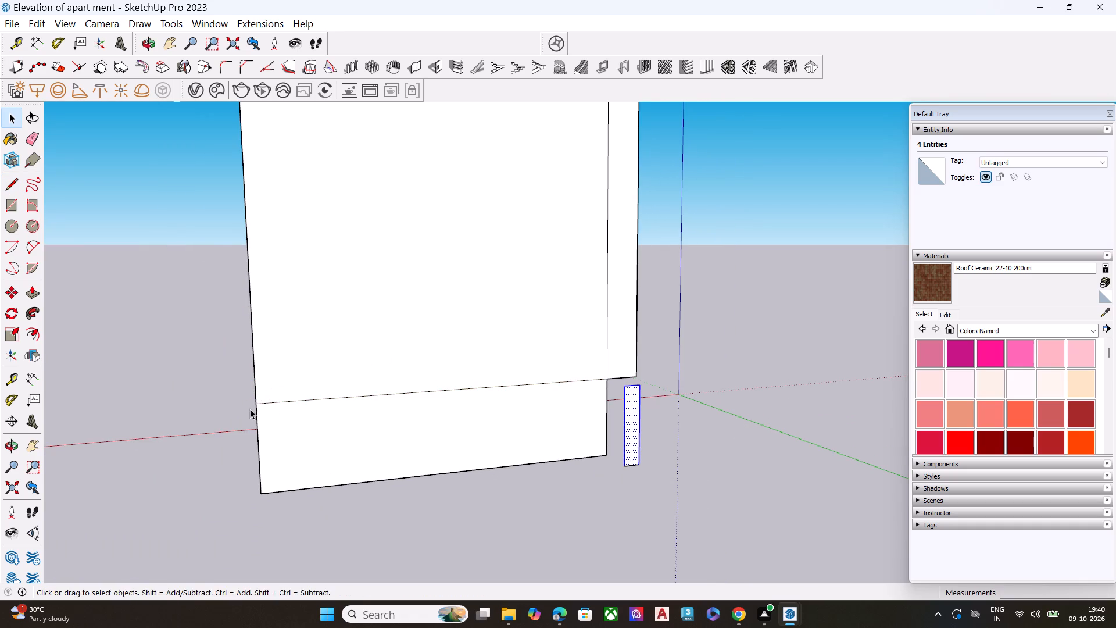
middle_drag(264, 409, 485, 409)
key(l)
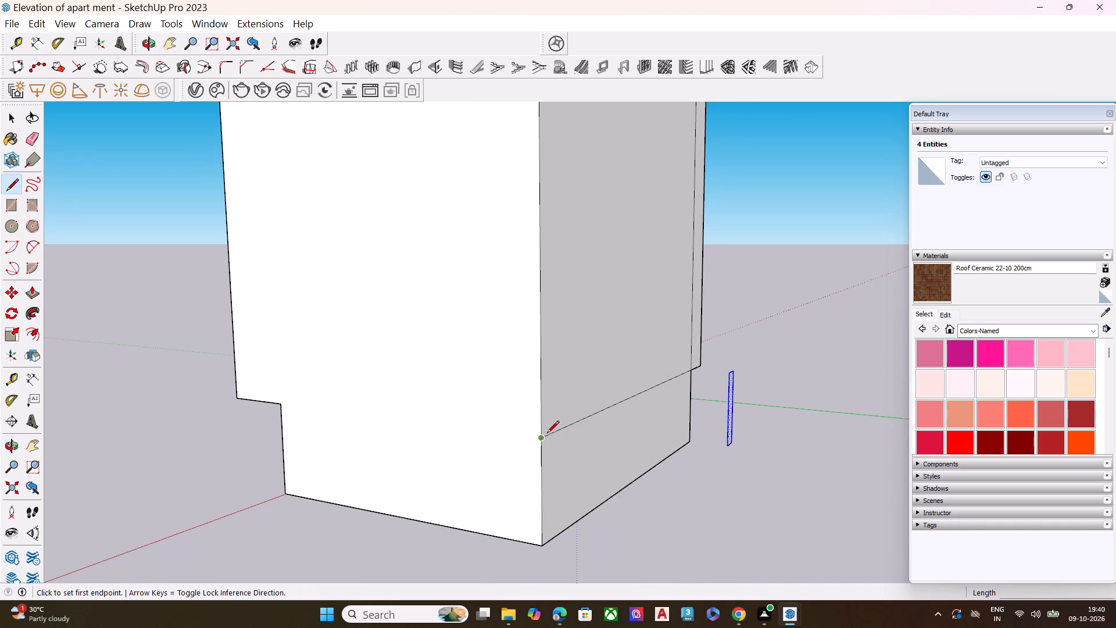
click(539, 438)
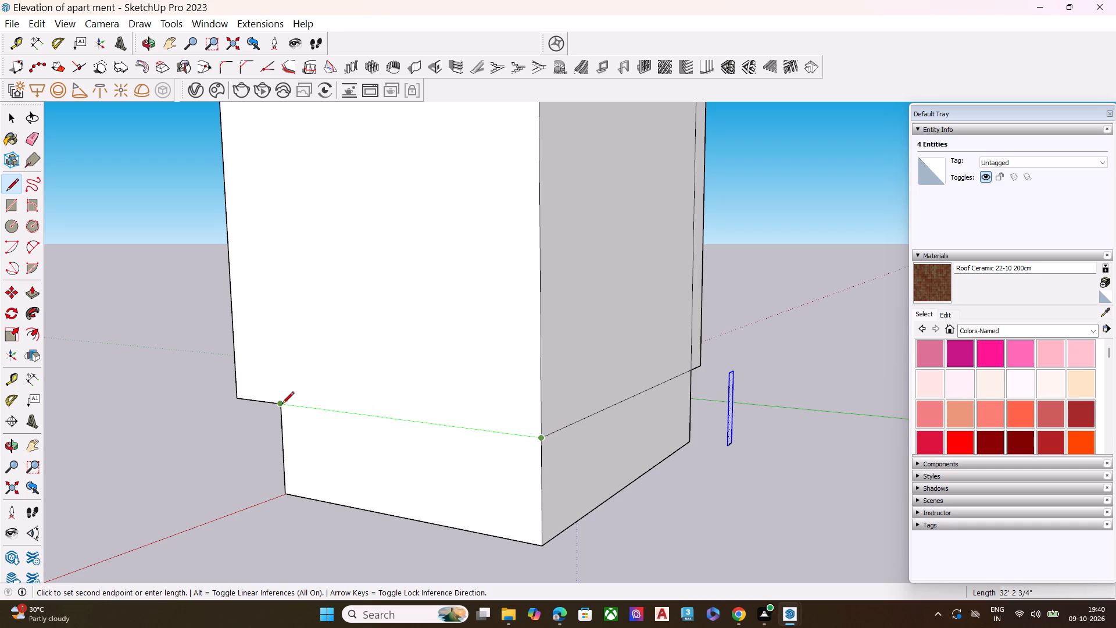
click(282, 405)
key(space)
Move the rotated strip onto the side wall so its bottom corner meets the base block's front corner.
scroll(281, 404, down, 7)
middle_drag(498, 451, 101, 424)
scroll(498, 451, up, 4)
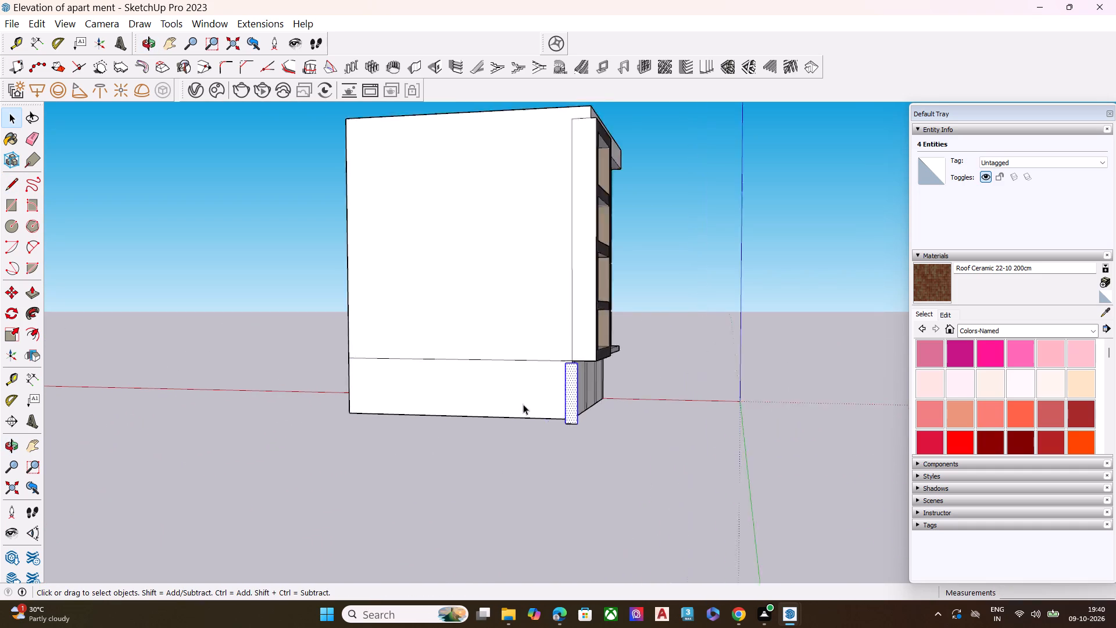
scroll(523, 404, up, 5)
middle_drag(609, 420, 461, 421)
scroll(468, 429, up, 8)
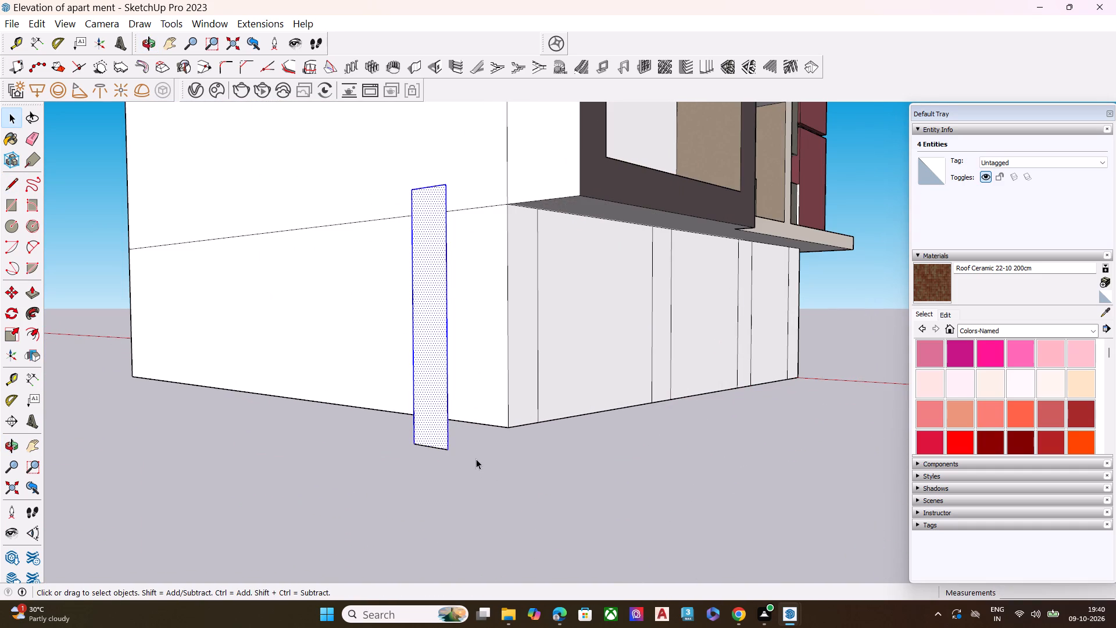
key(m)
click(447, 451)
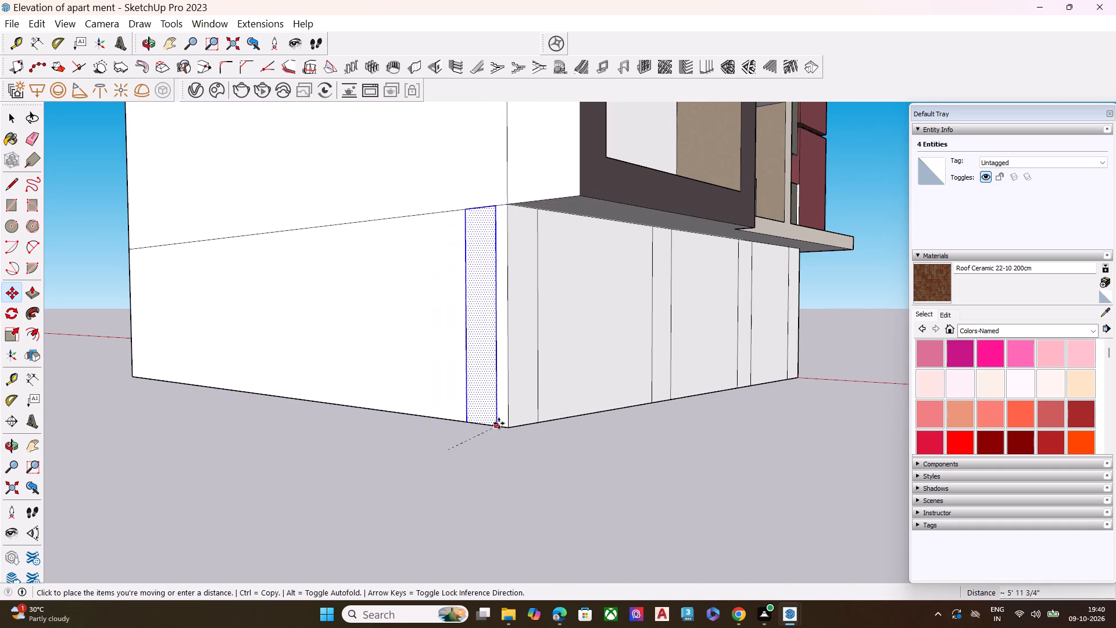
click(510, 427)
key(space)
Push the wide front panel beside the end column strip back through the base block, about 41' 2 3/4".
middle_drag(586, 362, 441, 372)
click(457, 349)
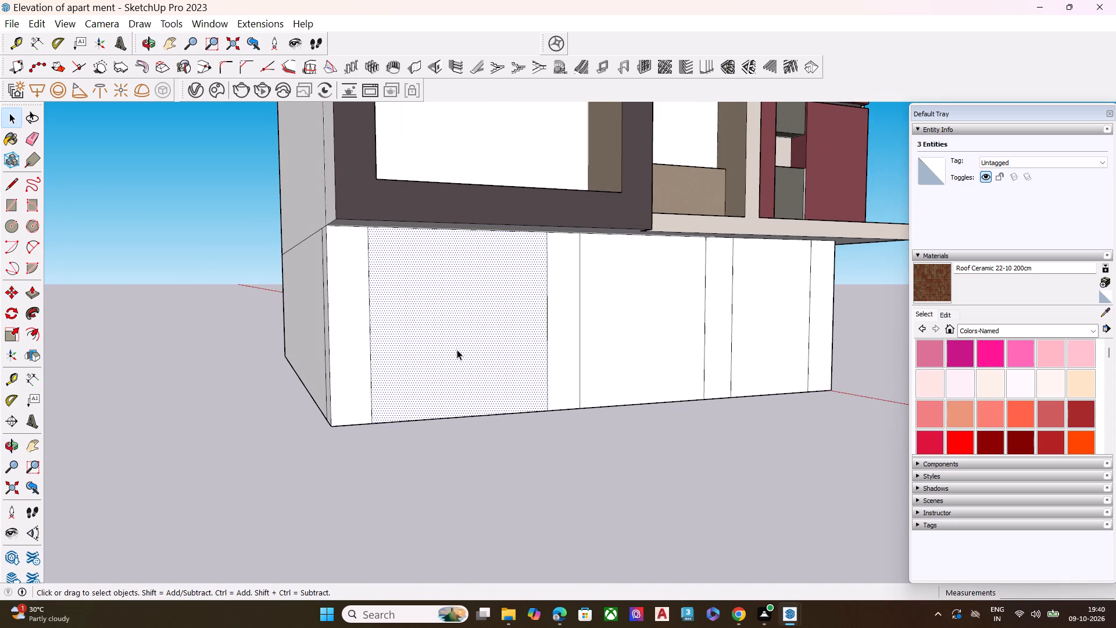
key(p)
click(466, 349)
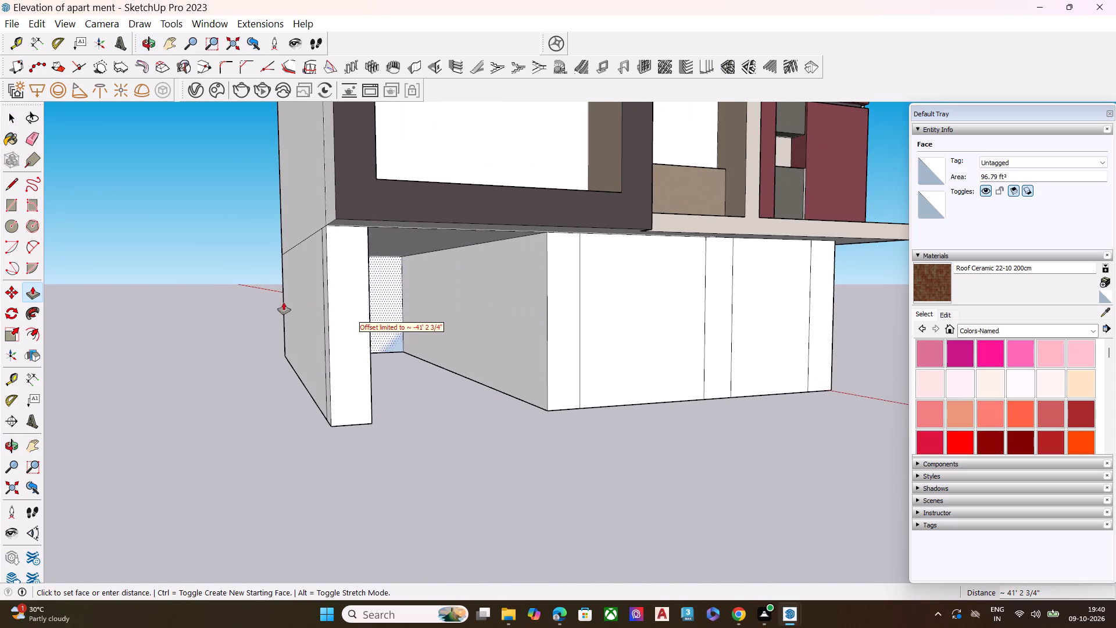
click(277, 249)
Delete the face closing the rear end of the new passage so it is open through the base block.
middle_drag(392, 333, 292, 361)
scroll(370, 308, up, 7)
click(477, 277)
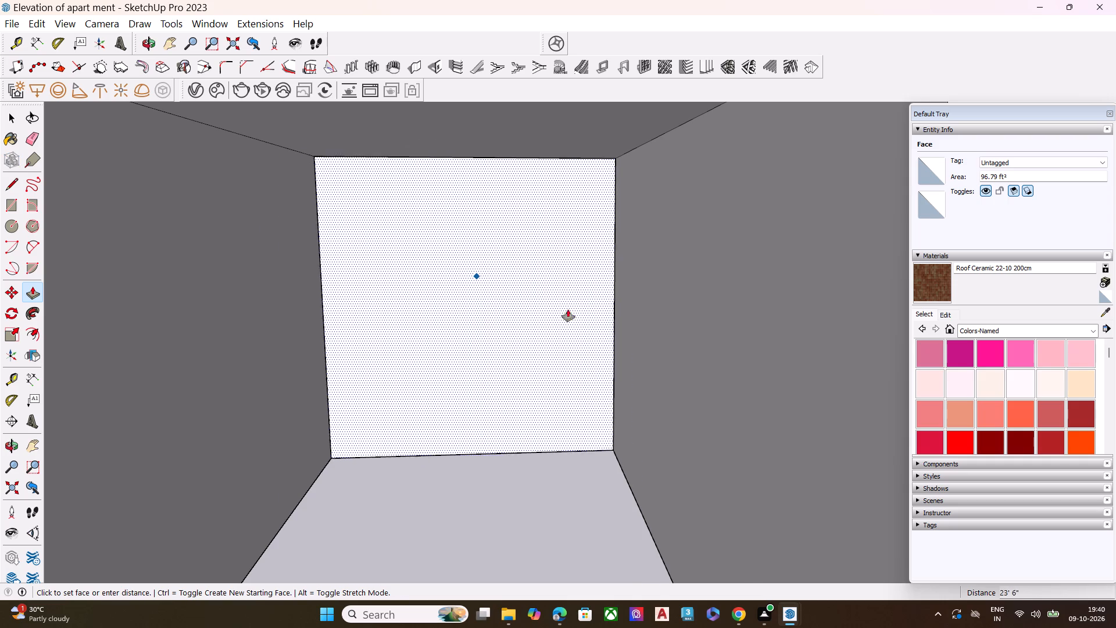
key(space)
scroll(464, 356, down, 5)
key(space)
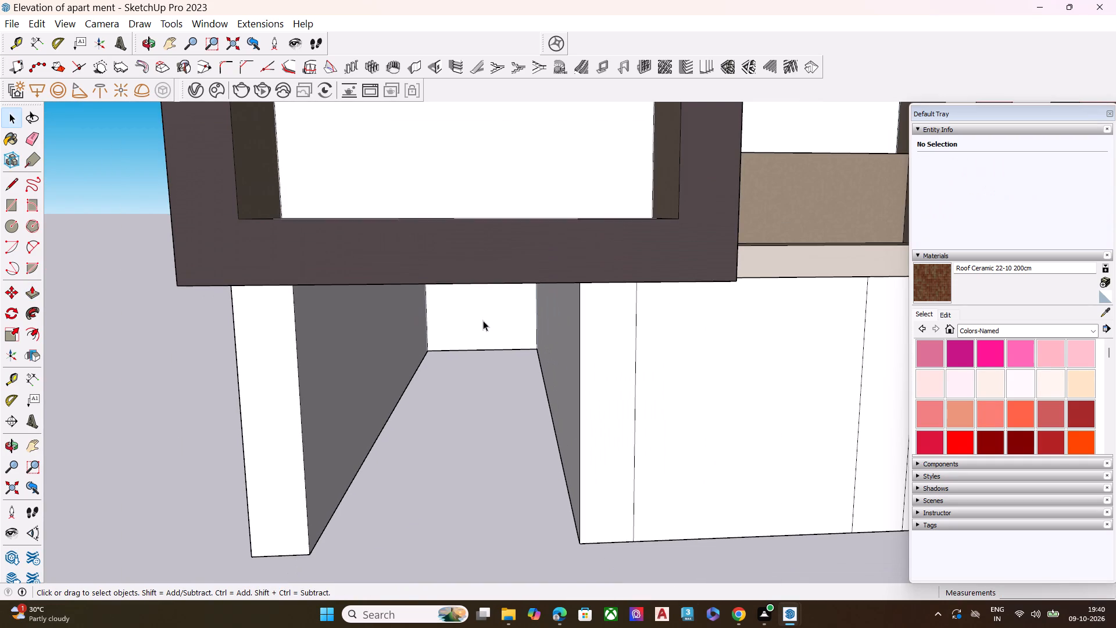
click(483, 320)
key(Delete)
middle_drag(478, 350, 488, 295)
scroll(480, 330, up, 7)
scroll(494, 356, down, 6)
scroll(507, 361, up, 1)
scroll(509, 361, down, 2)
scroll(510, 361, up, 1)
scroll(519, 366, down, 2)
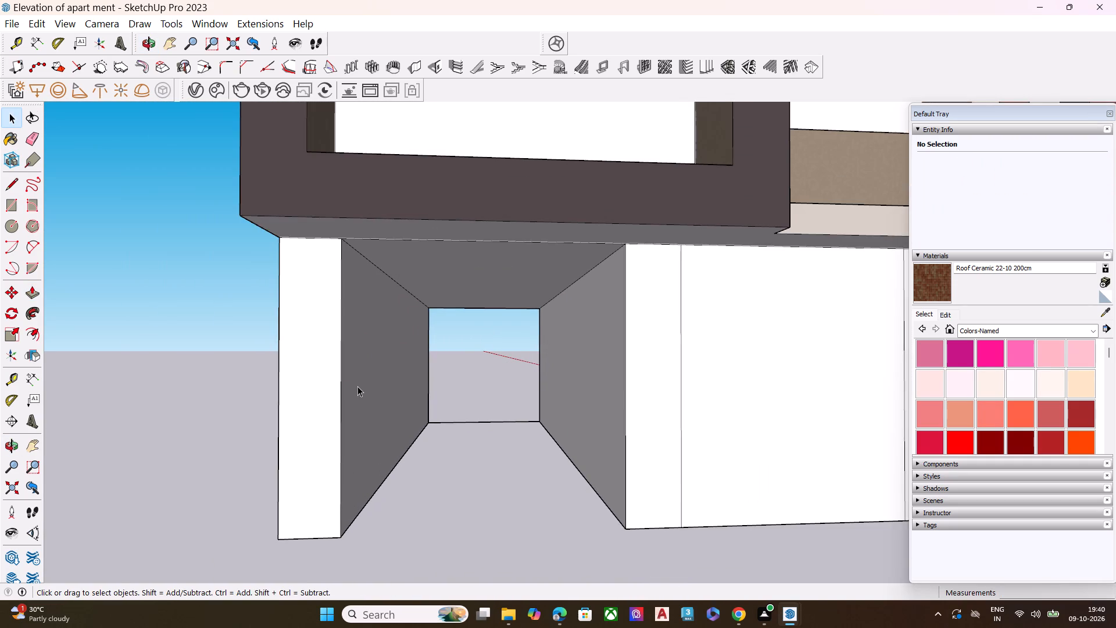
Copy the end wall's front face with its edges about 4' 10 3/4" out in front of the building.
middle_drag(357, 386, 670, 390)
middle_drag(670, 390, 578, 391)
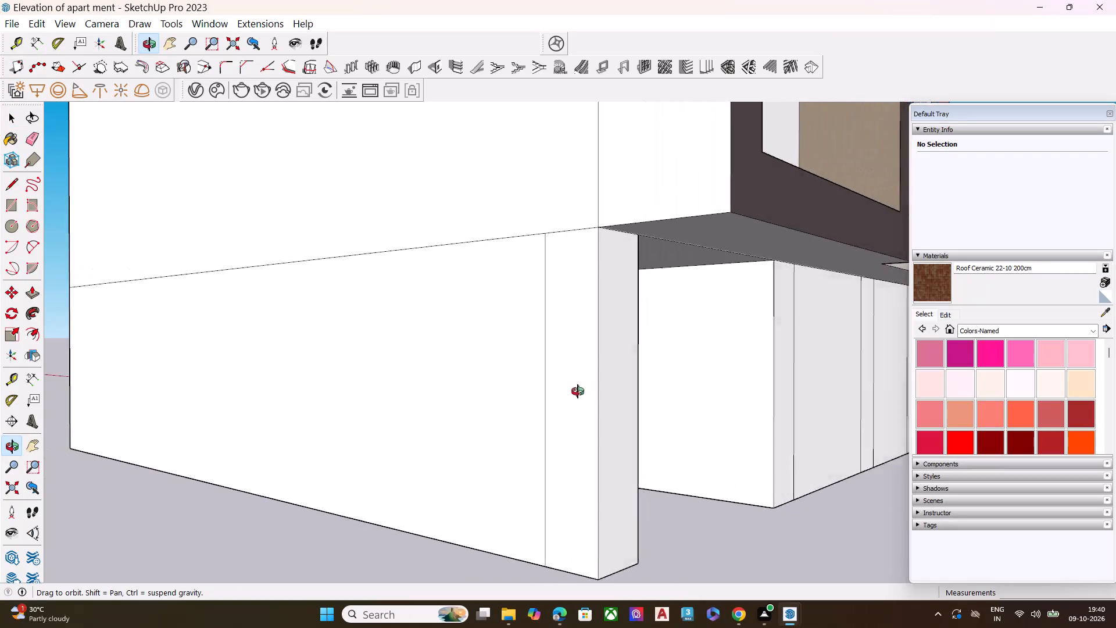
middle_drag(578, 391, 222, 386)
triple_click(237, 481)
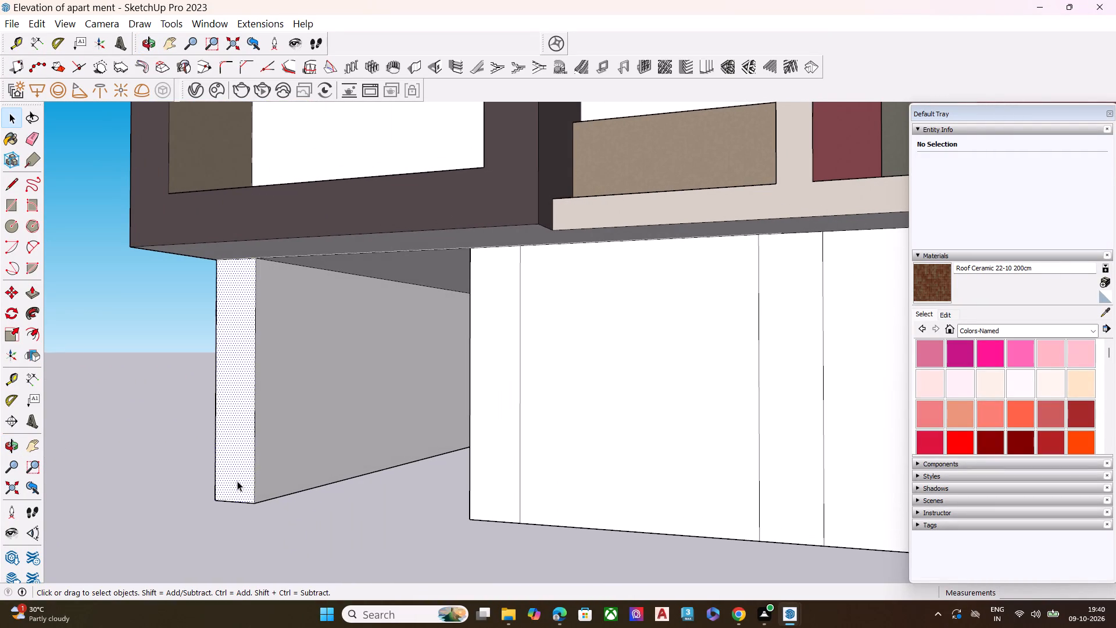
click(237, 481)
double_click(224, 478)
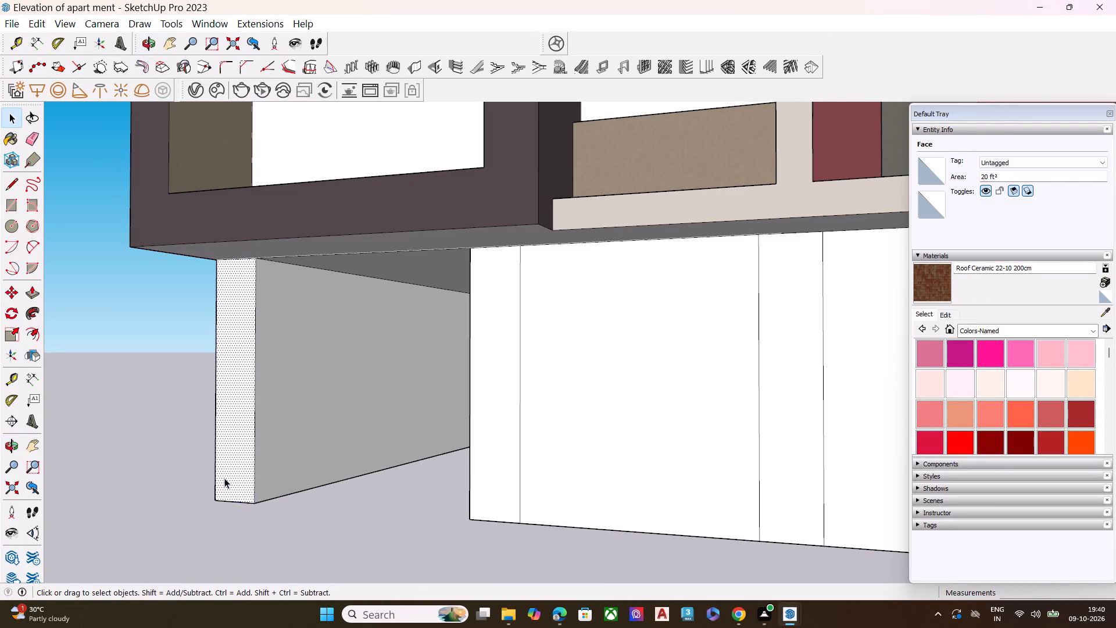
key(m)
click(252, 502)
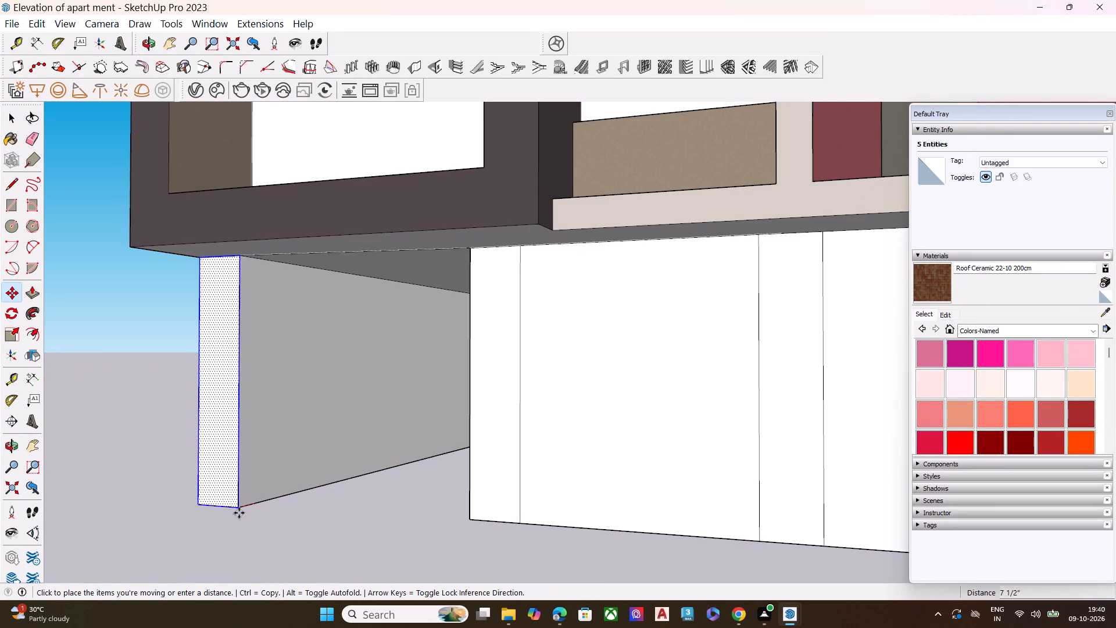
click(208, 531)
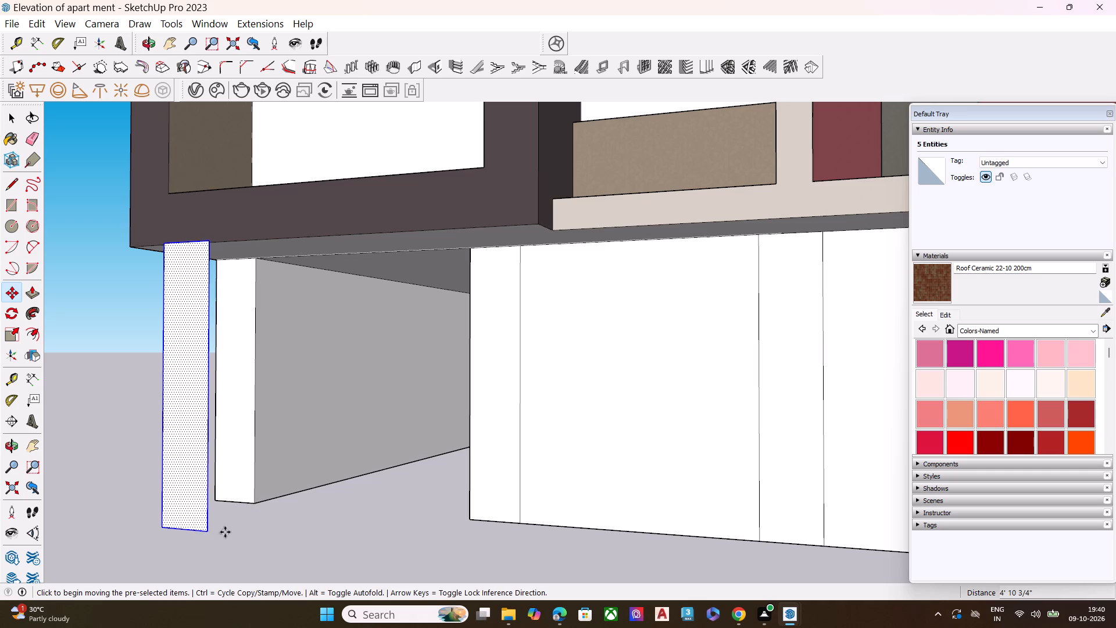
Rotate the loose strip copy 90° about its bottom corner so it lies parallel to the end wall's side.
middle_drag(222, 437, 198, 528)
scroll(253, 444, down, 10)
scroll(220, 519, up, 5)
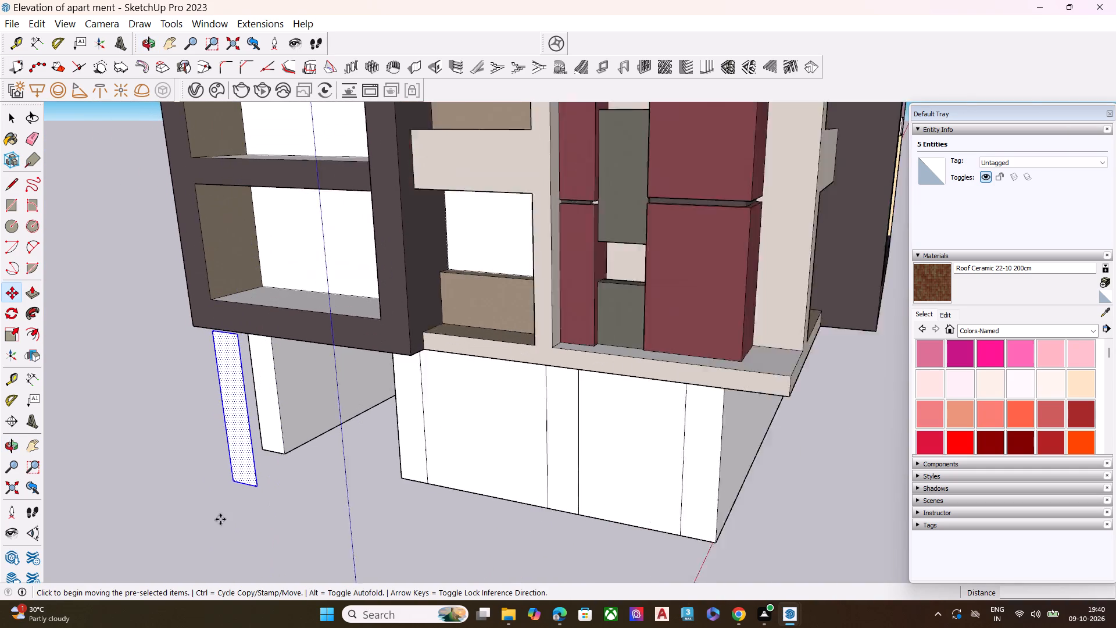
scroll(220, 519, up, 2)
key(q)
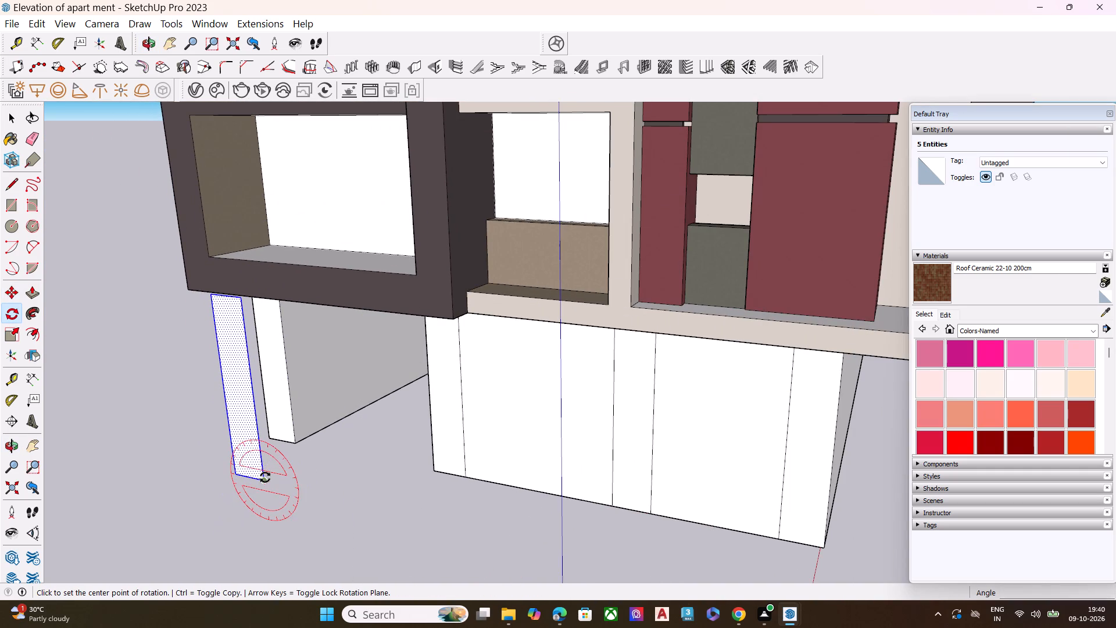
click(267, 484)
click(312, 453)
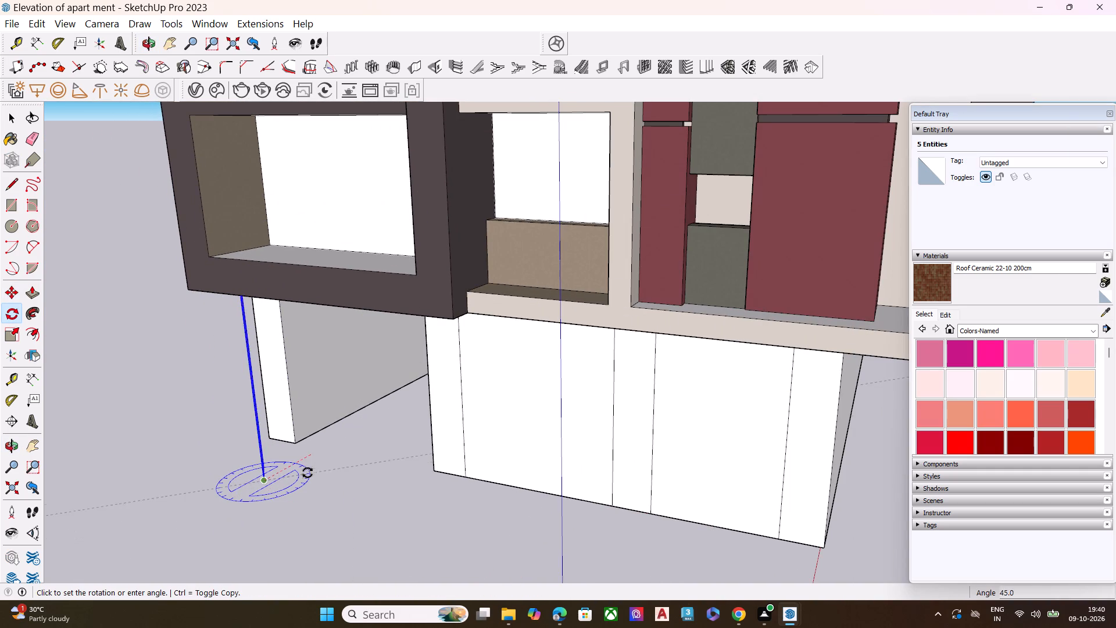
click(202, 469)
key(space)
Move the rotated strip onto the end wall's inner side so its bottom corner meets the wall's front bottom corner.
scroll(239, 499, up, 3)
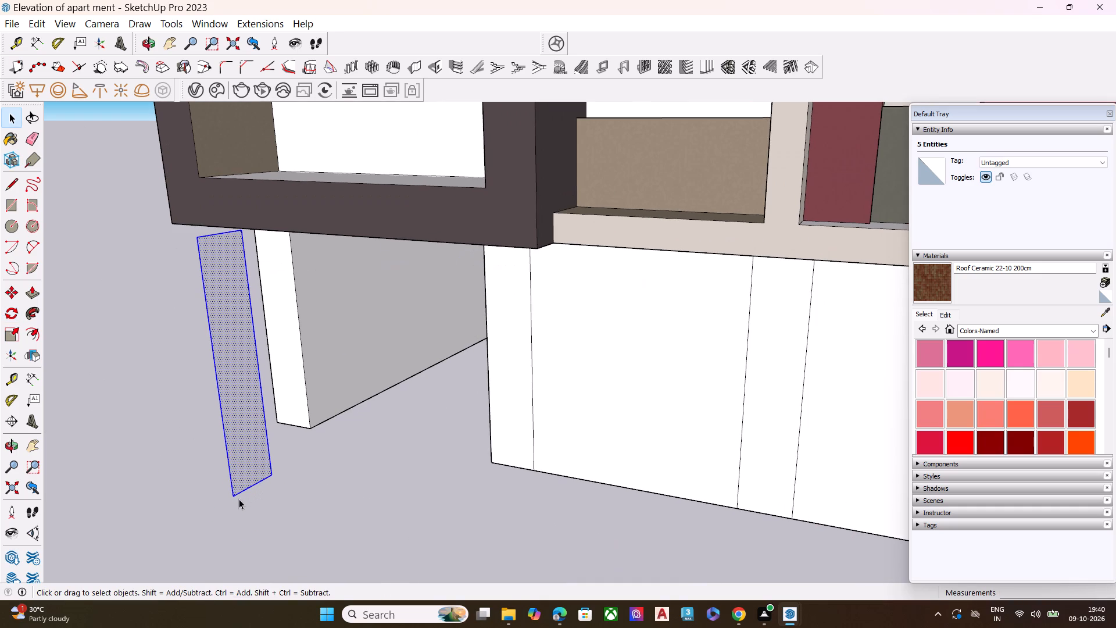
key(m)
click(233, 499)
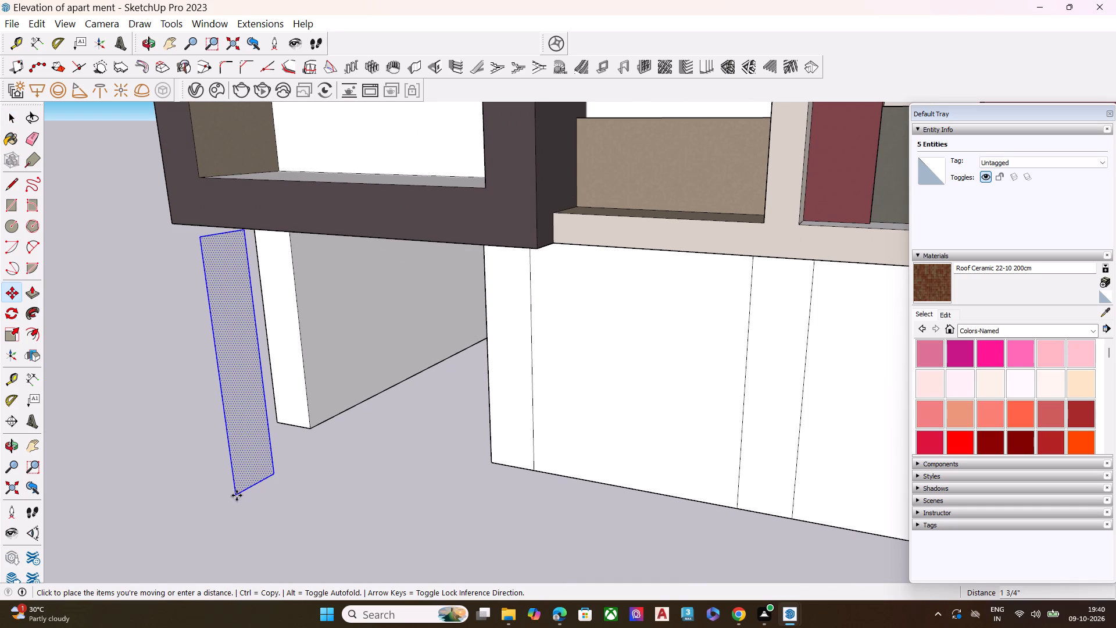
scroll(308, 428, up, 8)
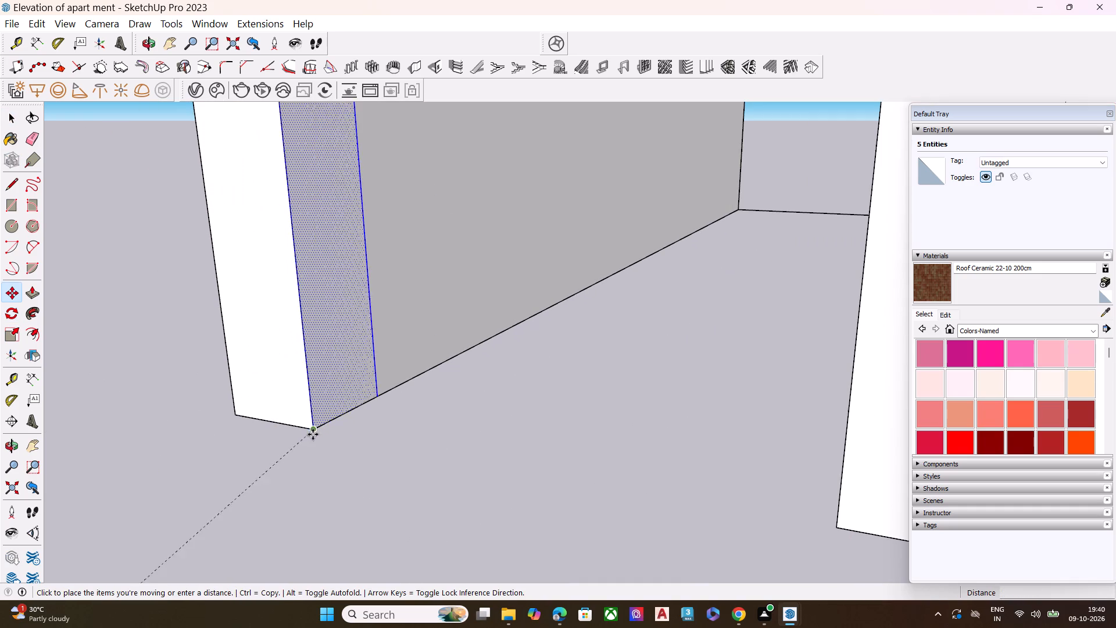
scroll(313, 434, up, 1)
click(314, 426)
key(space)
Push the end wall's rear face forward about 39' 2 3/4" to the strip lines, leaving a square column at the front corner.
scroll(312, 462, down, 7)
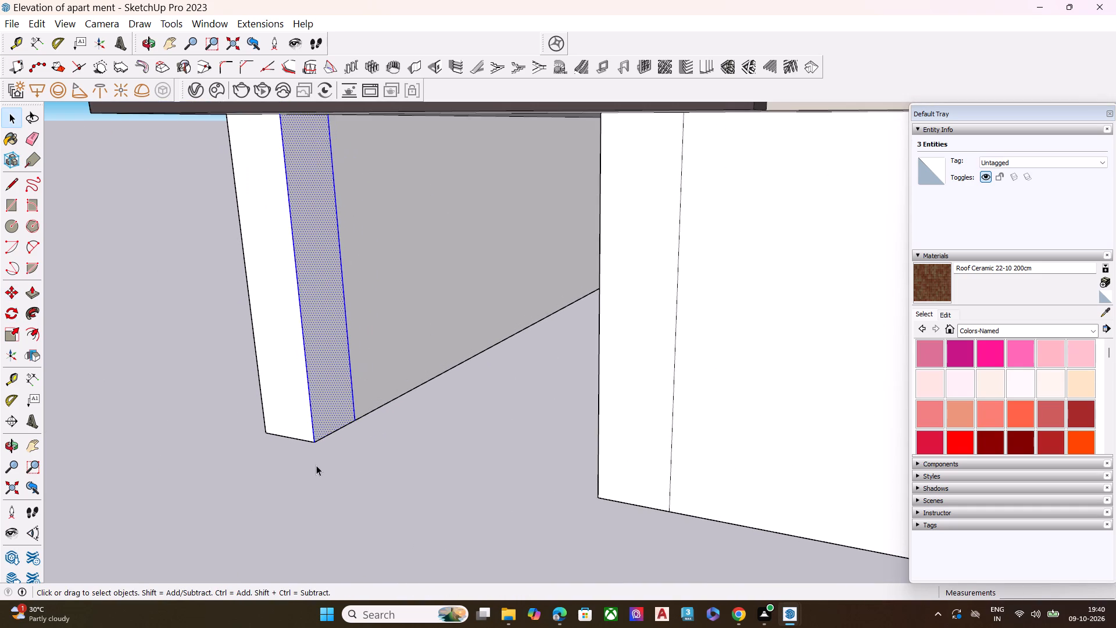
middle_drag(242, 454, 522, 444)
scroll(512, 444, up, 1)
scroll(426, 443, down, 5)
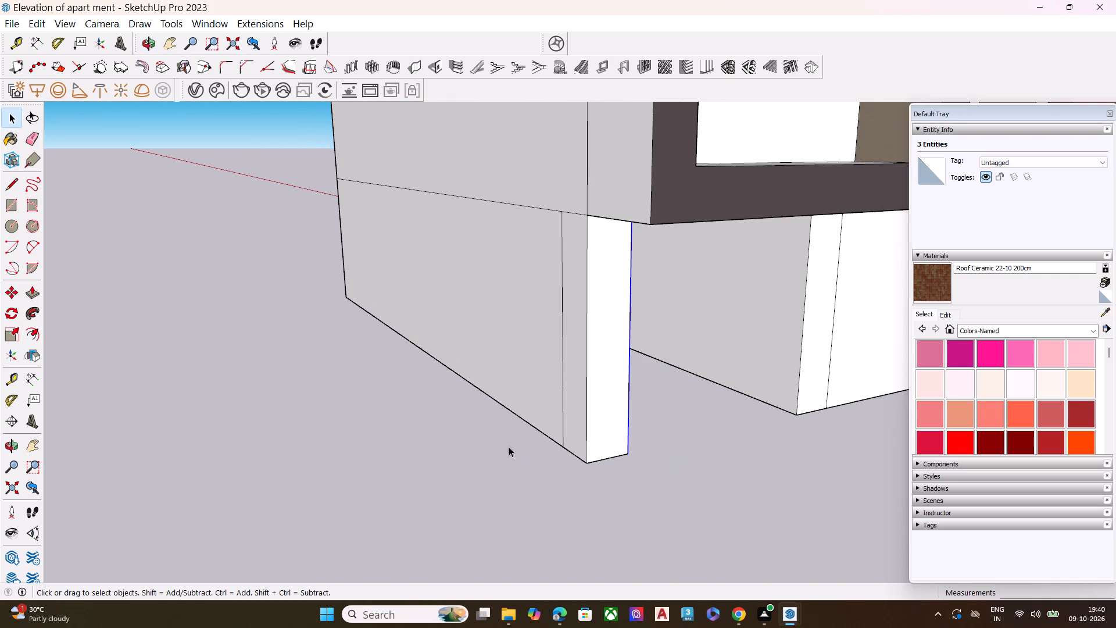
middle_drag(516, 444, 211, 417)
scroll(441, 404, down, 4)
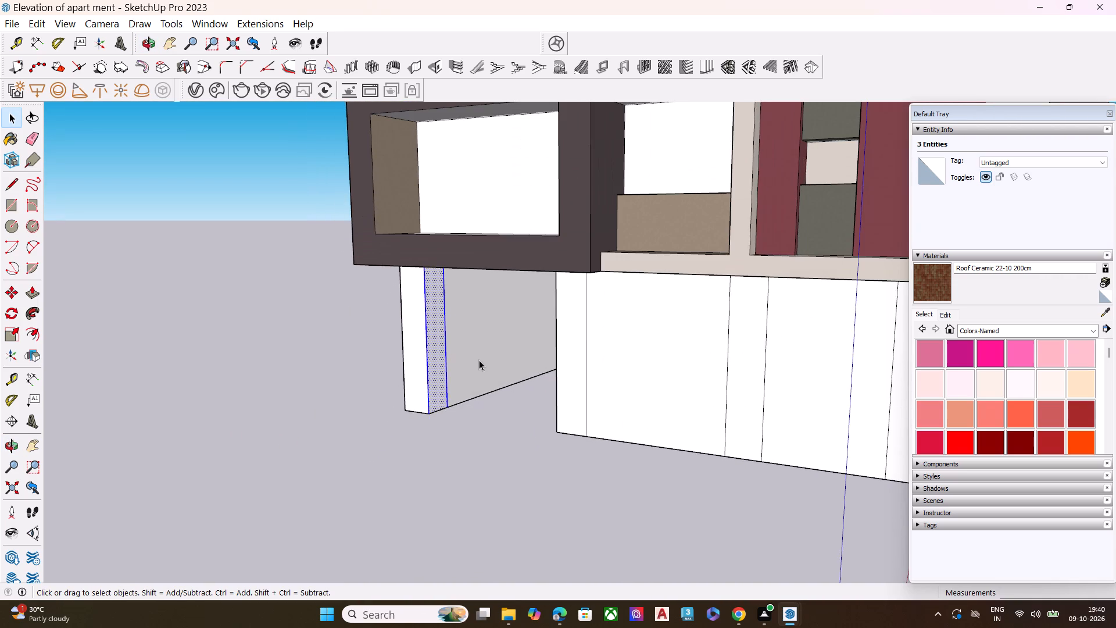
middle_drag(322, 390, 763, 393)
scroll(181, 354, down, 3)
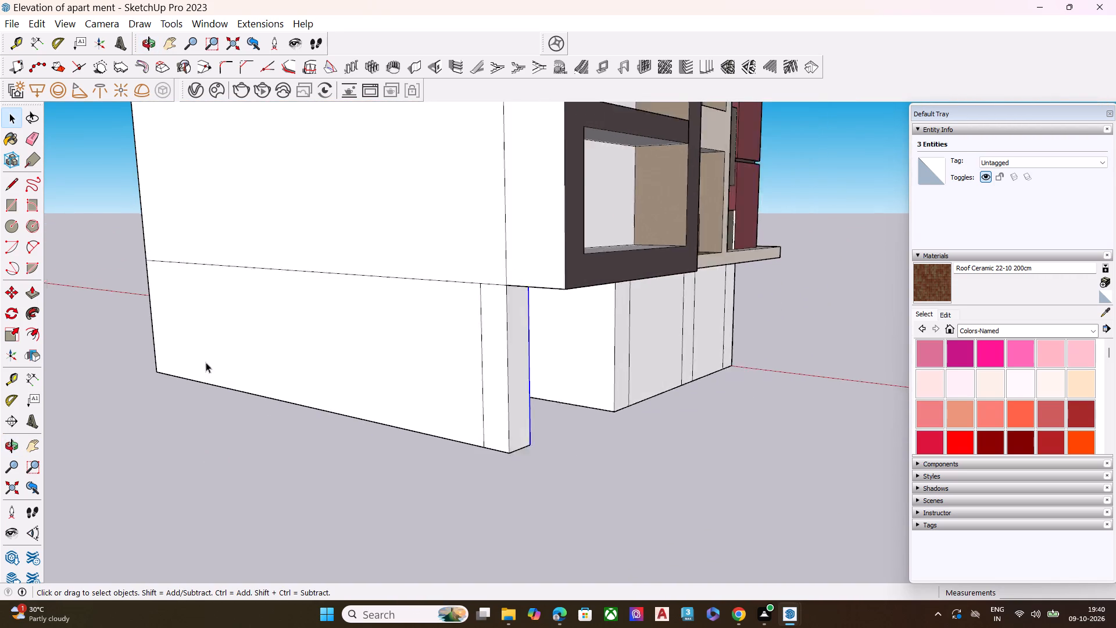
scroll(206, 362, down, 3)
middle_drag(138, 355, 596, 373)
scroll(426, 363, down, 3)
middle_drag(482, 446, 513, 422)
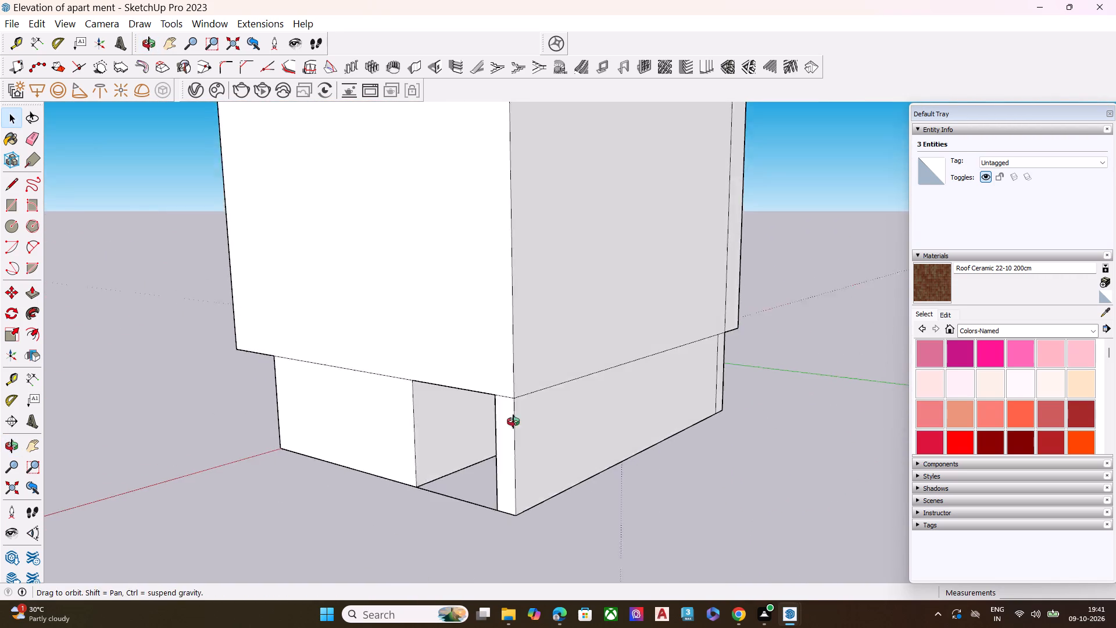
middle_drag(513, 422, 531, 381)
click(539, 394)
key(p)
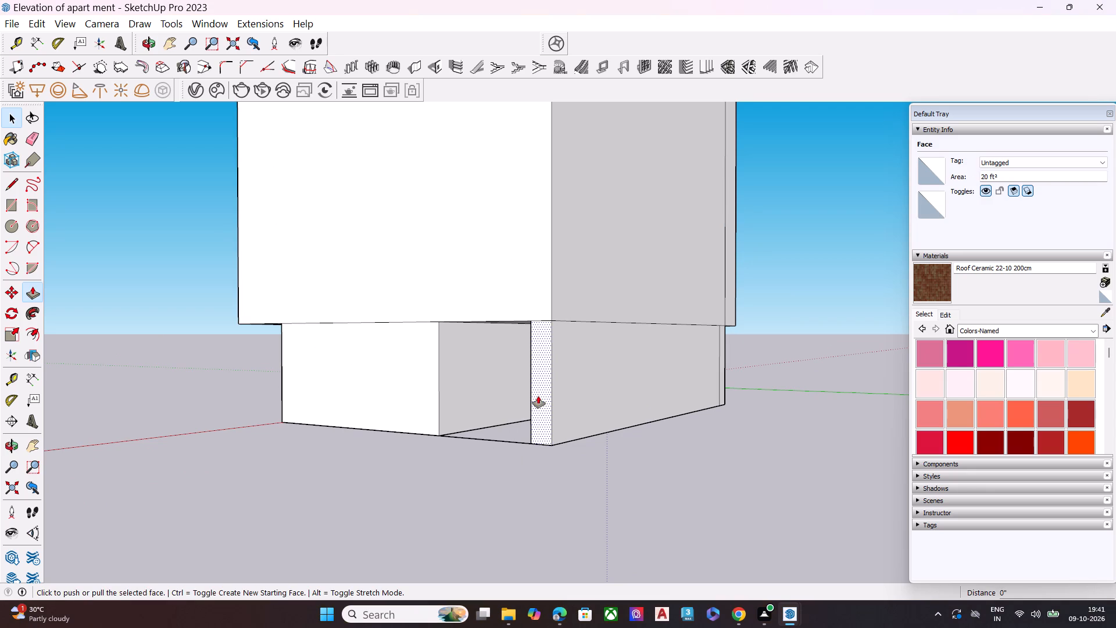
click(538, 396)
click(727, 409)
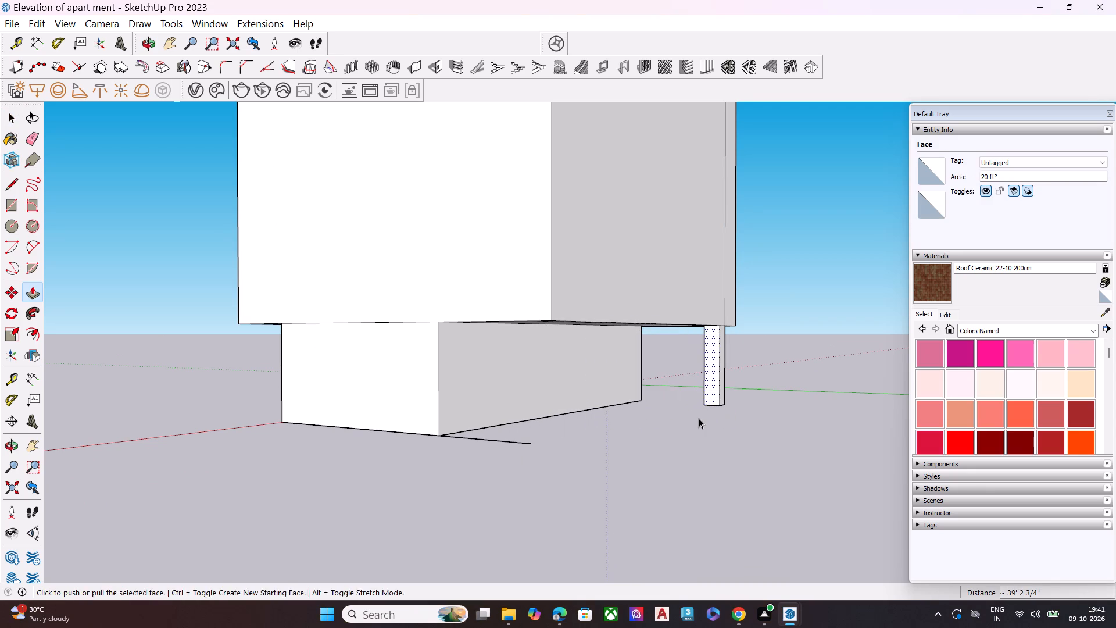
key(space)
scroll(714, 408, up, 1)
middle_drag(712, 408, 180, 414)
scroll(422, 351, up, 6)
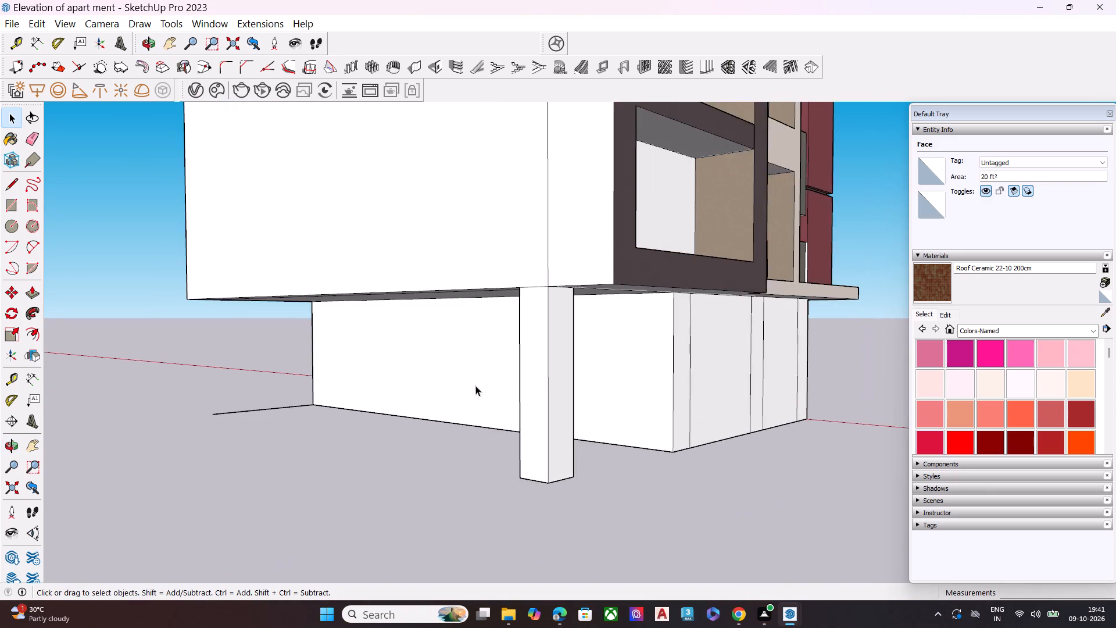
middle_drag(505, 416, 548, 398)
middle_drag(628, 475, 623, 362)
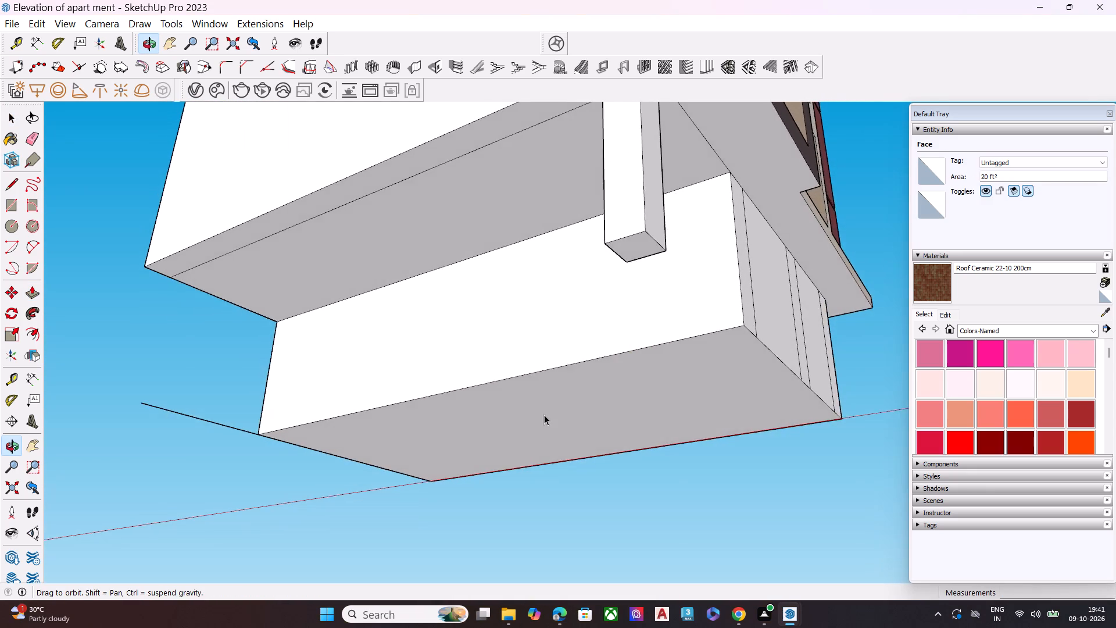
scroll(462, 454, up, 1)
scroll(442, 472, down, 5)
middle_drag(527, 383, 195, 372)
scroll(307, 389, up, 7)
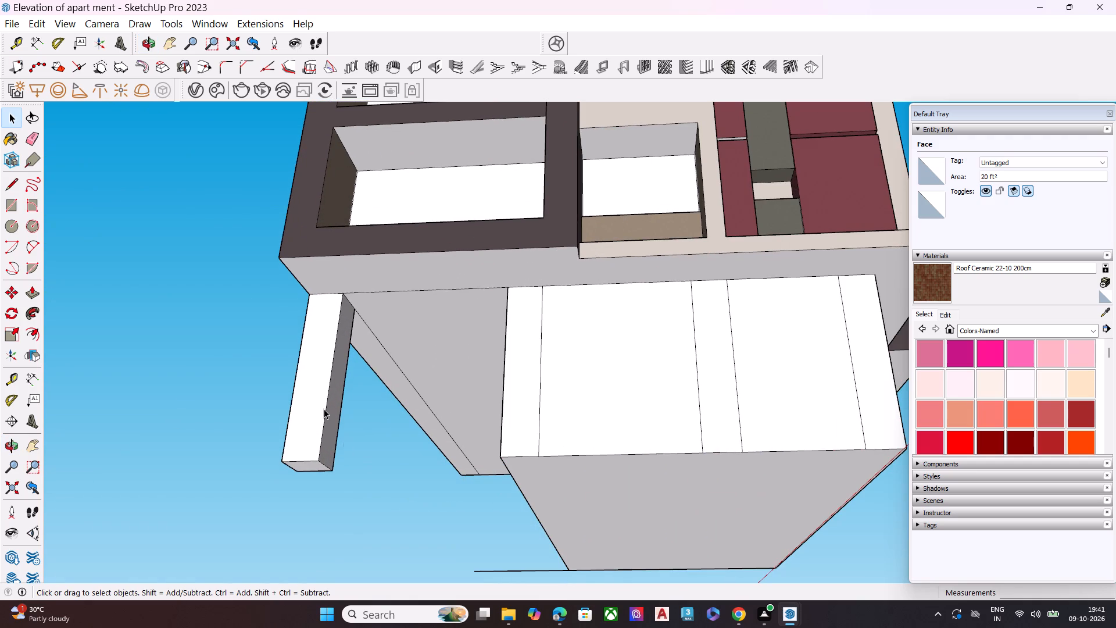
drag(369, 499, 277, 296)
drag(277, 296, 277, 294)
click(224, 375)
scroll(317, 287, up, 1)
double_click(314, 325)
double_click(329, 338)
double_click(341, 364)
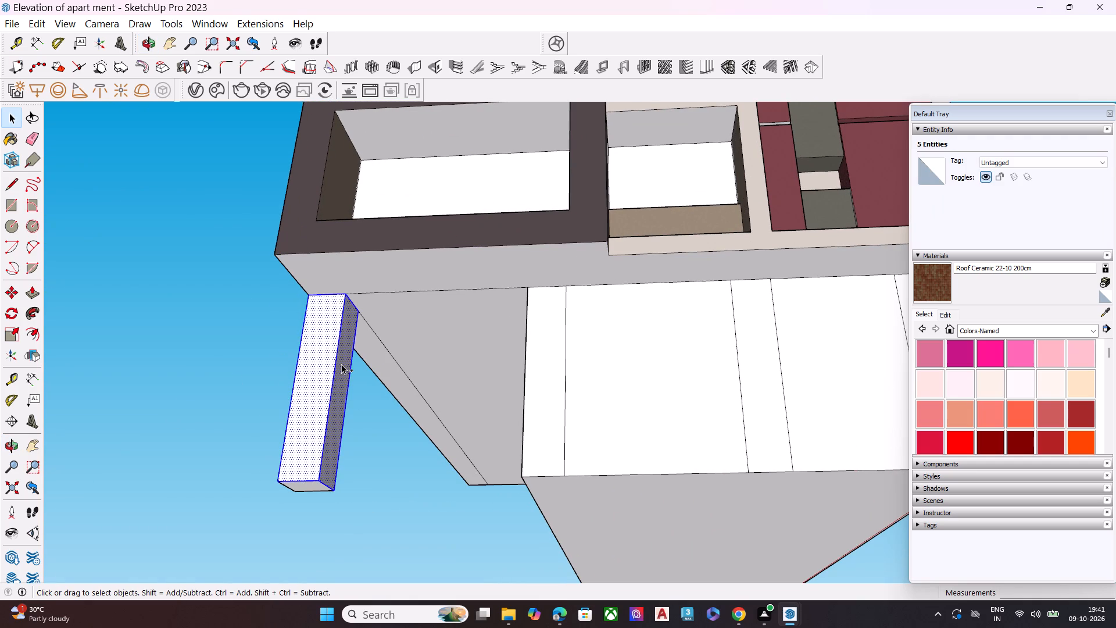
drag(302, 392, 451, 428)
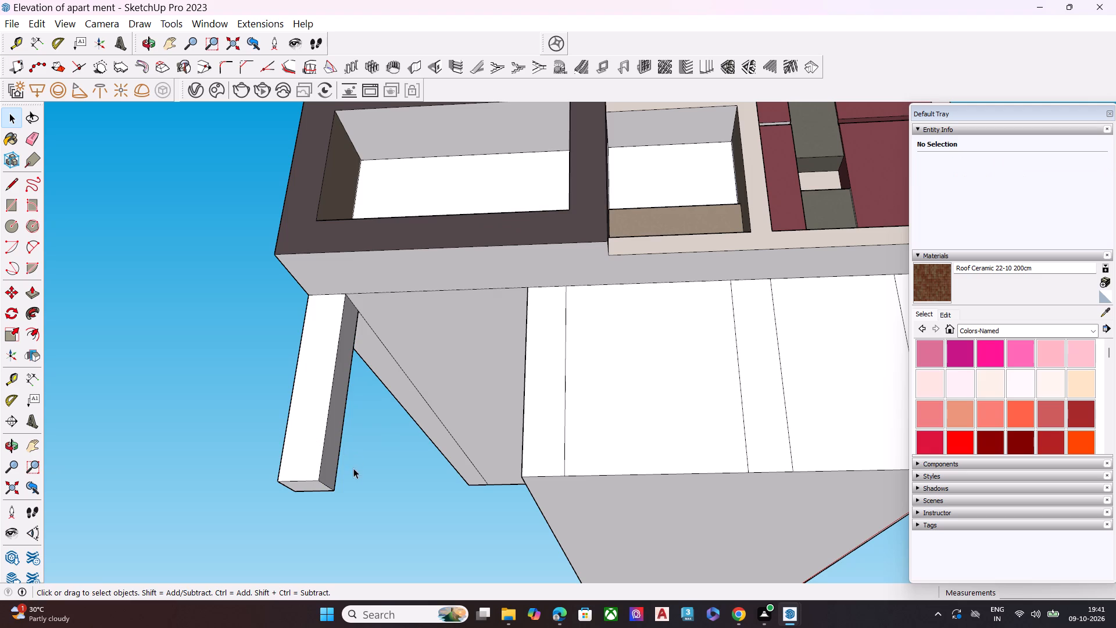
Select all sides and the bottom of the front corner column and copy it about 39' 2 3/4" back to the building's rear corner.
drag(353, 468, 163, 416)
middle_drag(296, 433, 710, 488)
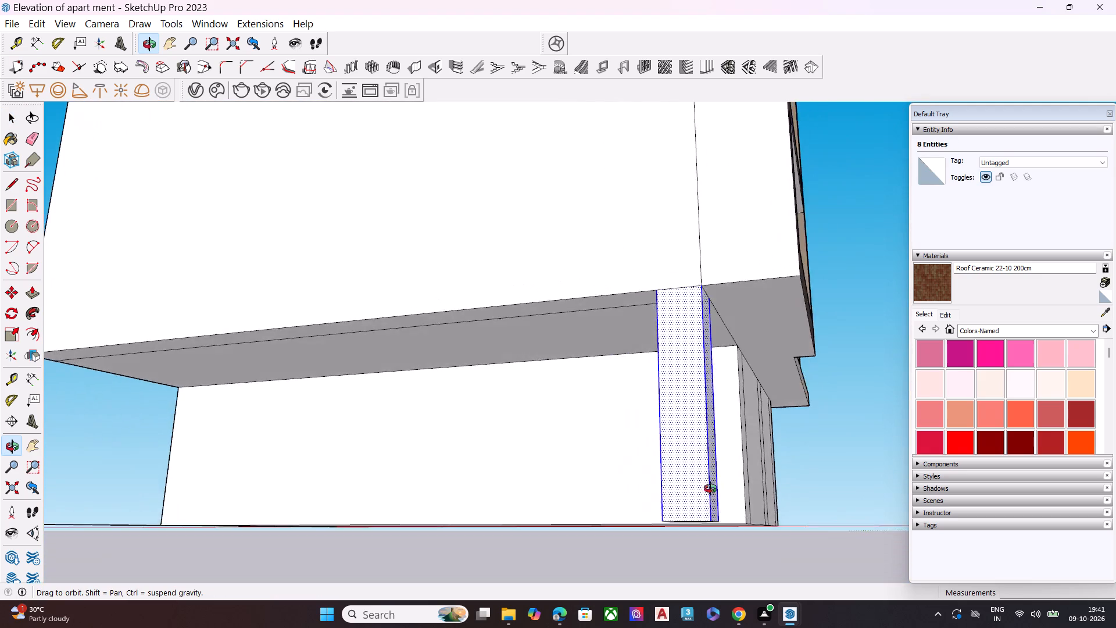
middle_drag(710, 488, 779, 362)
scroll(779, 361, up, 1)
double_click(779, 372)
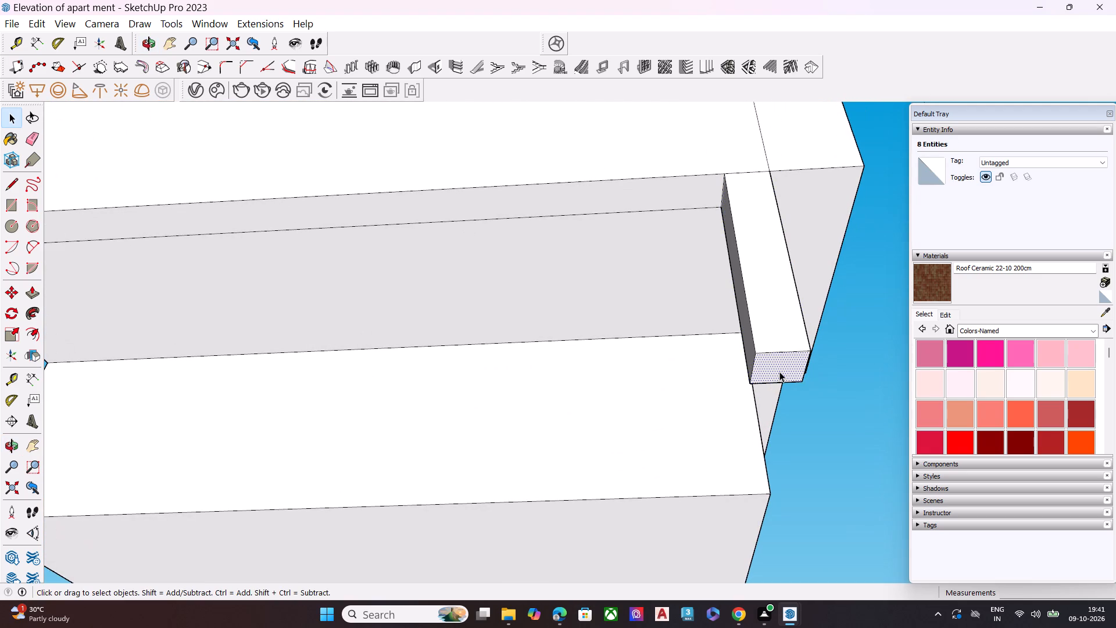
ctrl+double_click(779, 332)
ctrl+middle_drag(778, 346, 238, 444)
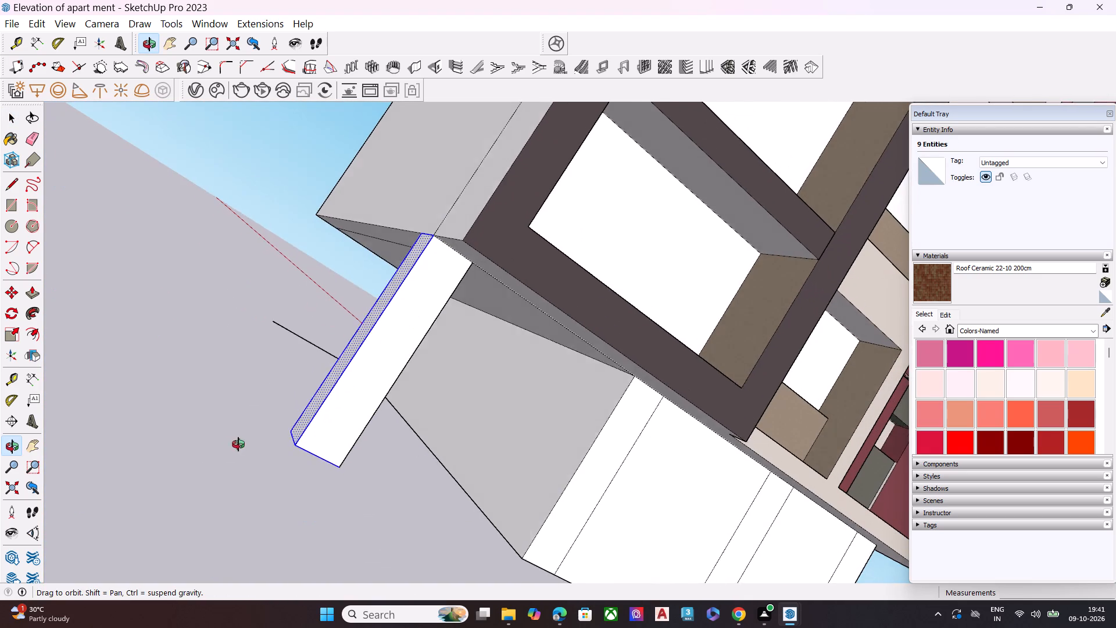
ctrl+middle_drag(238, 444, 238, 444)
ctrl+double_click(332, 419)
ctrl+middle_drag(344, 437, 170, 216)
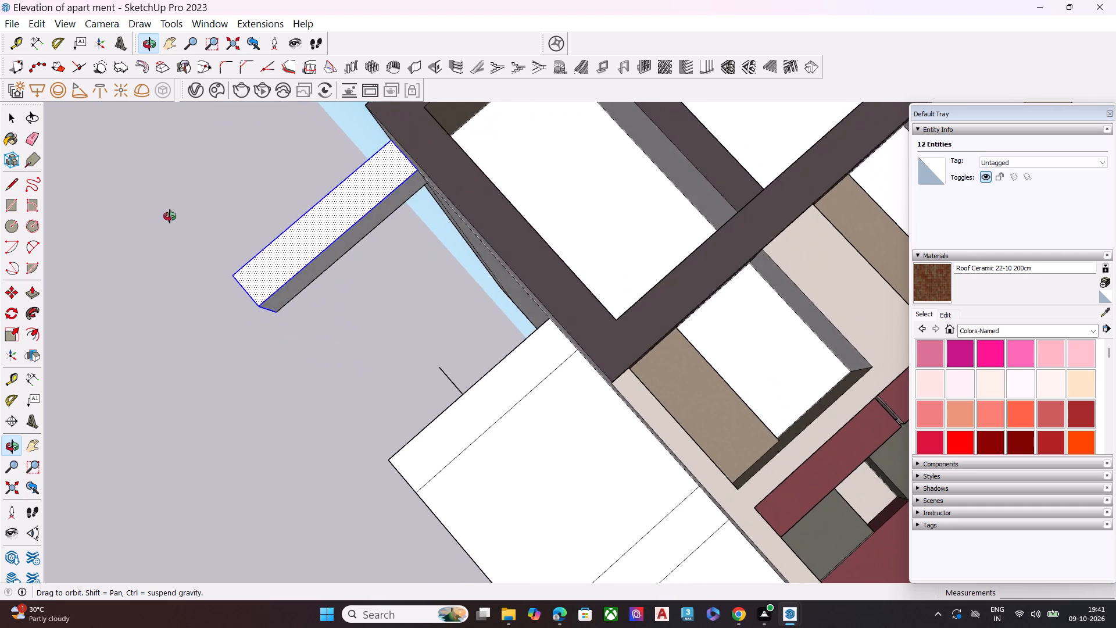
ctrl+middle_drag(170, 216, 189, 203)
ctrl+double_click(339, 244)
scroll(262, 249, up, 1)
middle_drag(262, 249, 248, 283)
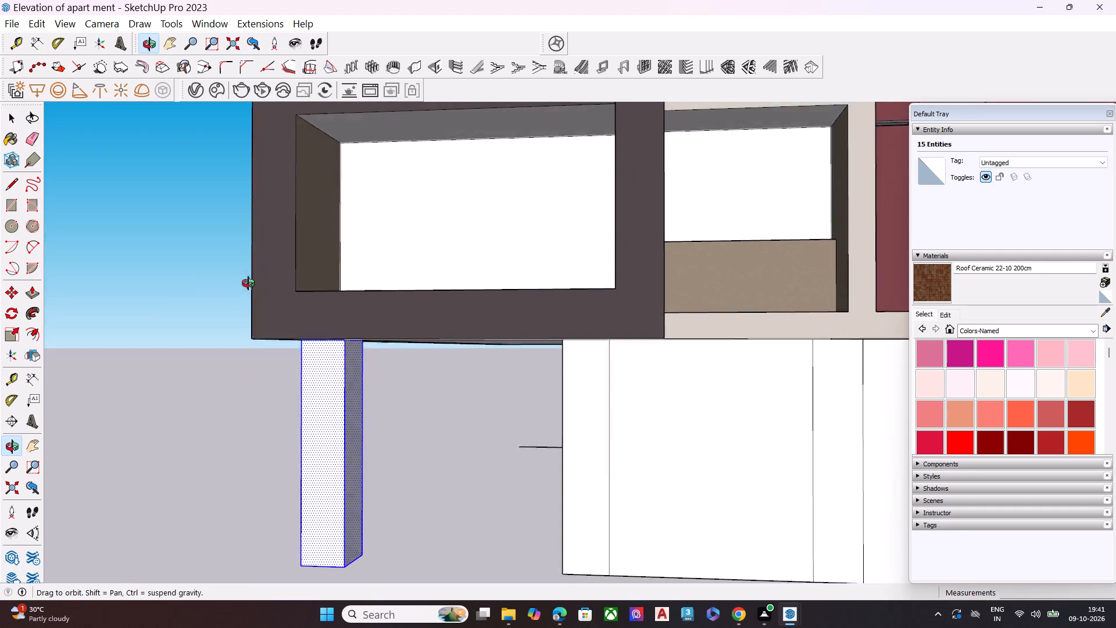
middle_drag(248, 283, 918, 270)
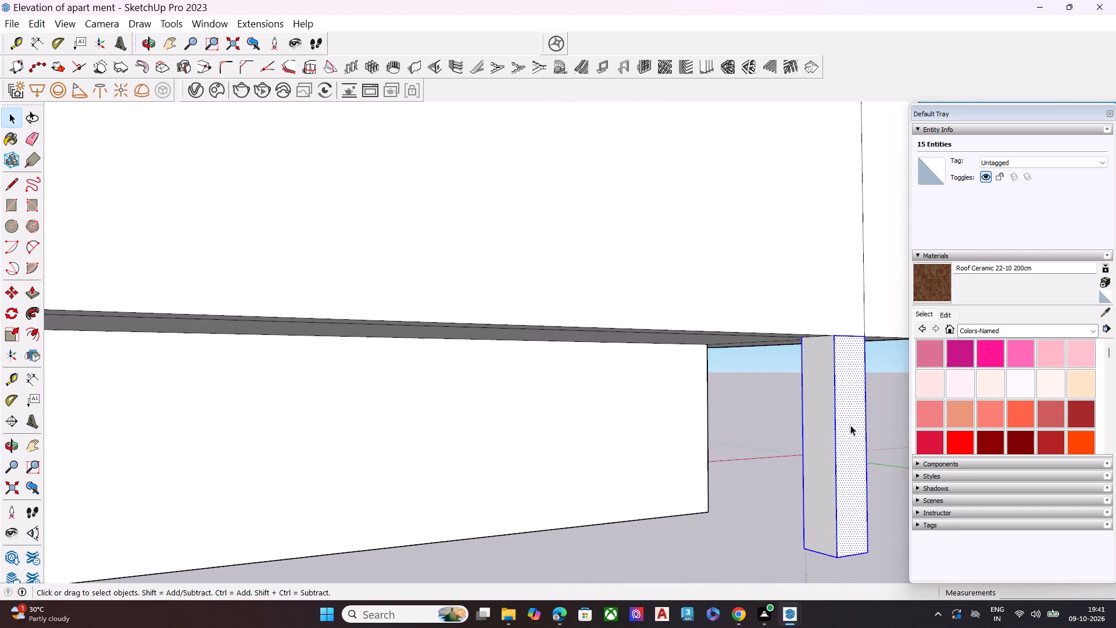
ctrl+double_click(827, 434)
middle_drag(826, 451, 625, 386)
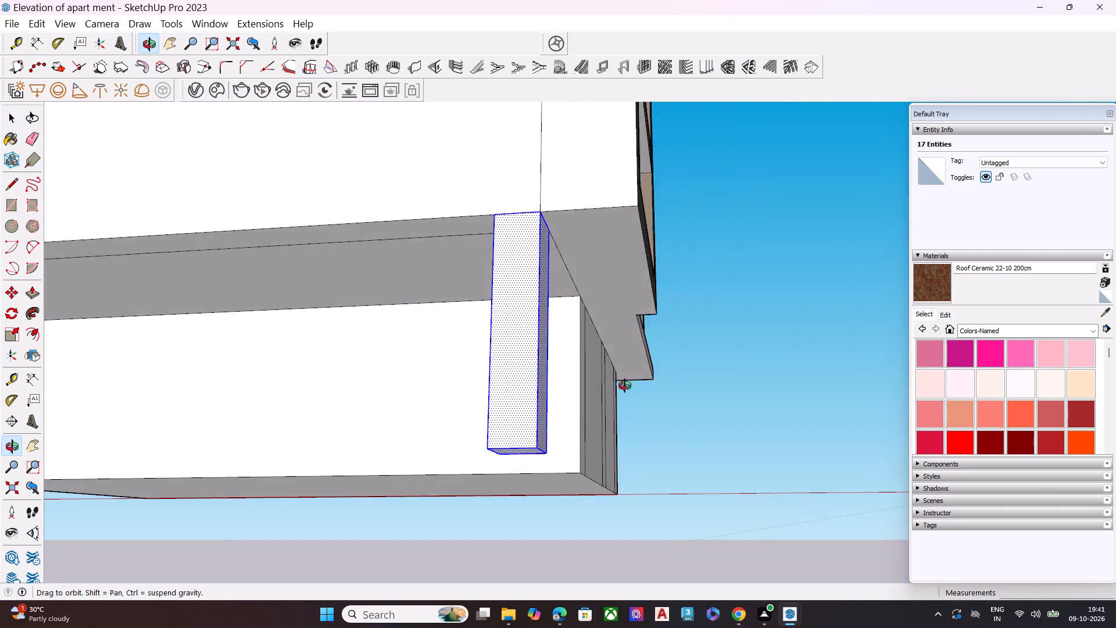
middle_drag(625, 386, 604, 301)
scroll(476, 323, down, 3)
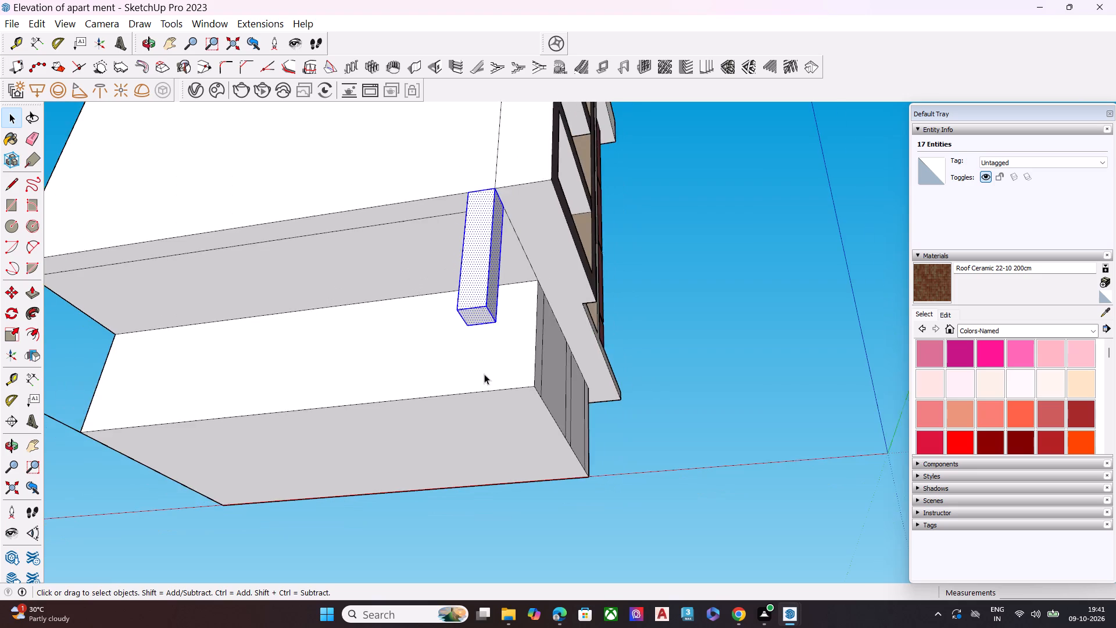
scroll(484, 374, down, 1)
middle_drag(475, 271, 686, 369)
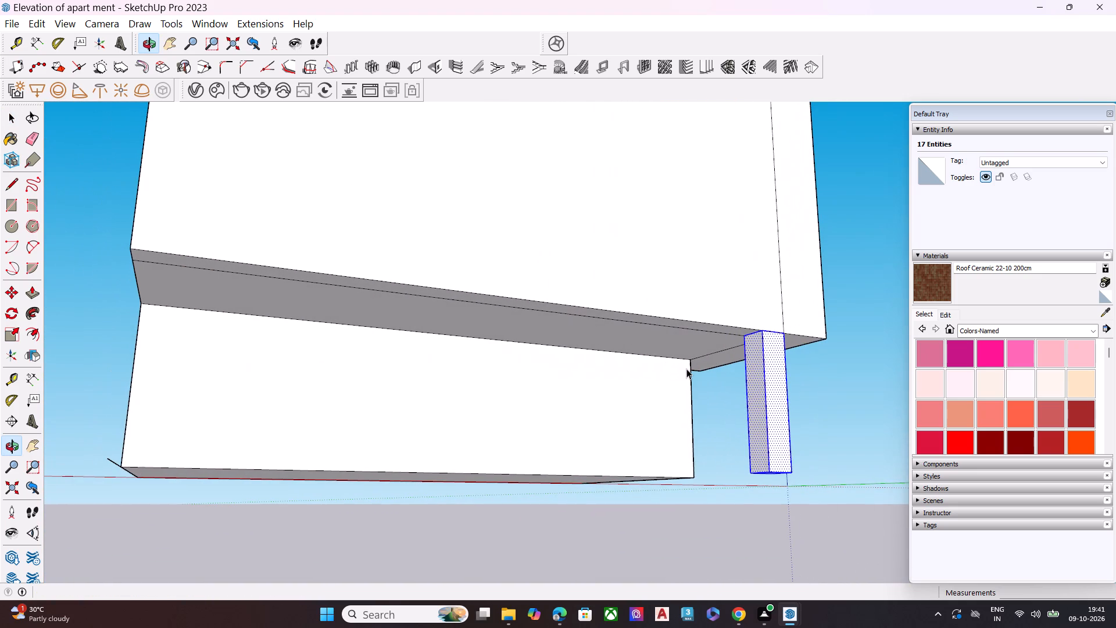
scroll(874, 363, up, 6)
middle_drag(725, 380, 711, 390)
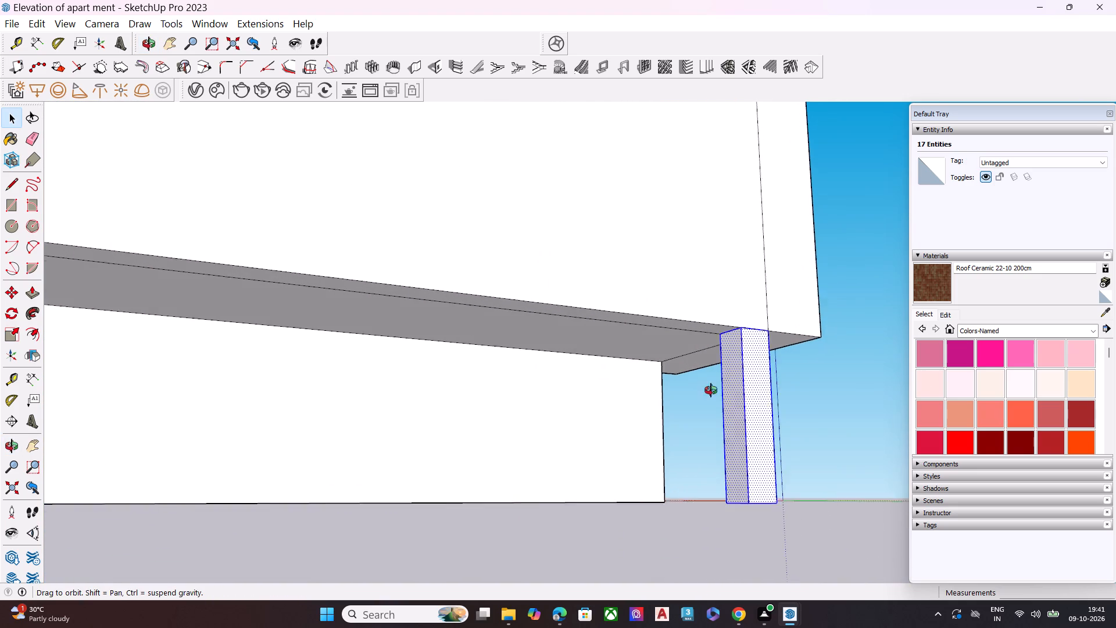
middle_drag(711, 390, 640, 405)
key(m)
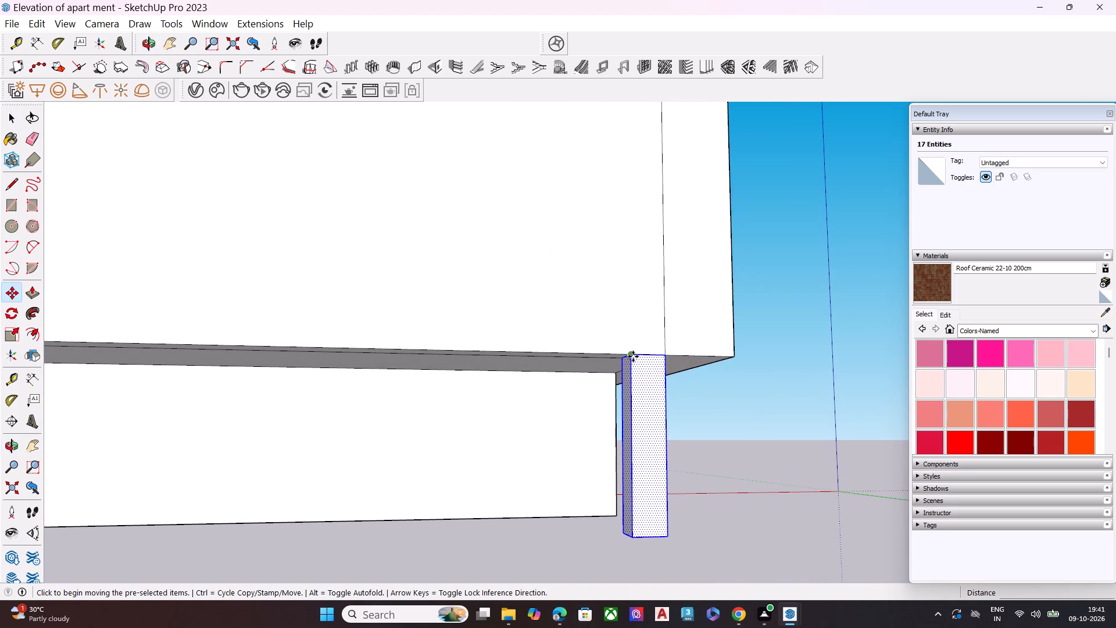
click(633, 356)
scroll(637, 391, down, 7)
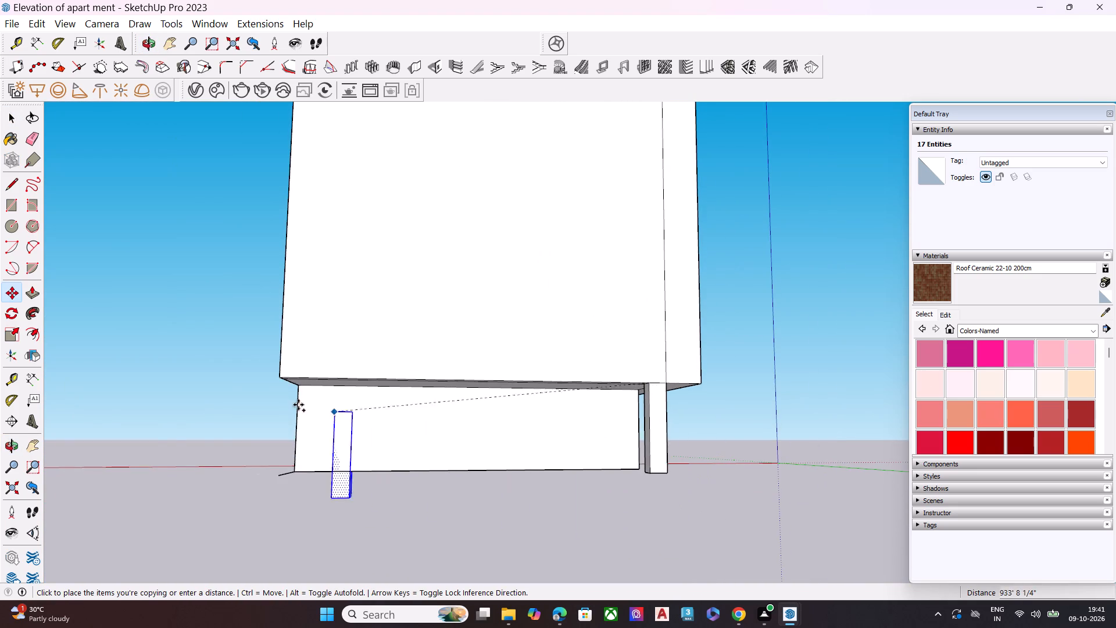
scroll(183, 376, up, 8)
click(357, 363)
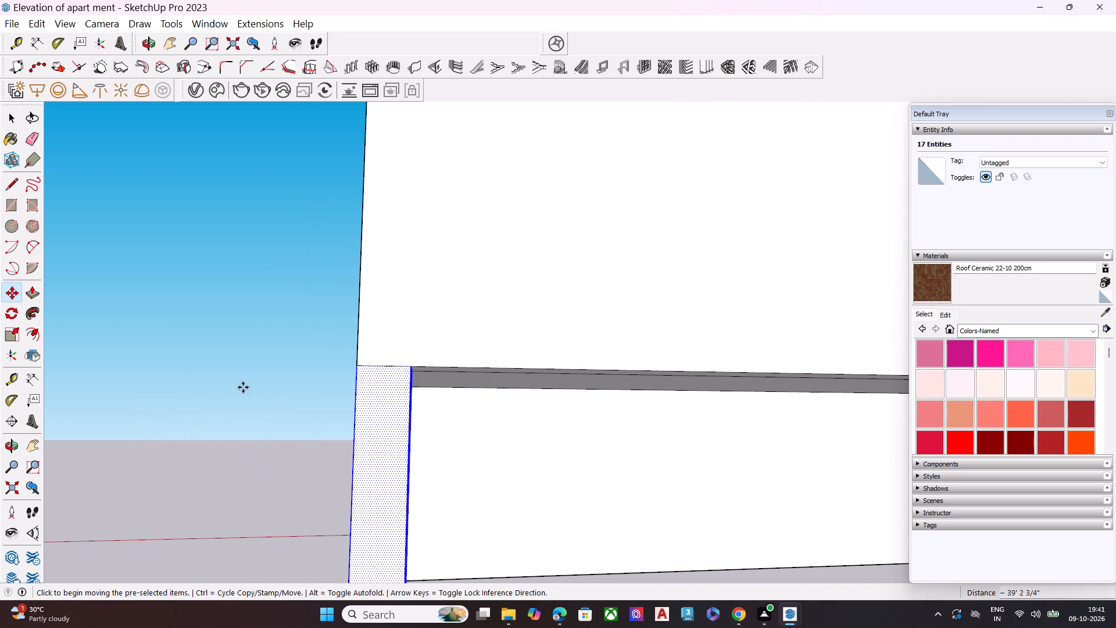
key(space)
Push the base block's wider front panel, between the first two strips, back about 41' 2 3/4" to the rear.
scroll(313, 380, down, 6)
middle_drag(678, 461, 189, 476)
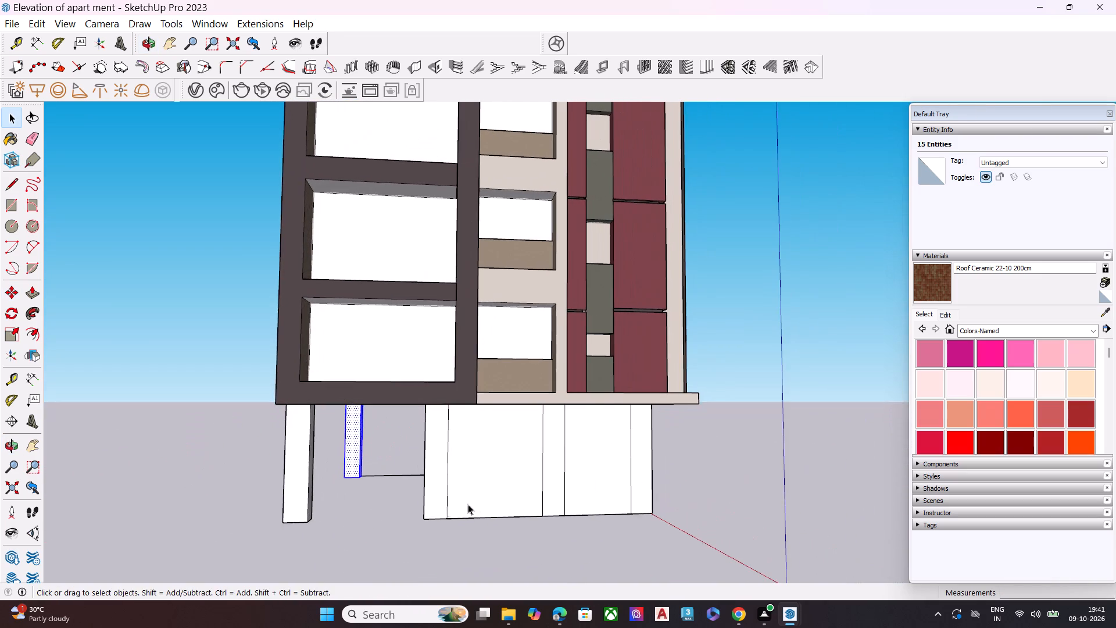
middle_drag(503, 422, 580, 386)
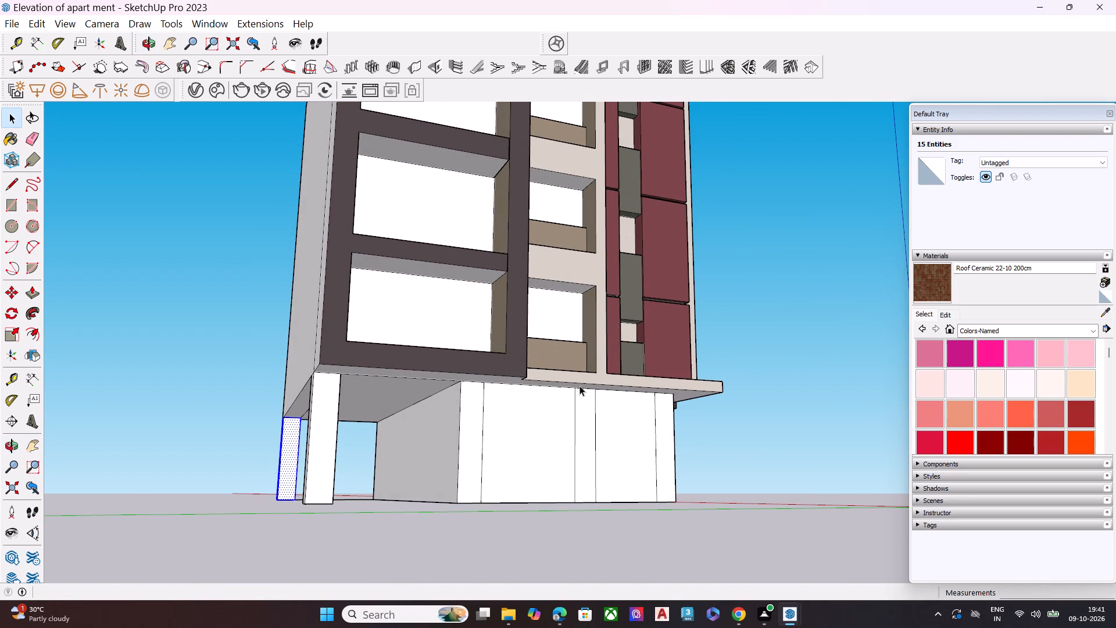
scroll(580, 386, up, 1)
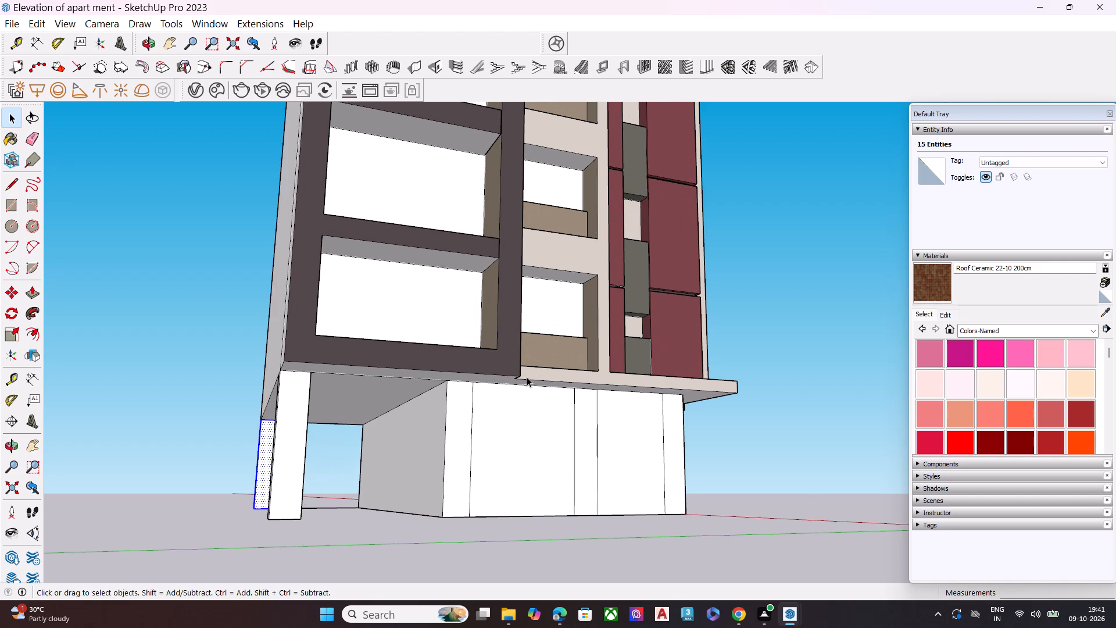
middle_drag(469, 509, 339, 540)
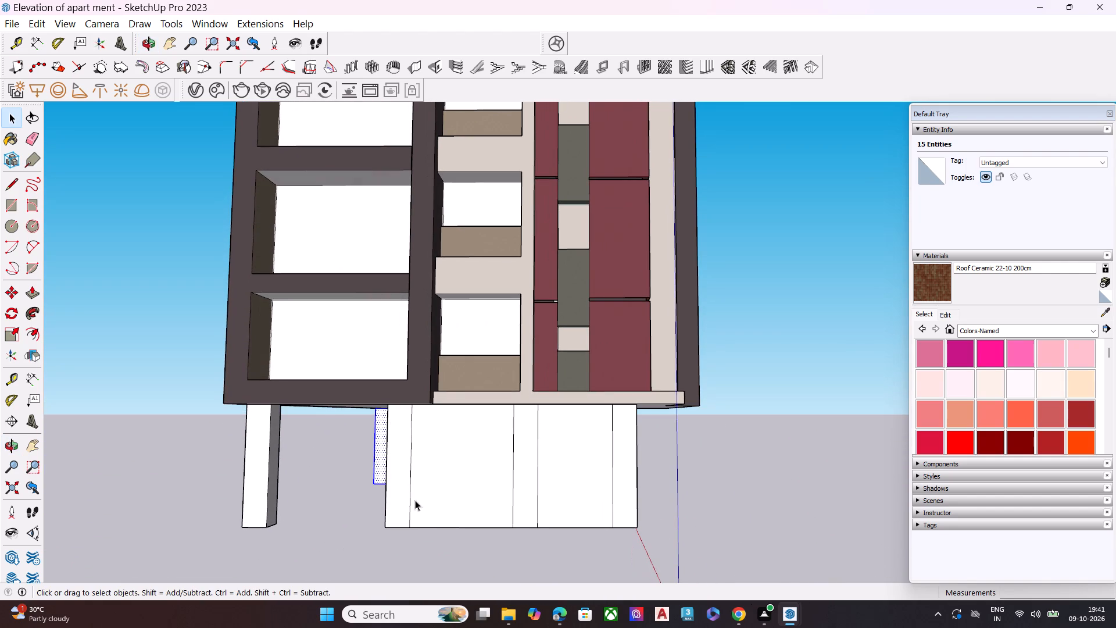
click(460, 481)
key(p)
click(460, 481)
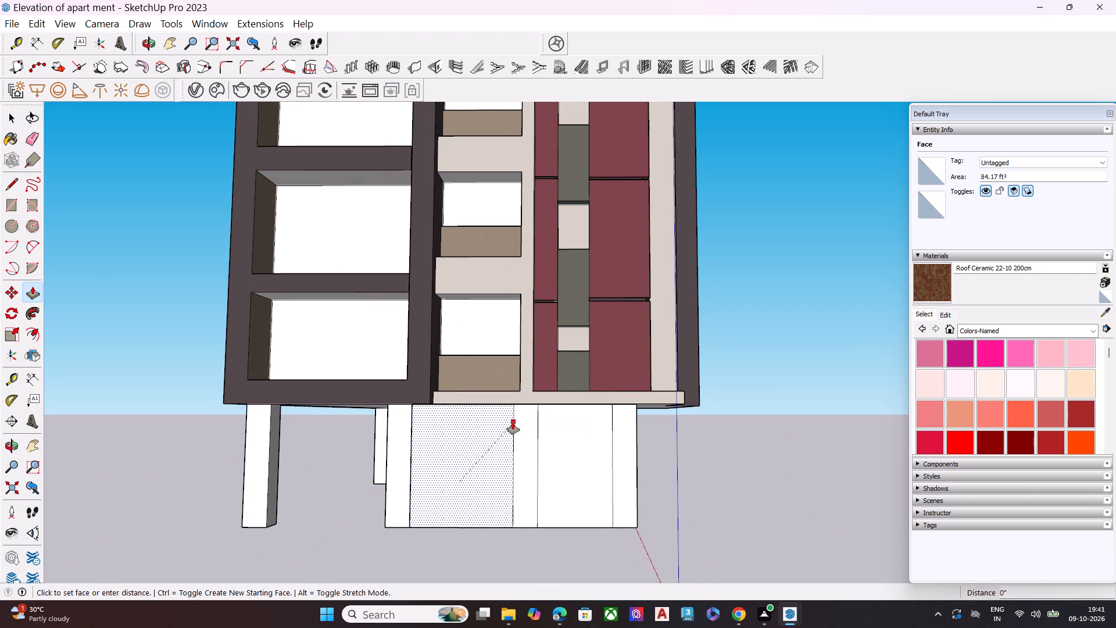
scroll(434, 462, down, 1)
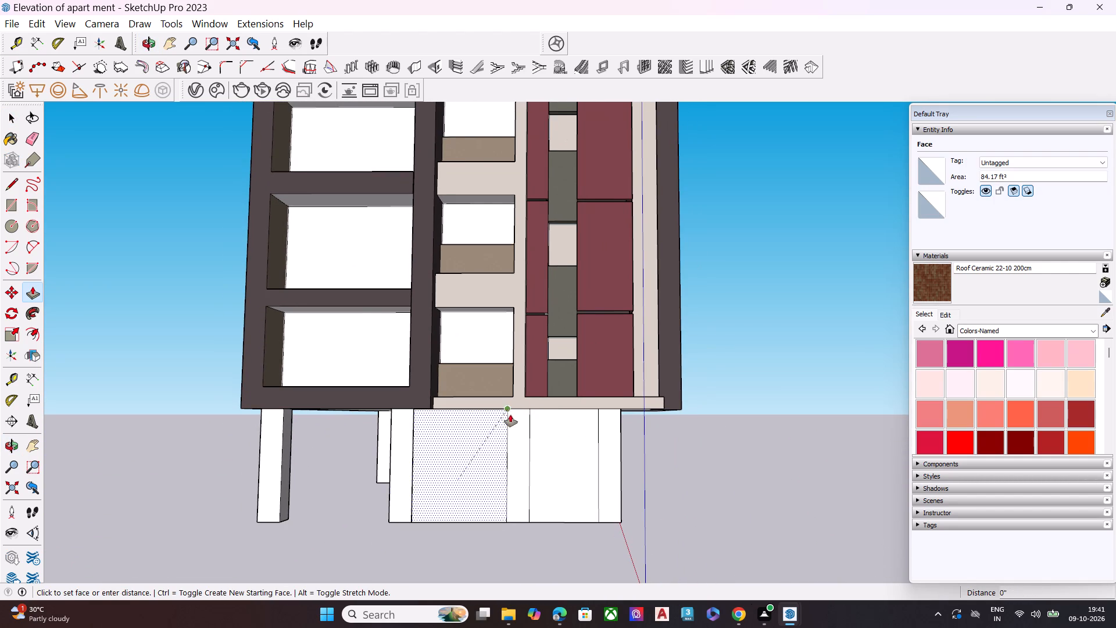
middle_drag(510, 414, 518, 408)
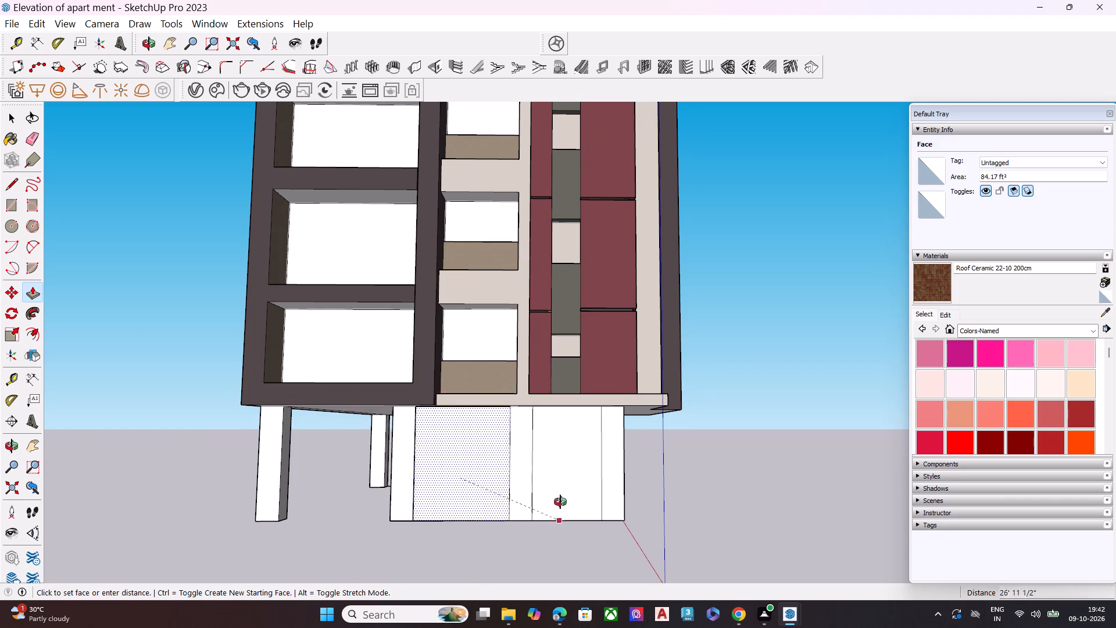
middle_drag(561, 505, 485, 334)
scroll(488, 347, up, 1)
scroll(532, 516, down, 8)
scroll(550, 441, down, 3)
scroll(550, 441, up, 1)
scroll(550, 441, down, 5)
scroll(550, 441, up, 1)
scroll(550, 441, down, 2)
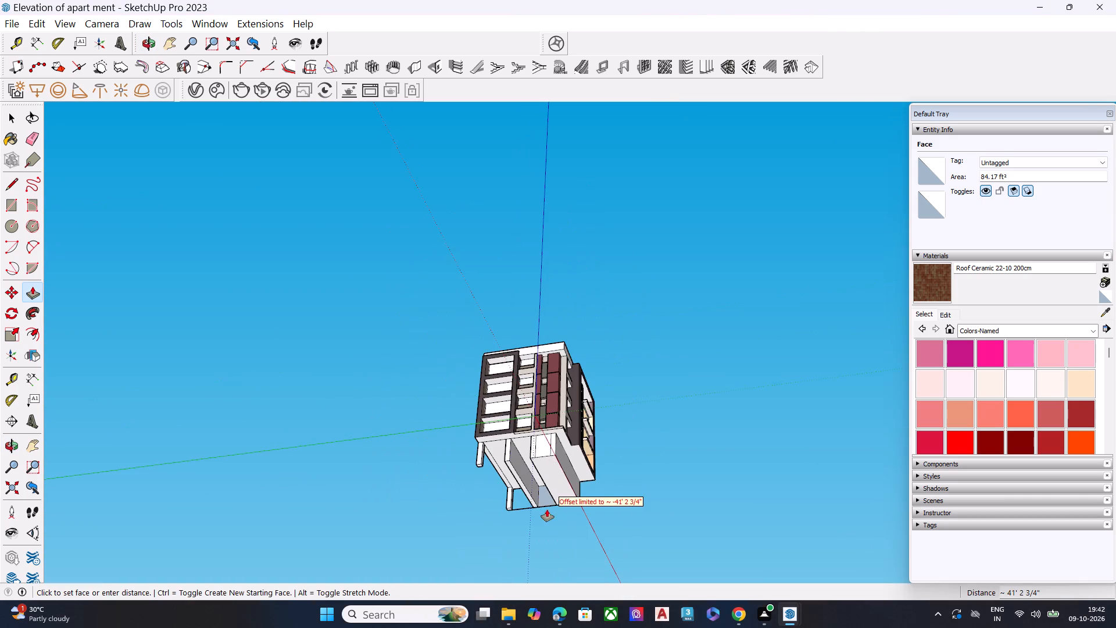
click(533, 511)
key(space)
Push the base block's other, narrower front panel back about 41' 2 3/4" to the rear.
scroll(549, 472, up, 6)
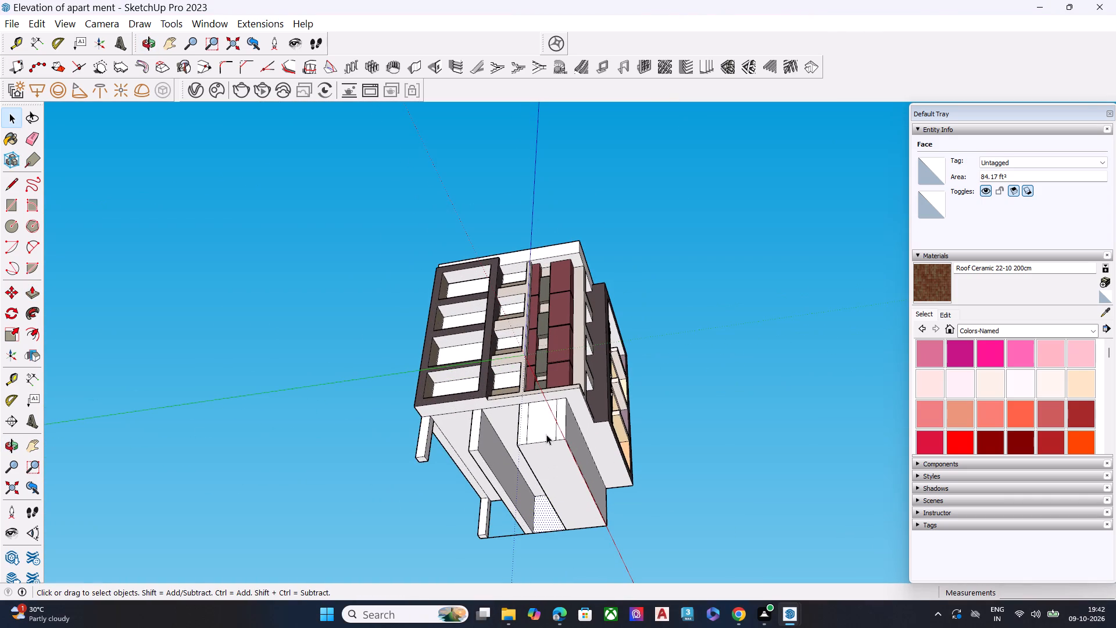
click(540, 421)
key(p)
click(540, 421)
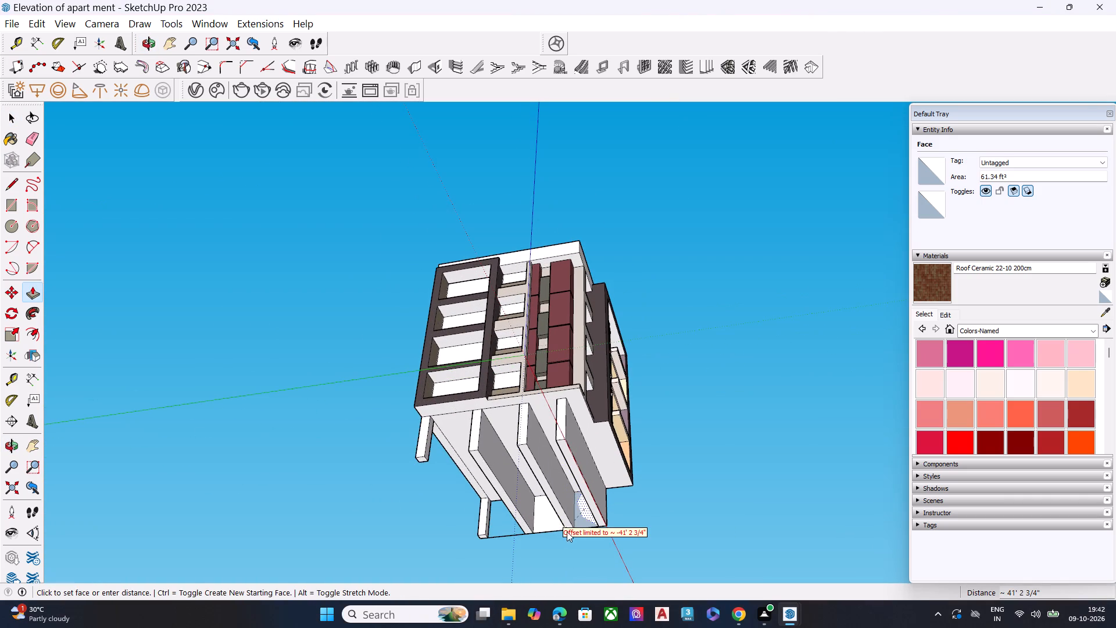
scroll(573, 538, up, 6)
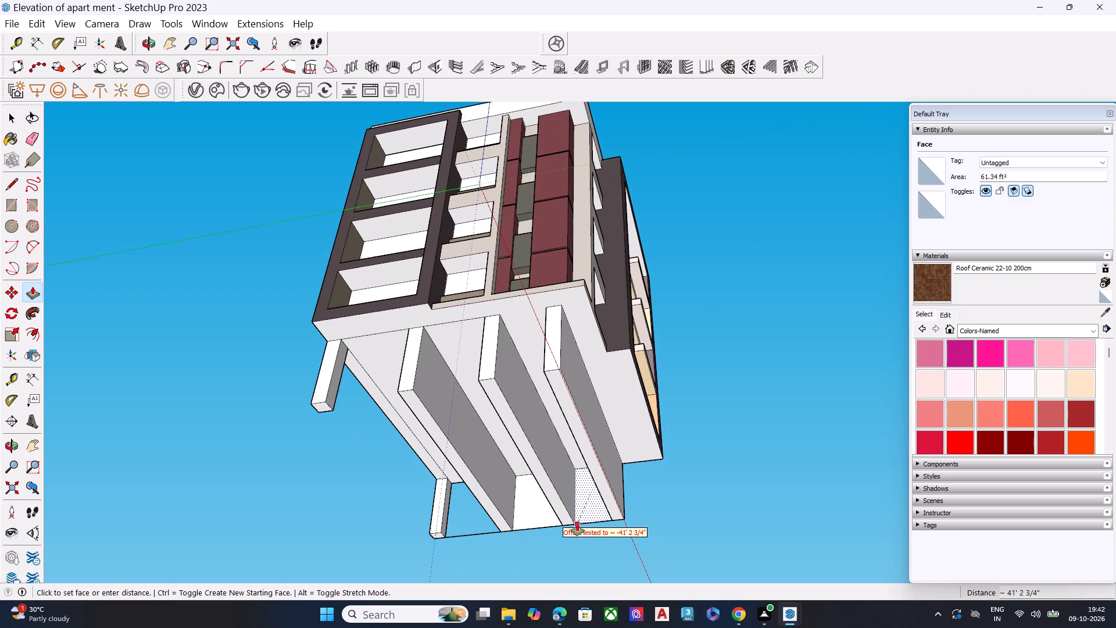
click(577, 523)
key(space)
Delete the two leftover faces closing the rear ends of the new passages.
click(593, 508)
key(Delete)
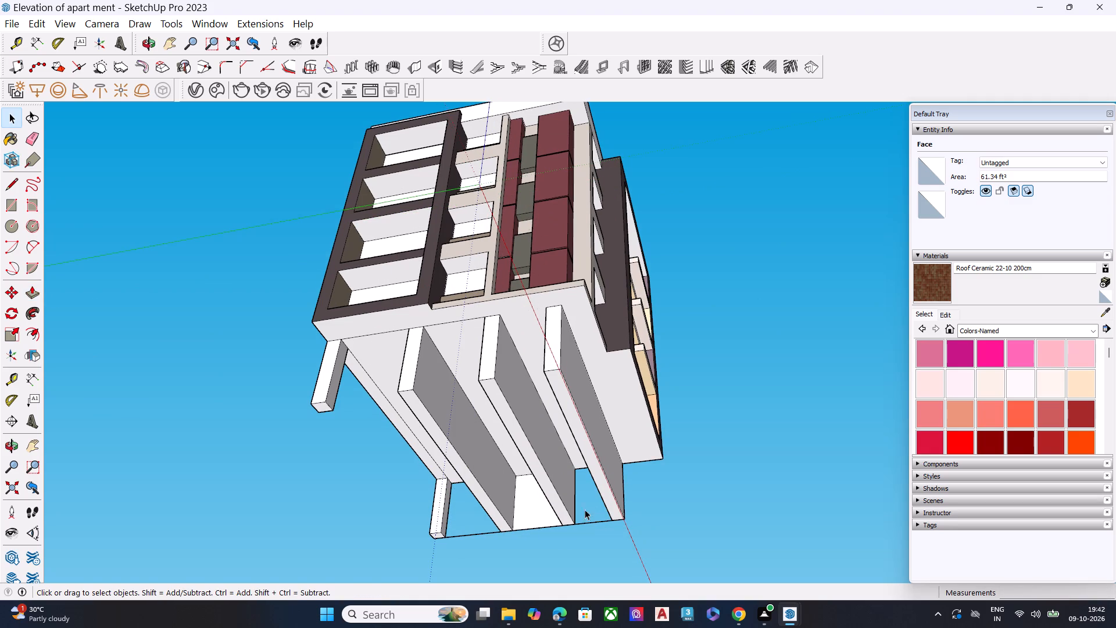
click(534, 515)
key(Delete)
Copy the front corner column's outer side face onto the front end of each of the three ground-floor walls, aligned at their bottom corners.
scroll(504, 424, up, 1)
middle_drag(504, 424, 837, 612)
scroll(837, 612, down, 1)
middle_drag(401, 440, 393, 434)
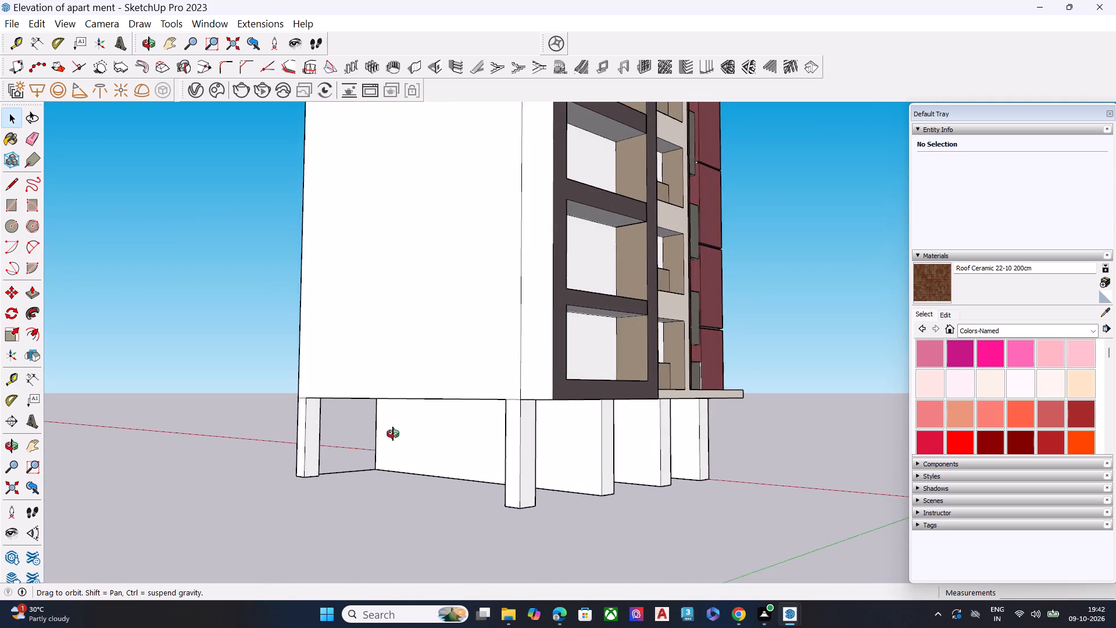
middle_drag(393, 434, 785, 438)
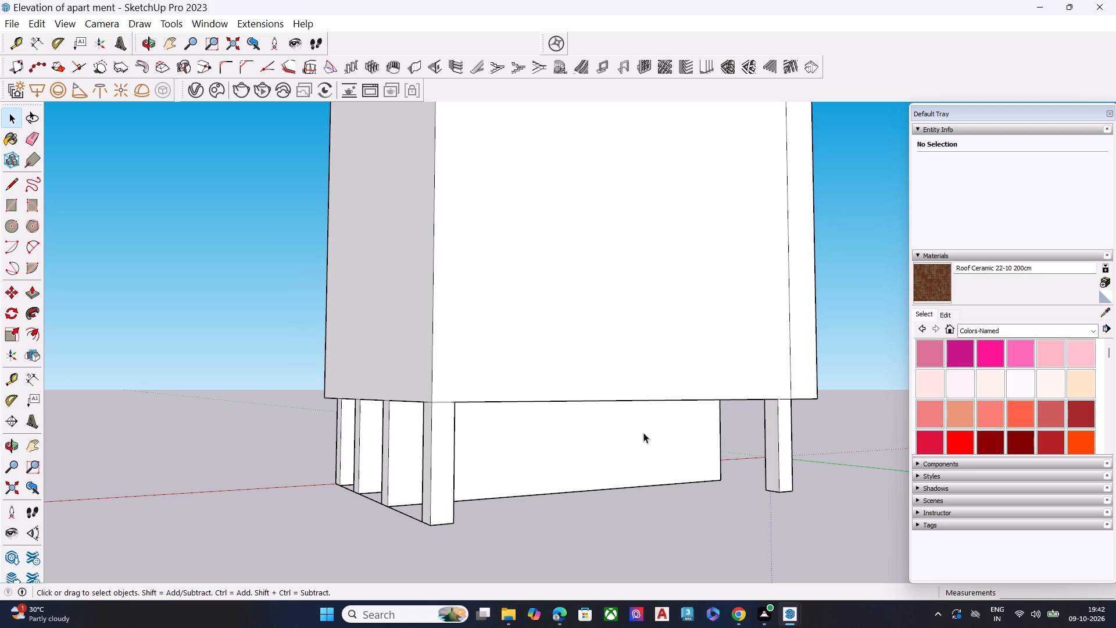
middle_drag(778, 453, 453, 459)
scroll(554, 469, up, 6)
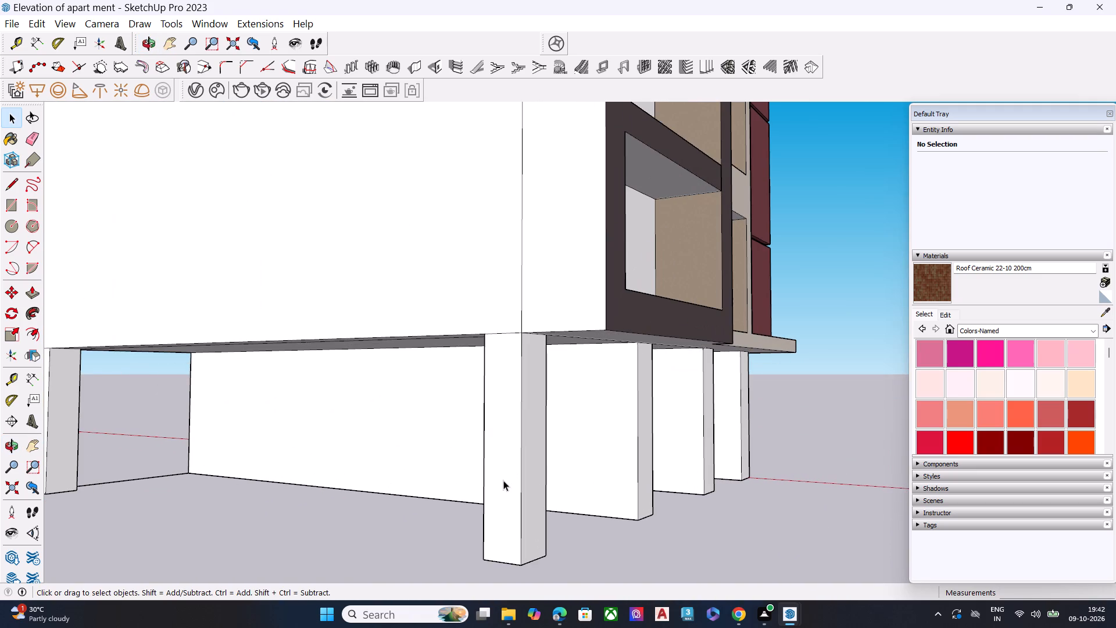
click(503, 480)
double_click(506, 481)
key(m)
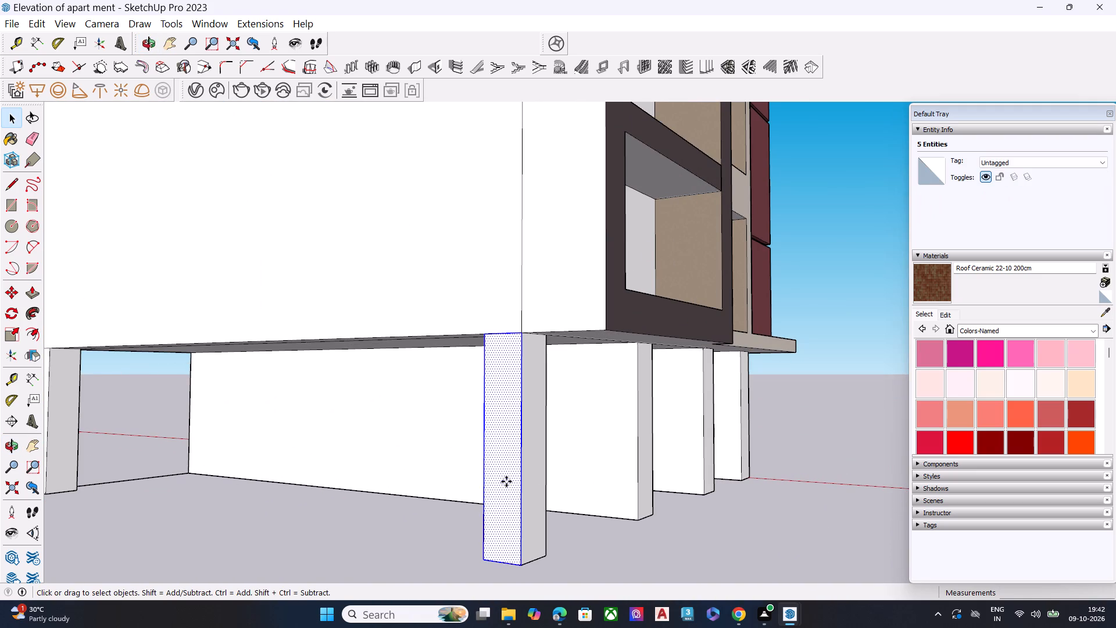
click(518, 565)
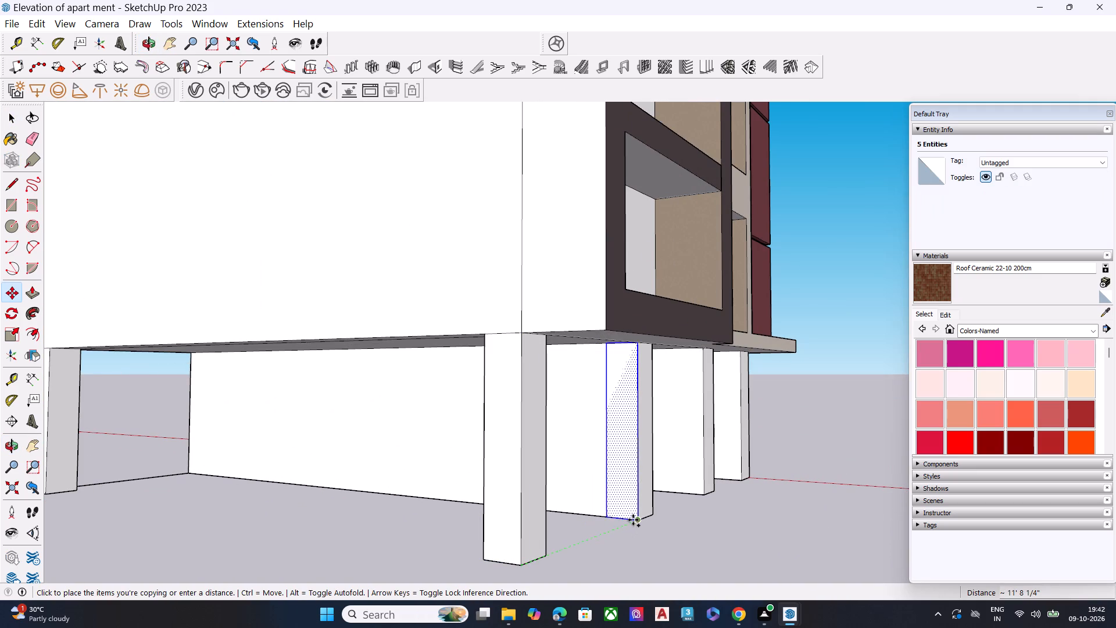
click(633, 520)
click(640, 523)
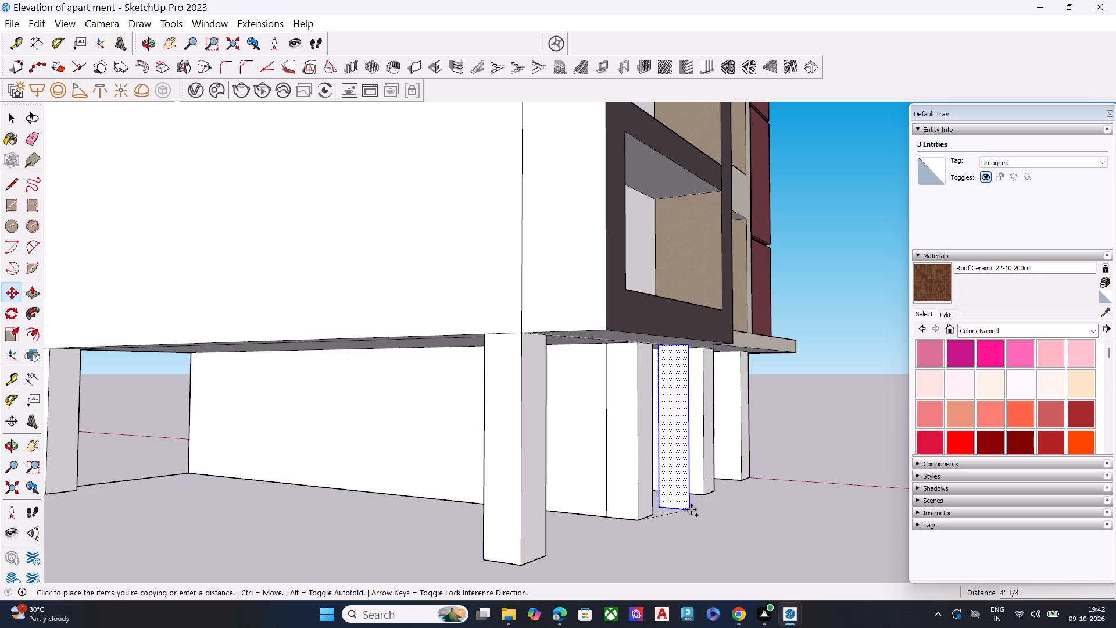
click(702, 492)
click(704, 494)
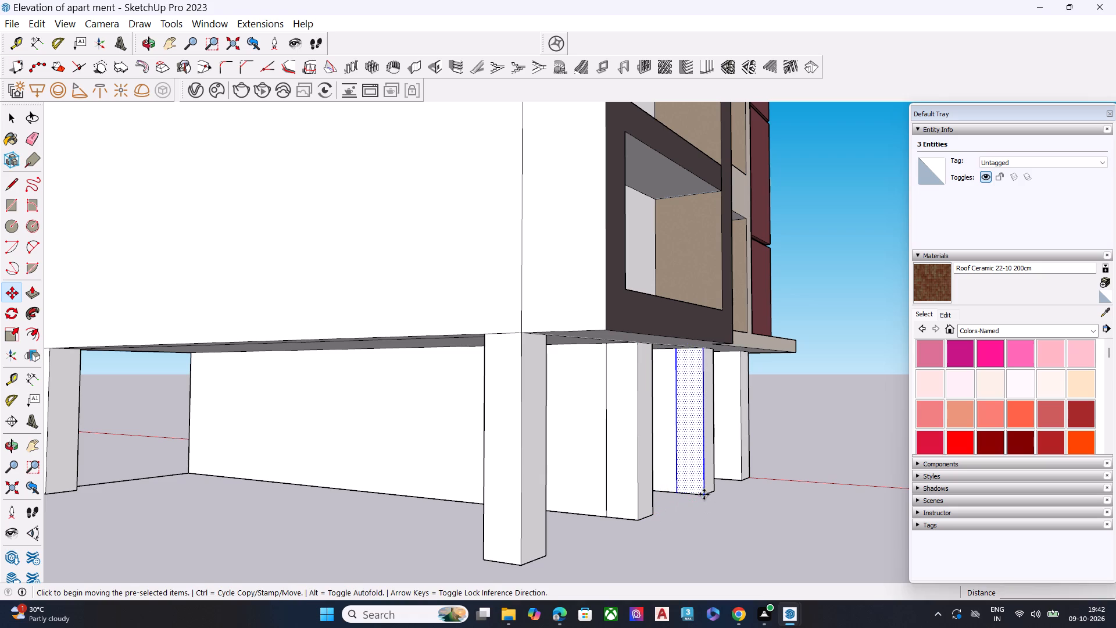
click(742, 479)
key(space)
Push the rear face of the outermost ground-floor wall forward about 38' 11 1/2", down to a free-standing front column.
middle_drag(761, 476, 696, 480)
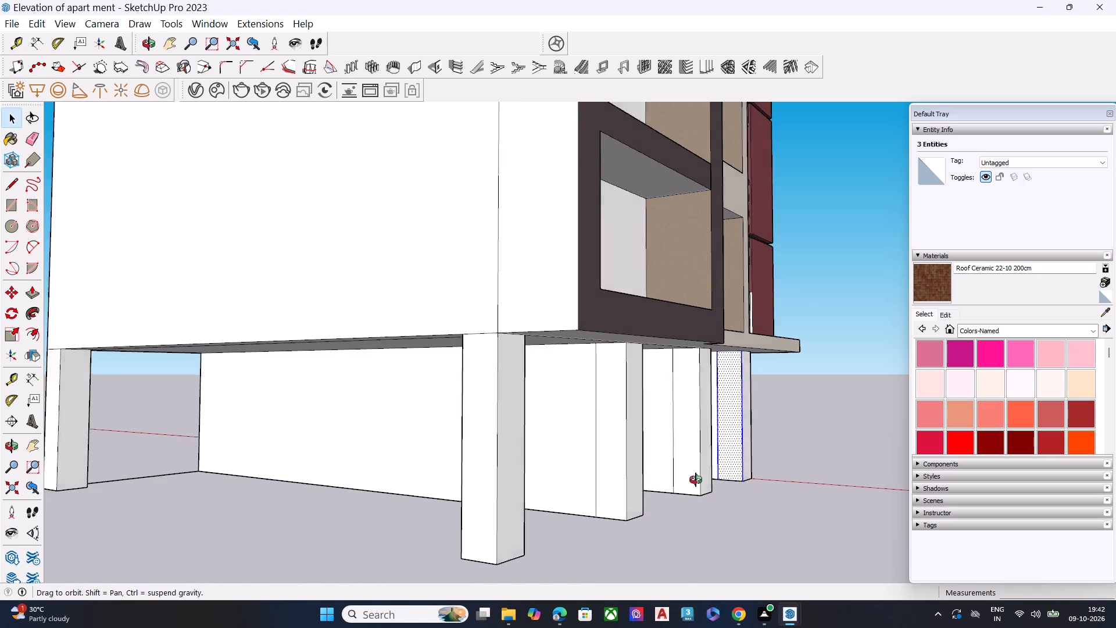
middle_drag(696, 480, 269, 482)
middle_drag(642, 458, 502, 460)
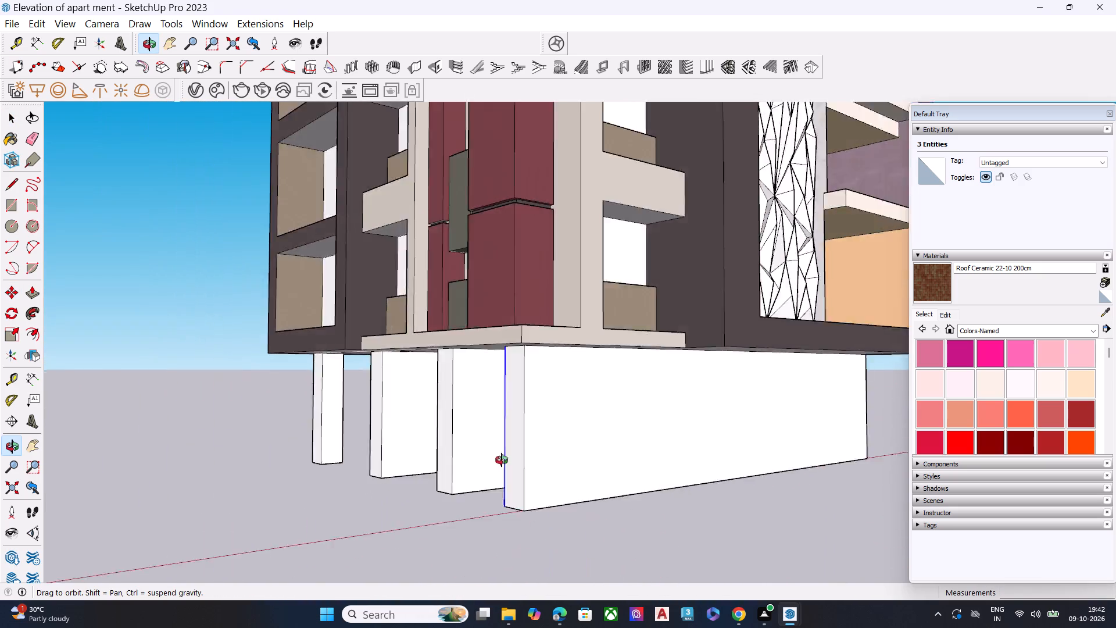
middle_drag(502, 460, 0, 409)
click(743, 374)
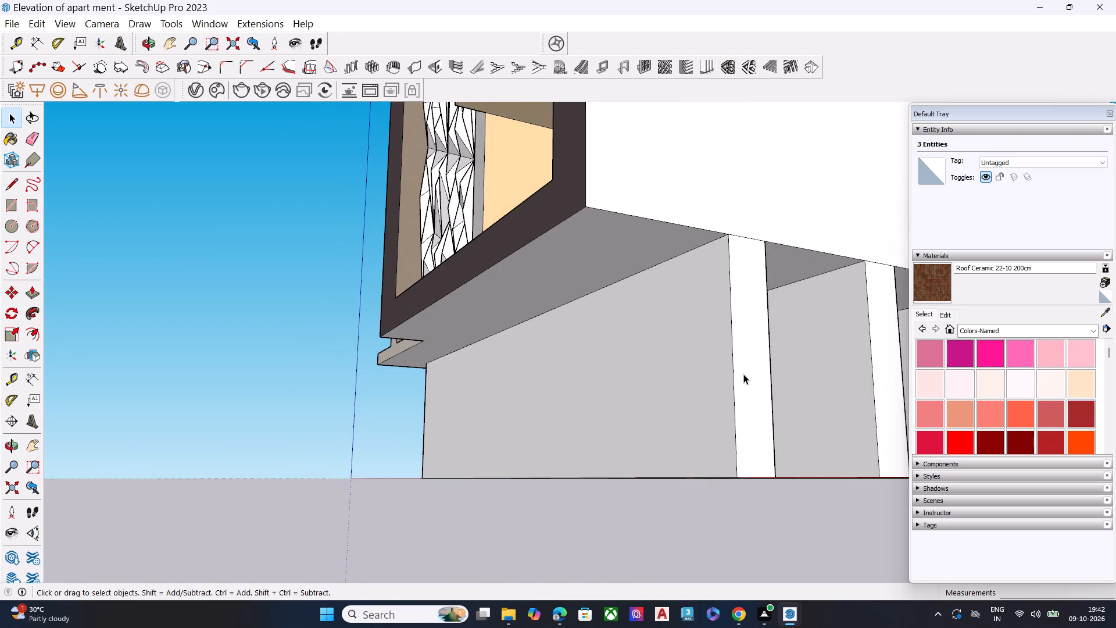
middle_drag(763, 381, 539, 413)
key(p)
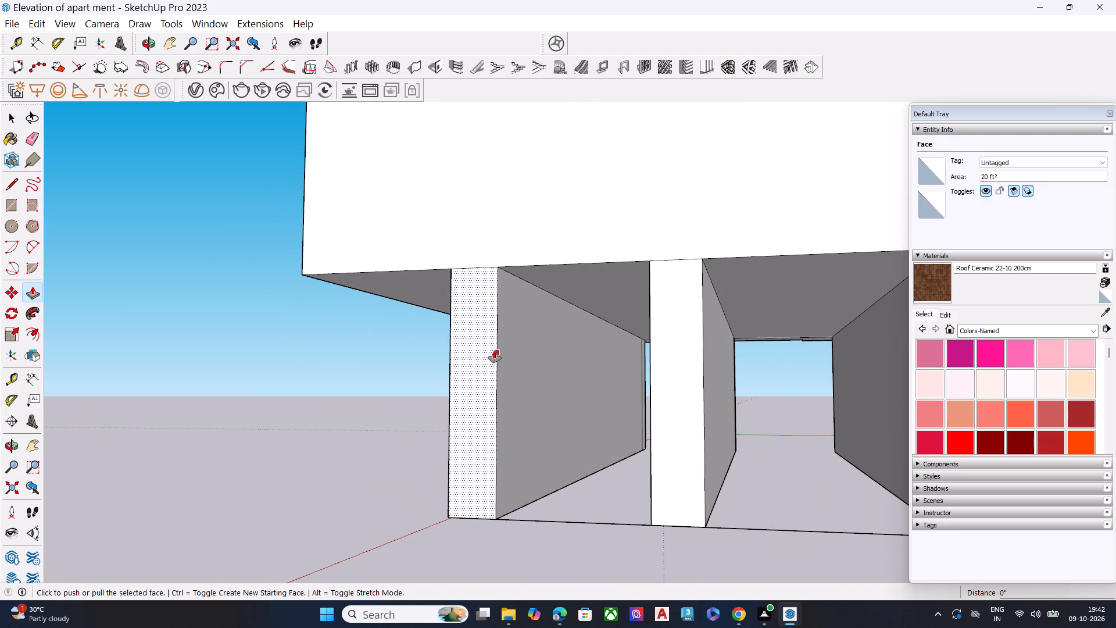
click(477, 349)
drag(493, 516, 639, 444)
scroll(641, 445, up, 13)
scroll(648, 449, down, 1)
scroll(648, 449, up, 5)
middle_drag(646, 456, 586, 498)
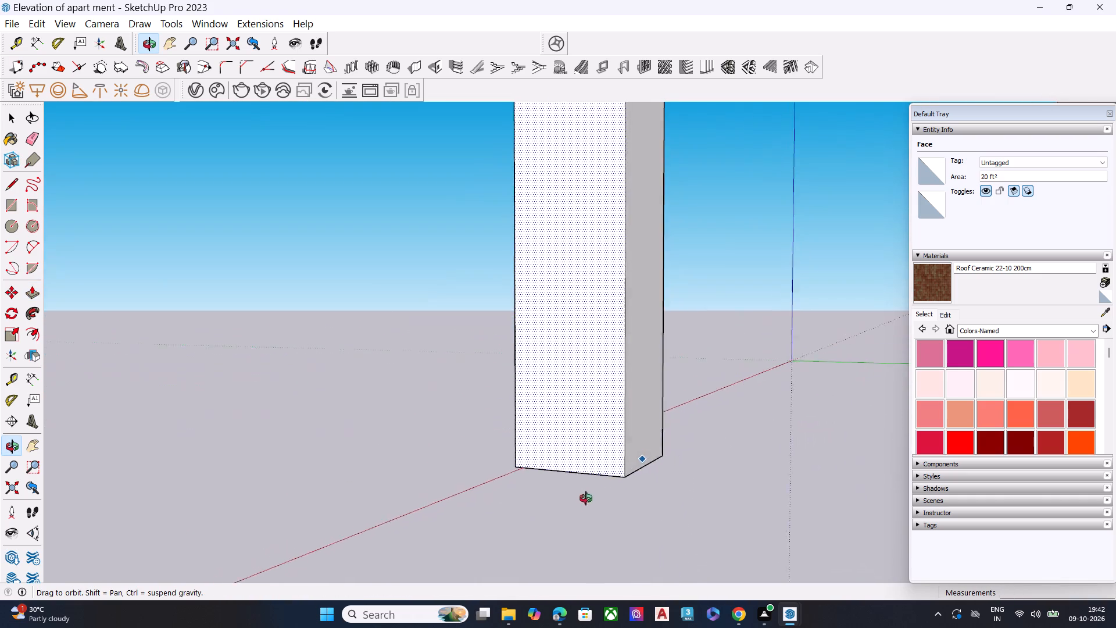
middle_drag(586, 498, 905, 486)
scroll(849, 493, up, 1)
scroll(616, 479, down, 7)
scroll(503, 452, down, 8)
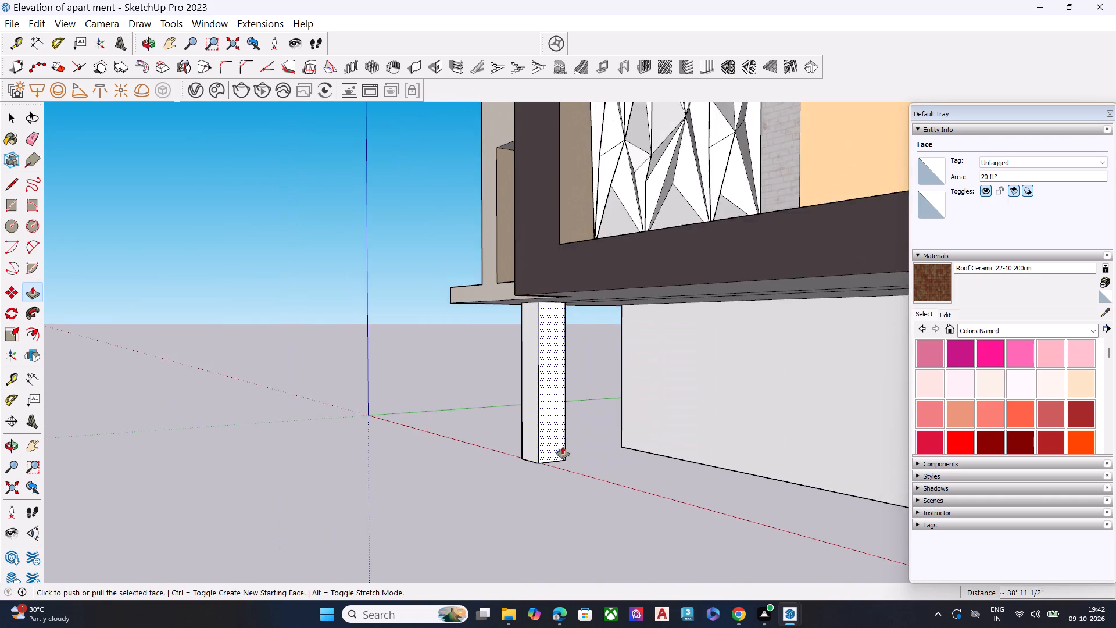
scroll(545, 411, up, 6)
scroll(381, 406, down, 4)
scroll(380, 406, up, 1)
scroll(380, 406, down, 2)
Delete the two edges left by the removed wall on the underside of the upper block.
middle_drag(505, 439, 296, 434)
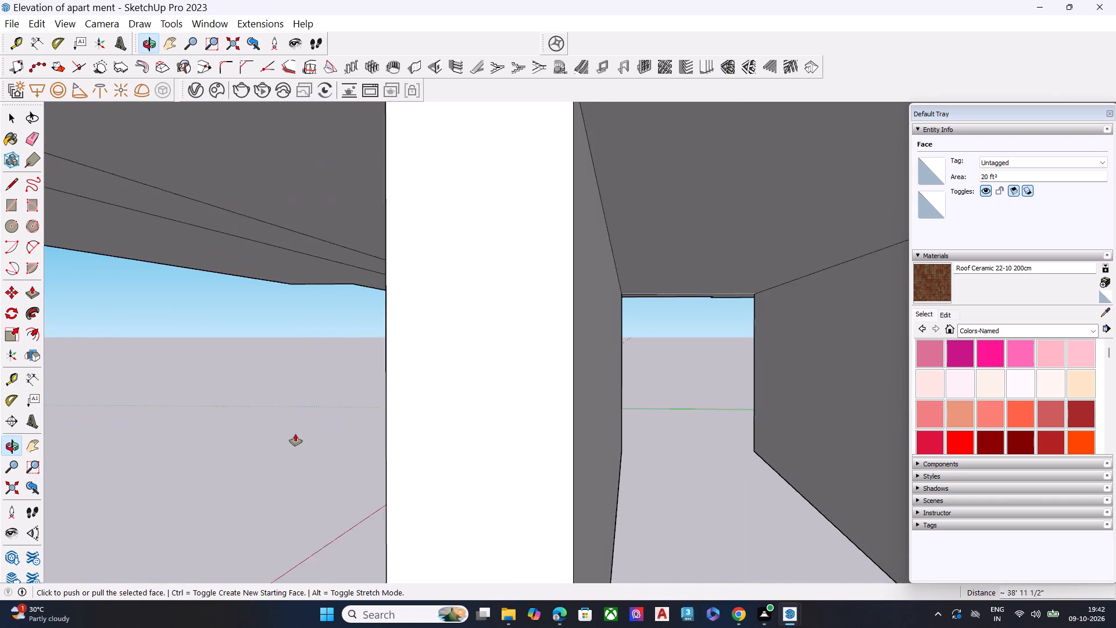
scroll(301, 430, up, 1)
scroll(559, 384, down, 20)
scroll(559, 384, down, 4)
middle_drag(593, 449, 559, 365)
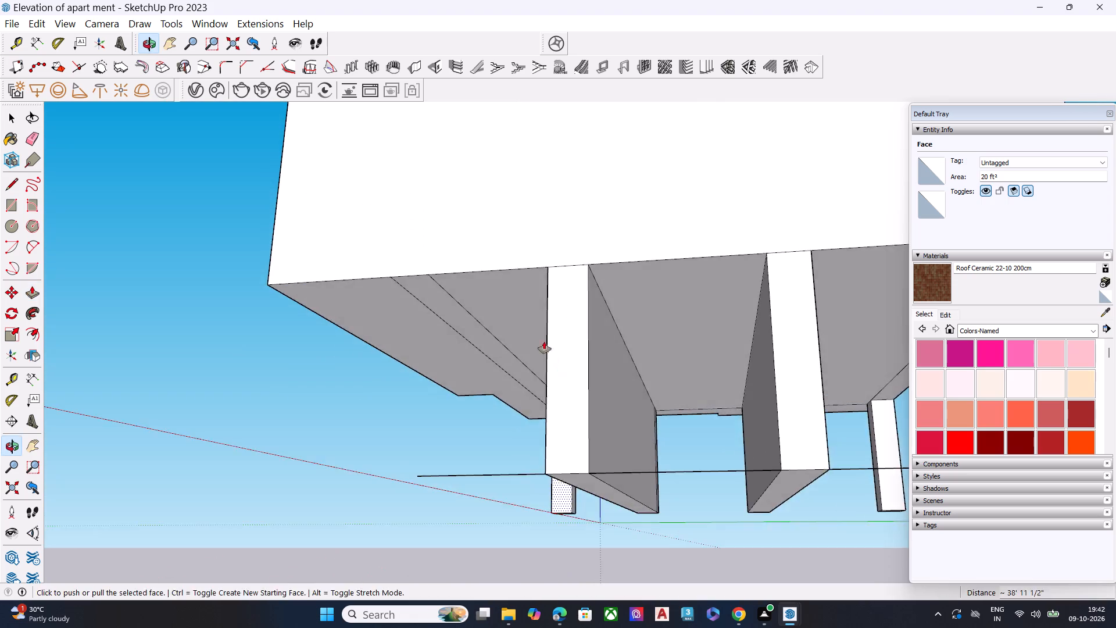
middle_drag(542, 337, 541, 316)
key(space)
click(486, 297)
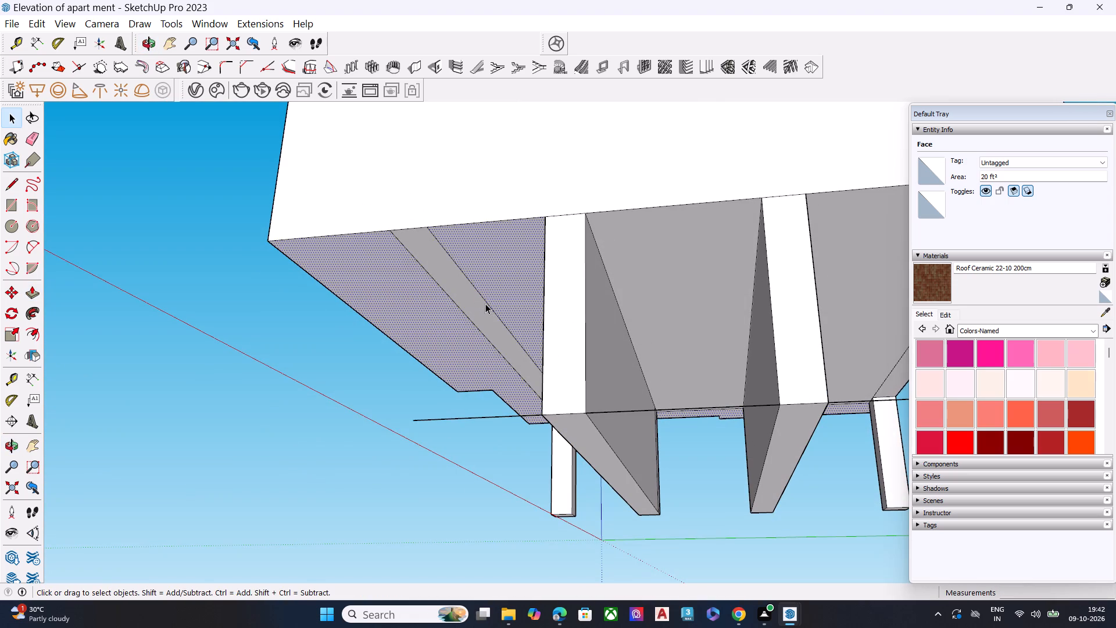
click(485, 304)
key(Delete)
click(471, 321)
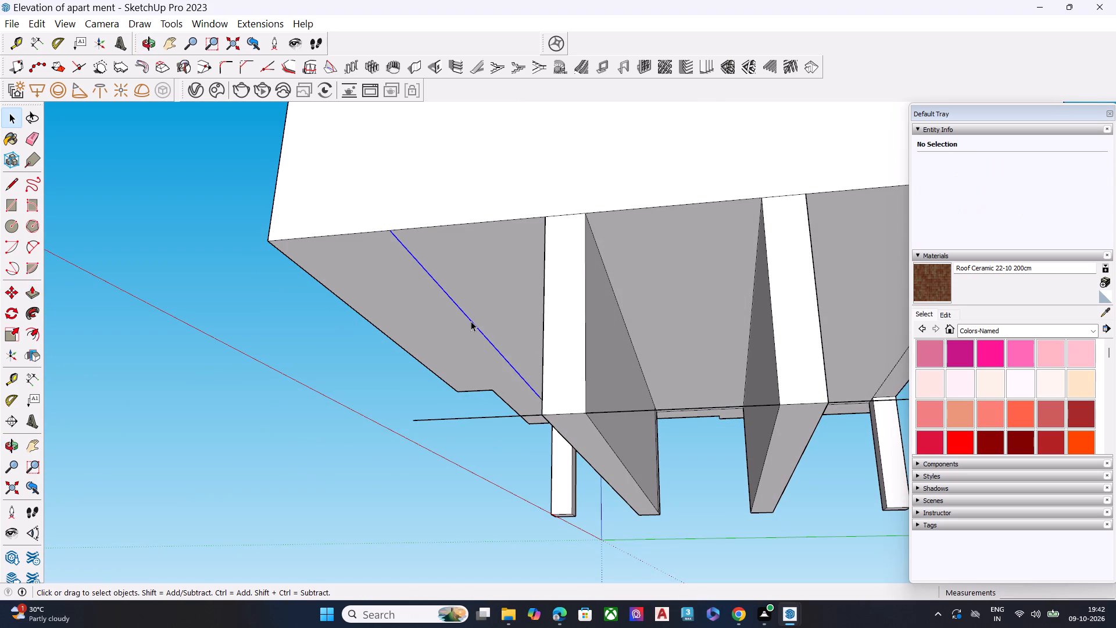
key(Delete)
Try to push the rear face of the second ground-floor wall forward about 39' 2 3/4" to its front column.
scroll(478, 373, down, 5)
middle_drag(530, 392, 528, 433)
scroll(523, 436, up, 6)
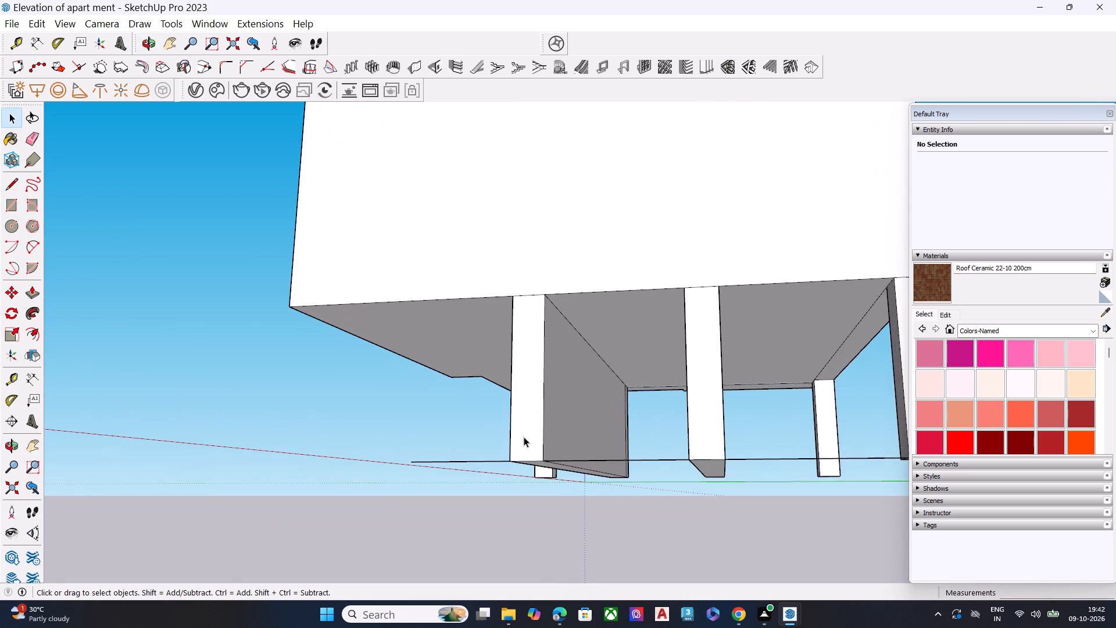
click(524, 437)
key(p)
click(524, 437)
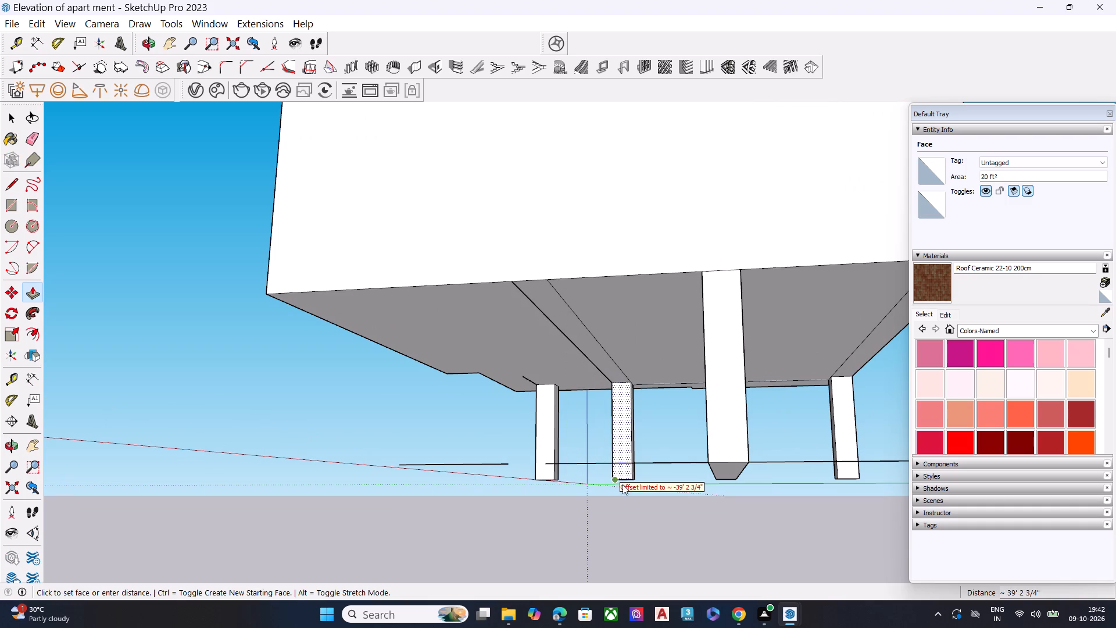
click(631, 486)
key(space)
Push the rear face of the second ground-floor wall forward until only its front column remains.
scroll(651, 447, up, 1)
middle_drag(610, 459, 517, 465)
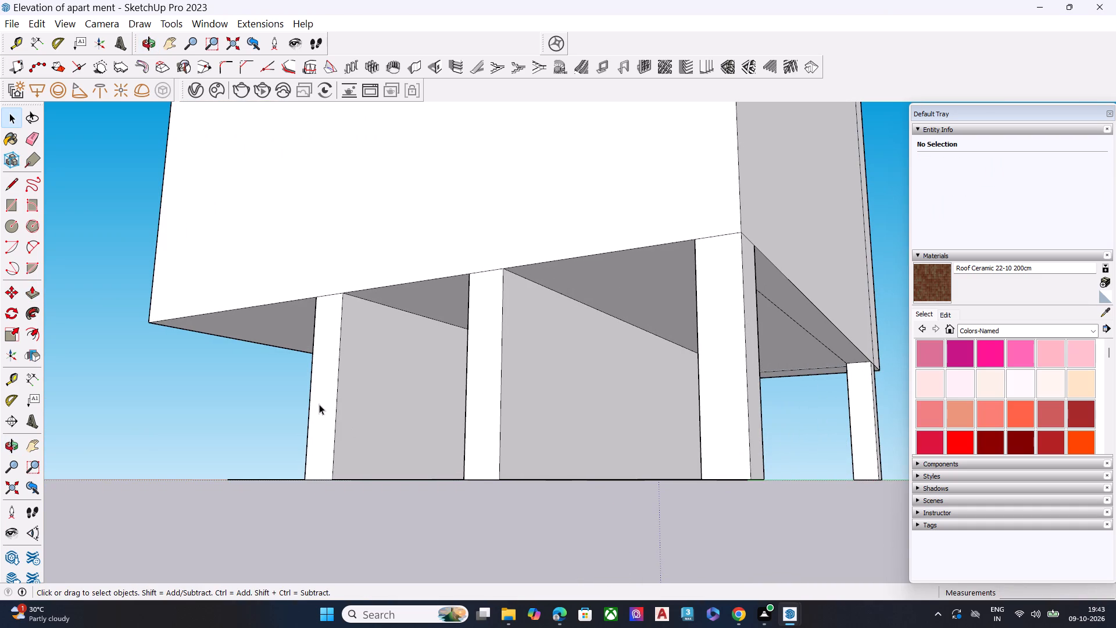
click(321, 402)
key(p)
click(323, 403)
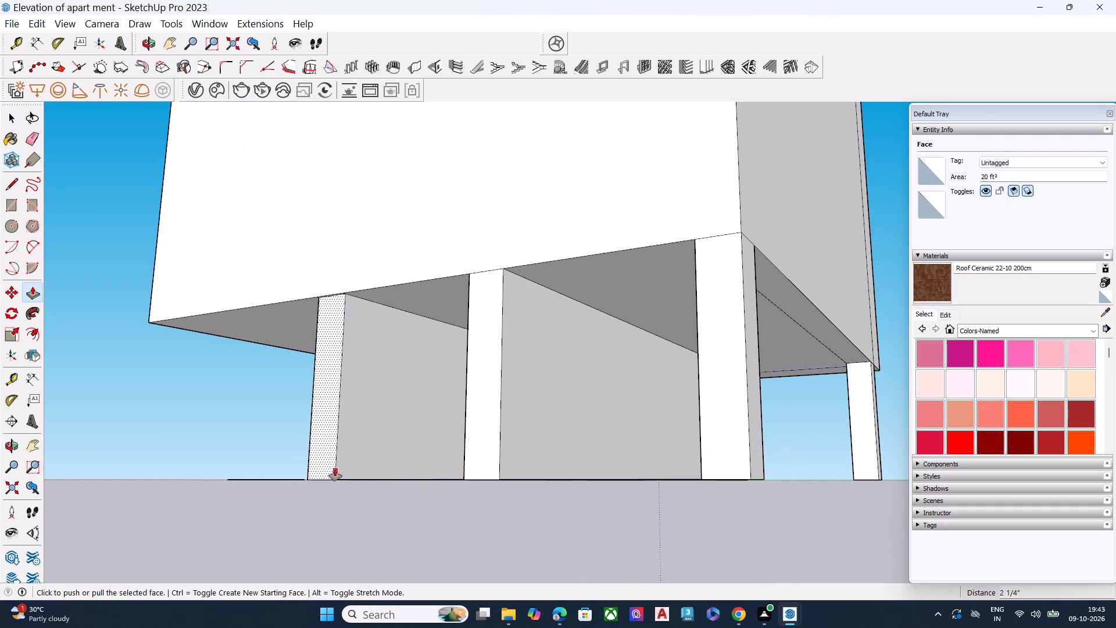
drag(332, 466, 511, 476)
scroll(356, 473, down, 7)
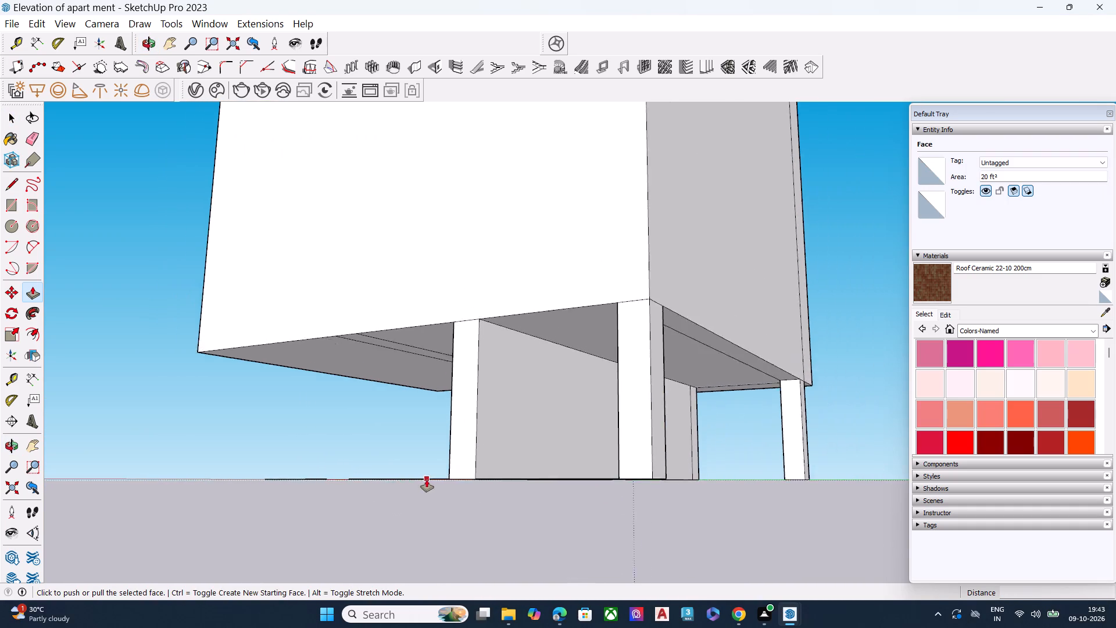
middle_drag(442, 479, 593, 489)
scroll(593, 489, up, 1)
click(575, 468)
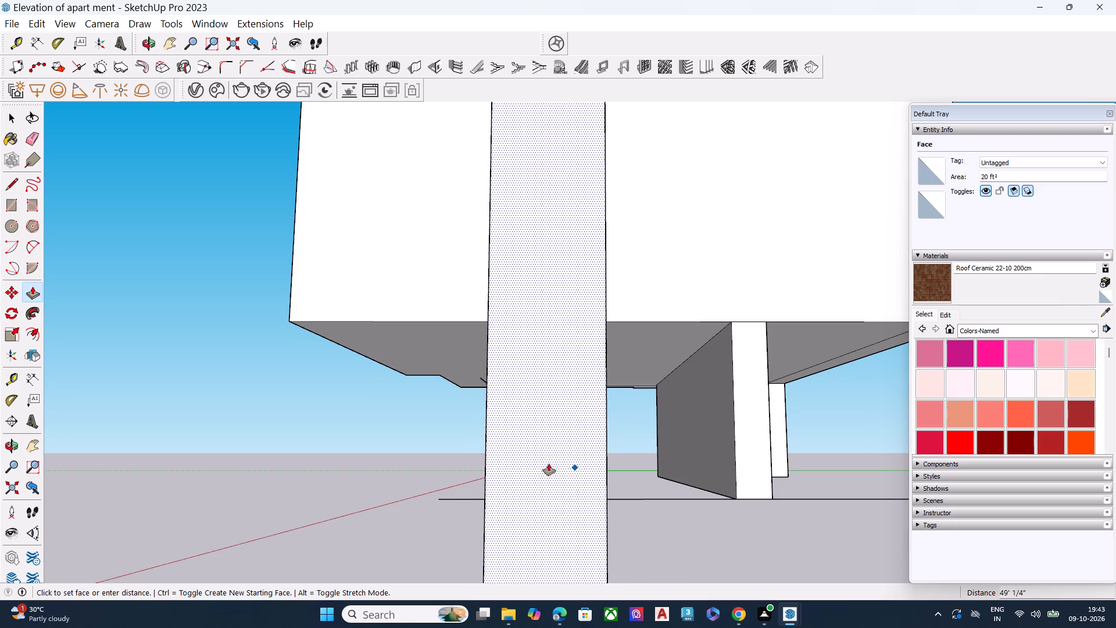
scroll(506, 454, down, 7)
middle_drag(620, 533, 513, 409)
scroll(510, 408, down, 4)
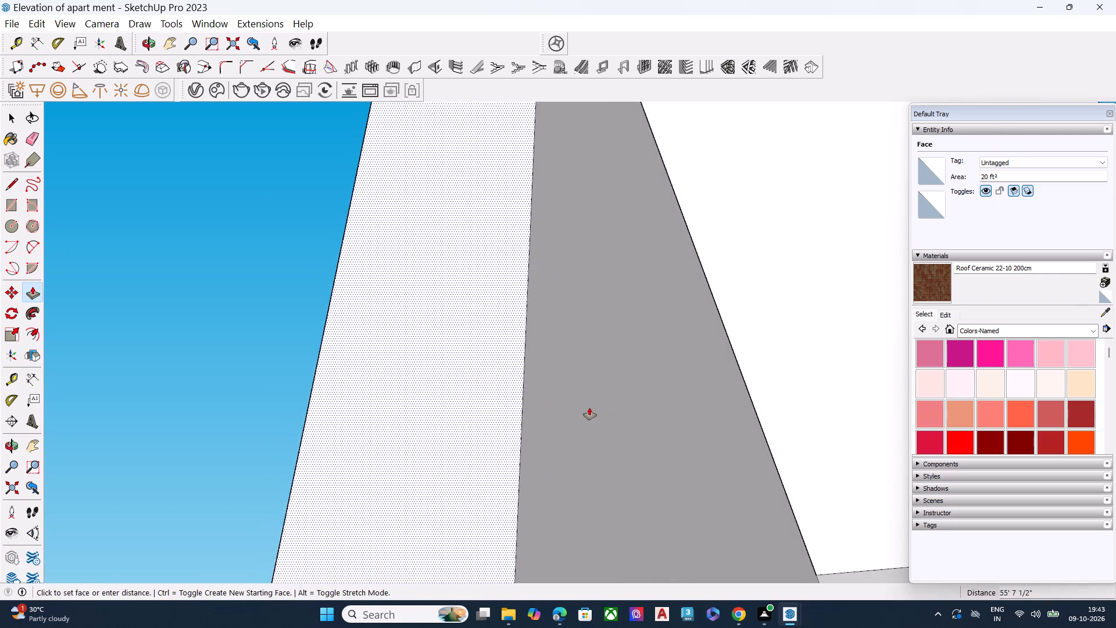
scroll(589, 408, down, 5)
scroll(632, 414, up, 1)
scroll(632, 414, down, 4)
scroll(641, 395, up, 1)
scroll(641, 395, down, 3)
scroll(640, 395, up, 2)
scroll(639, 395, down, 9)
scroll(571, 376, up, 1)
scroll(570, 376, down, 9)
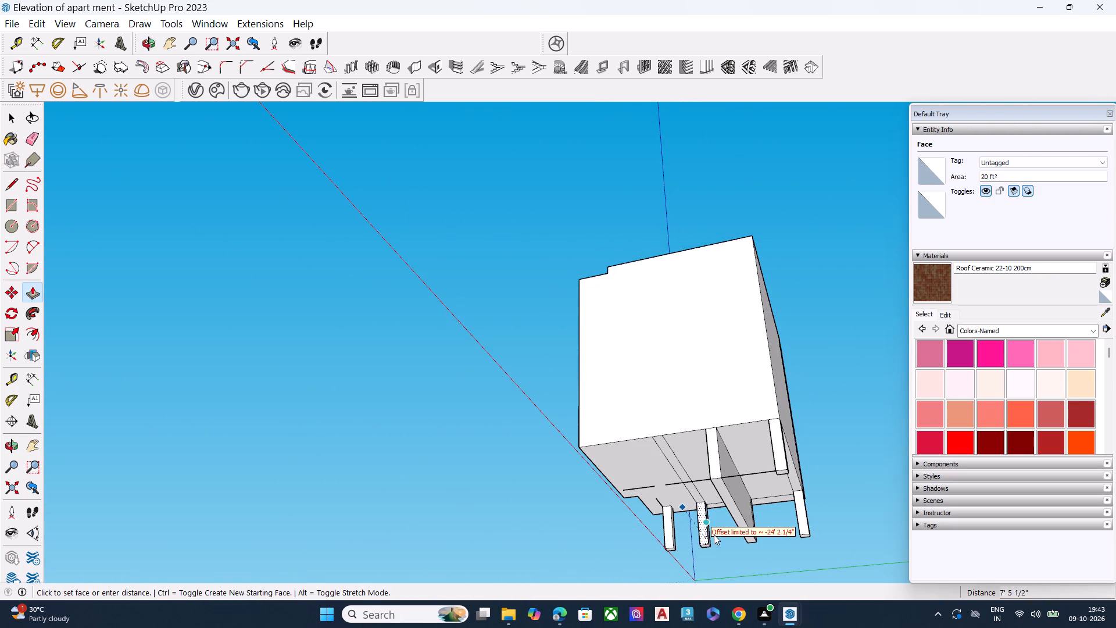
click(712, 541)
key(space)
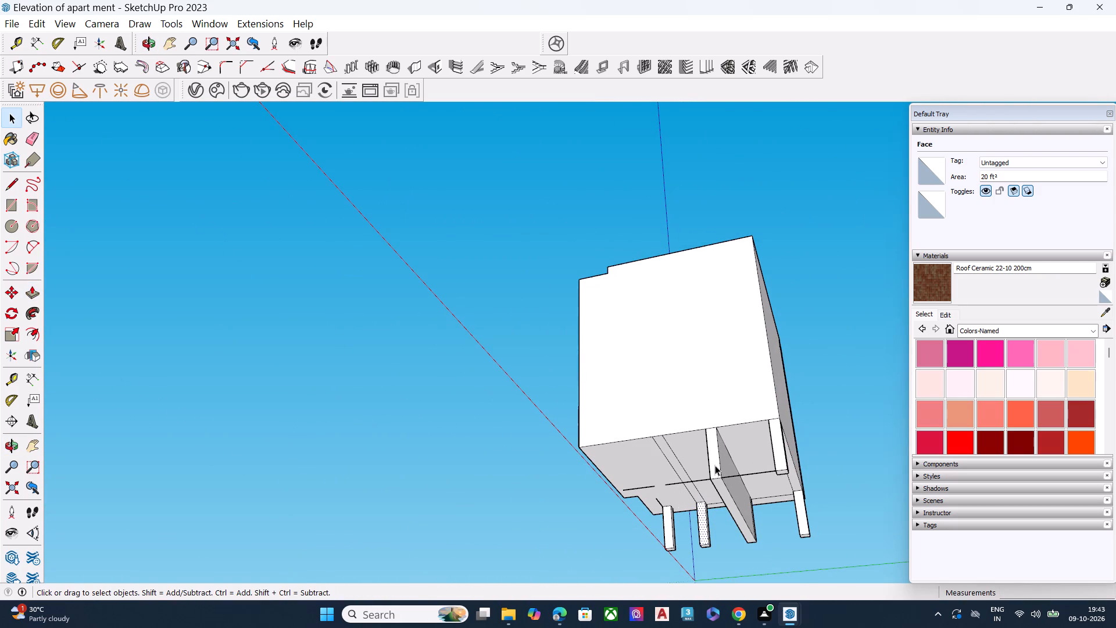
Push the rear face of the last ground-floor wall forward to its front column outline.
click(715, 465)
key(p)
click(720, 474)
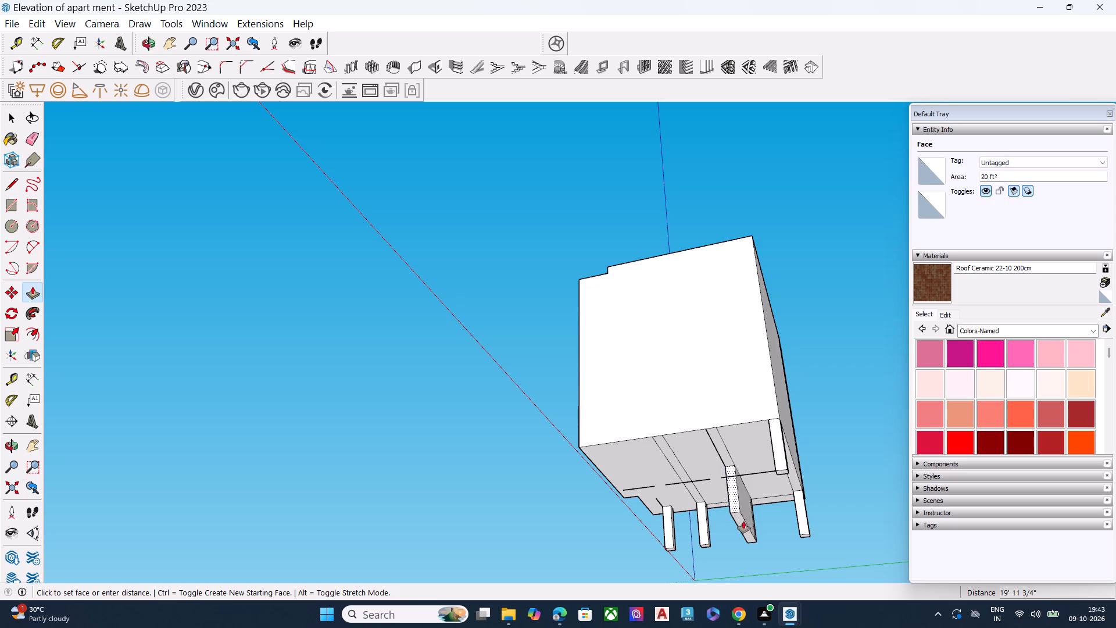
click(752, 544)
key(space)
Delete the three leftover edge segments lying on the ground along the rear of the base.
middle_drag(750, 482, 711, 496)
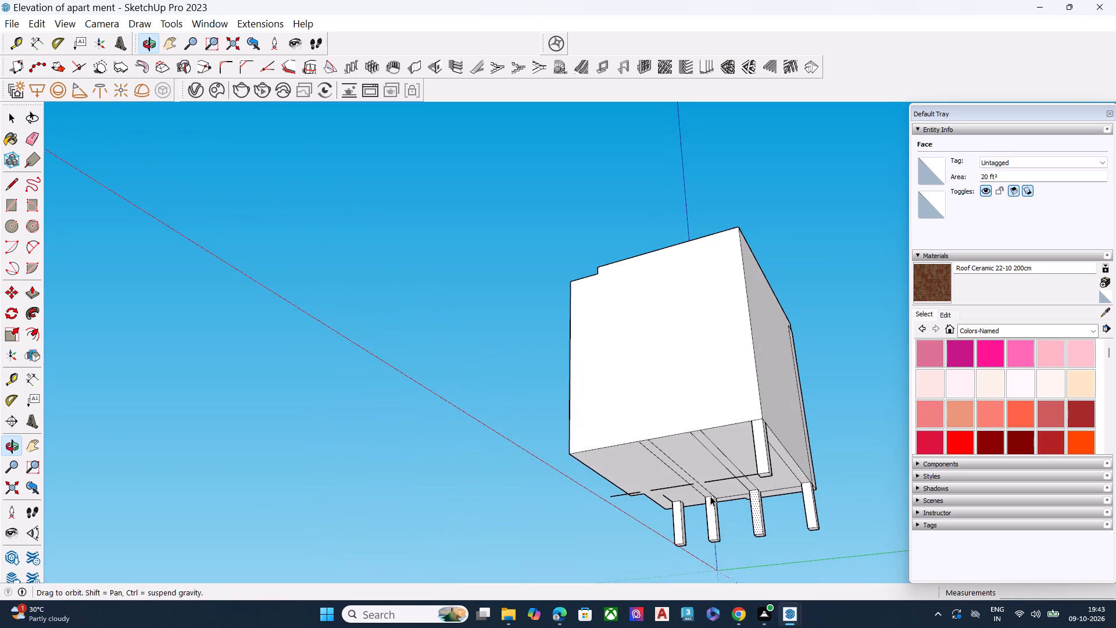
middle_drag(714, 479, 743, 454)
scroll(747, 491, up, 1)
middle_drag(752, 499, 957, 601)
scroll(531, 411, down, 8)
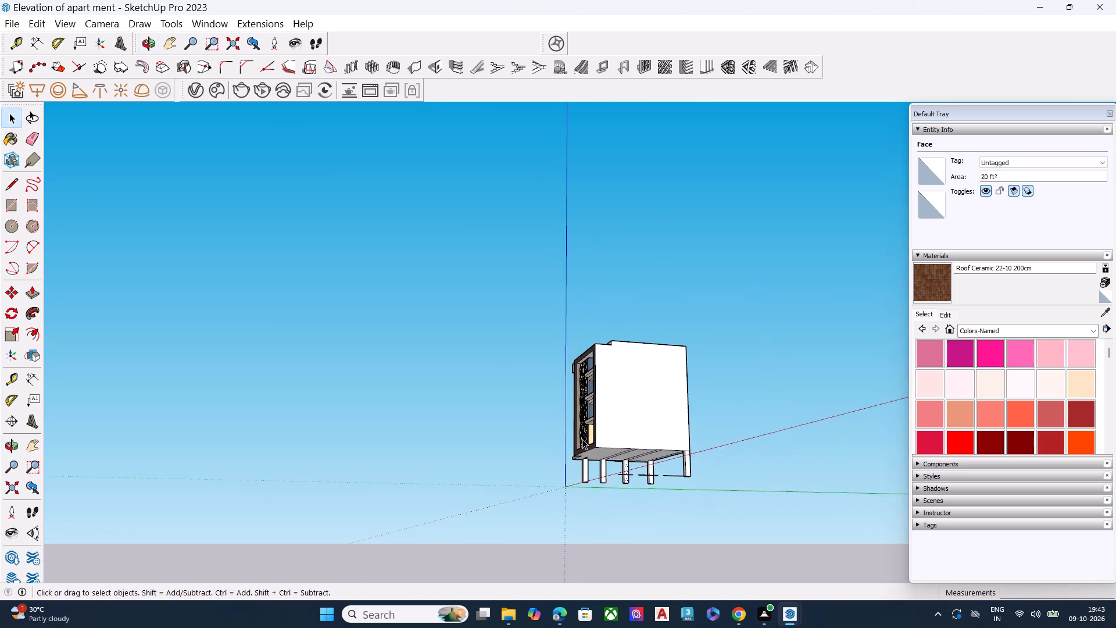
middle_drag(584, 441, 671, 509)
scroll(670, 480, up, 8)
scroll(618, 506, up, 6)
click(616, 479)
click(617, 486)
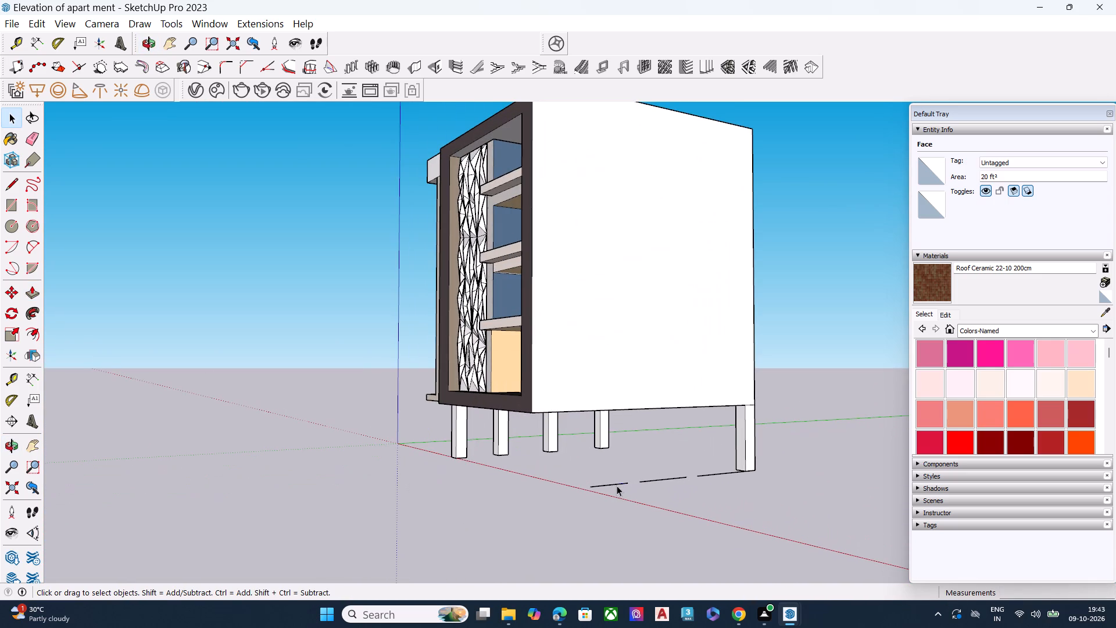
drag(709, 483, 607, 474)
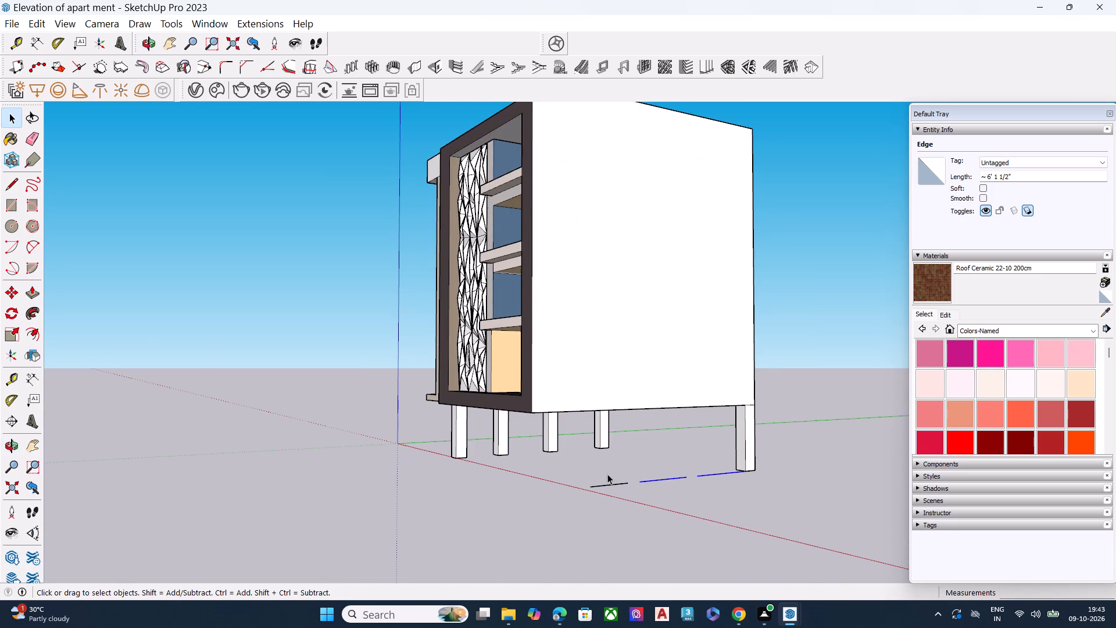
key(Delete)
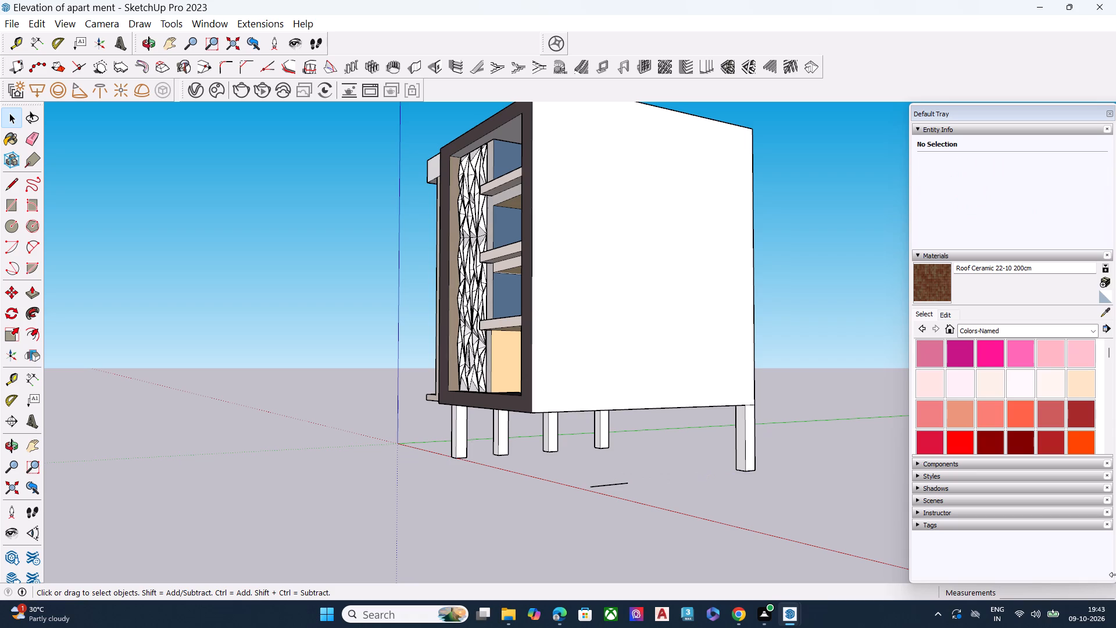
click(623, 482)
key(Delete)
Examine the front row of columns and the underside of the upper block for leftover geometry.
scroll(483, 408, up, 4)
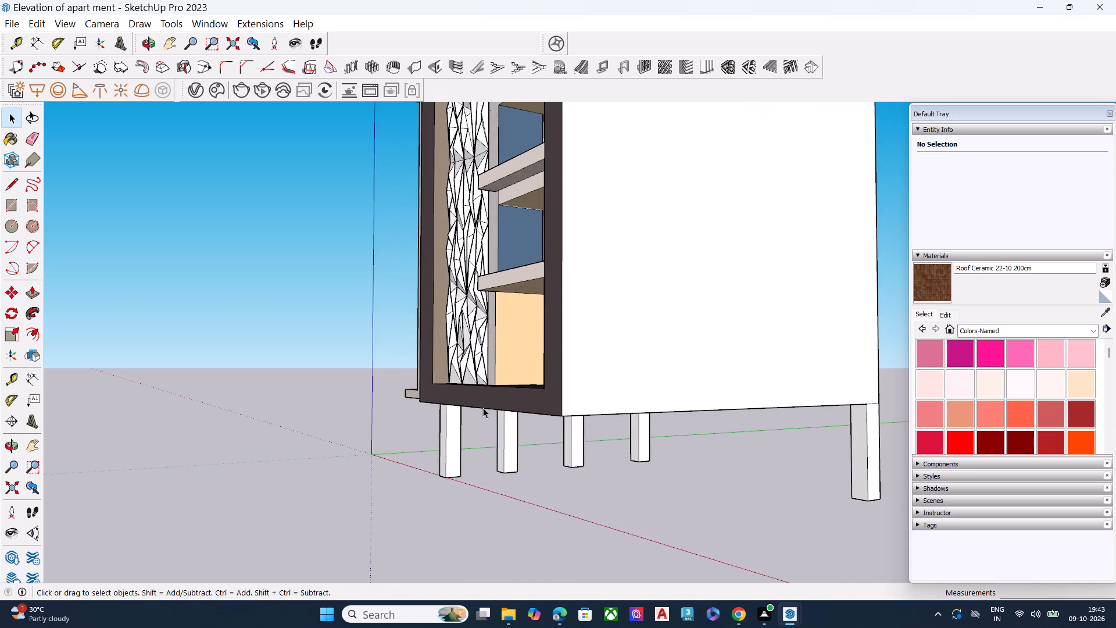
middle_drag(473, 430, 592, 389)
scroll(579, 423, up, 7)
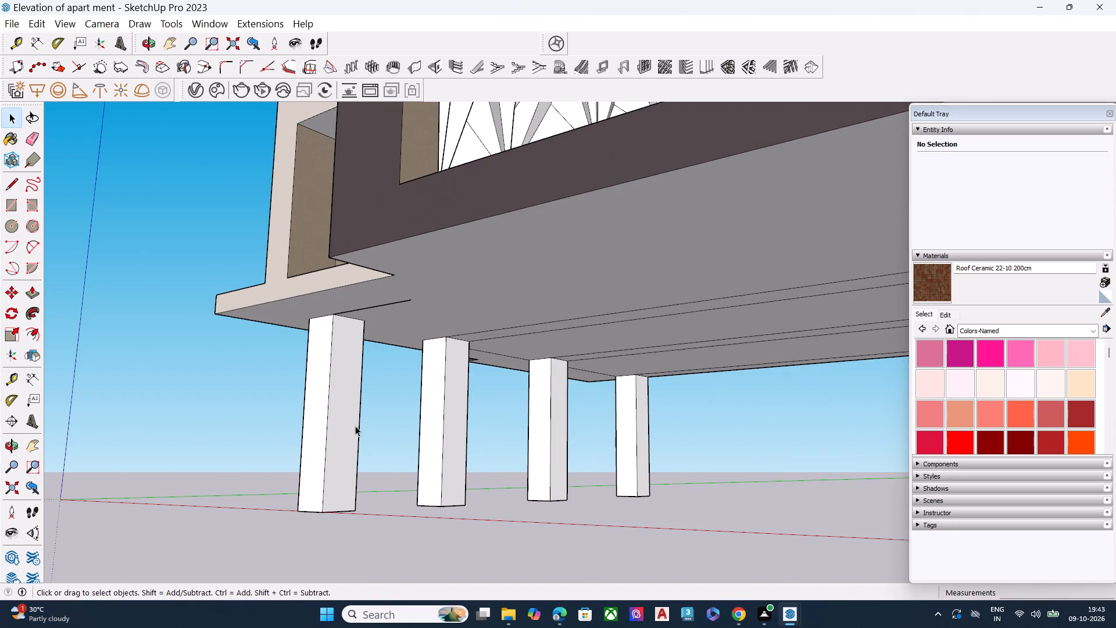
scroll(498, 429, up, 1)
middle_drag(498, 429, 333, 447)
scroll(482, 470, up, 4)
scroll(482, 473, down, 2)
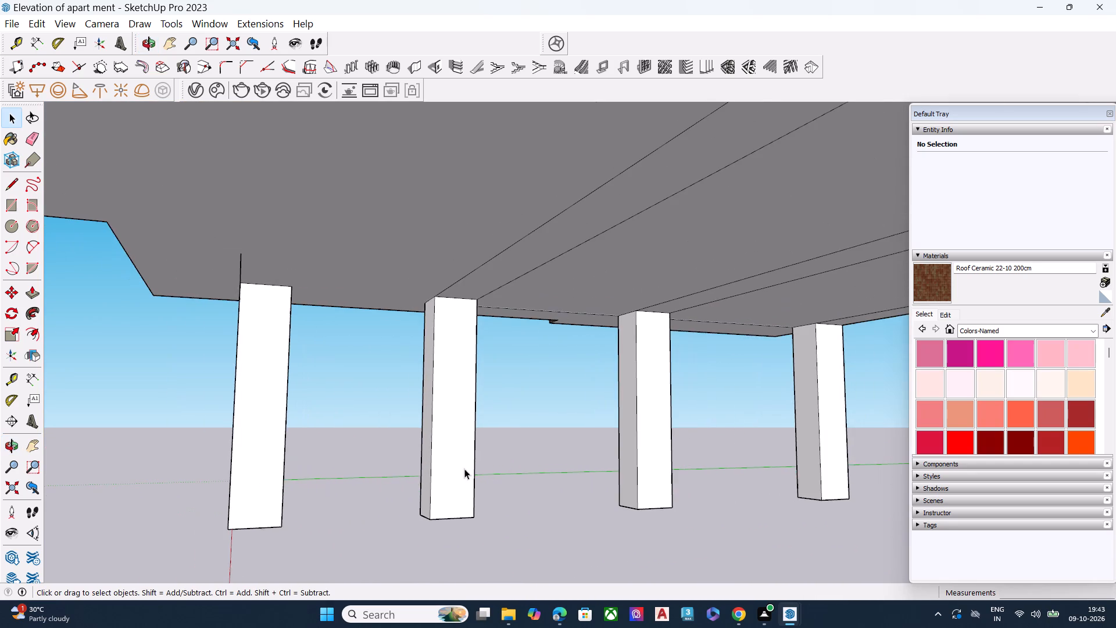
middle_drag(602, 473, 437, 467)
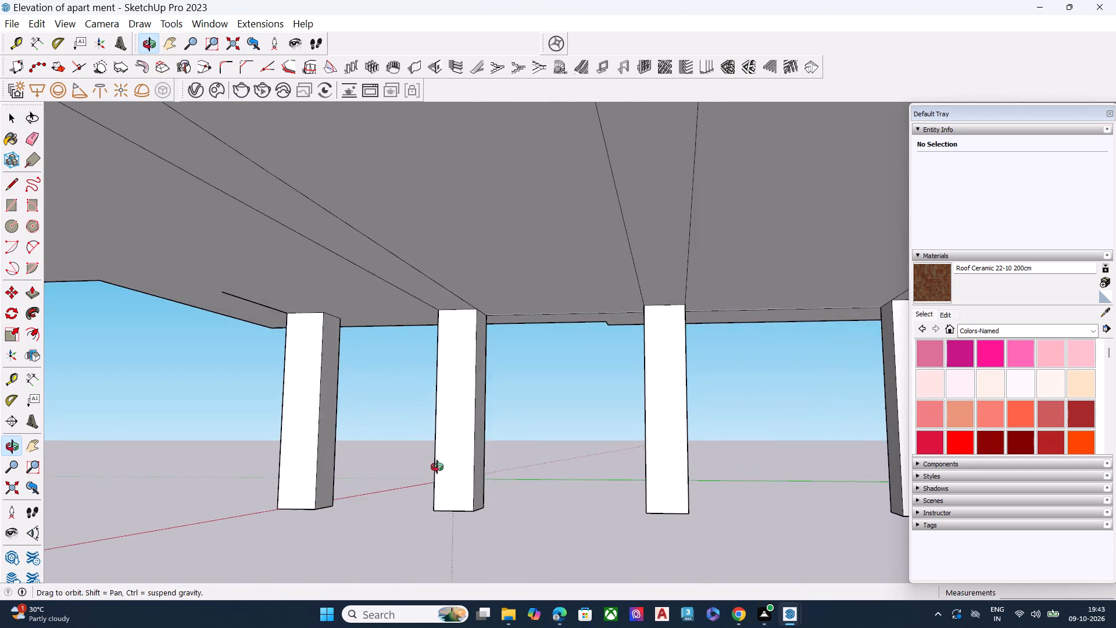
middle_drag(437, 467, 460, 448)
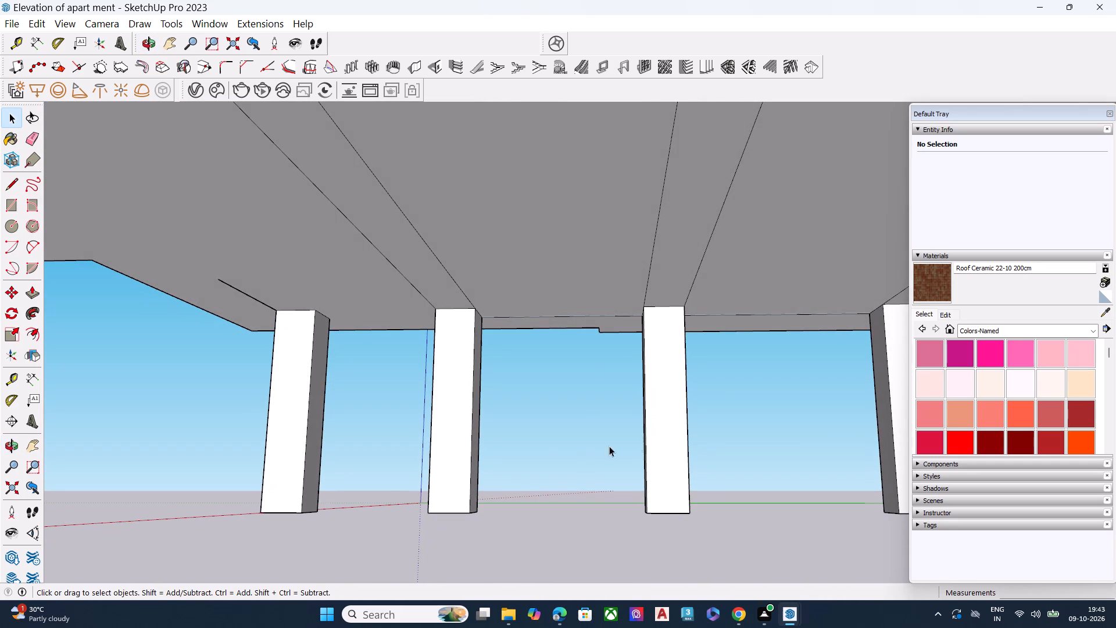
middle_drag(366, 438, 432, 456)
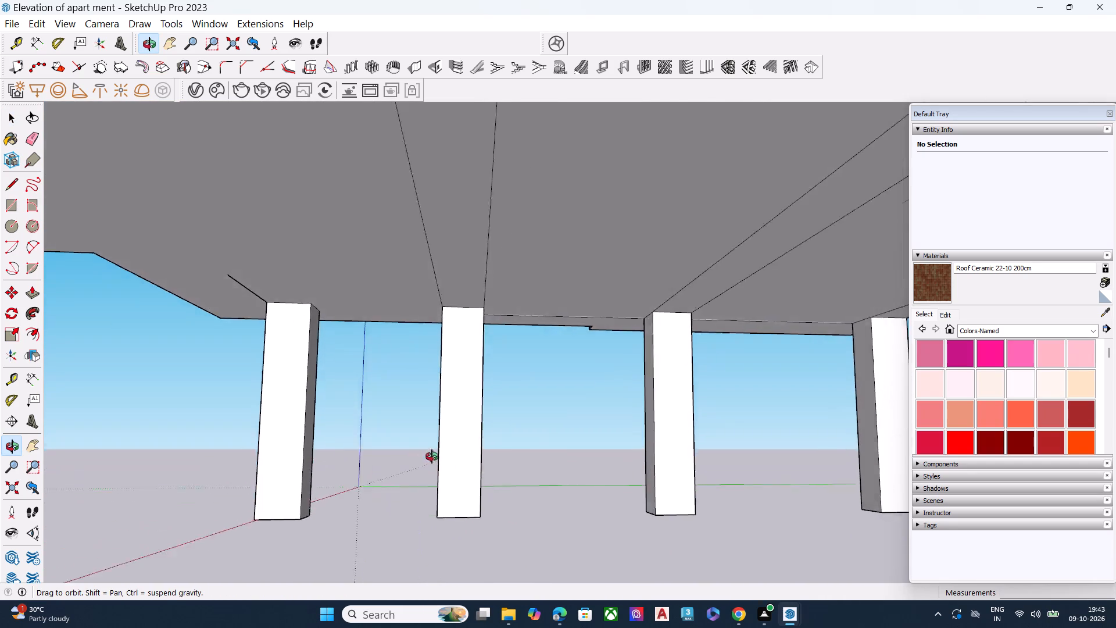
middle_drag(432, 456, 369, 508)
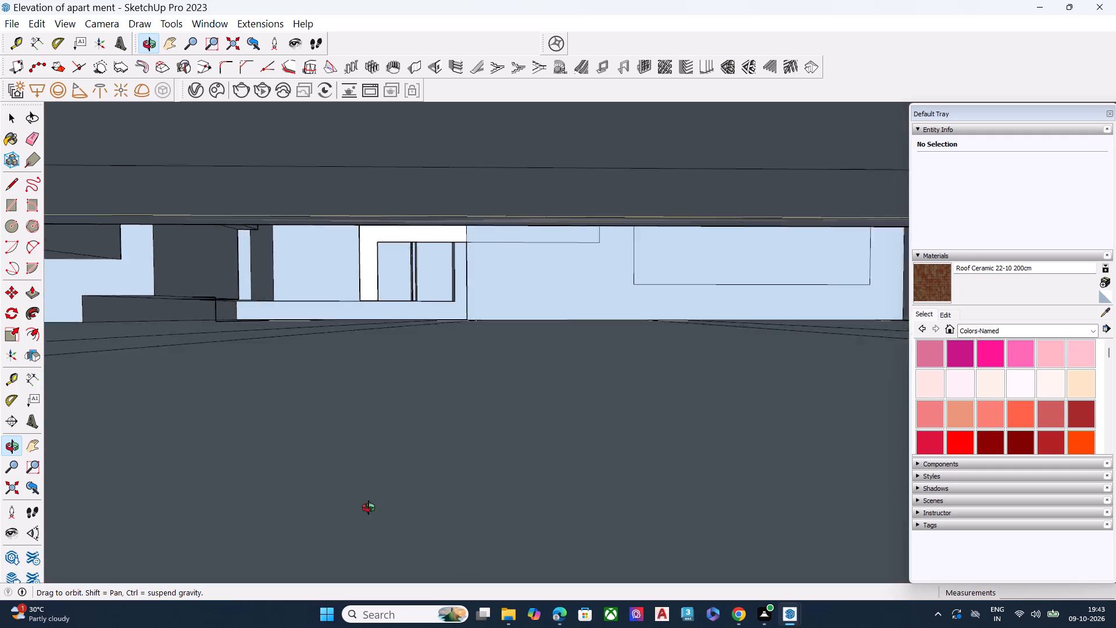
middle_drag(369, 508, 638, 505)
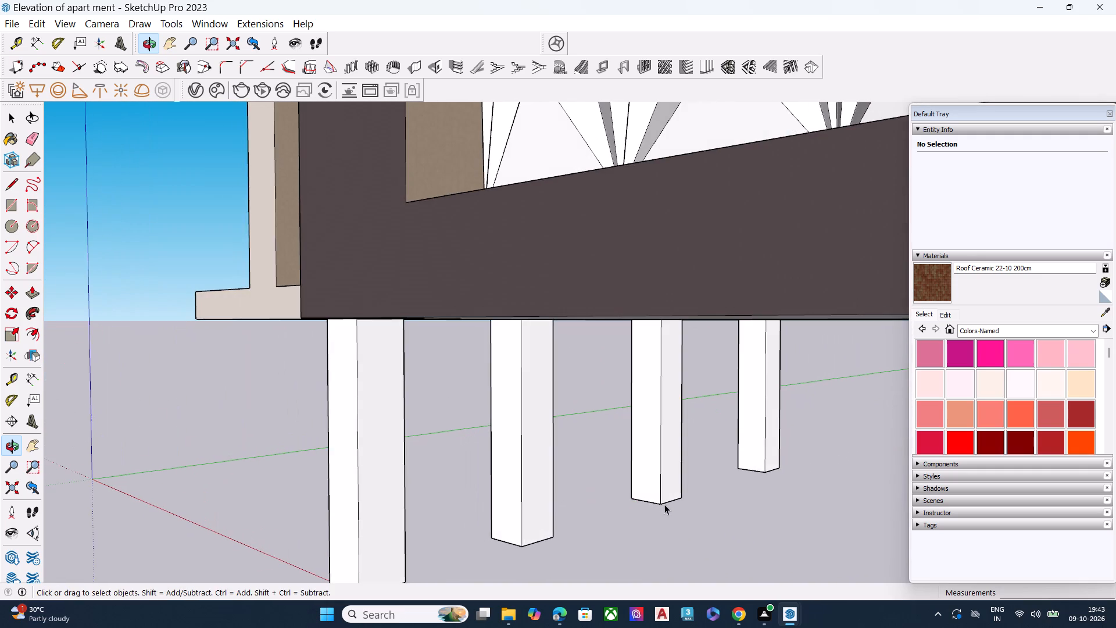
middle_drag(657, 504, 854, 478)
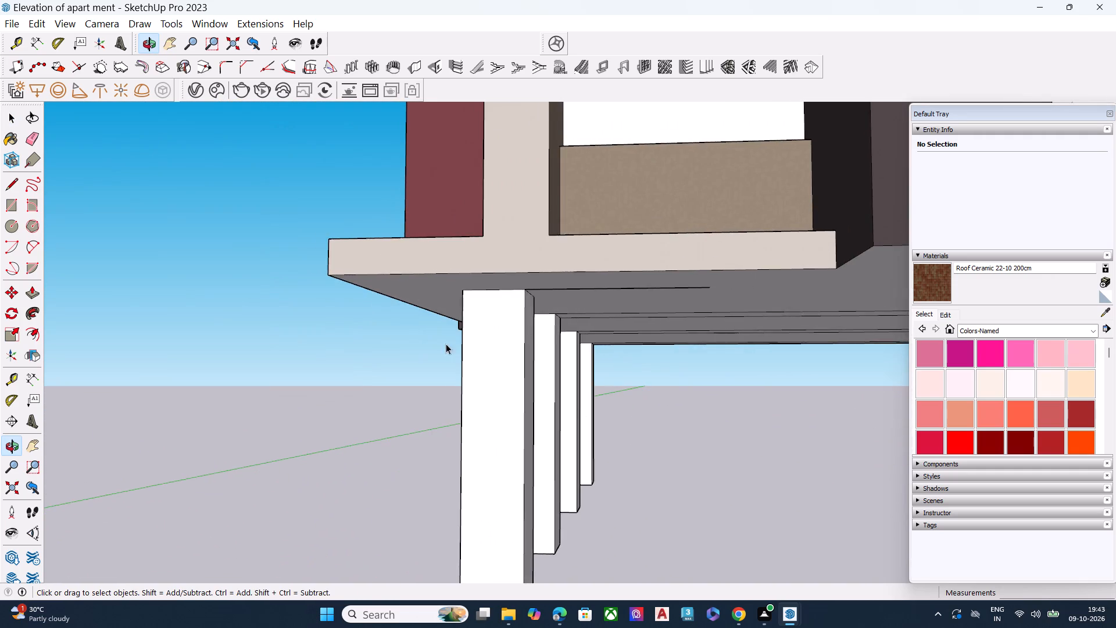
Delete the short leftover edge on the underside of the upper block beside the front corner column.
scroll(423, 340, down, 6)
middle_drag(541, 427, 398, 422)
scroll(398, 422, up, 2)
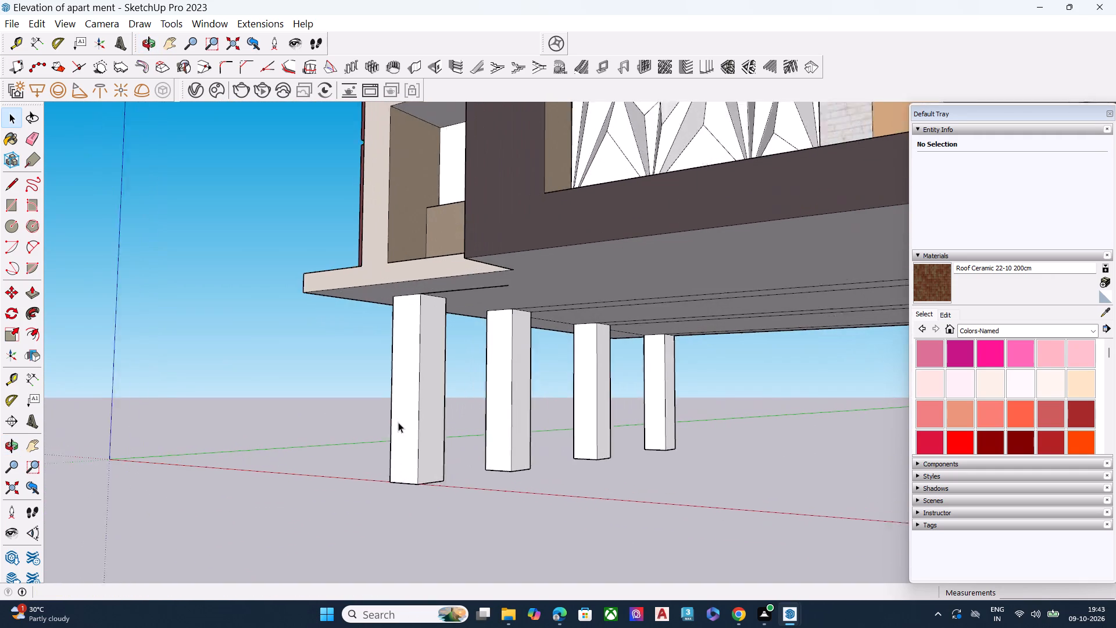
scroll(398, 422, up, 1)
middle_drag(541, 416, 320, 420)
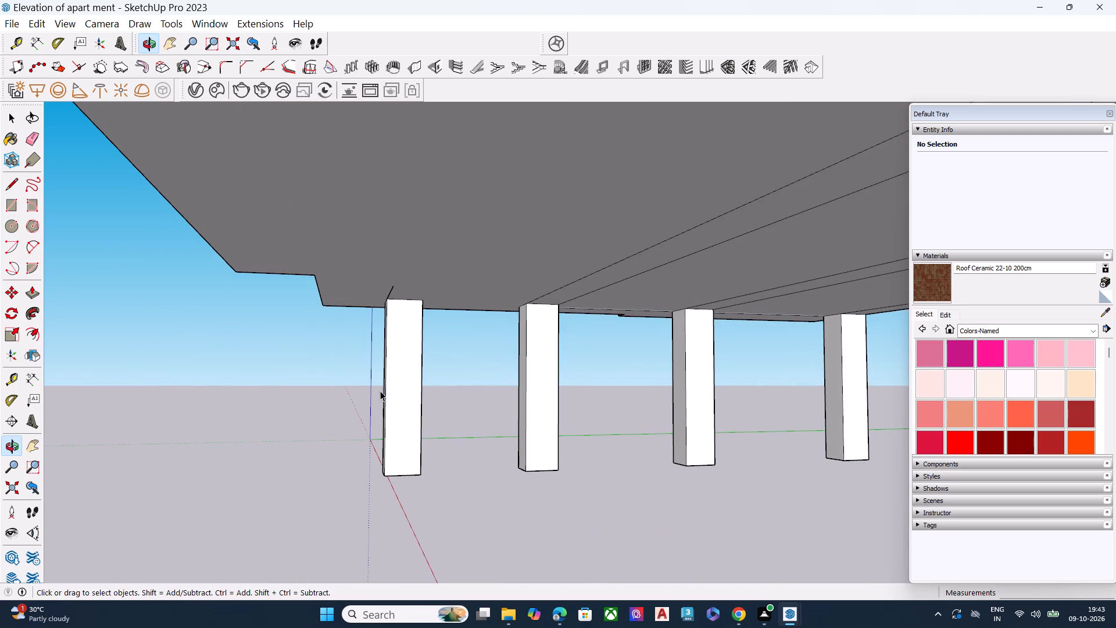
middle_drag(593, 398, 541, 411)
scroll(402, 331, up, 2)
middle_drag(382, 305, 375, 292)
middle_drag(383, 261, 391, 224)
scroll(390, 229, up, 1)
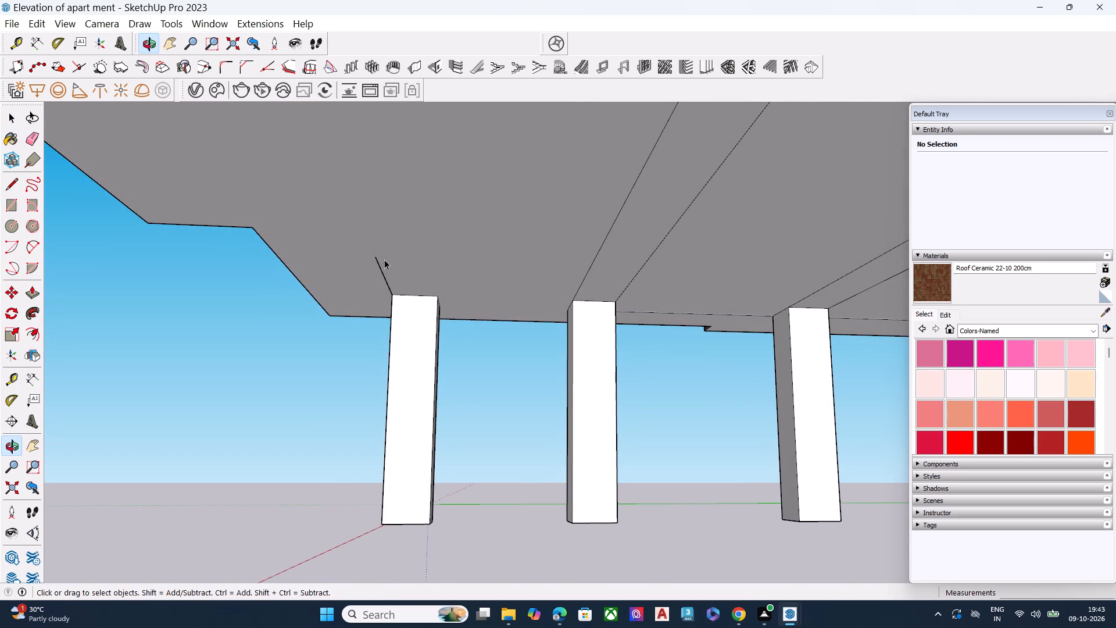
click(384, 274)
key(Delete)
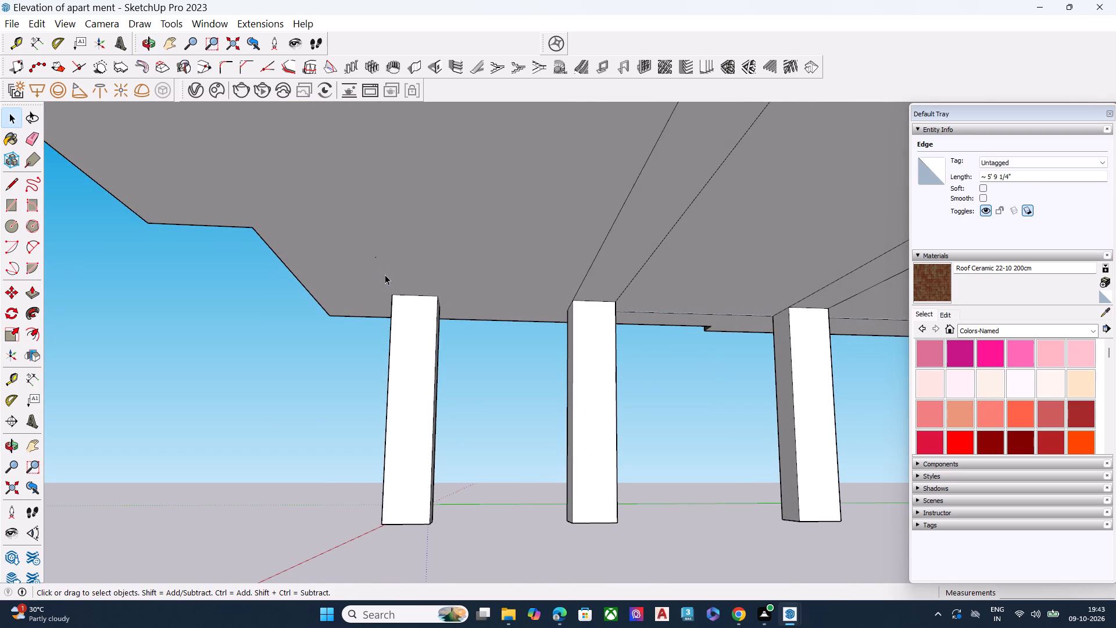
Delete the third column in the row of four under the upper block.
scroll(377, 268, down, 7)
scroll(618, 377, up, 4)
drag(673, 450, 568, 307)
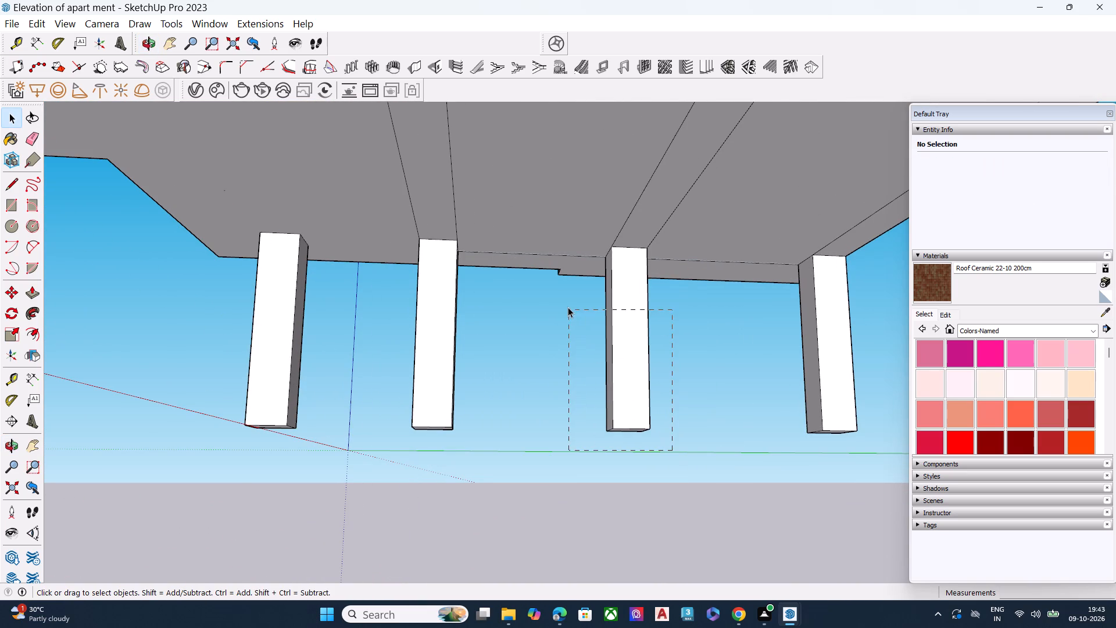
drag(568, 307, 568, 306)
key(Delete)
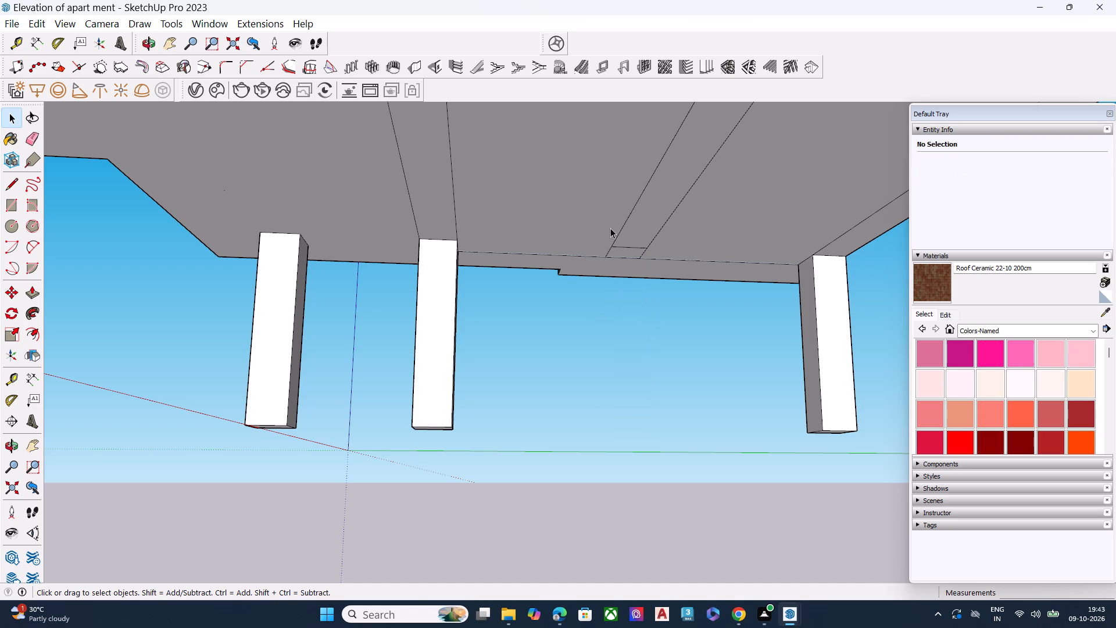
Delete the removed column's short outline edge and the two long edges running from it across the underside.
click(628, 247)
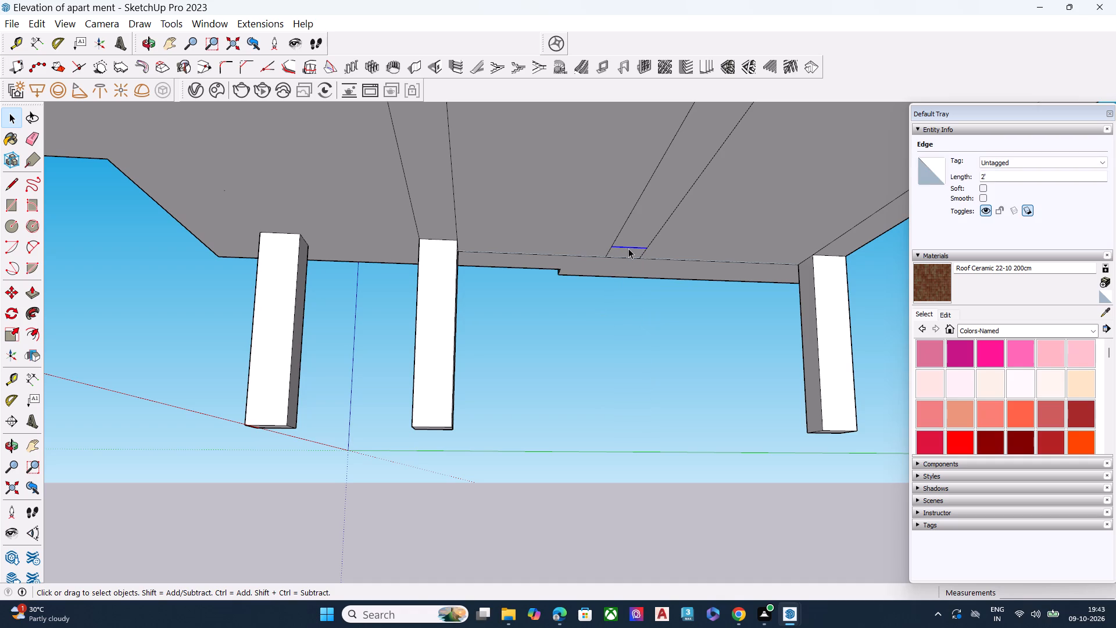
key(Delete)
click(621, 228)
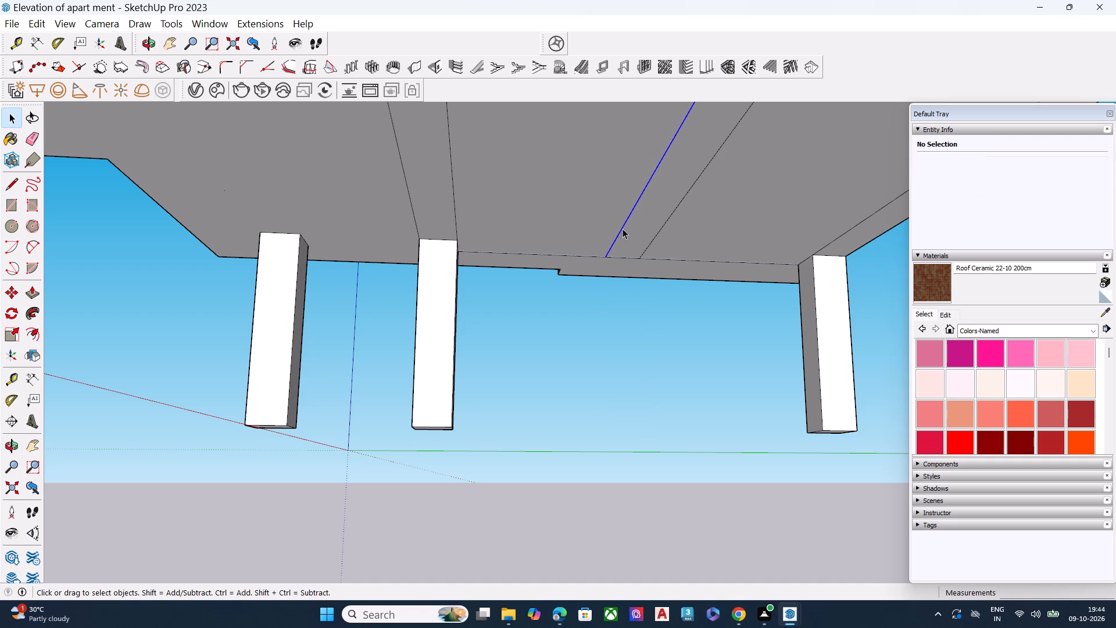
key(Delete)
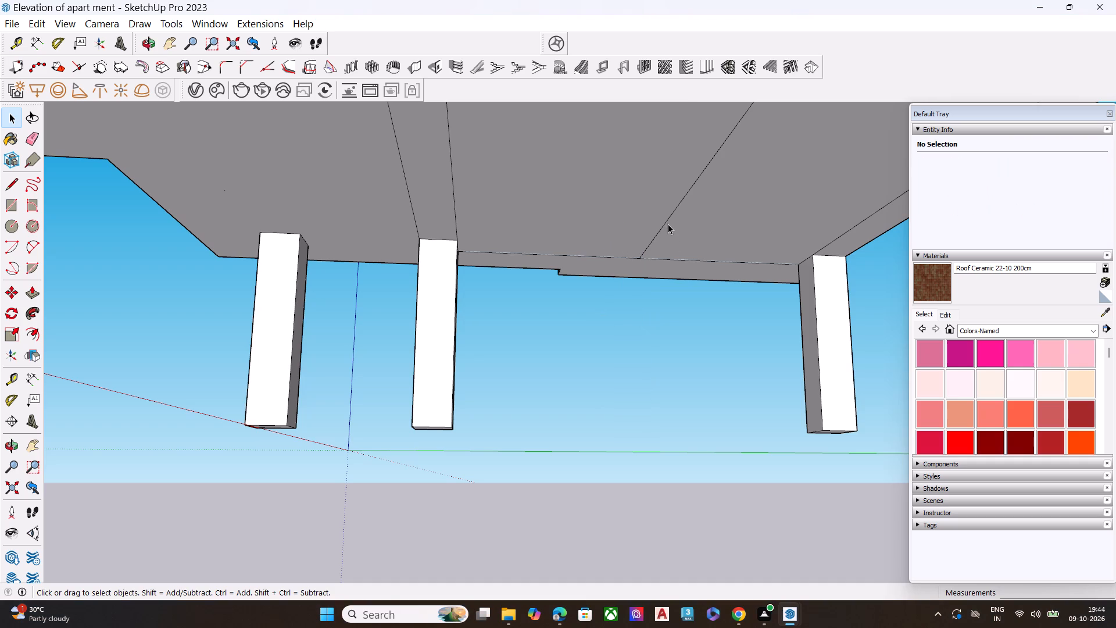
click(667, 223)
key(Delete)
Move the second column along the row, away from the corner column, into the gap of the removed one.
drag(482, 454, 391, 329)
drag(484, 438, 466, 444)
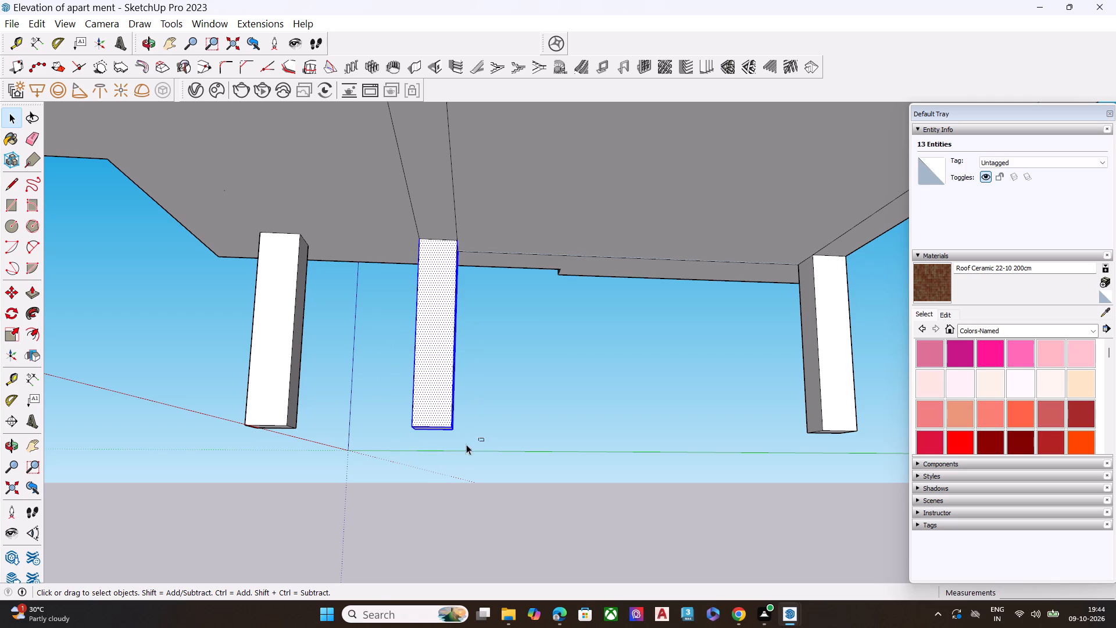
drag(466, 444, 388, 290)
key(m)
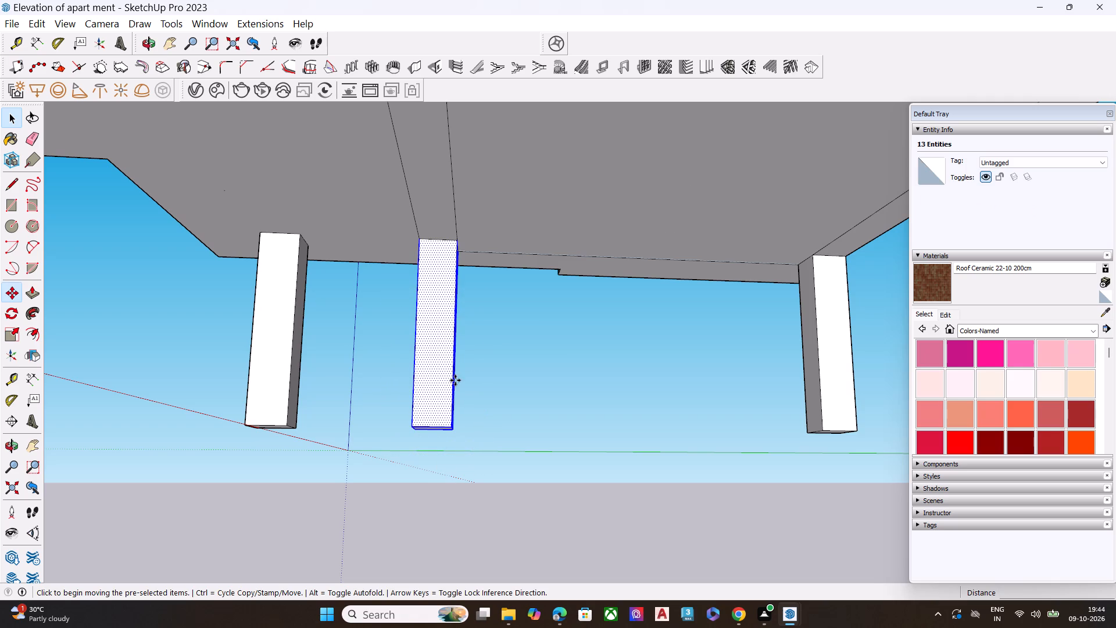
click(413, 426)
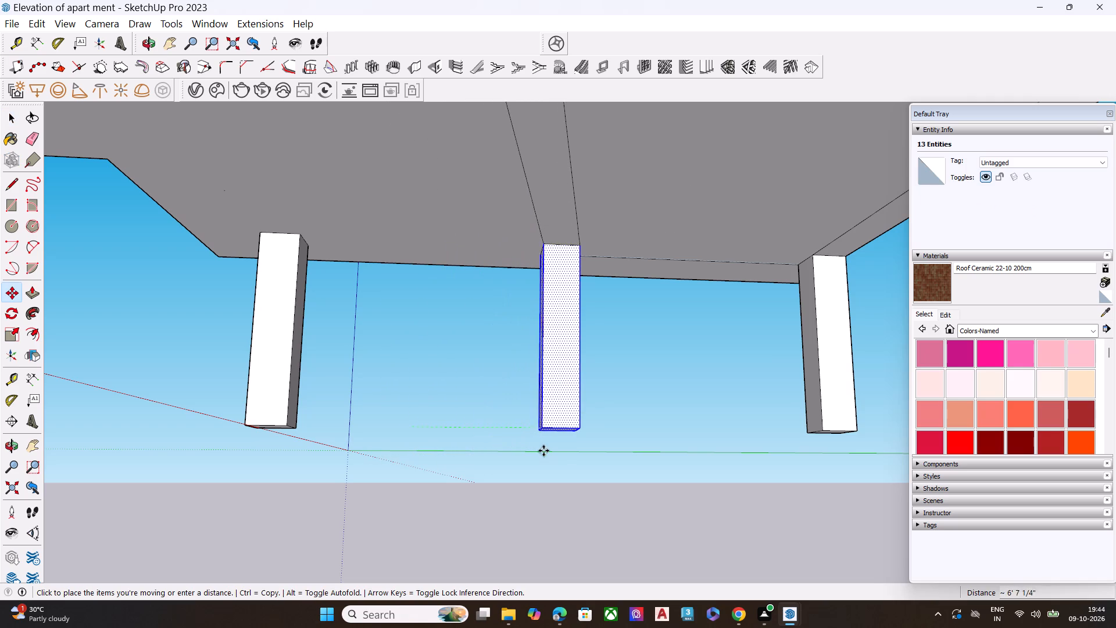
middle_drag(563, 455, 552, 464)
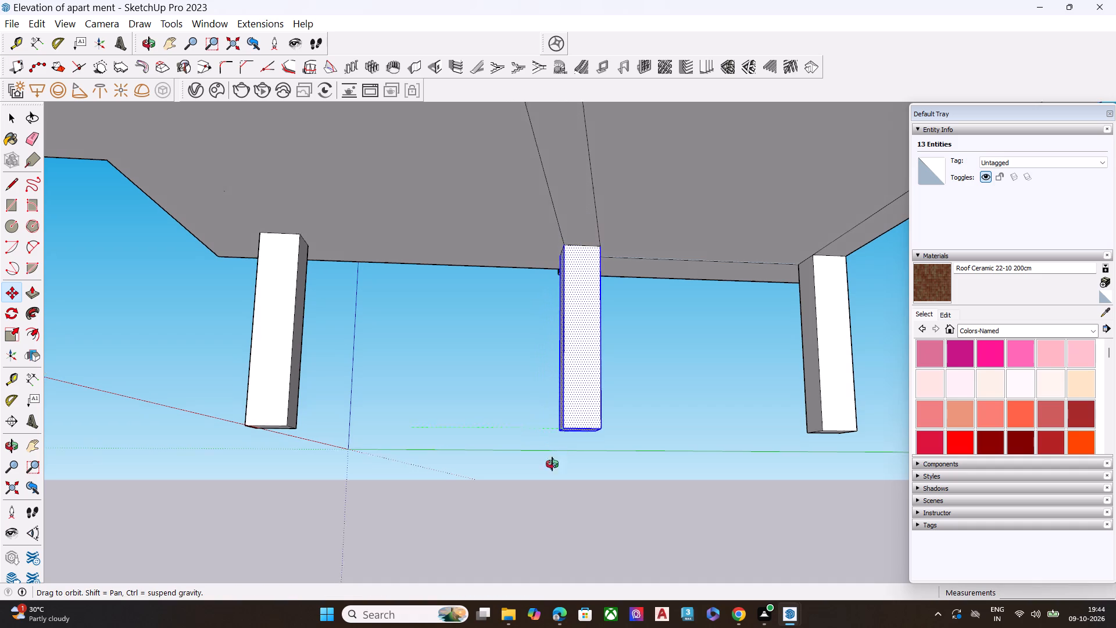
middle_drag(552, 464, 110, 485)
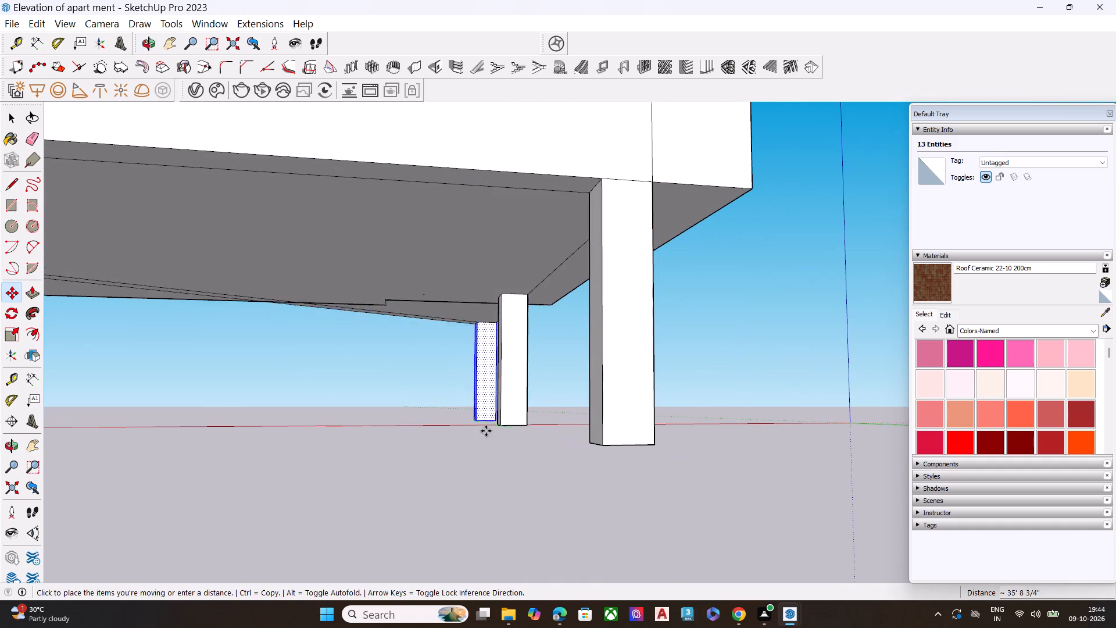
click(517, 442)
key(space)
Delete the two long edges running across the underside from the moved column.
scroll(450, 407, down, 3)
scroll(473, 411, up, 1)
scroll(475, 411, down, 2)
scroll(498, 413, up, 1)
scroll(500, 413, down, 4)
scroll(624, 423, down, 2)
scroll(624, 423, up, 1)
scroll(624, 423, down, 3)
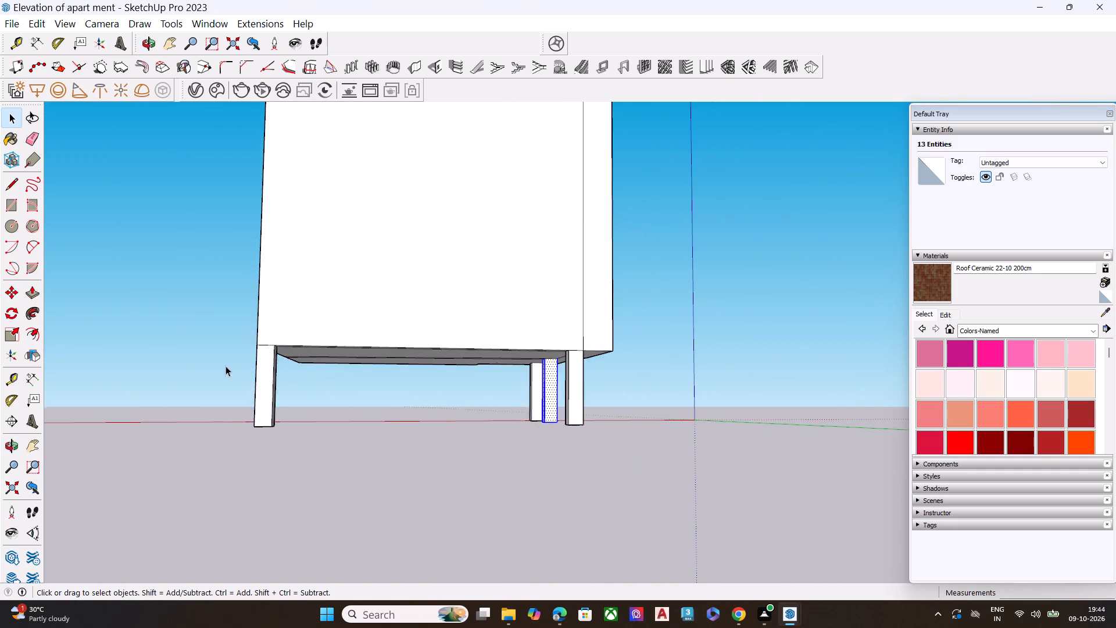
middle_drag(226, 366, 675, 311)
scroll(616, 297, up, 5)
key(space)
click(619, 296)
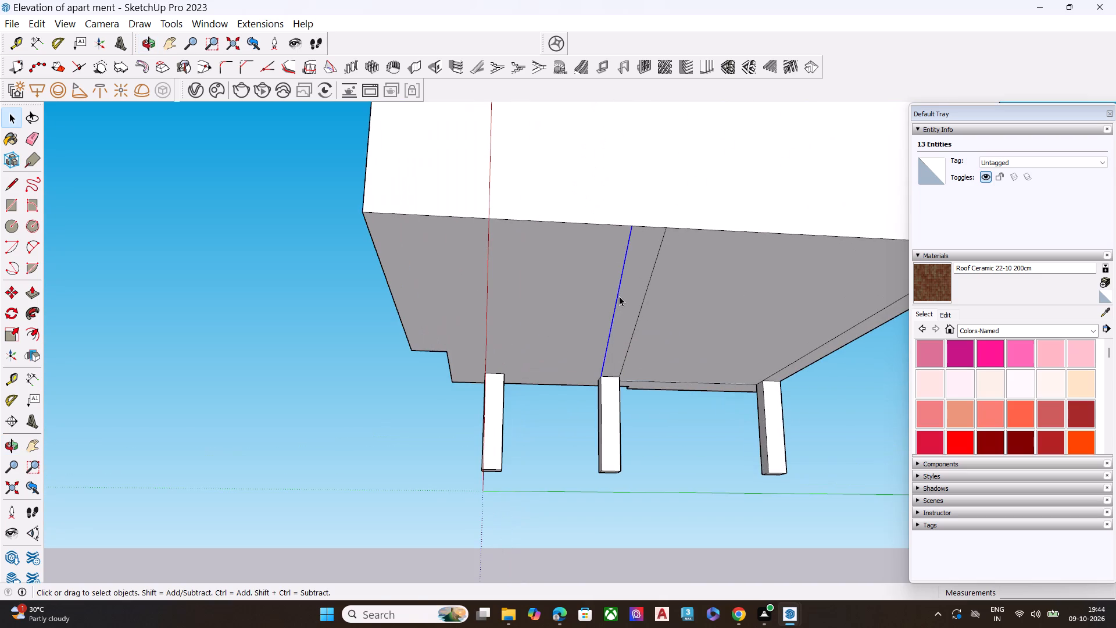
key(Delete)
click(645, 297)
key(Delete)
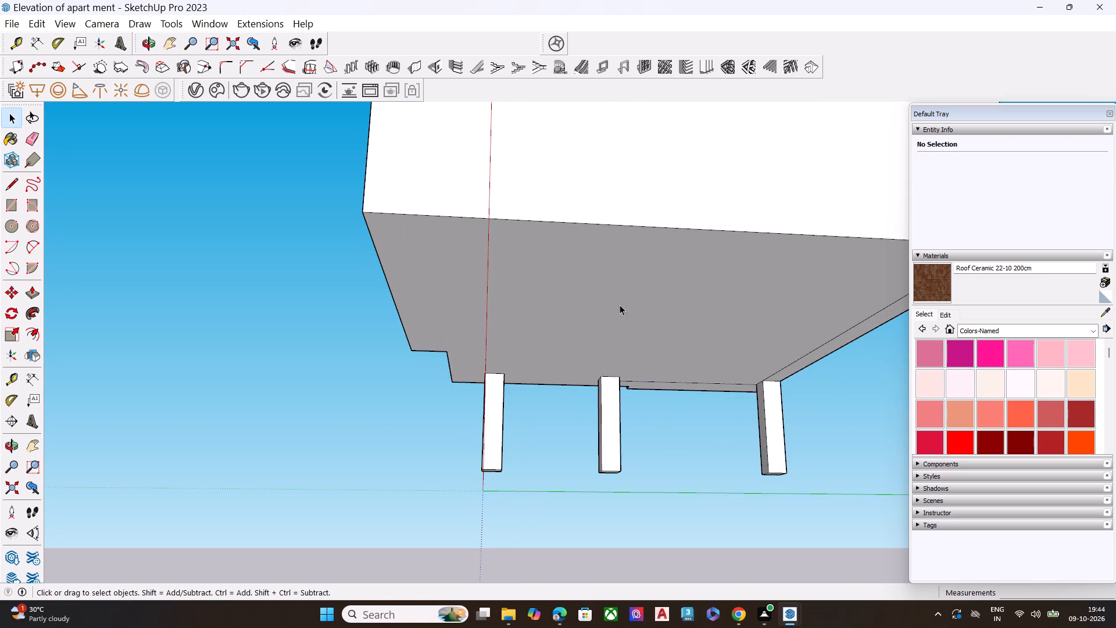
Move the middle column of the row about 3' further along the green axis towards the end column.
scroll(529, 308, down, 8)
middle_drag(523, 295, 1045, 457)
middle_drag(496, 260, 635, 264)
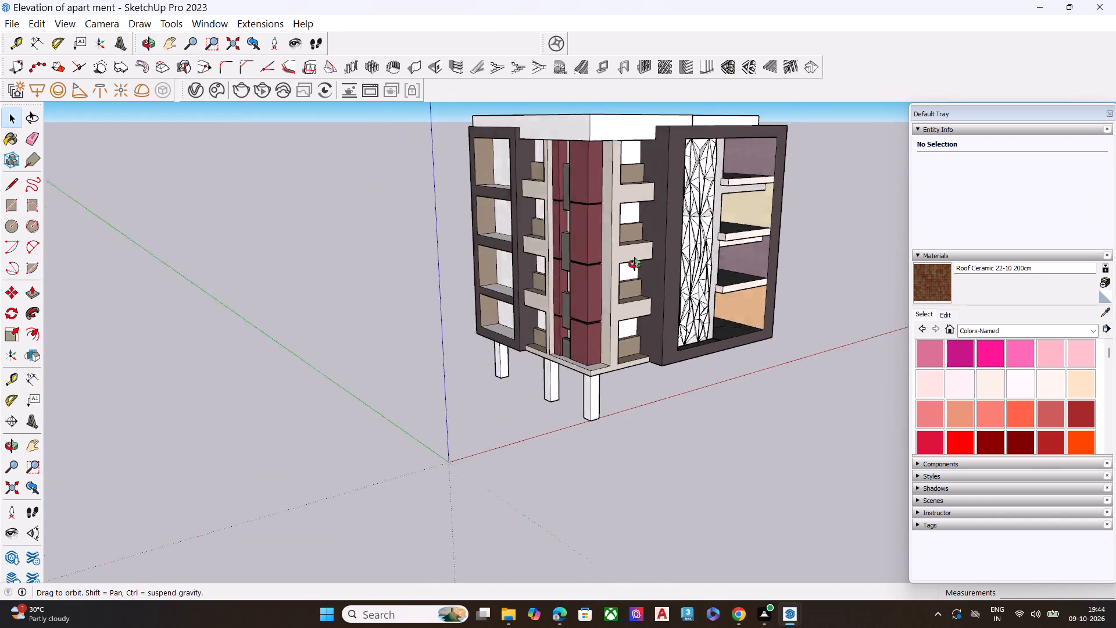
middle_drag(635, 264, 521, 158)
middle_drag(541, 348, 704, 398)
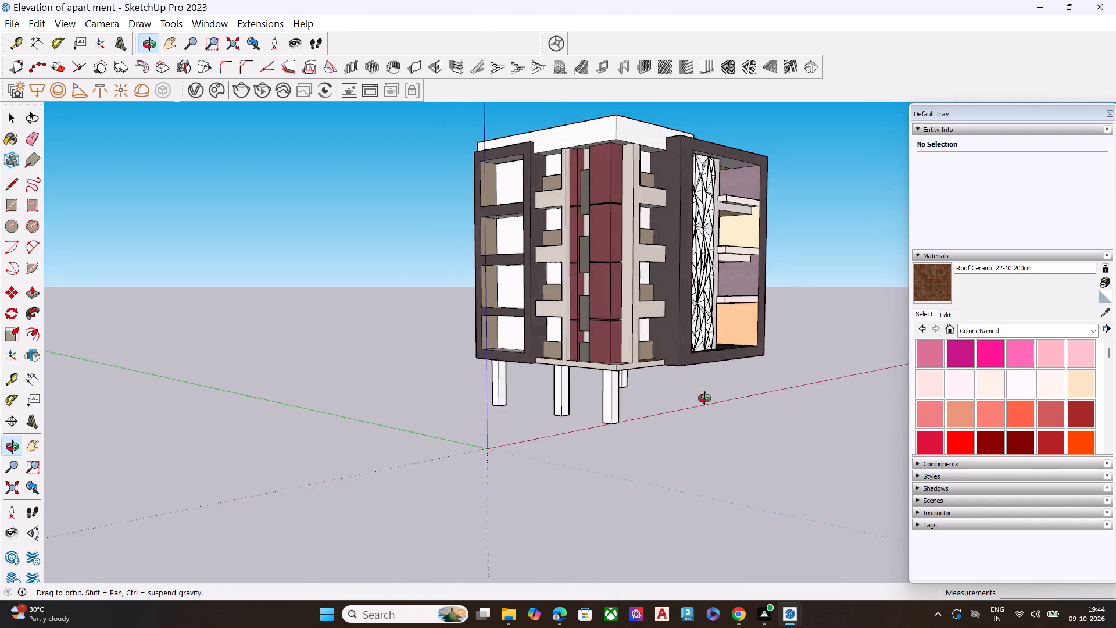
middle_drag(704, 398, 777, 406)
scroll(547, 400, up, 6)
middle_drag(582, 397, 717, 366)
scroll(558, 398, up, 3)
scroll(553, 398, down, 1)
scroll(553, 398, up, 3)
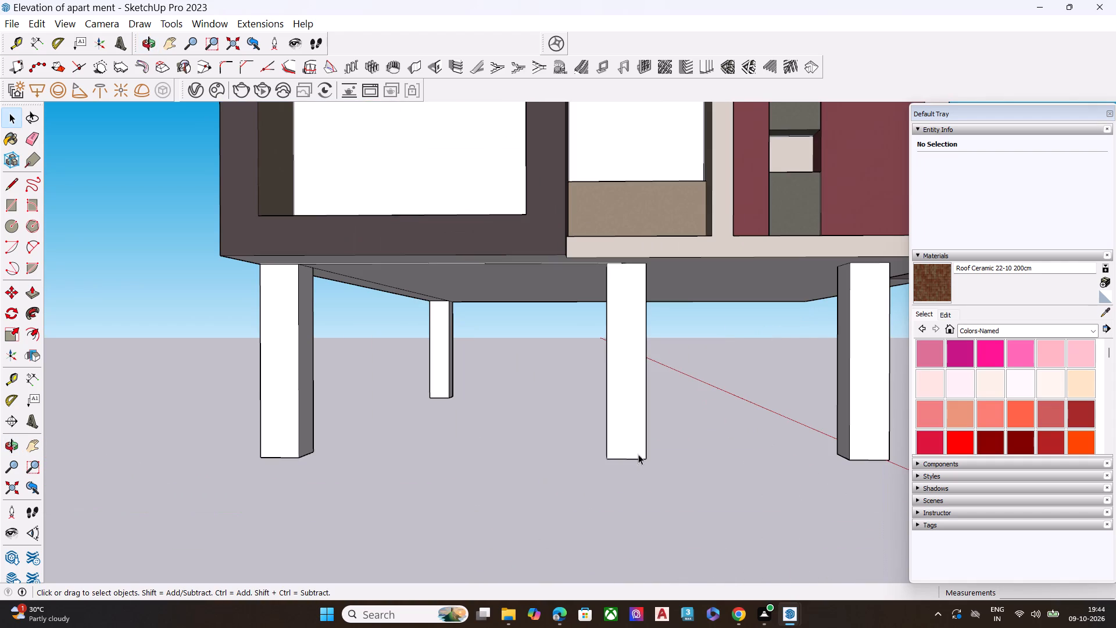
drag(671, 497, 549, 313)
middle_drag(585, 383, 803, 399)
drag(798, 480, 676, 306)
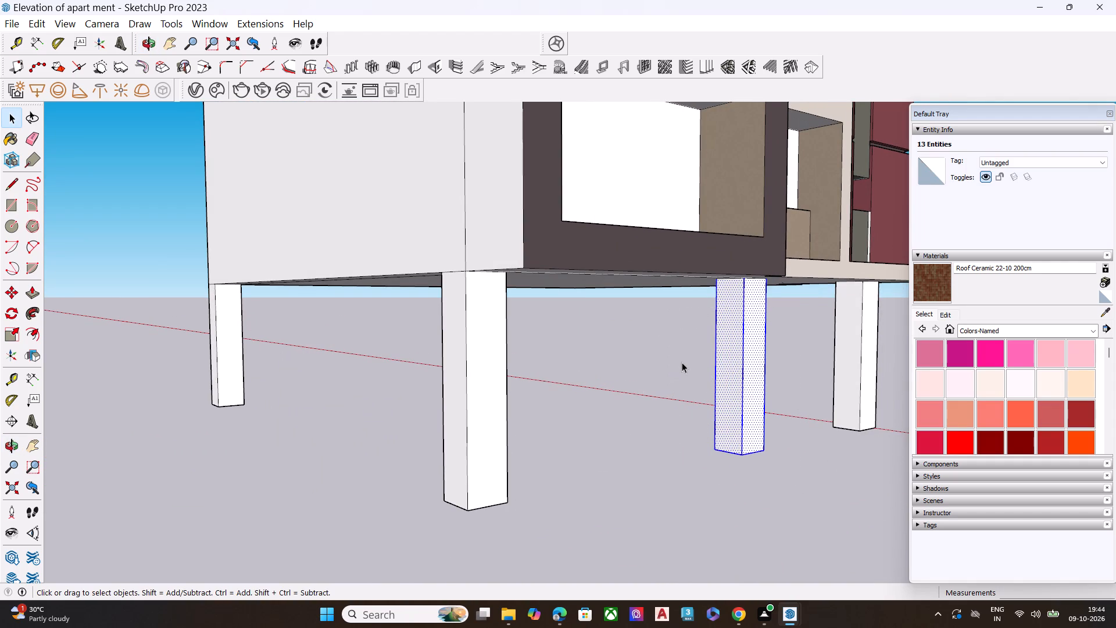
middle_drag(671, 370, 496, 397)
key(m)
click(652, 486)
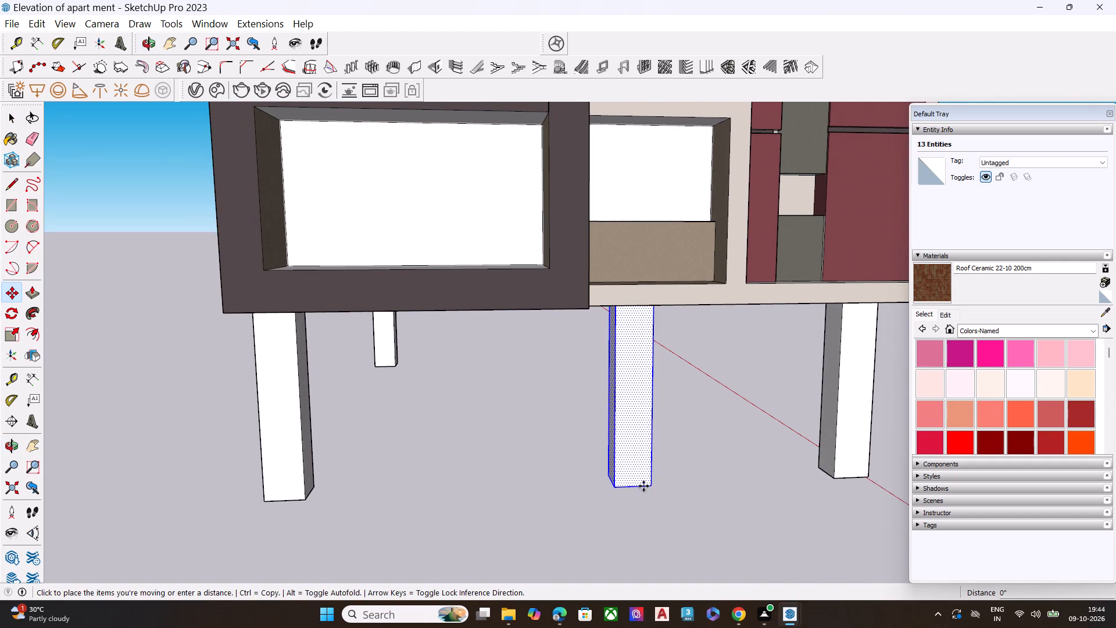
click(589, 496)
key(space)
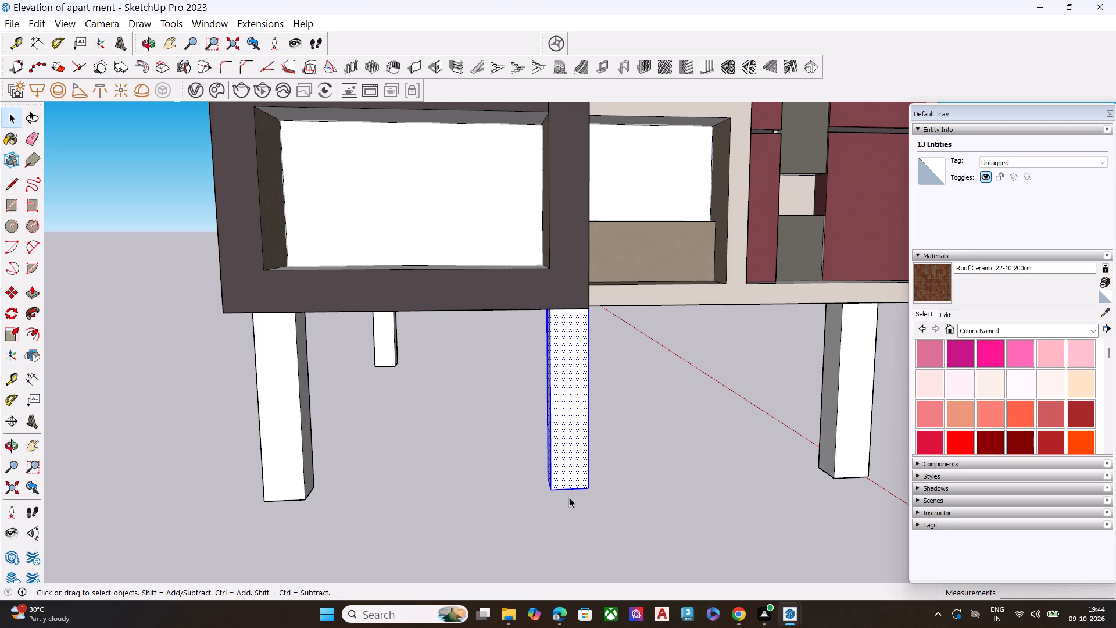
Delete the leftover edge on the underside between the end column and the middle column.
middle_drag(585, 498, 556, 424)
middle_drag(556, 424, 525, 340)
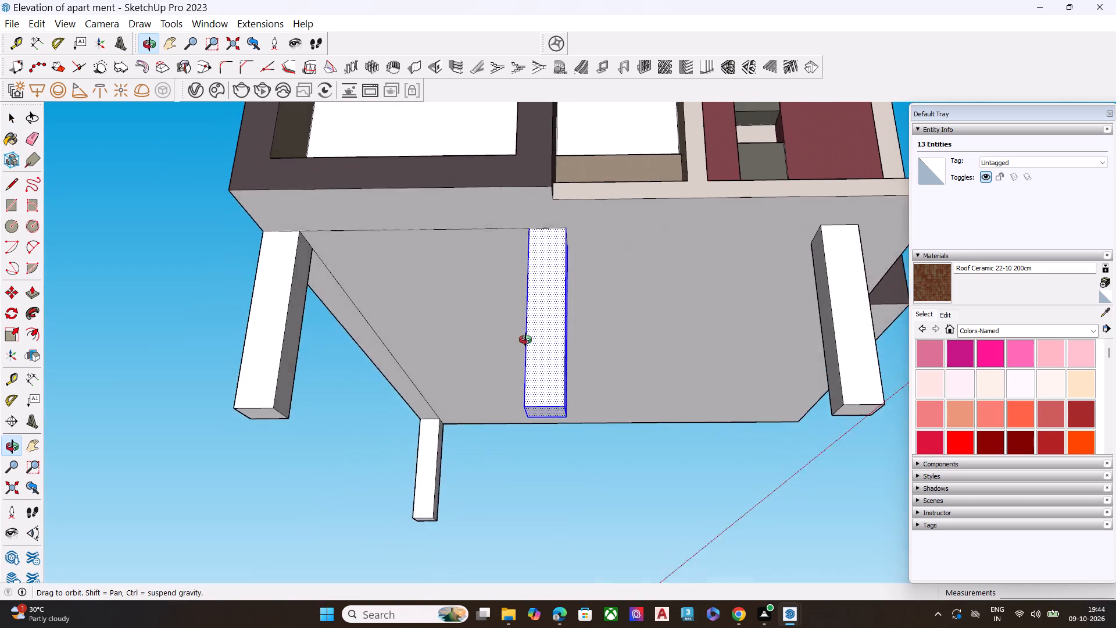
middle_drag(525, 340, 457, 337)
middle_drag(287, 269, 400, 246)
scroll(327, 261, up, 1)
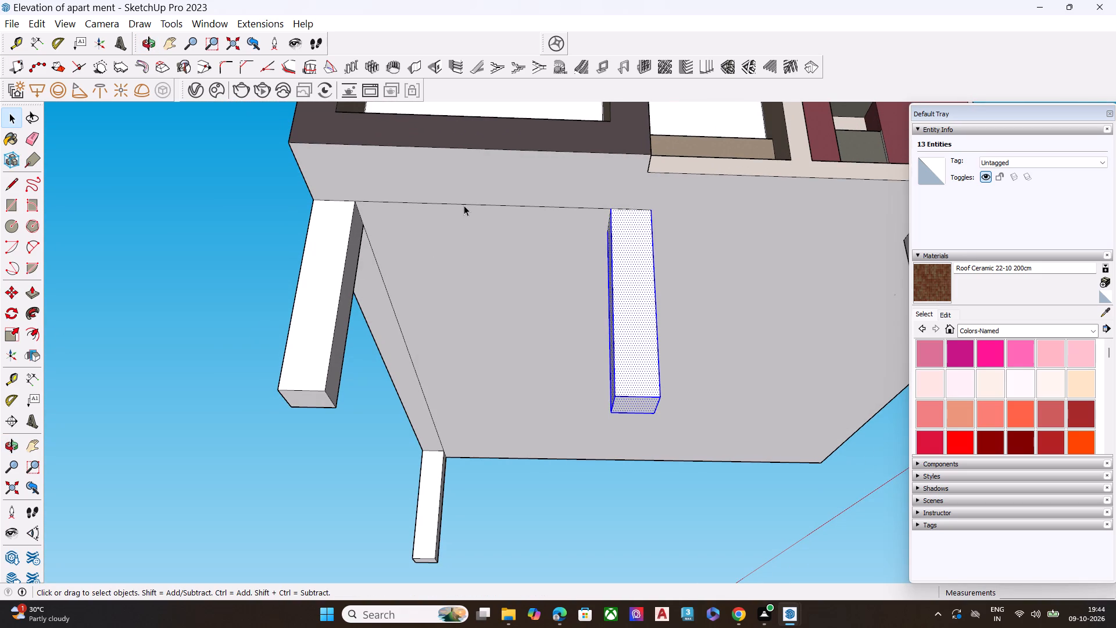
click(464, 204)
key(Delete)
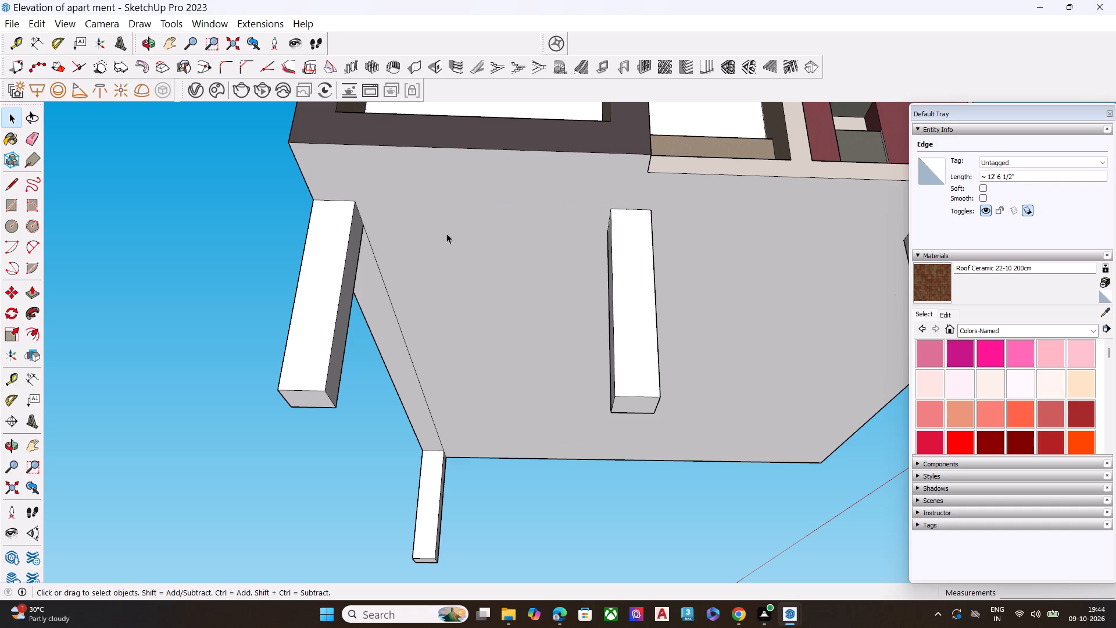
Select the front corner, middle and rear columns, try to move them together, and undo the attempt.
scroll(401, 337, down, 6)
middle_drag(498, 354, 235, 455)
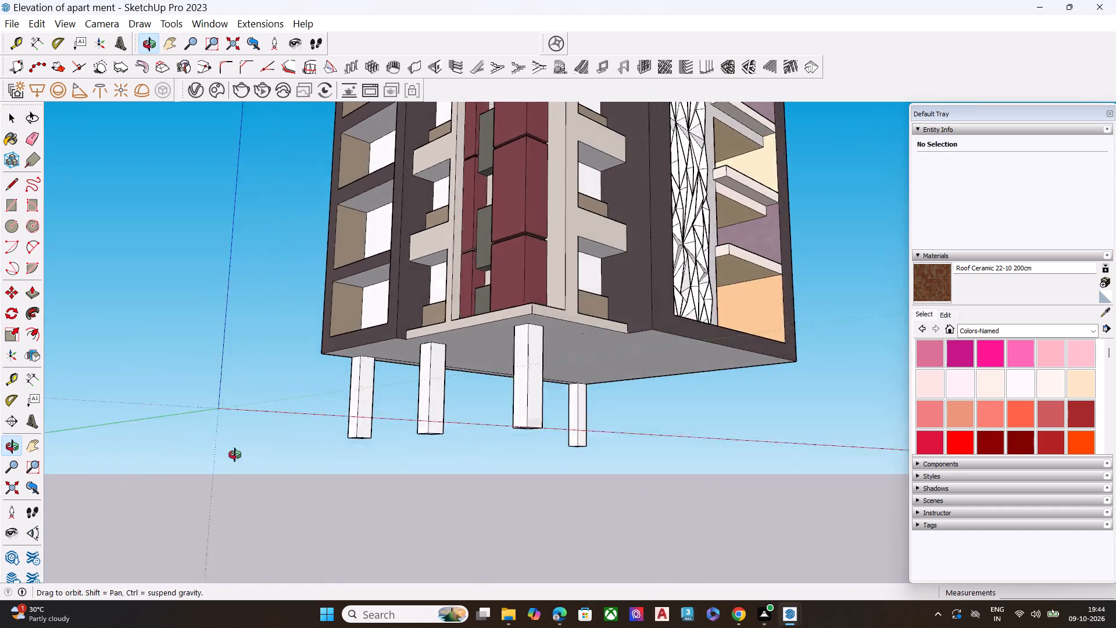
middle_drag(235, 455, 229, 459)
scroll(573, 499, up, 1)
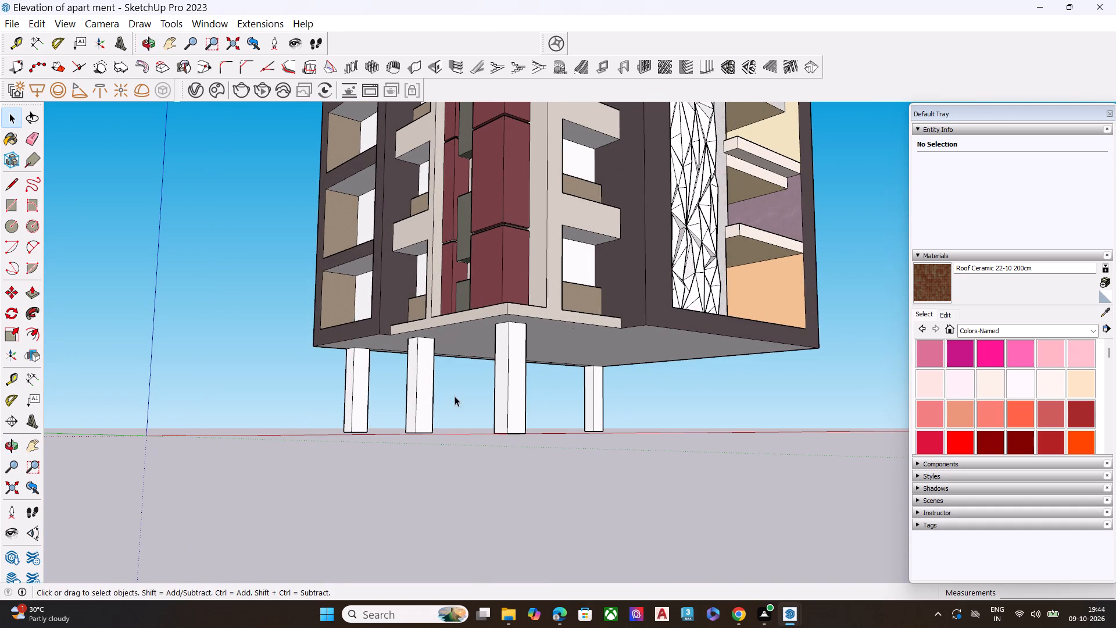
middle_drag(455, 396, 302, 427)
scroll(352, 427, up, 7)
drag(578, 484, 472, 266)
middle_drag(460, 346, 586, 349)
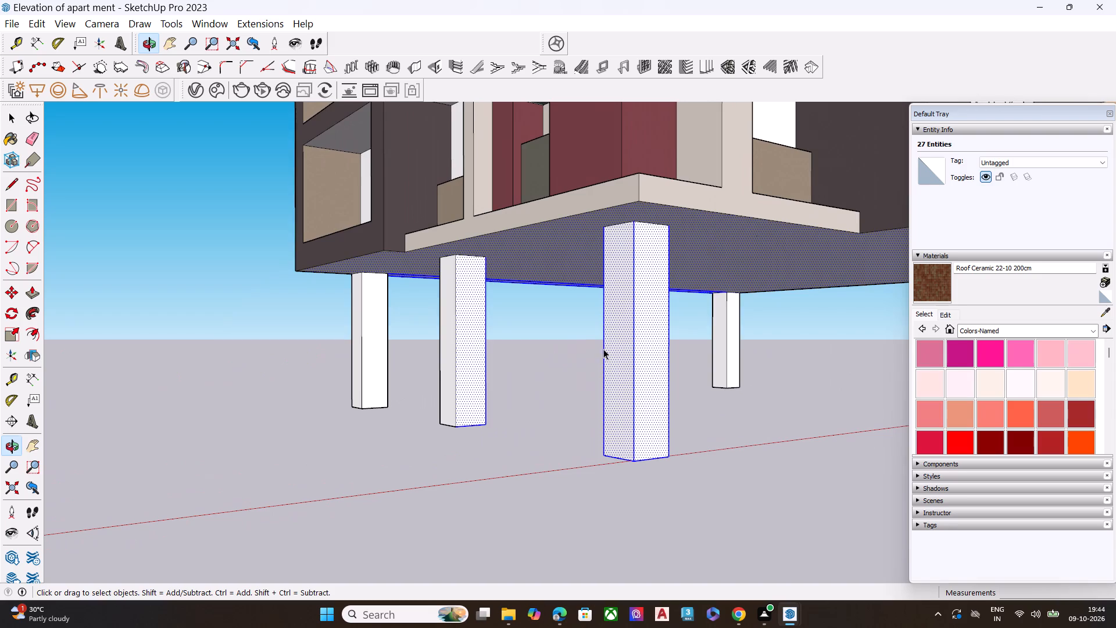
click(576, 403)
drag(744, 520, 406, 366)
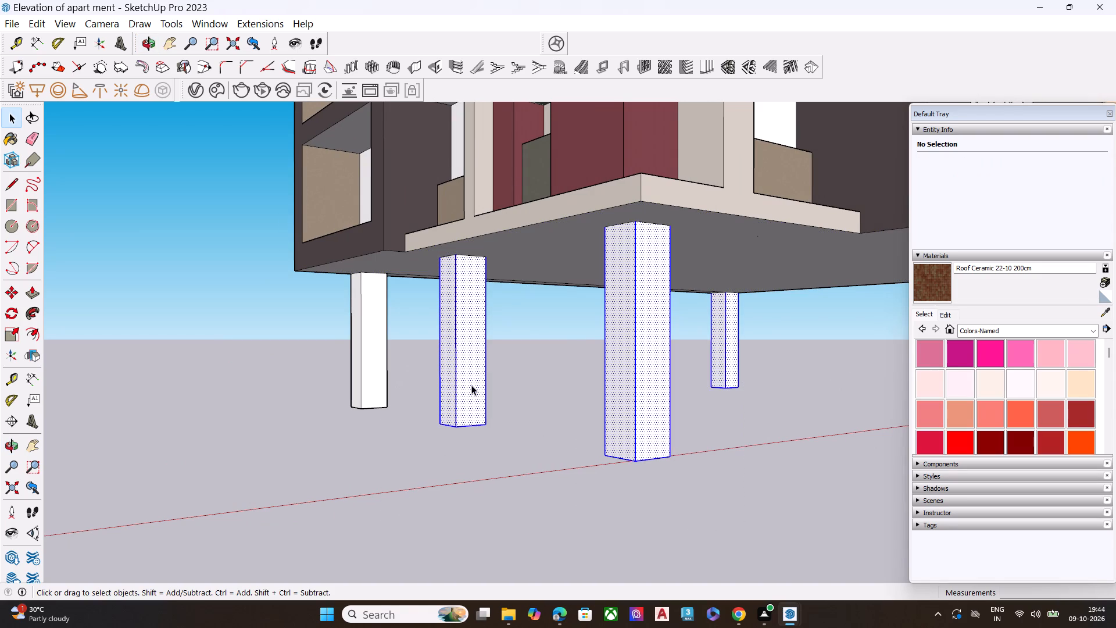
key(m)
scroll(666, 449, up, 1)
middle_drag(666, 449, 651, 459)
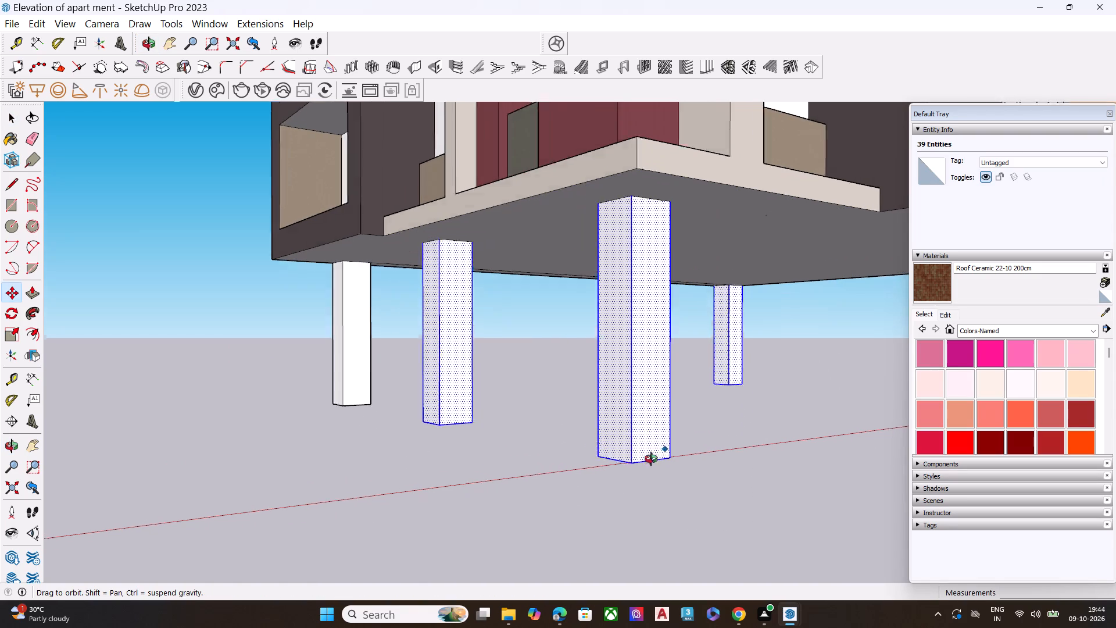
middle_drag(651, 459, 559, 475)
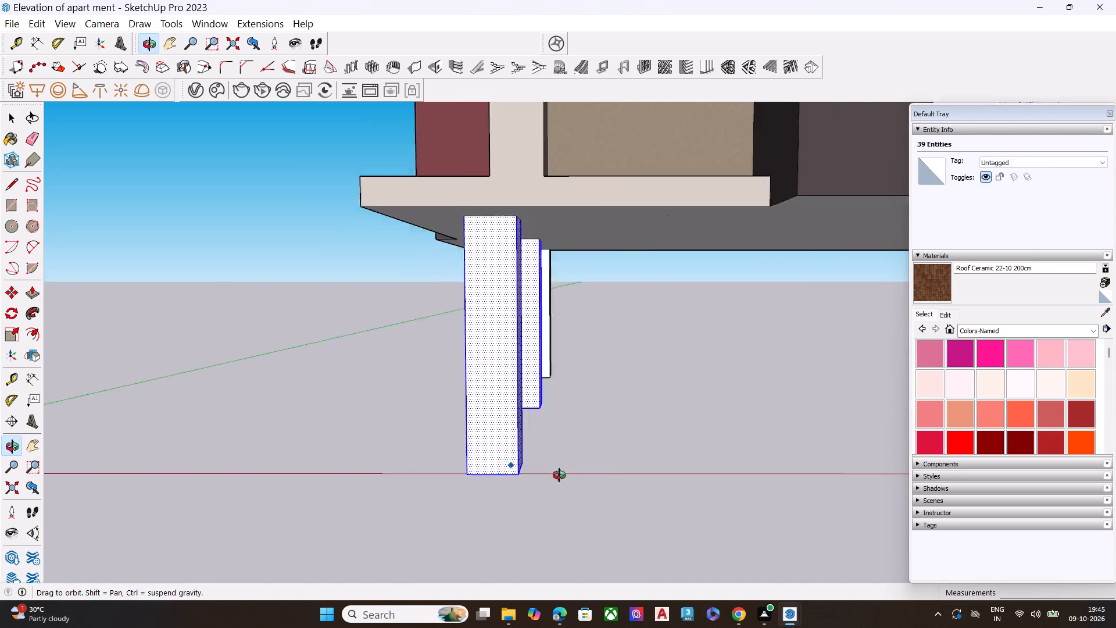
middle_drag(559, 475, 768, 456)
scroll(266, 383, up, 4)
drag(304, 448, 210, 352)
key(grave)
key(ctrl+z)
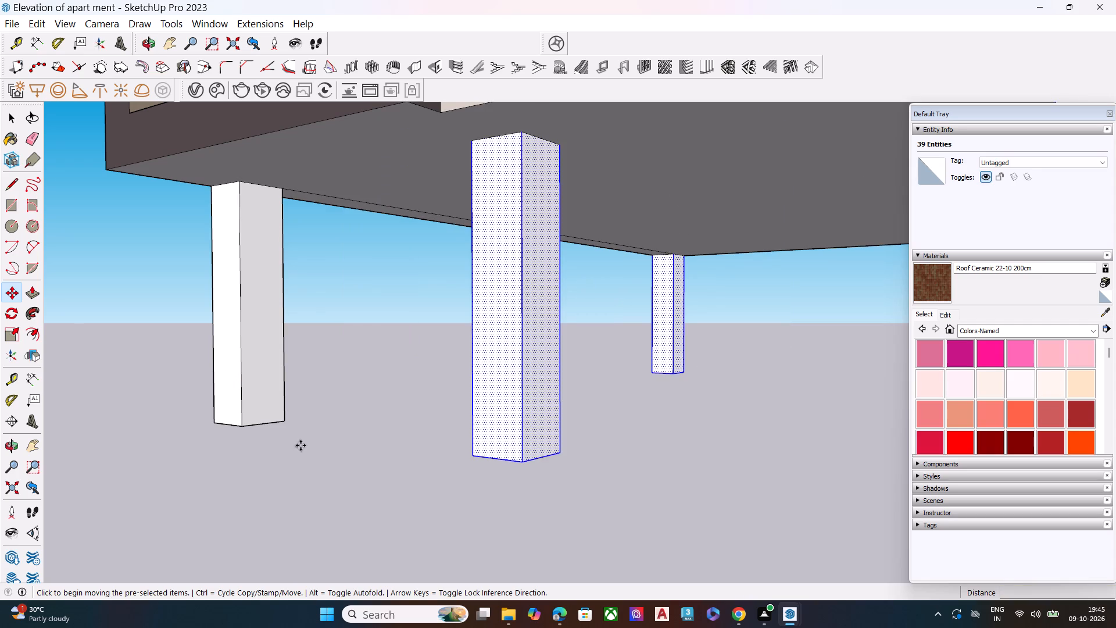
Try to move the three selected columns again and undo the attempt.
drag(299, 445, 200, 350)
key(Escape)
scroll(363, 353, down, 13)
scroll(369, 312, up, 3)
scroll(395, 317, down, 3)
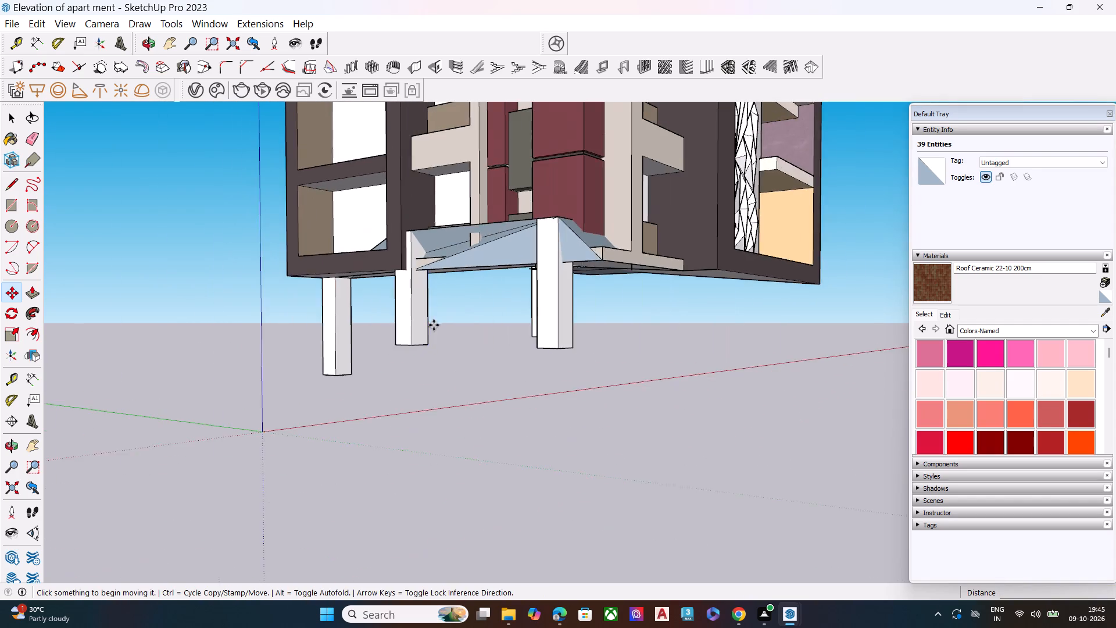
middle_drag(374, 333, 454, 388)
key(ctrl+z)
Copy the front corner, middle and rear columns 15' 1" along the red axis under the block.
middle_drag(412, 403, 476, 349)
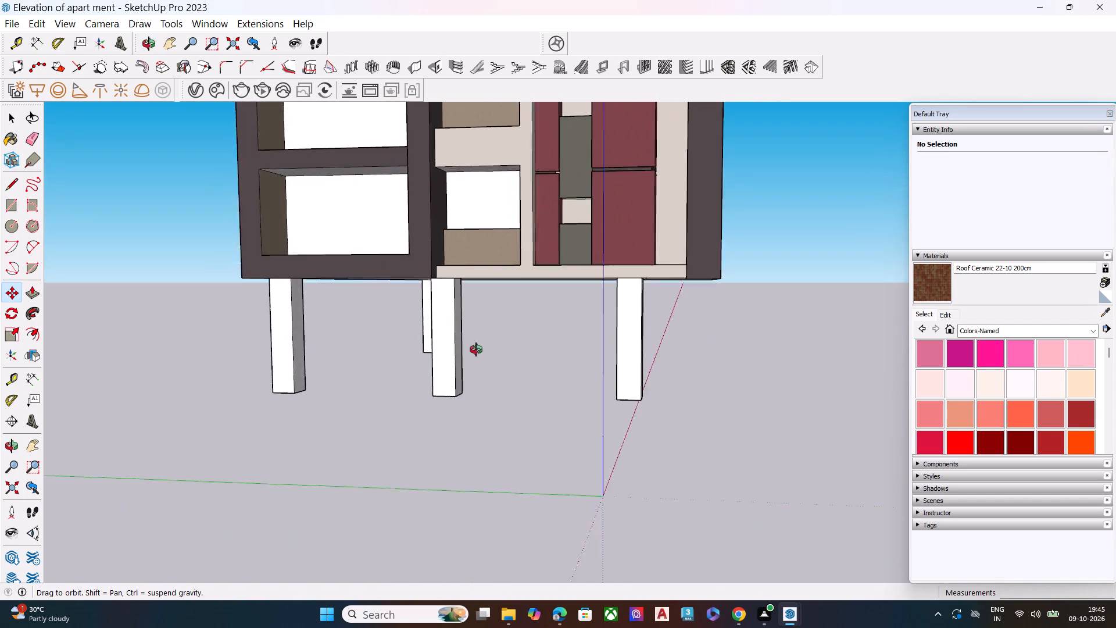
middle_drag(476, 349, 219, 248)
middle_drag(493, 398, 228, 470)
scroll(241, 471, up, 1)
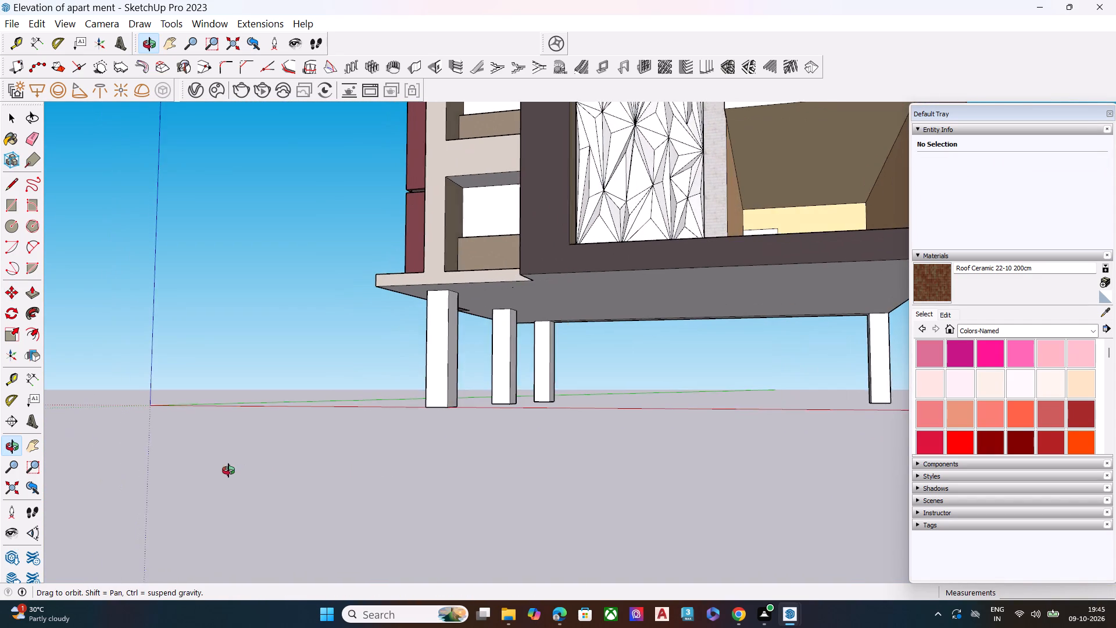
middle_drag(228, 470, 231, 470)
key(space)
drag(583, 416, 399, 337)
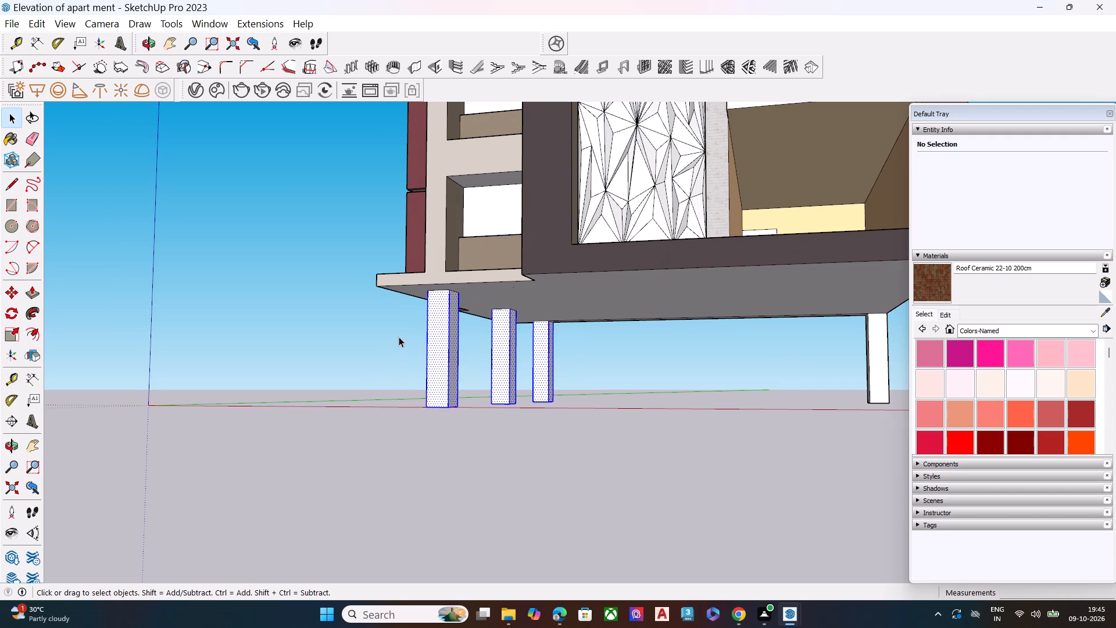
key(m)
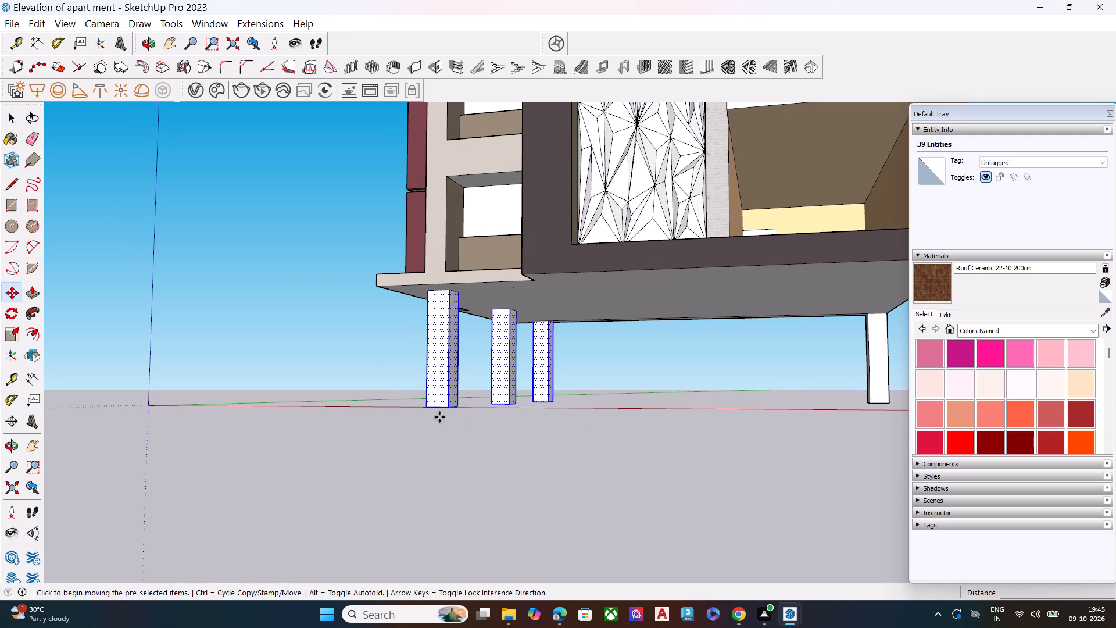
scroll(430, 401, up, 6)
click(424, 413)
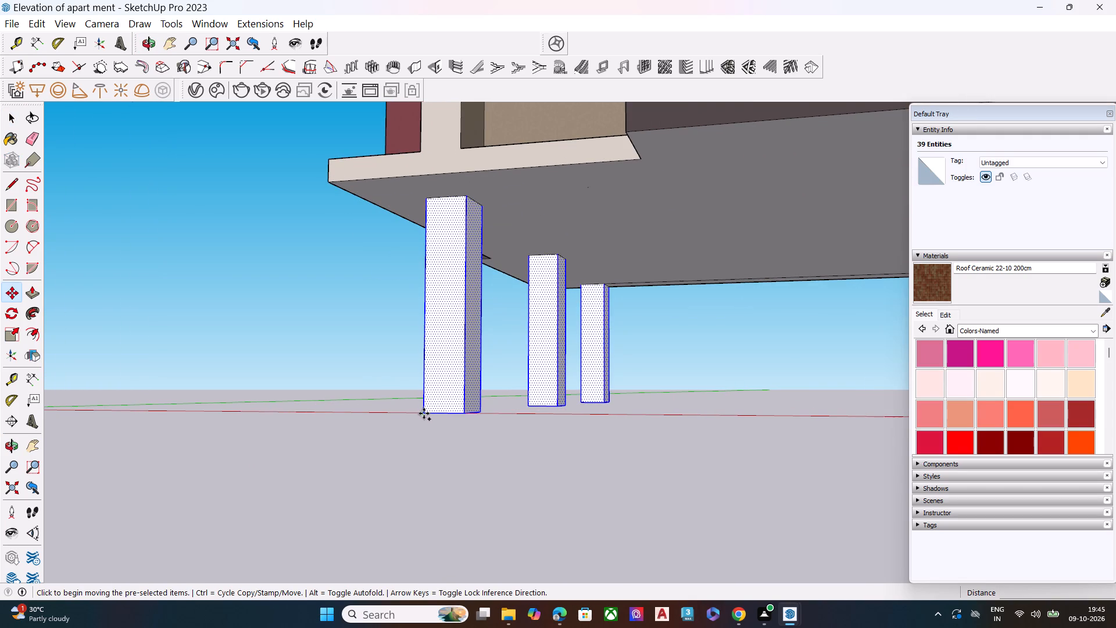
scroll(357, 402, down, 6)
scroll(417, 413, down, 2)
middle_drag(414, 416, 468, 439)
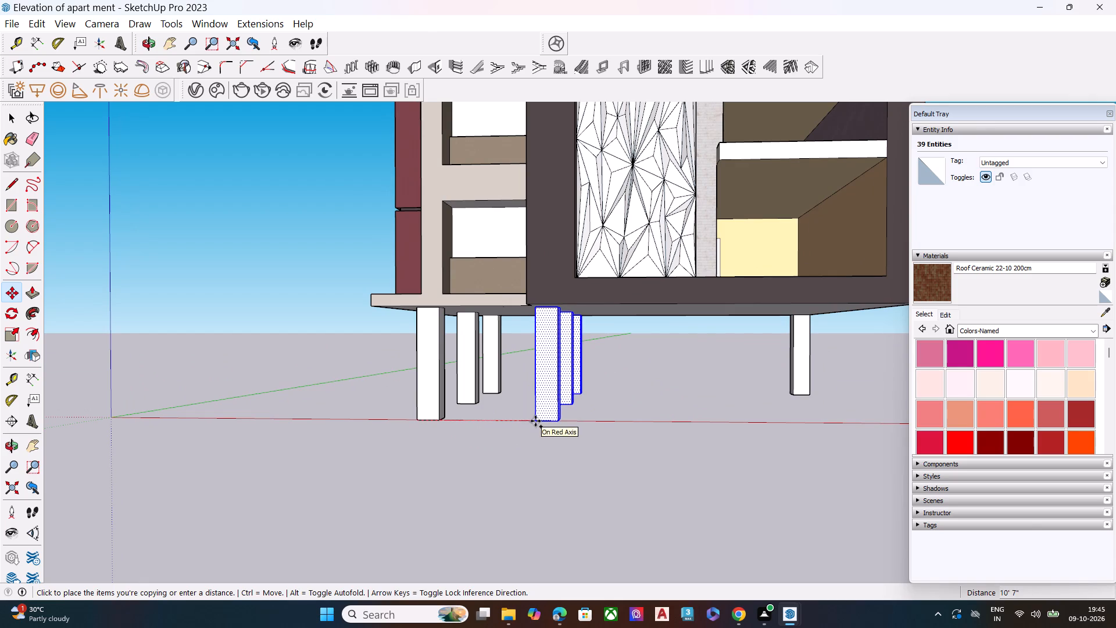
click(586, 427)
Copy the new row of three columns about 11' 11" further along the red axis and clear the selection.
scroll(310, 346, down, 5)
scroll(554, 383, up, 1)
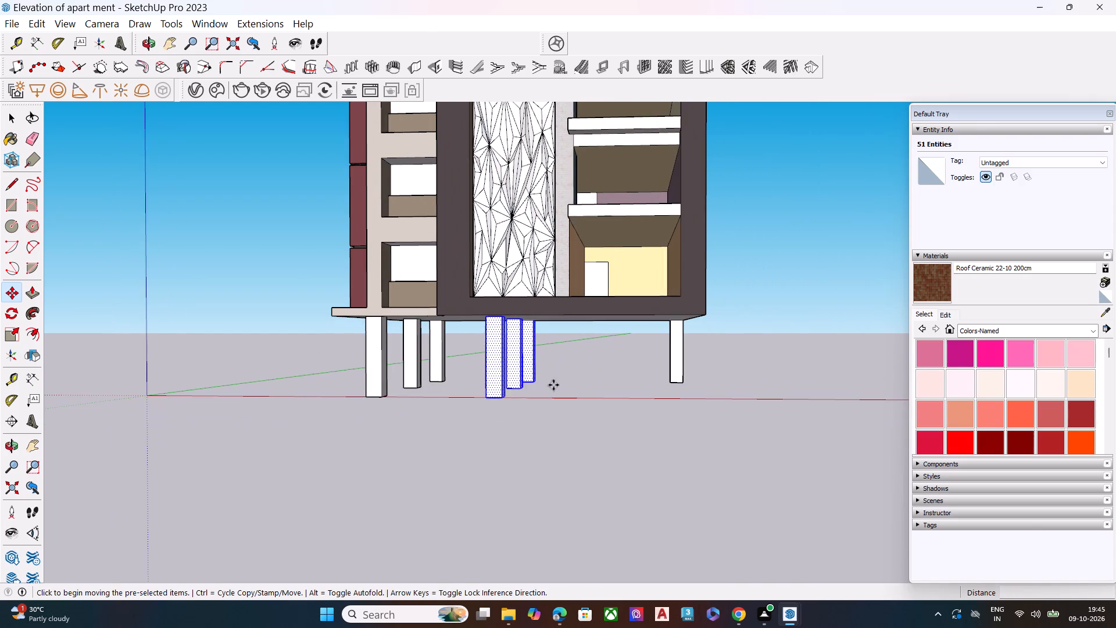
scroll(513, 408, up, 5)
click(477, 396)
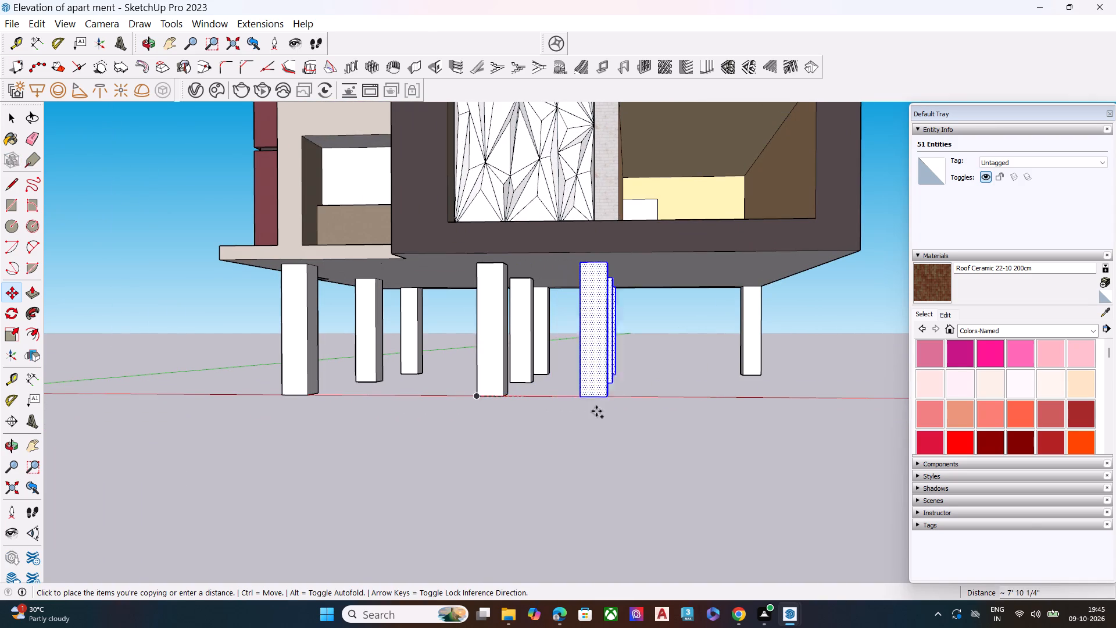
click(636, 406)
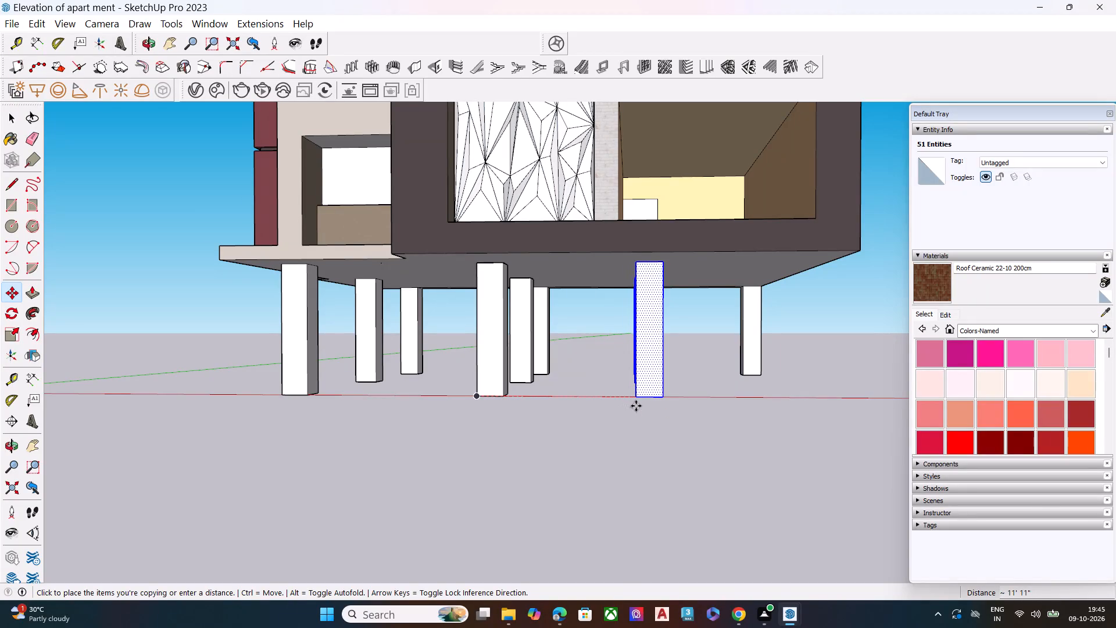
key(space)
middle_drag(692, 412, 512, 418)
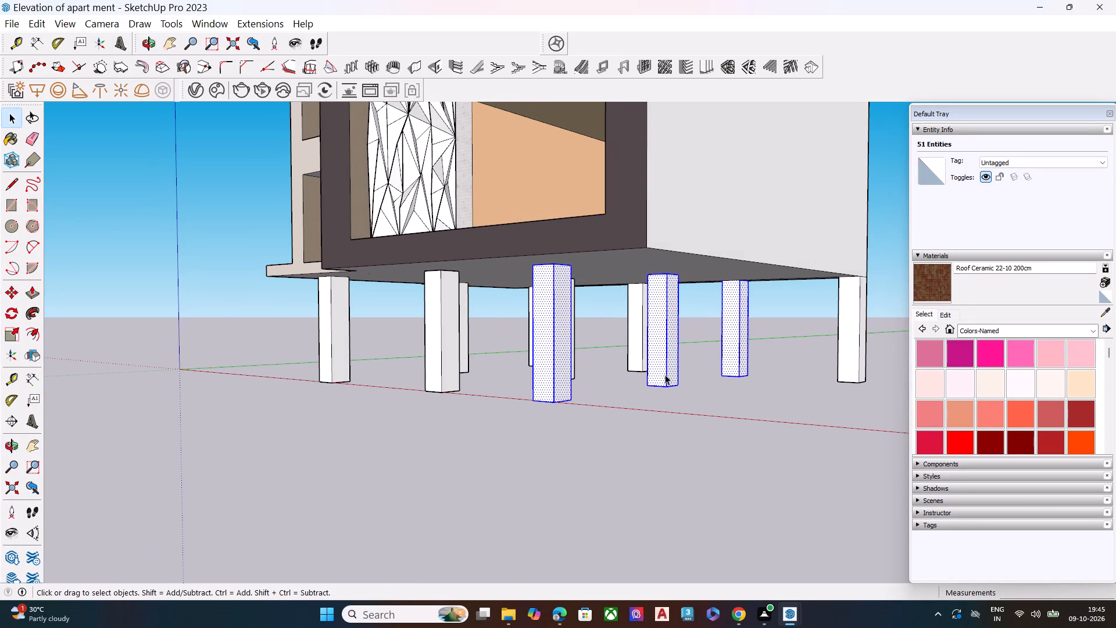
click(692, 418)
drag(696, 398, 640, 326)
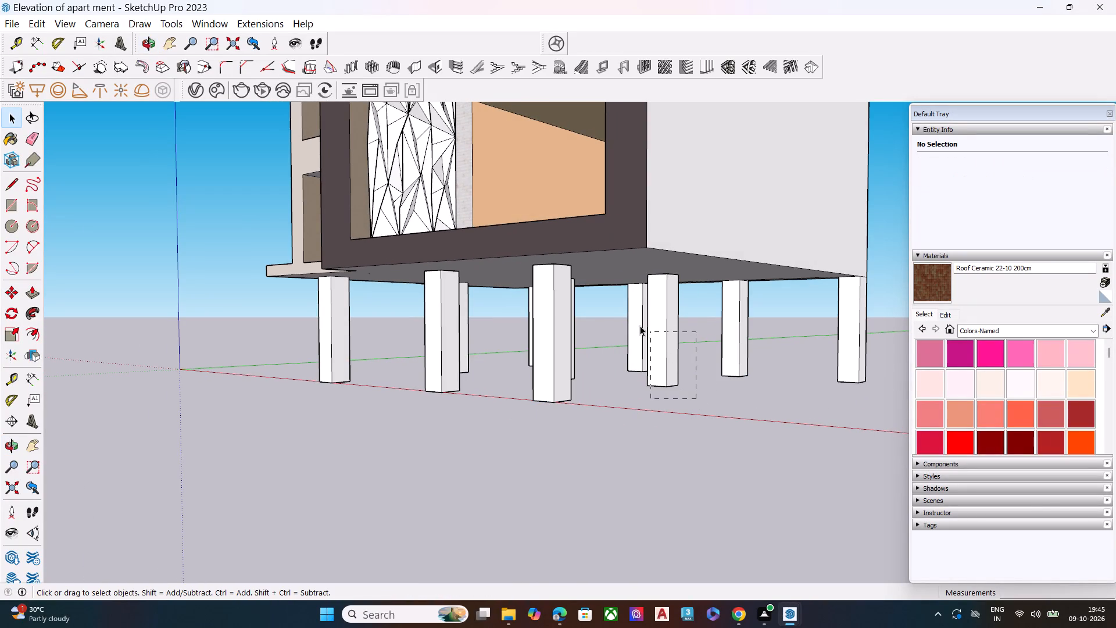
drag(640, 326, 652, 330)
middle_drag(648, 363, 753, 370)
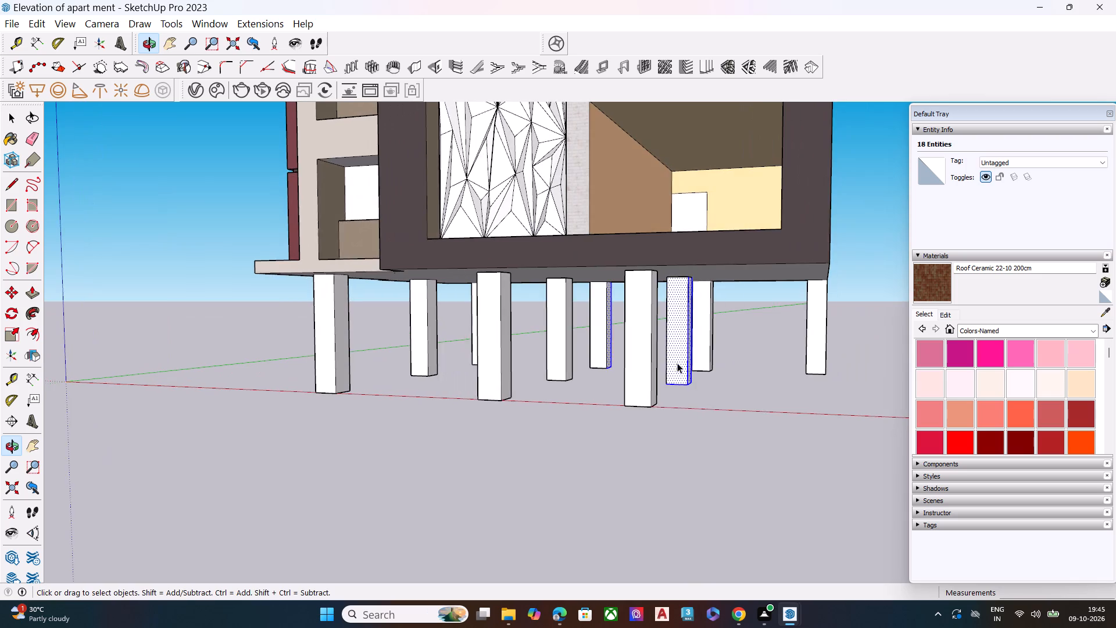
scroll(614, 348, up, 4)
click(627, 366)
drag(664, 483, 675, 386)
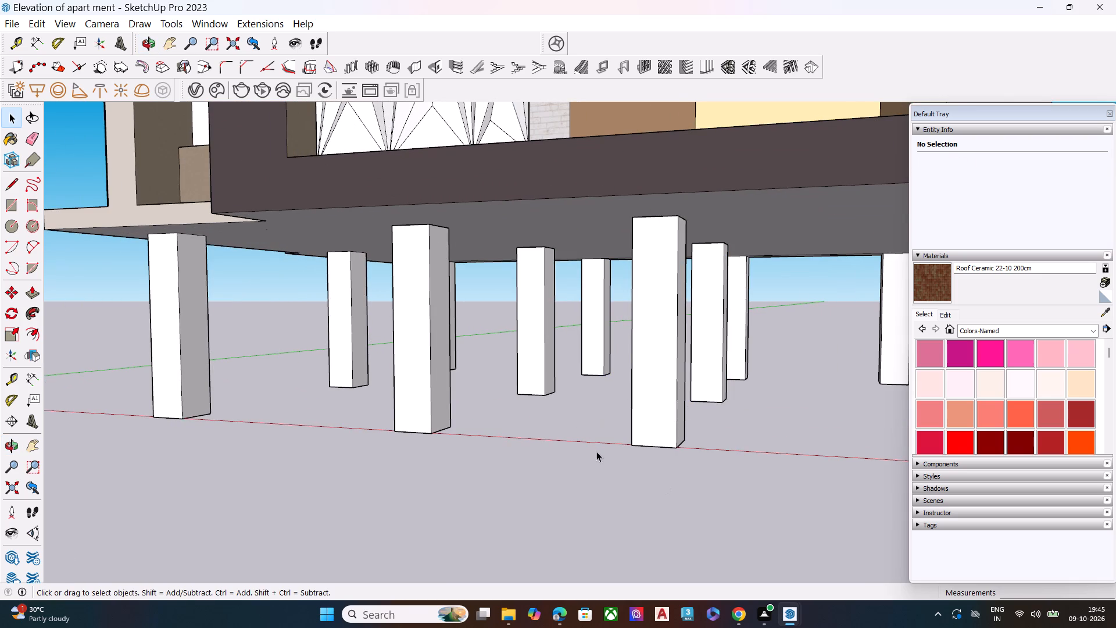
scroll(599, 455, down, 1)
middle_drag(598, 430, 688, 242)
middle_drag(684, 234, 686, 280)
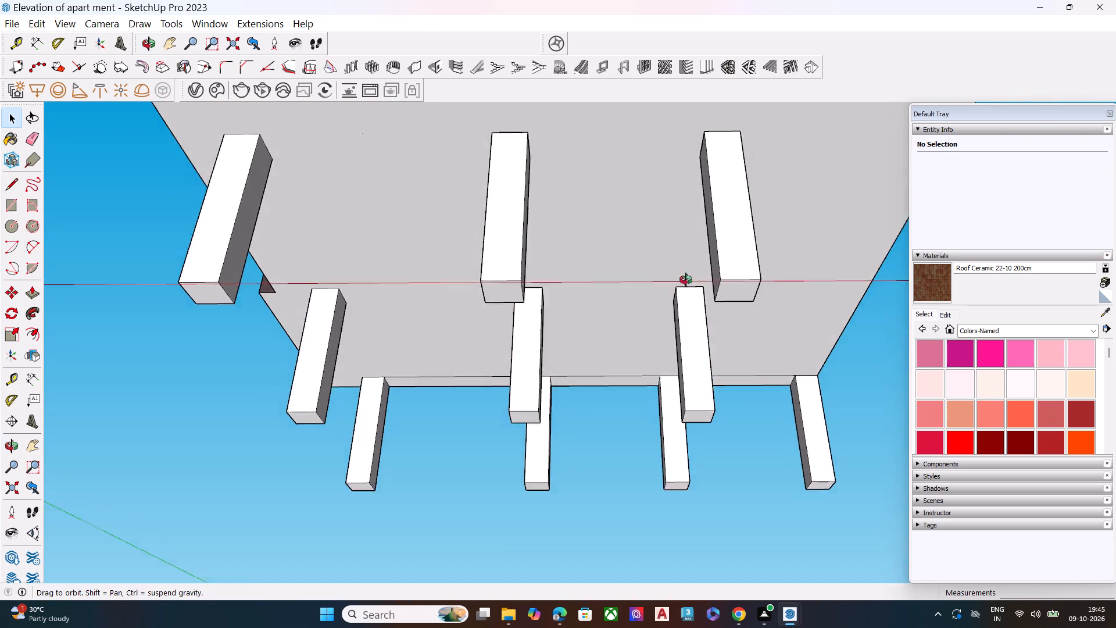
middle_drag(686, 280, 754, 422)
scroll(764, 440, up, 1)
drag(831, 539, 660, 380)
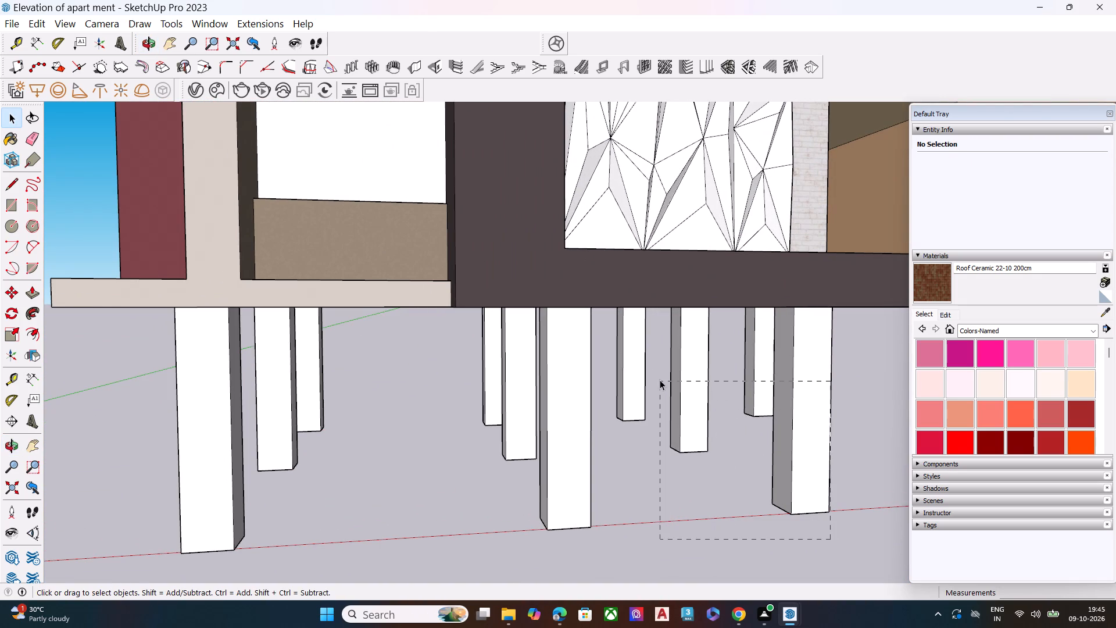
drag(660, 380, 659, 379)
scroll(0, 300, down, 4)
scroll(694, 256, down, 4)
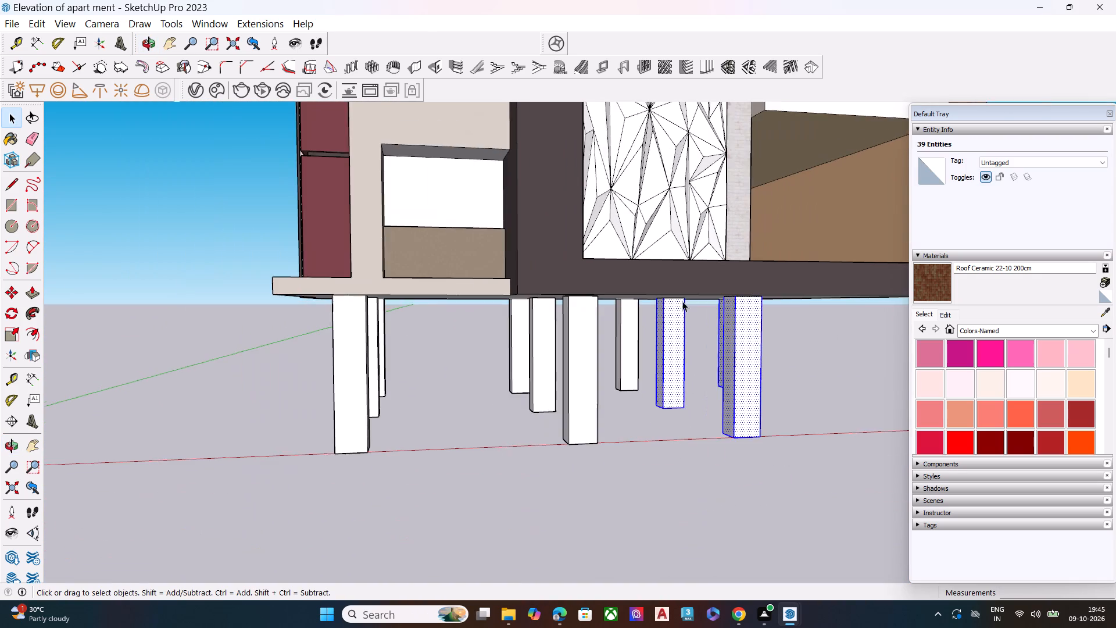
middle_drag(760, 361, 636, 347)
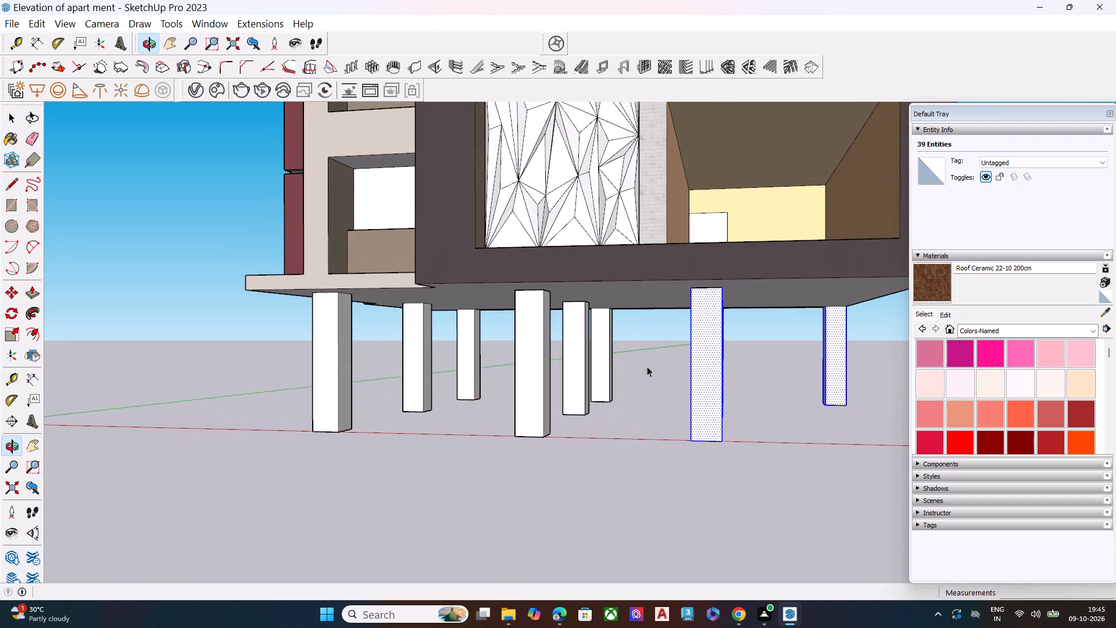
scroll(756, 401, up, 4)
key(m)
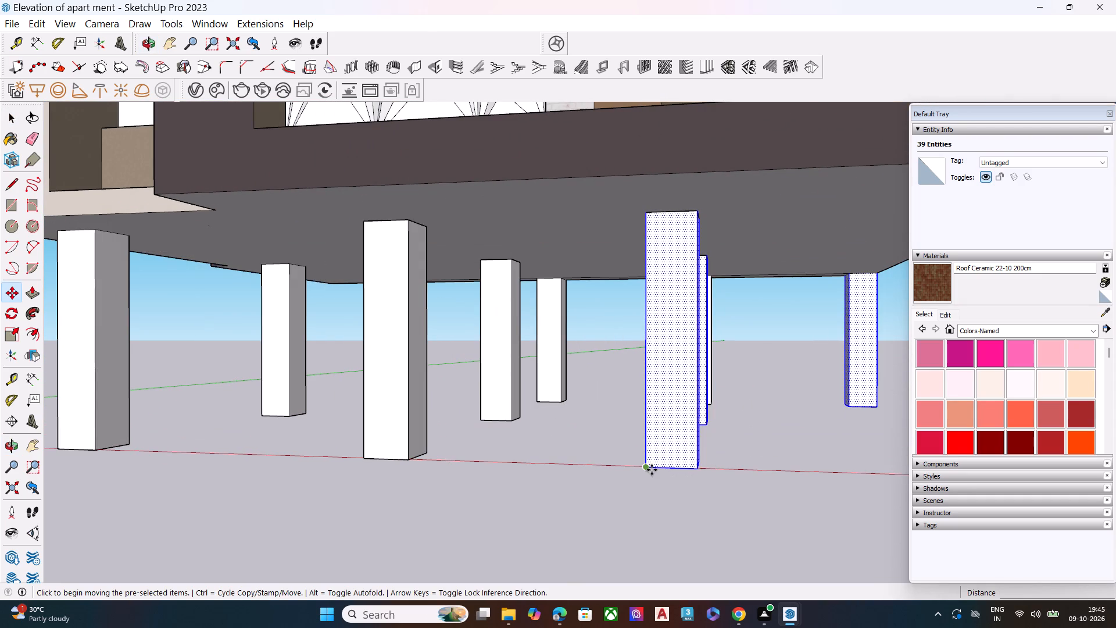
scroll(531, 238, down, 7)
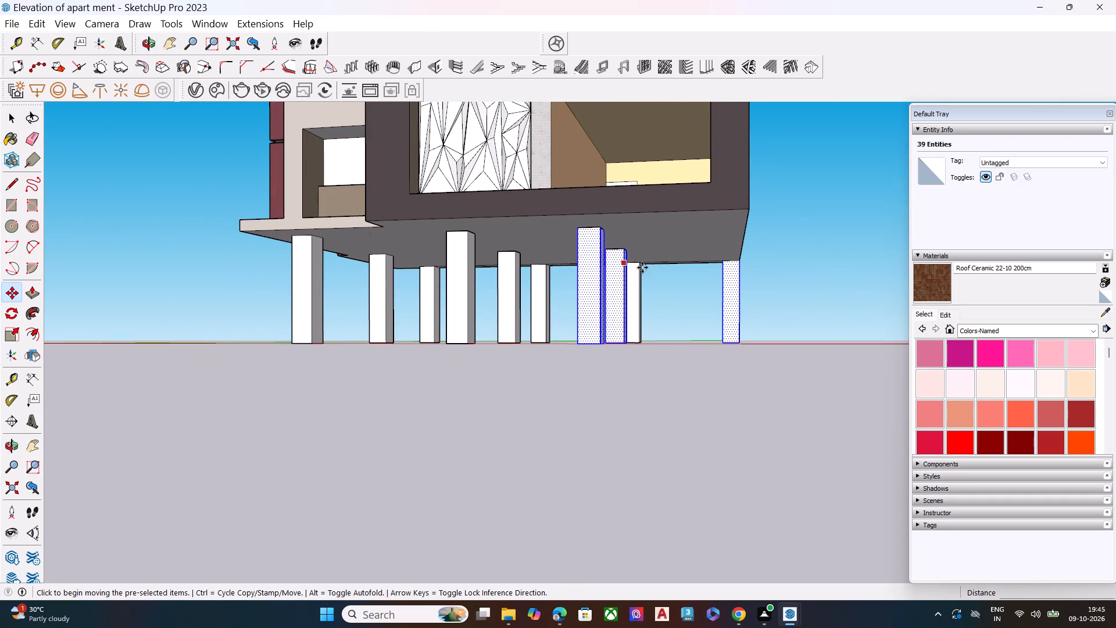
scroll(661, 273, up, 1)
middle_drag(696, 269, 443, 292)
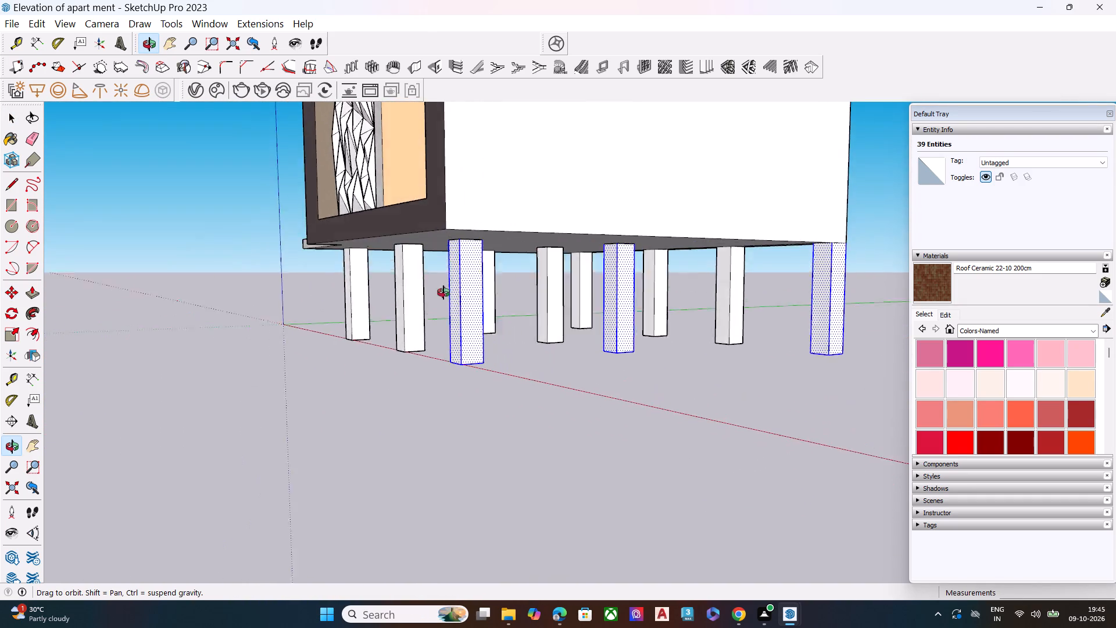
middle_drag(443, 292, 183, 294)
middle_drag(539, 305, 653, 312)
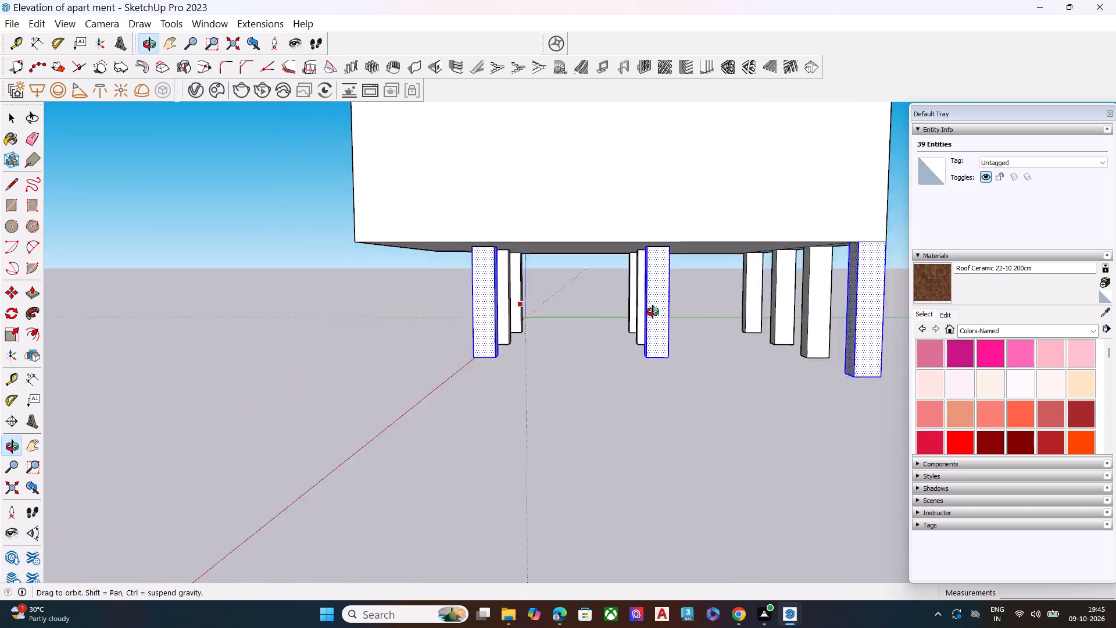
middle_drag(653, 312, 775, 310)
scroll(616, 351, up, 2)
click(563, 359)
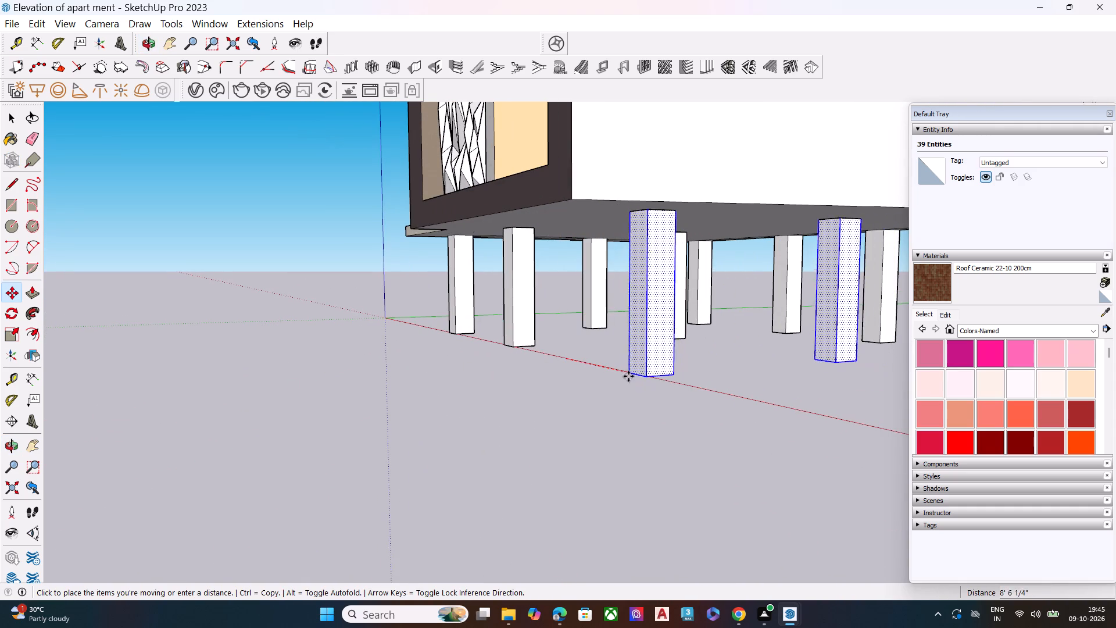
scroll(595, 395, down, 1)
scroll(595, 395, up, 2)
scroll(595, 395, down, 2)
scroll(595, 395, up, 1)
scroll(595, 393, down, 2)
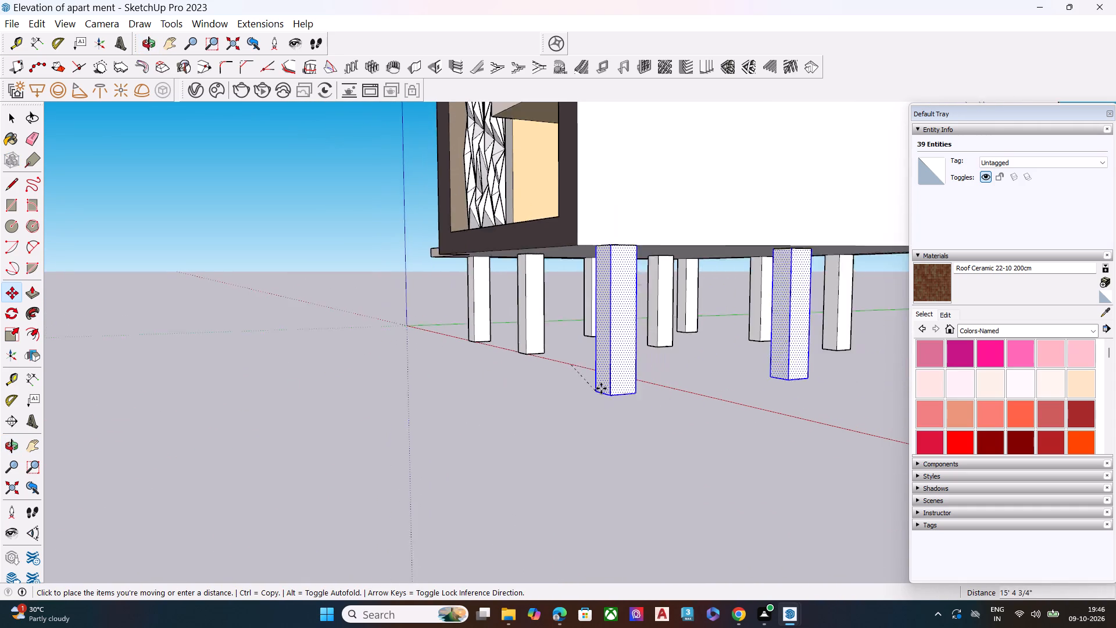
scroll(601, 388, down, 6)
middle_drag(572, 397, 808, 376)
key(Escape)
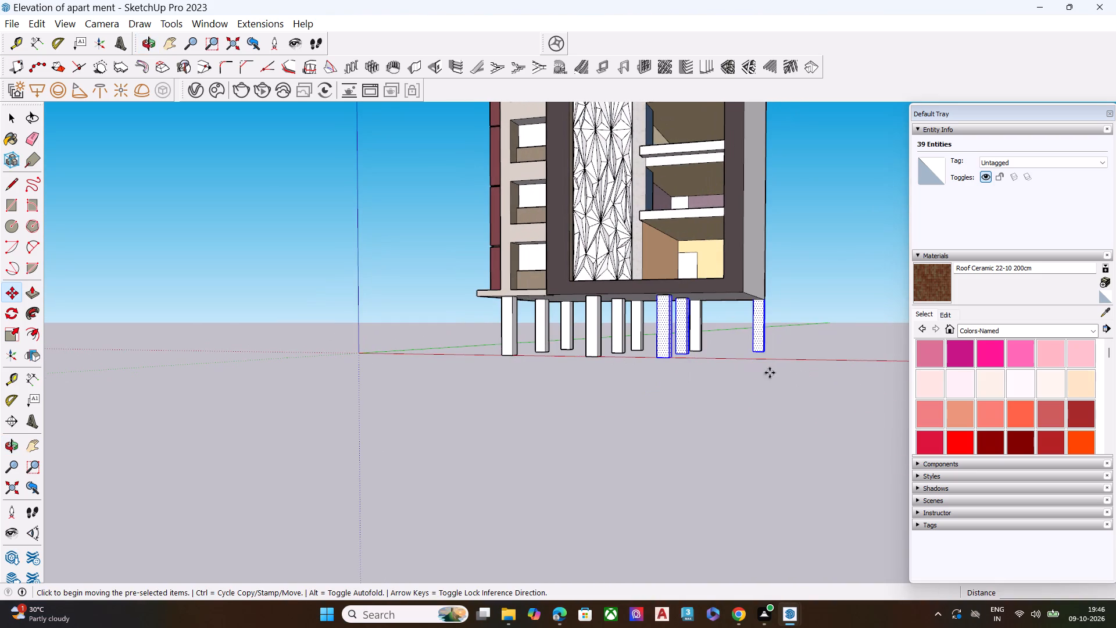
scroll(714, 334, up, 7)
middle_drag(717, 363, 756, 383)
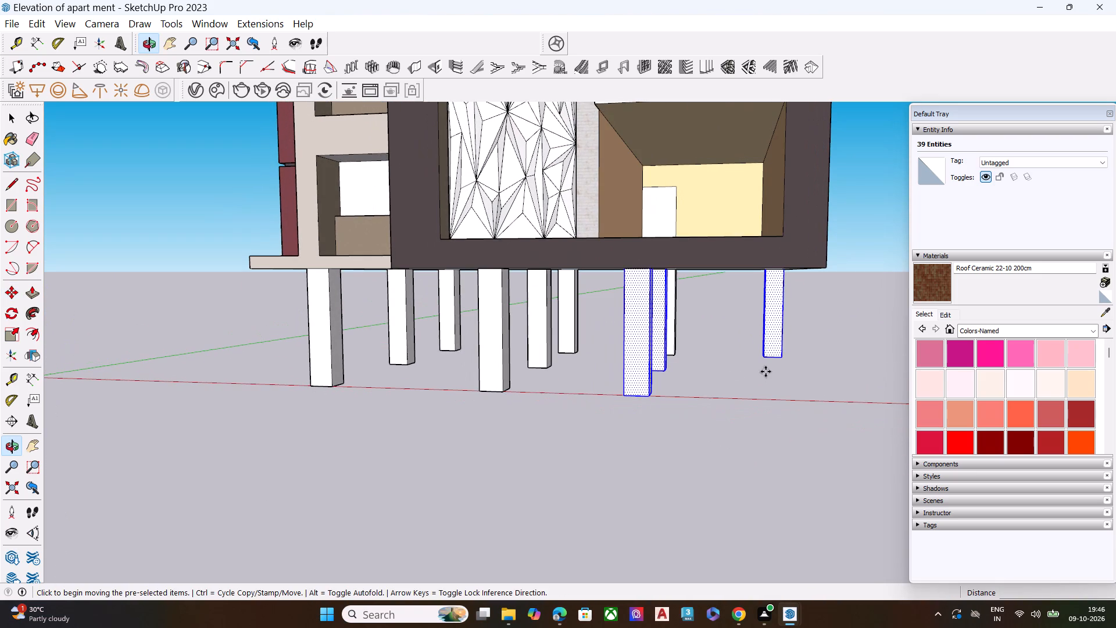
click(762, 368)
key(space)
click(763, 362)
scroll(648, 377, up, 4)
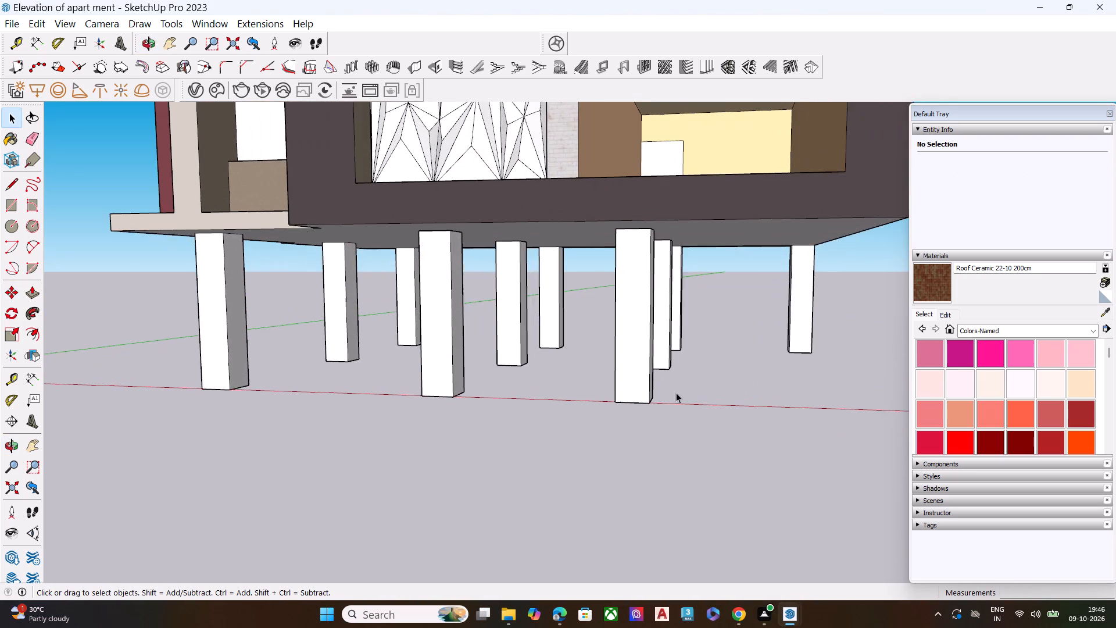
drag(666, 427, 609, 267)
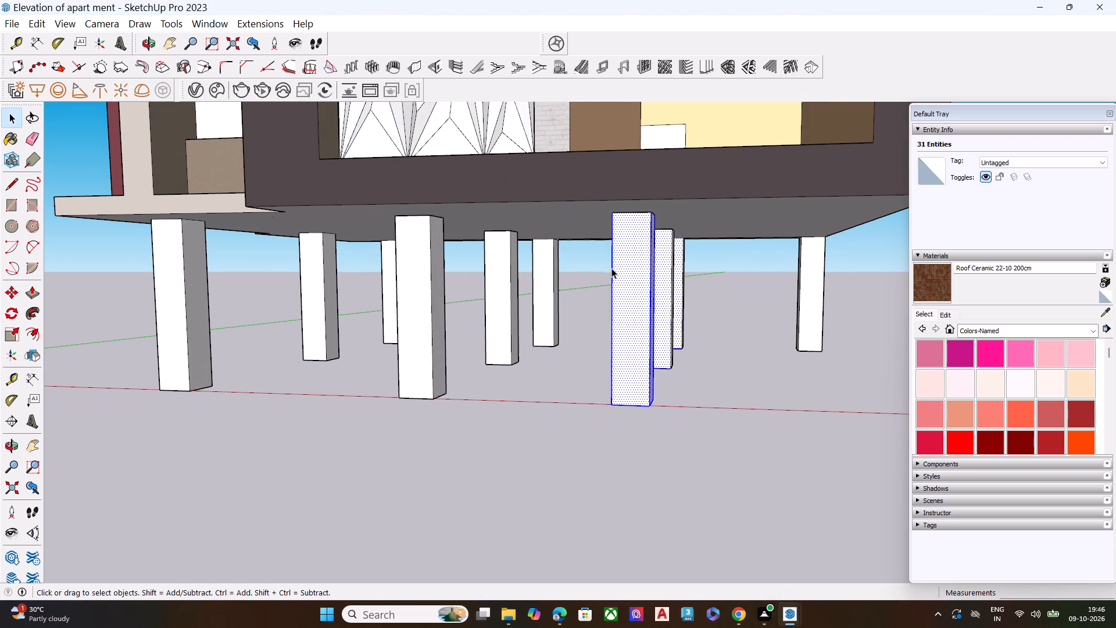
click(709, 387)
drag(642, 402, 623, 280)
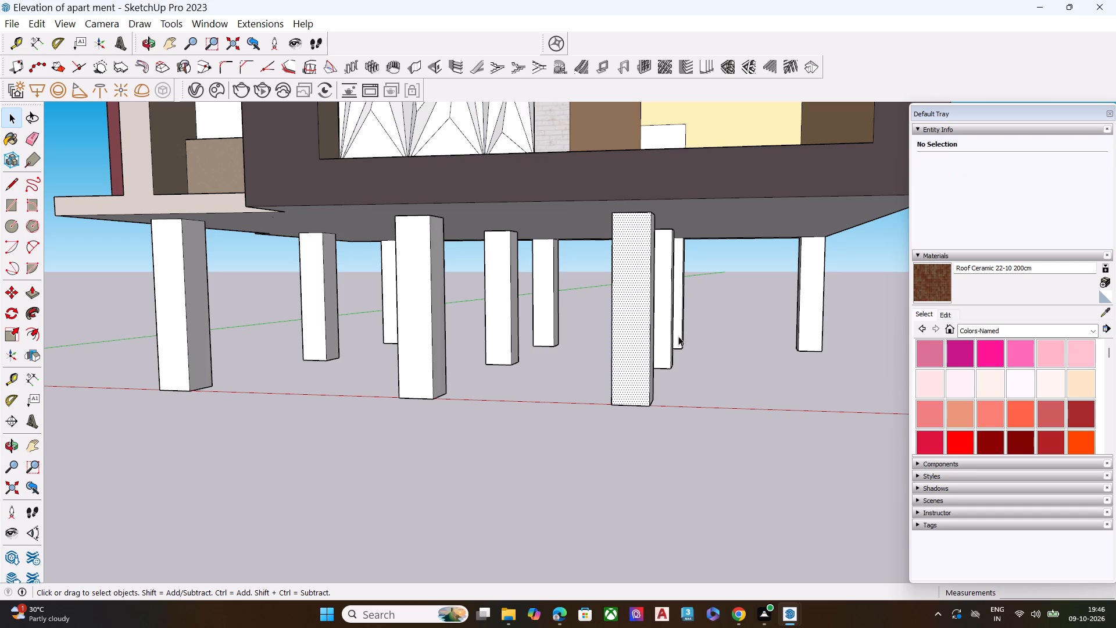
Copy the front and middle columns of the newest row about 12' 2 3/4" along the red axis to the block's side edge.
middle_drag(677, 341, 539, 342)
click(545, 347)
triple_click(527, 349)
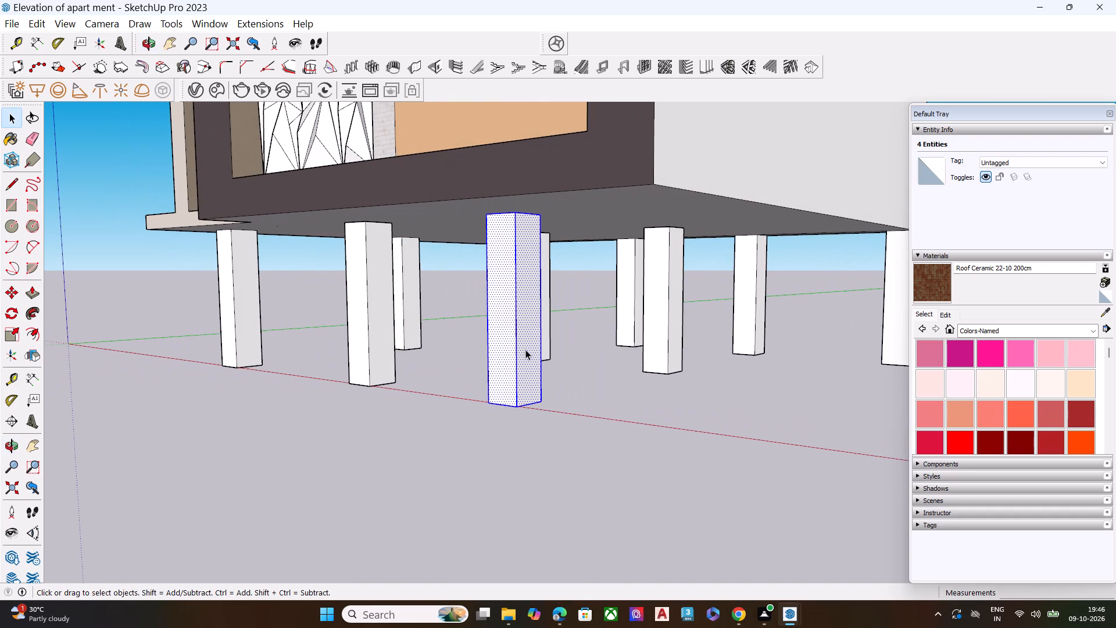
ctrl+triple_click(678, 325)
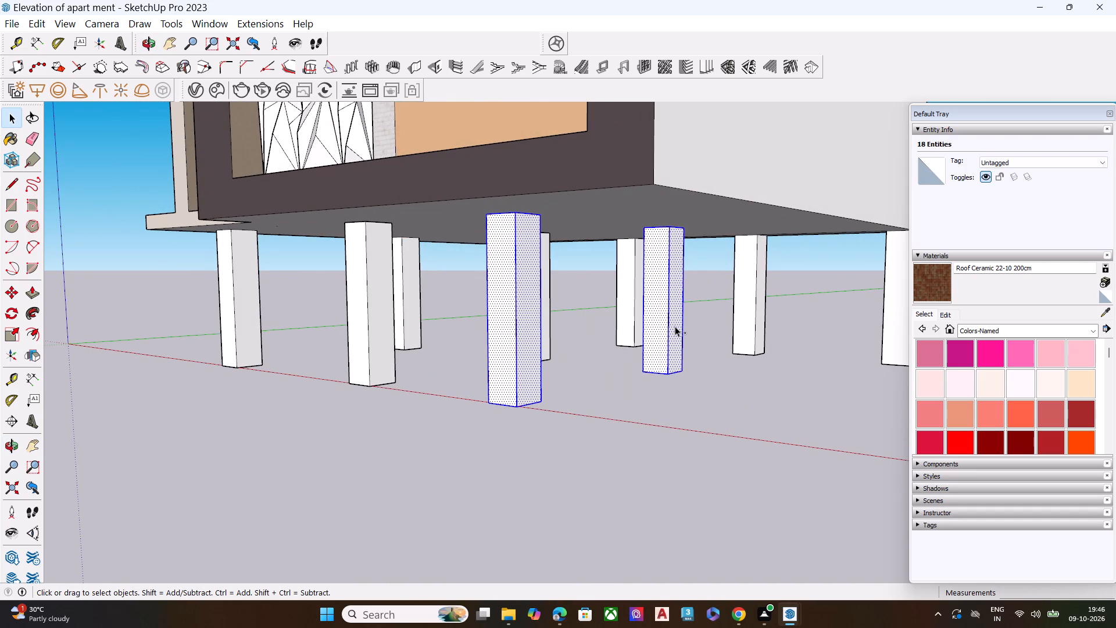
key(m)
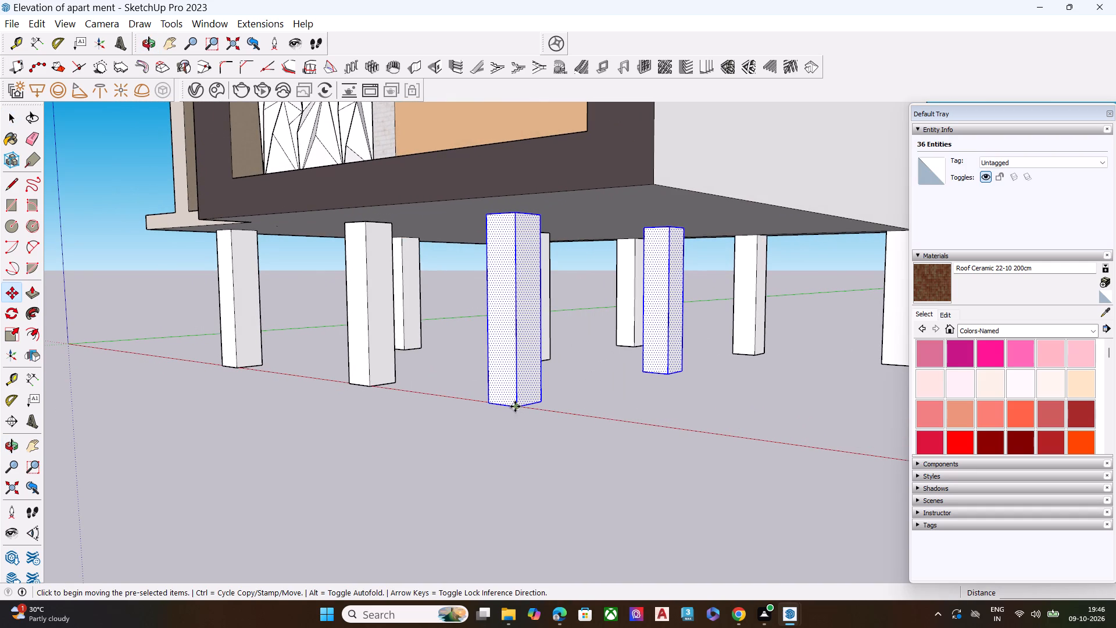
click(515, 406)
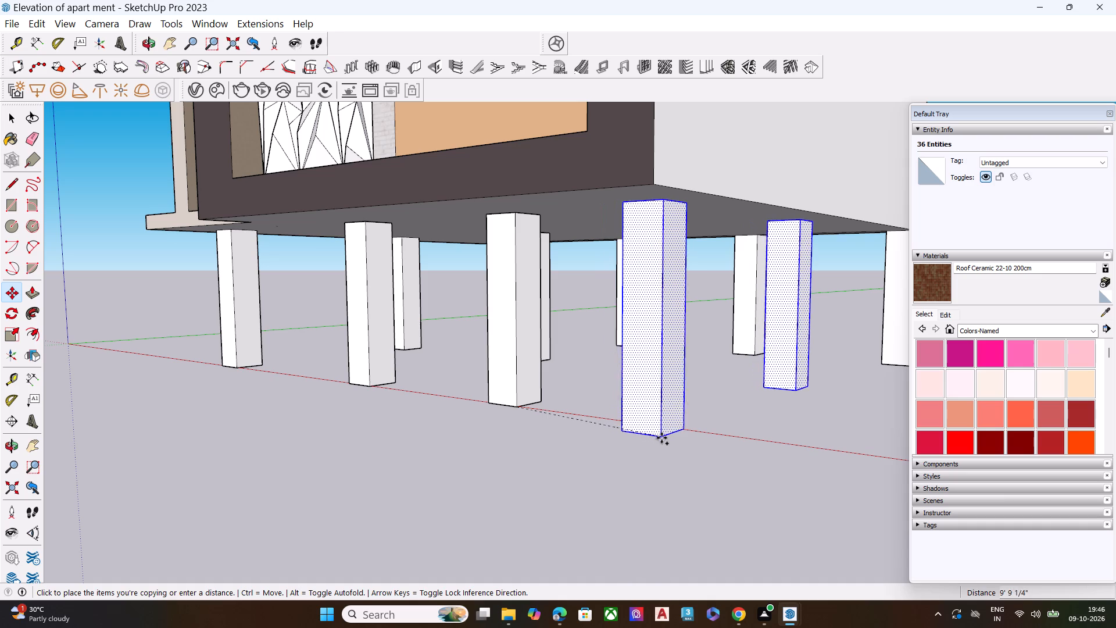
key(space)
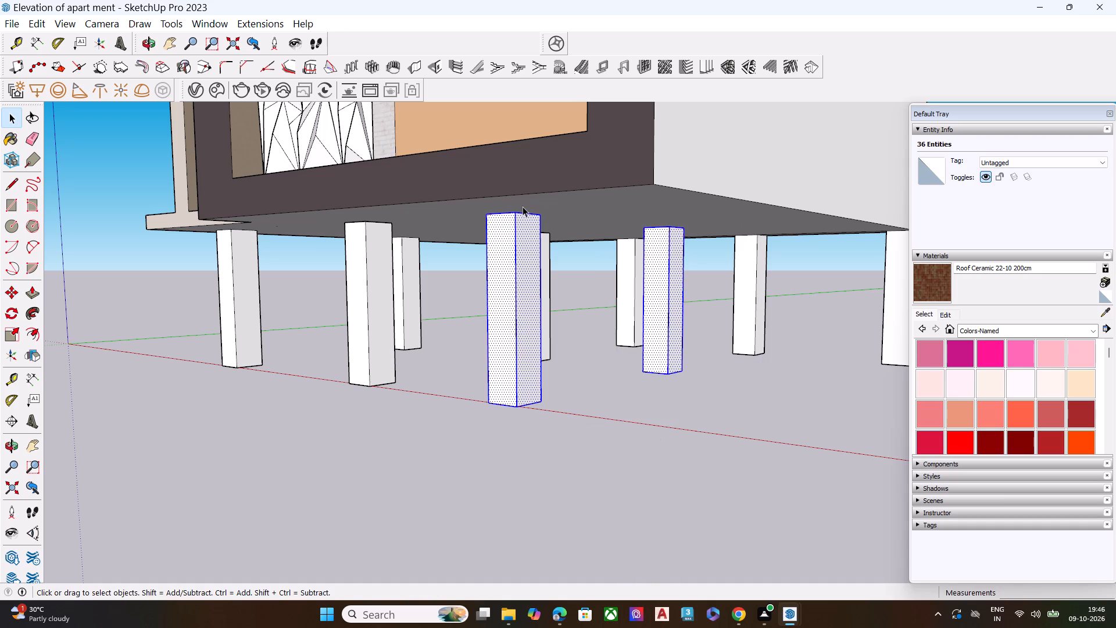
key(m)
click(514, 217)
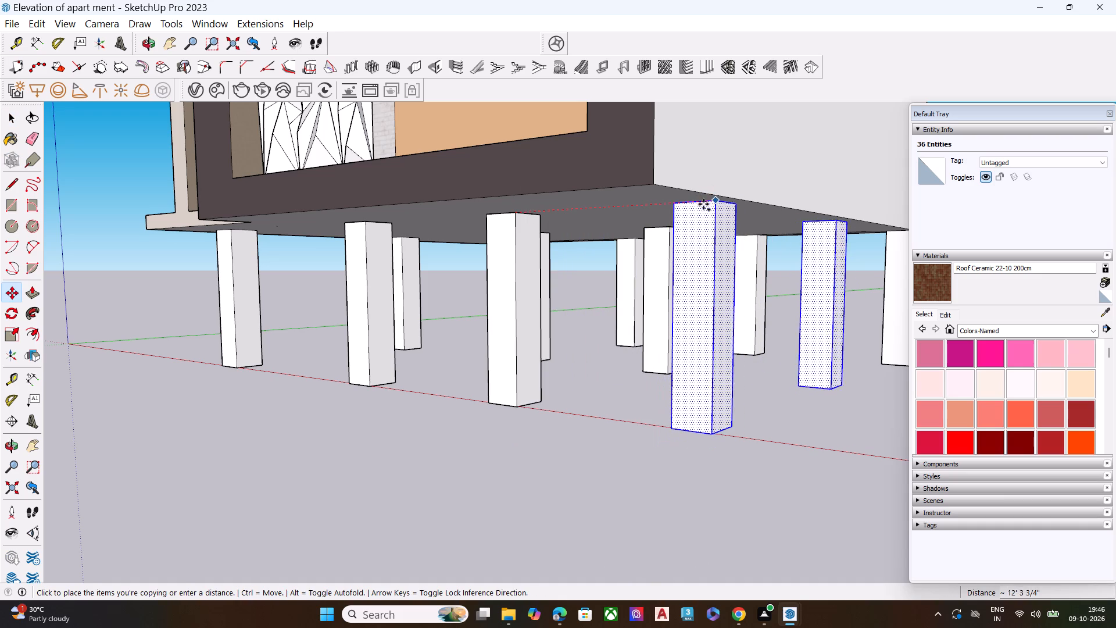
middle_drag(683, 204, 500, 235)
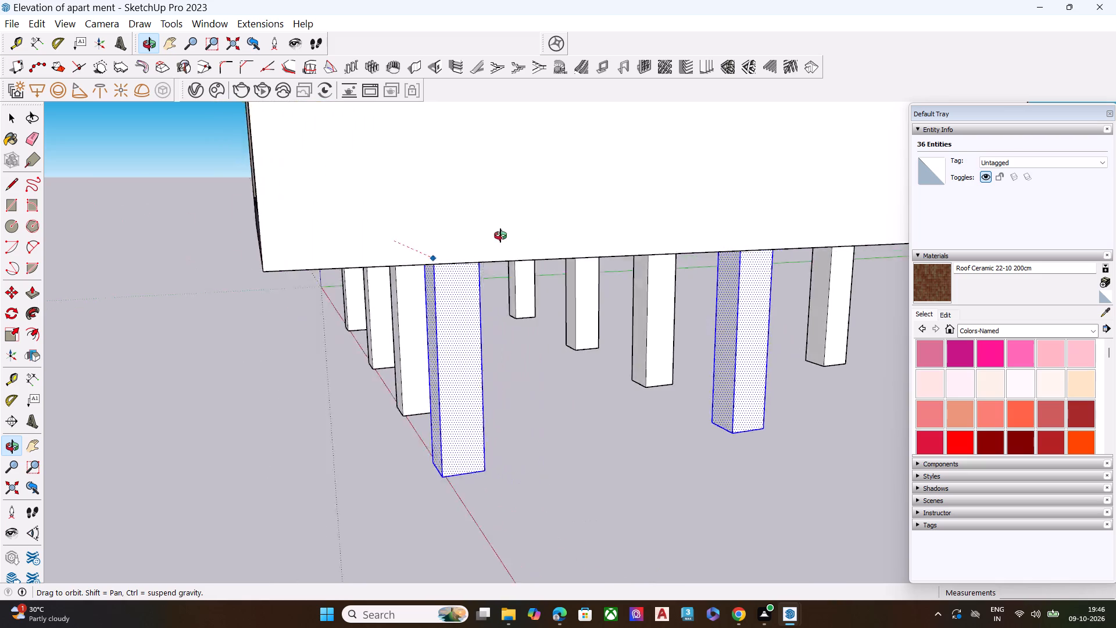
middle_drag(500, 235, 475, 192)
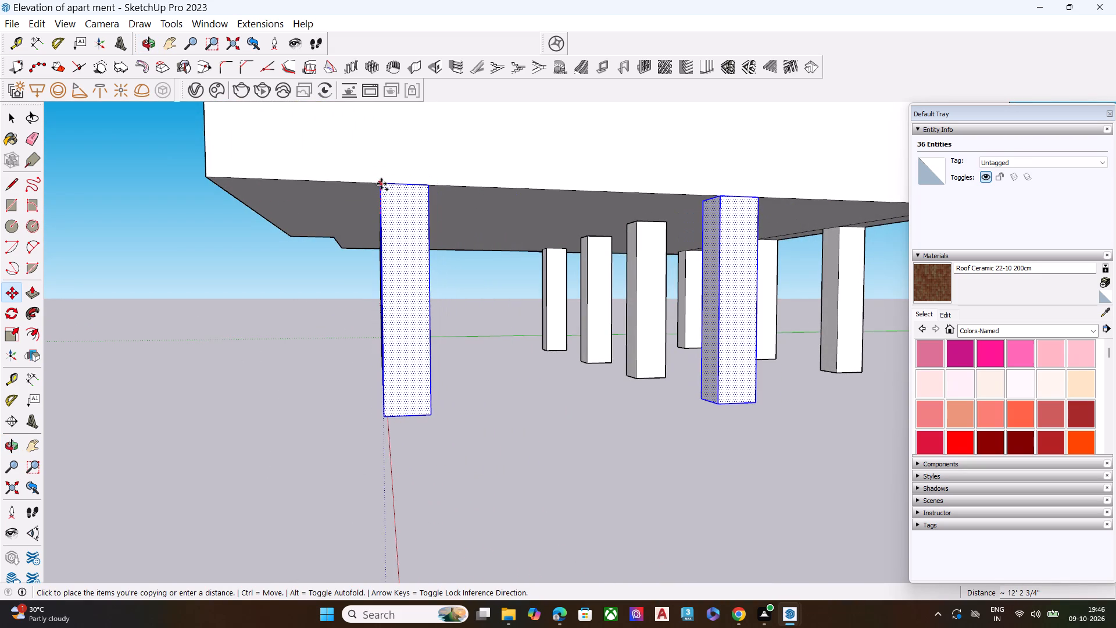
click(381, 184)
key(space)
Examine the column layout under the block from the side, front and opposite end.
scroll(410, 213, up, 1)
scroll(422, 219, down, 9)
middle_drag(472, 210, 627, 303)
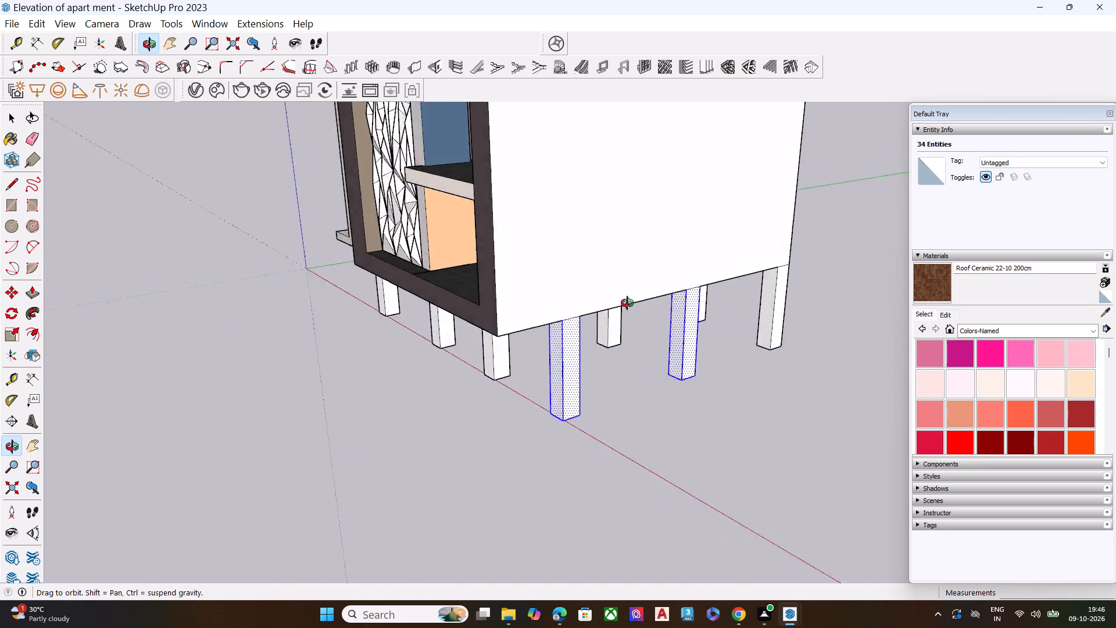
middle_drag(627, 303, 716, 285)
scroll(671, 251, down, 7)
middle_drag(687, 277, 741, 216)
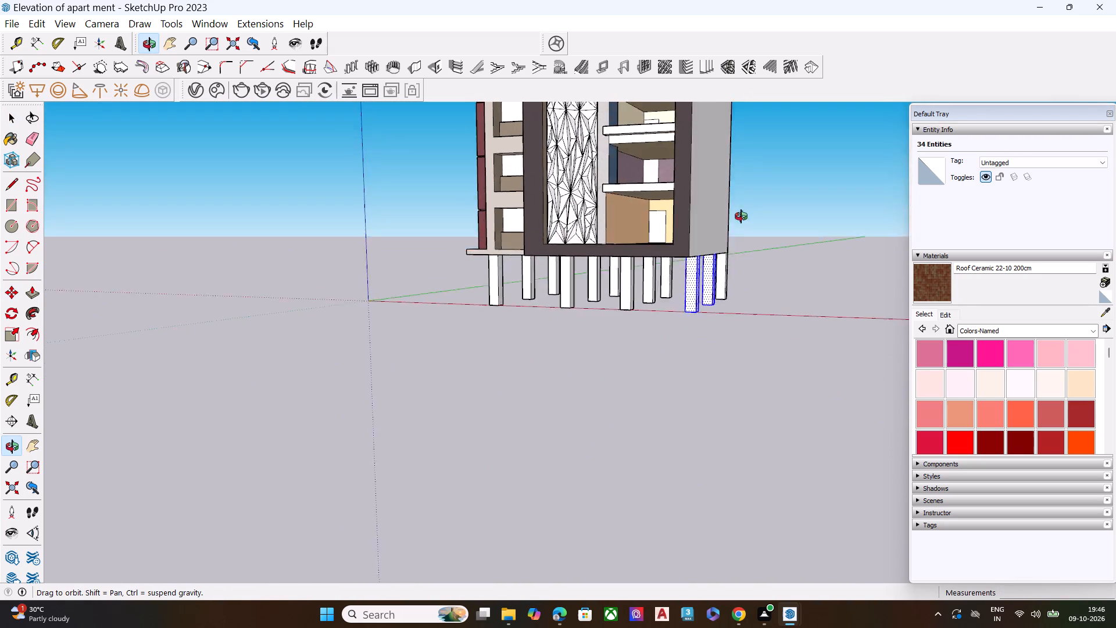
middle_drag(741, 216, 898, 240)
middle_drag(573, 283, 703, 277)
key(space)
middle_drag(555, 244, 836, 227)
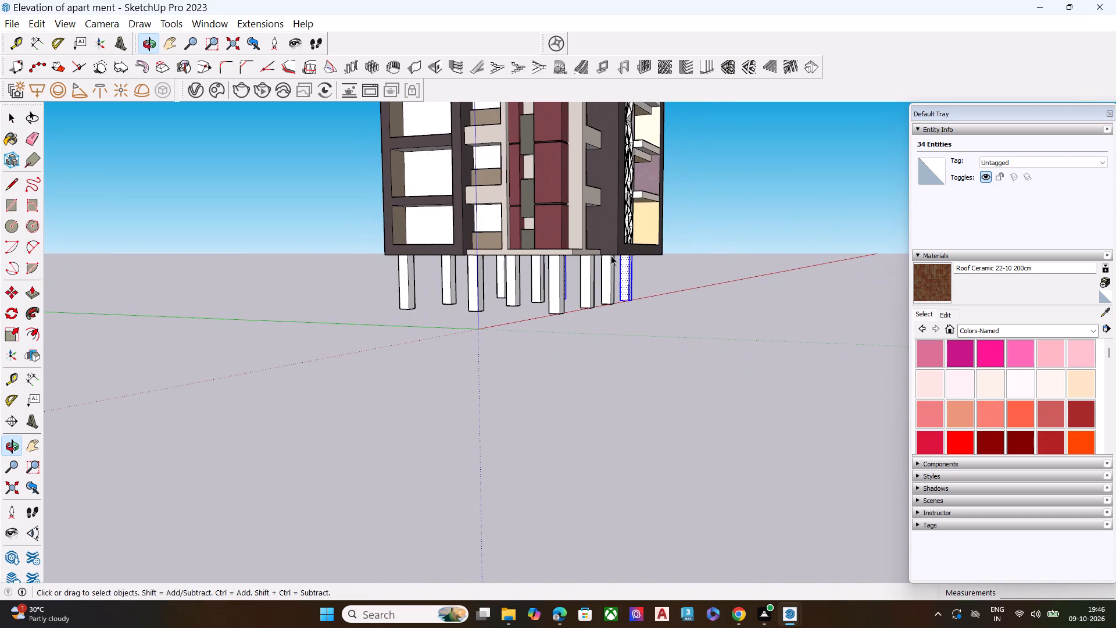
middle_drag(391, 247, 650, 291)
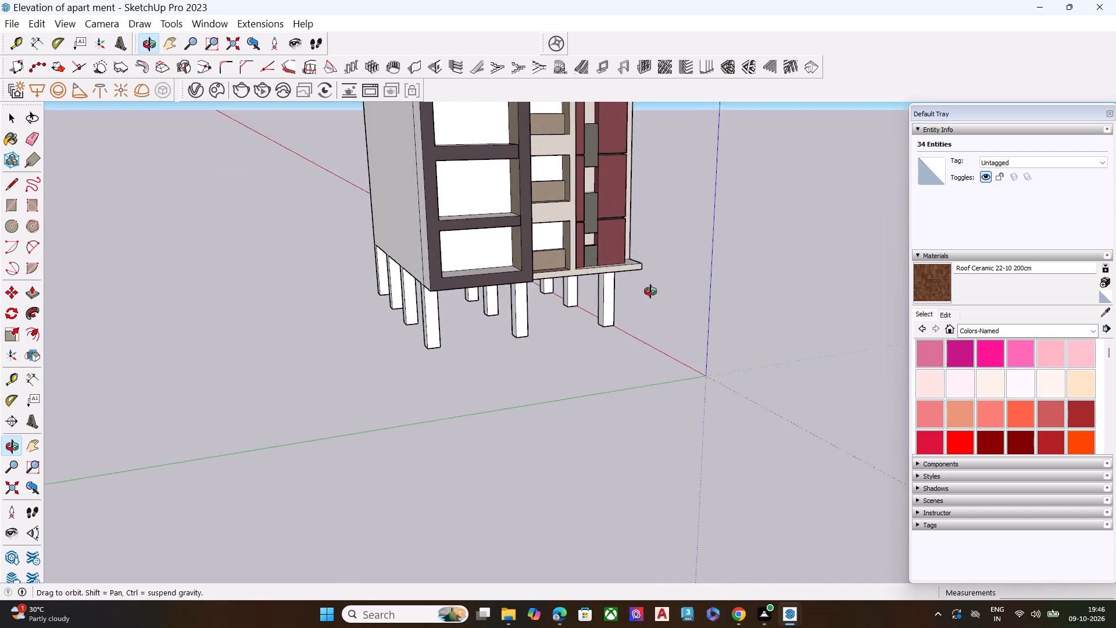
middle_drag(650, 291, 673, 287)
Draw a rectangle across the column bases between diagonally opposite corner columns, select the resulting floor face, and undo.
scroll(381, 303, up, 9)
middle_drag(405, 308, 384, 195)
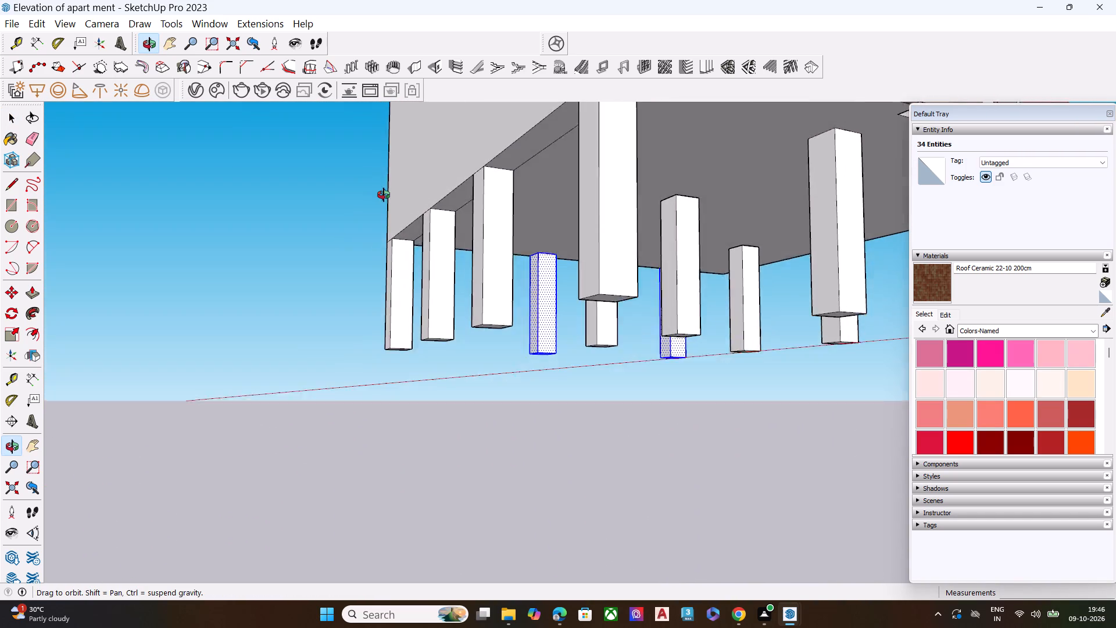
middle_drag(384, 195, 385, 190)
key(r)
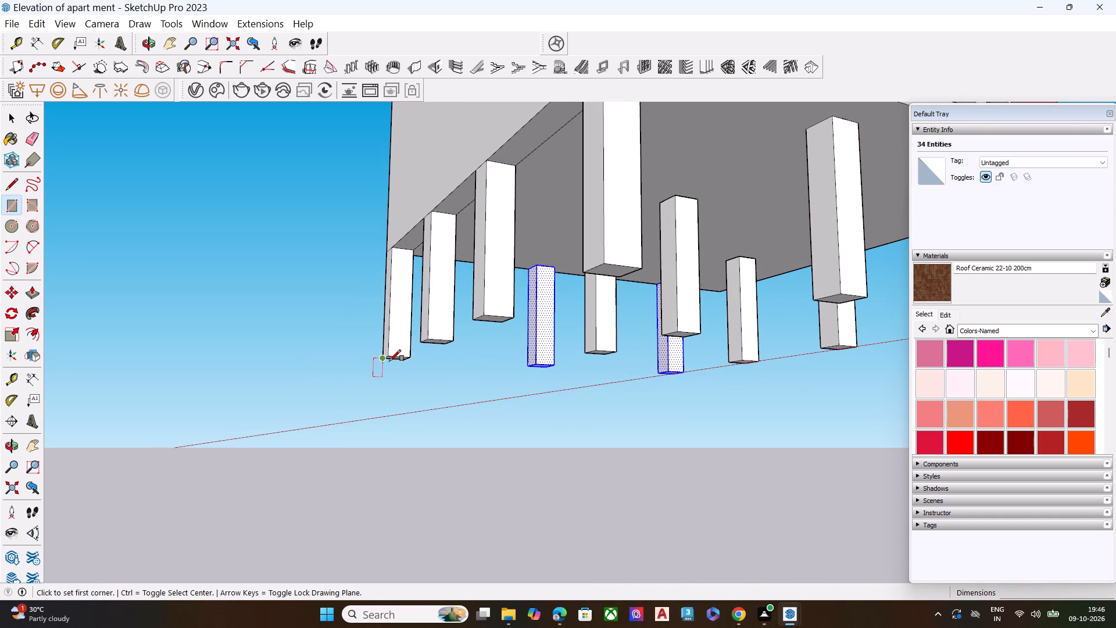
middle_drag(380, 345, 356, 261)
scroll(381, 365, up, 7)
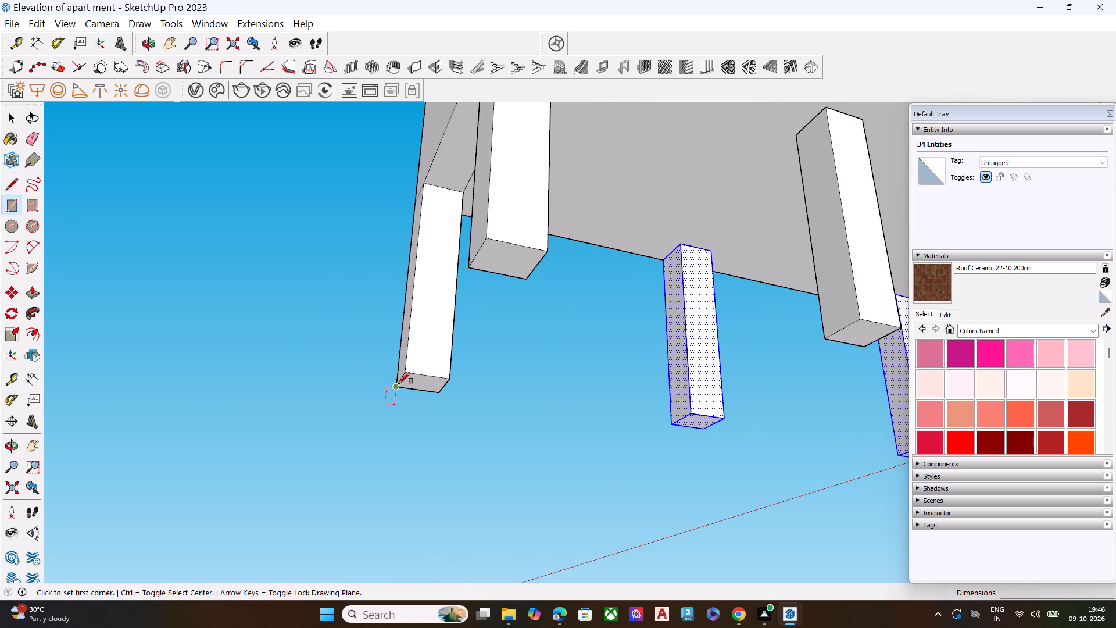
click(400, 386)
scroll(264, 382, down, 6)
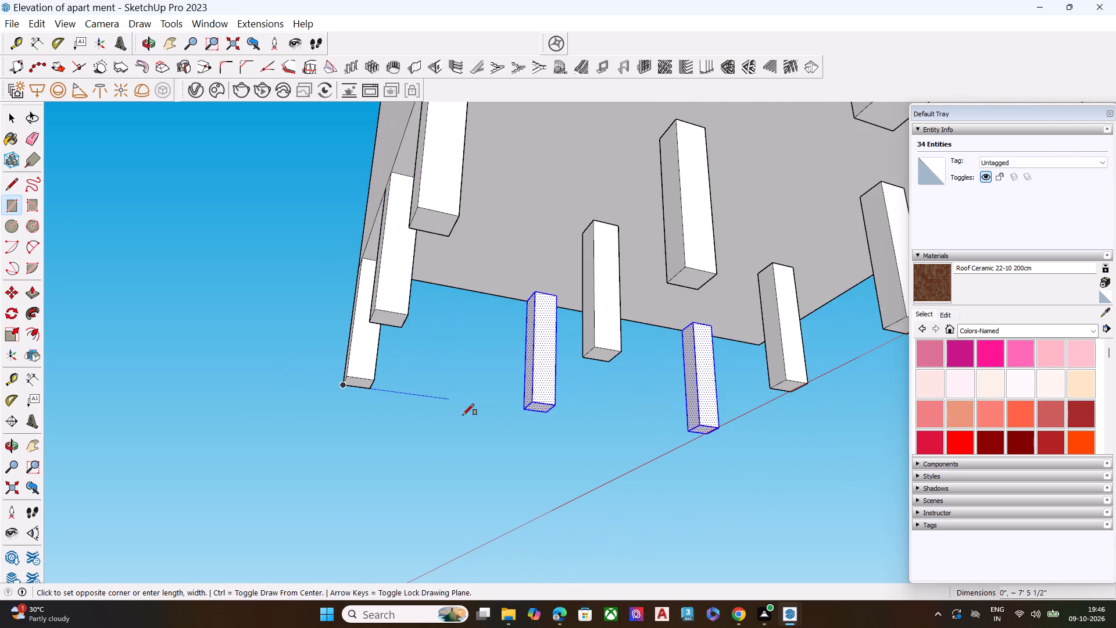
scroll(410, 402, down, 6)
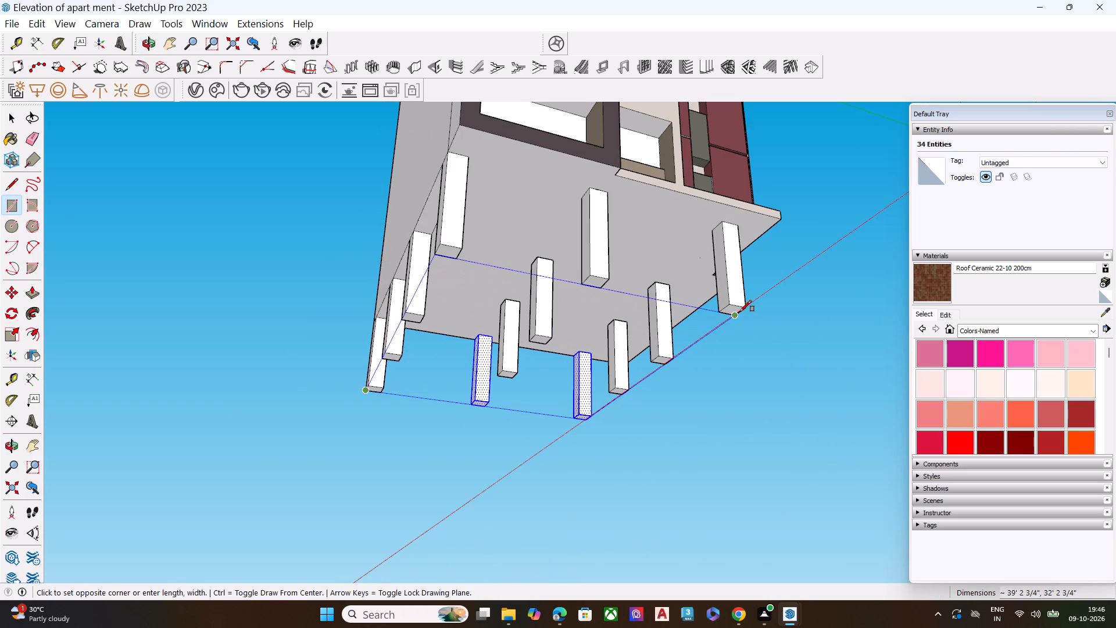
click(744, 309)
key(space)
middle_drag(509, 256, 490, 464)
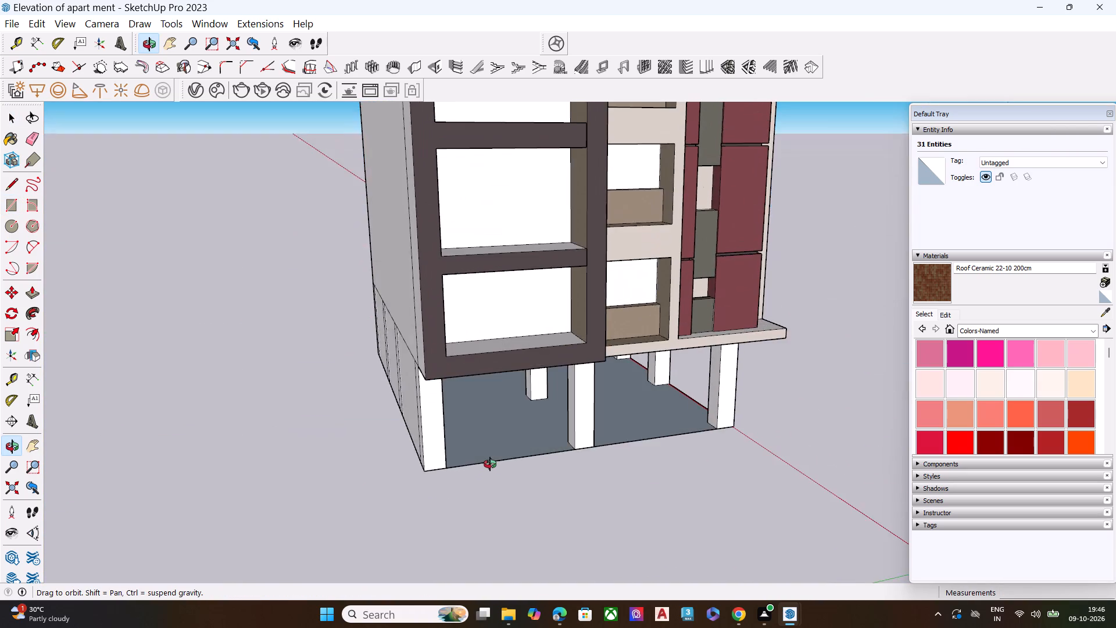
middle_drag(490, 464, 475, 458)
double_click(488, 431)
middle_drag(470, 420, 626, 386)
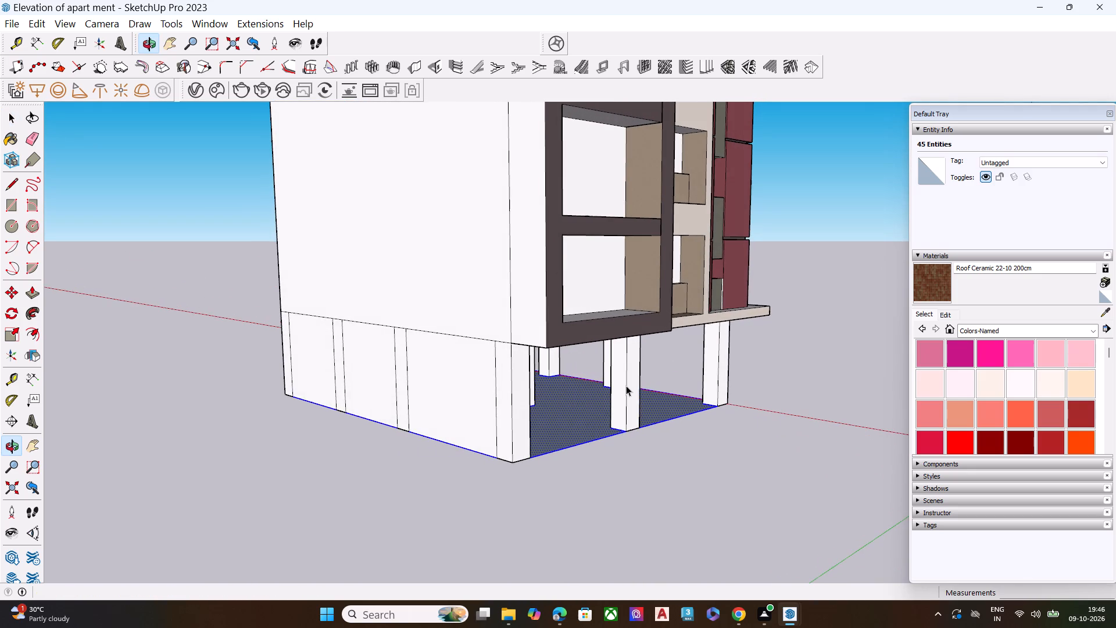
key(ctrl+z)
Draw a floor rectangle about 41' 2 3/4" by 32' 2 3/4" across the column bases, between diagonally opposite corner columns.
middle_drag(559, 415, 462, 413)
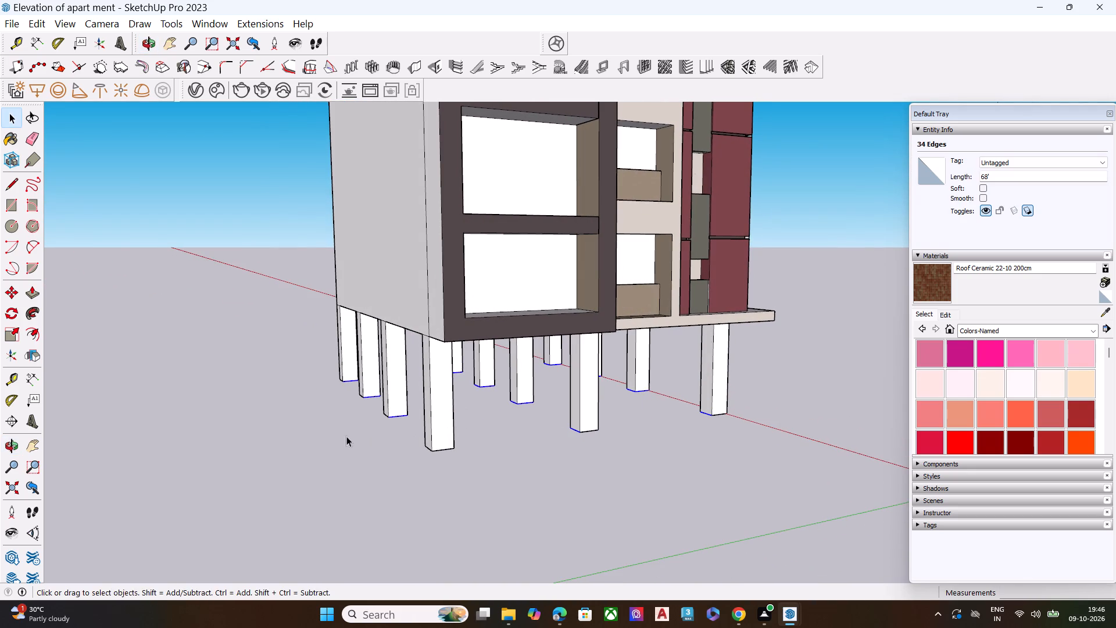
key(r)
middle_drag(343, 398, 310, 244)
scroll(314, 272, up, 7)
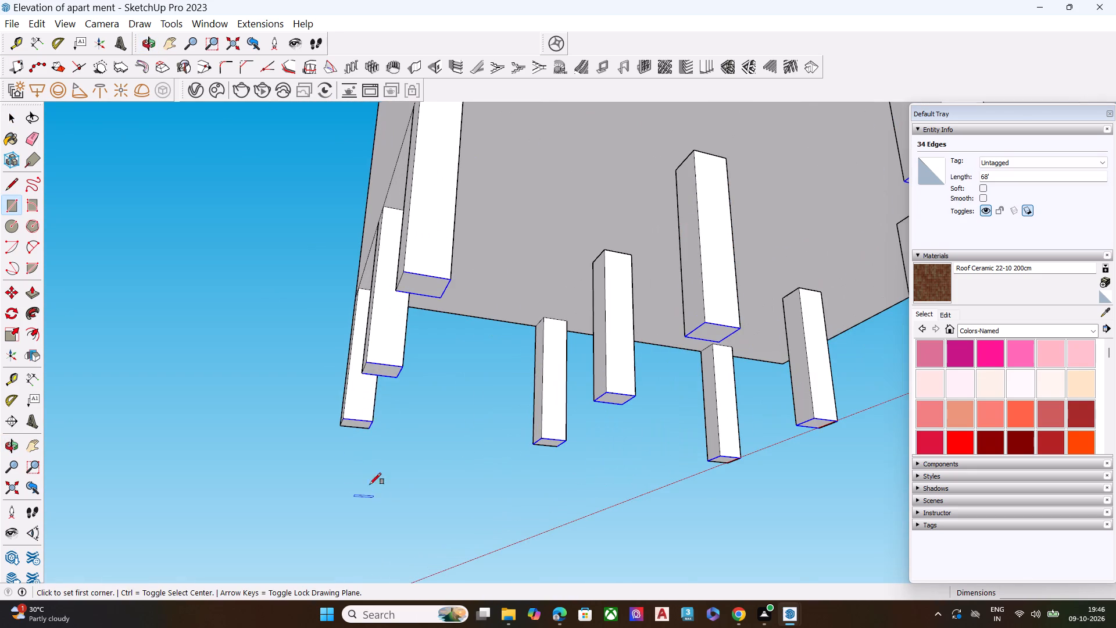
click(342, 425)
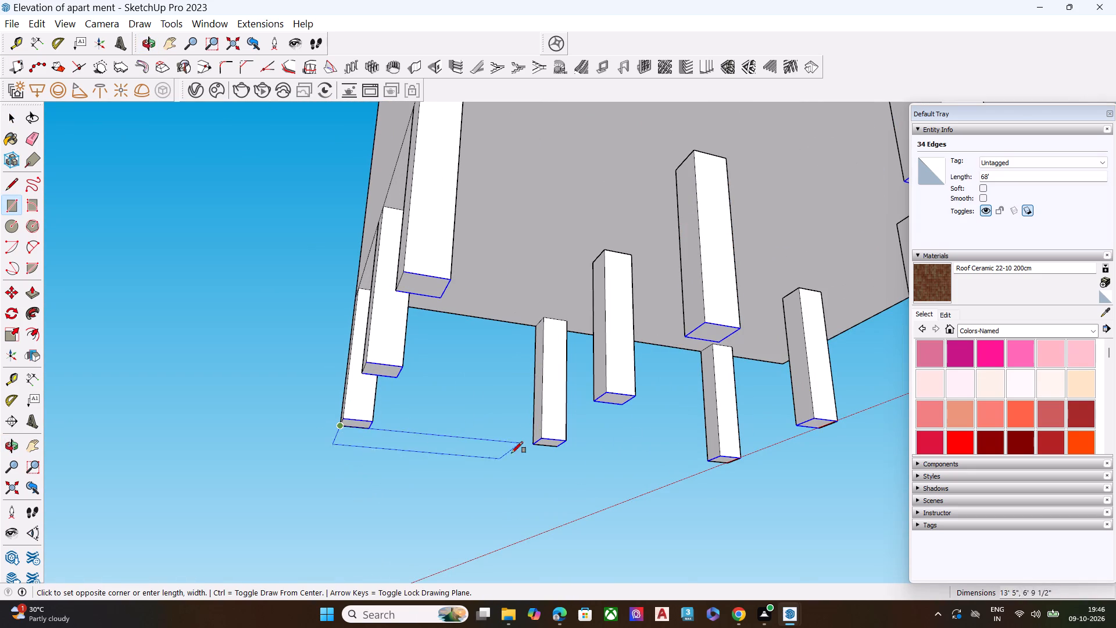
scroll(378, 402, down, 5)
click(827, 329)
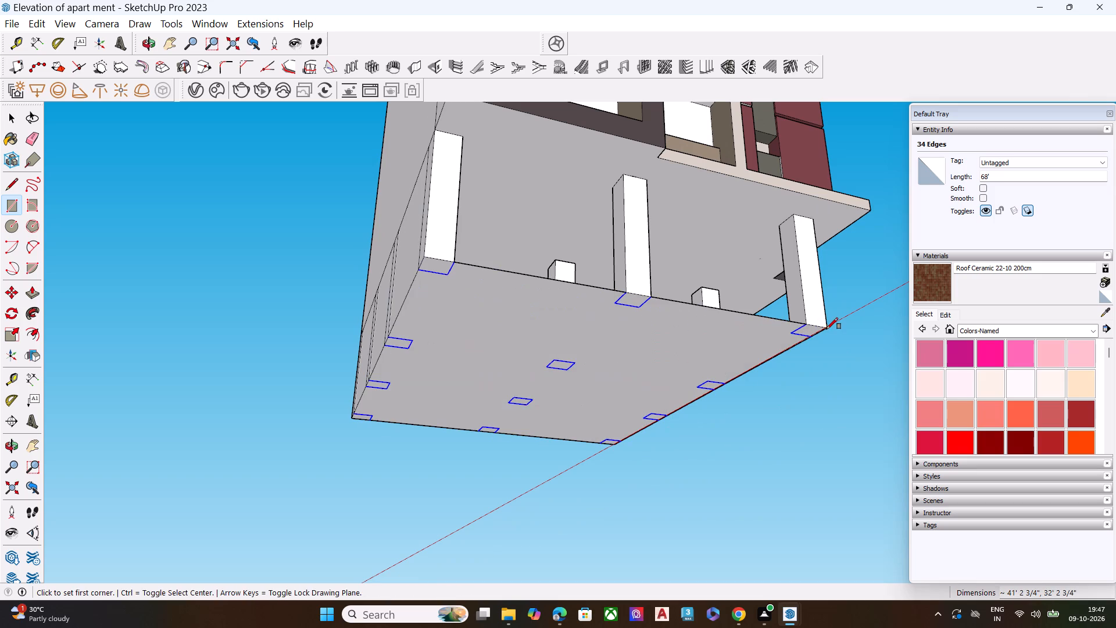
key(space)
Group the ground-floor face together with its bounding edges.
middle_drag(463, 269, 412, 424)
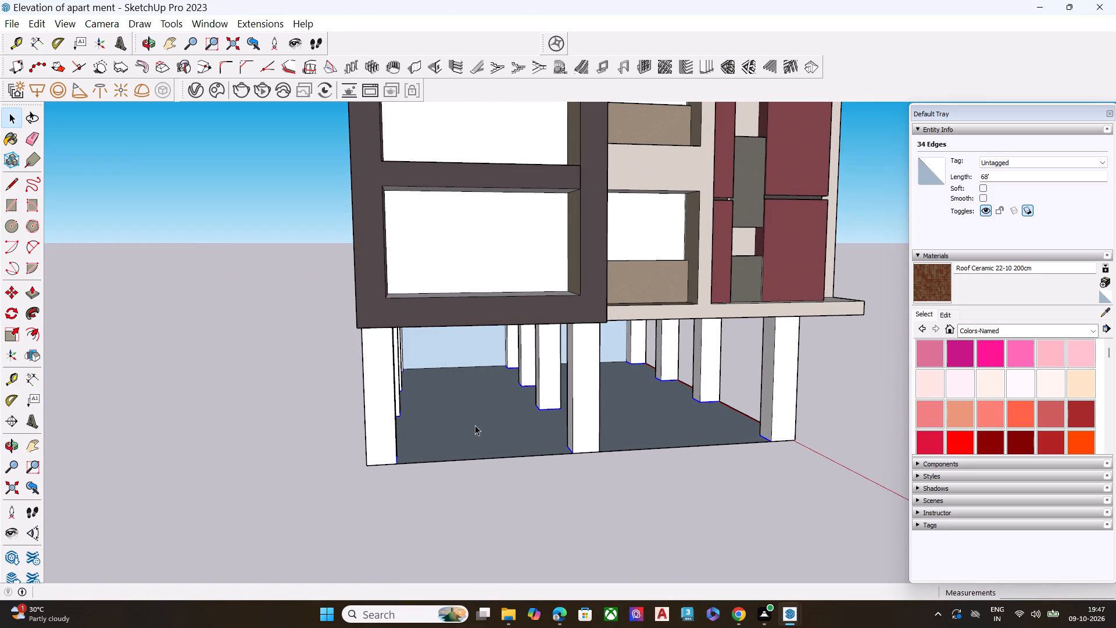
double_click(475, 425)
right_click(475, 425)
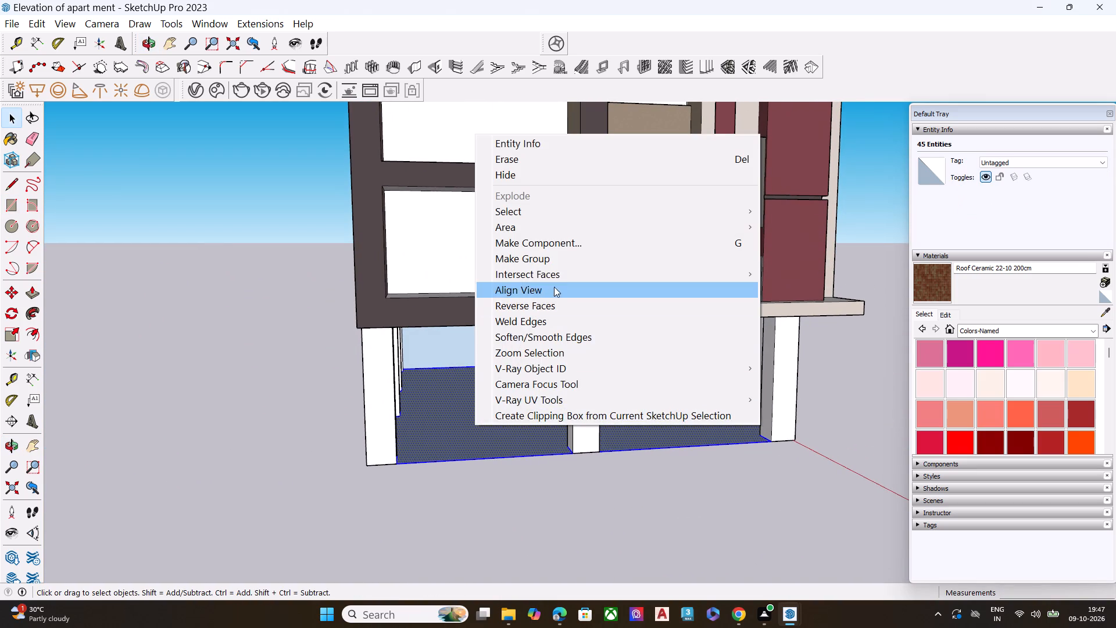
click(548, 261)
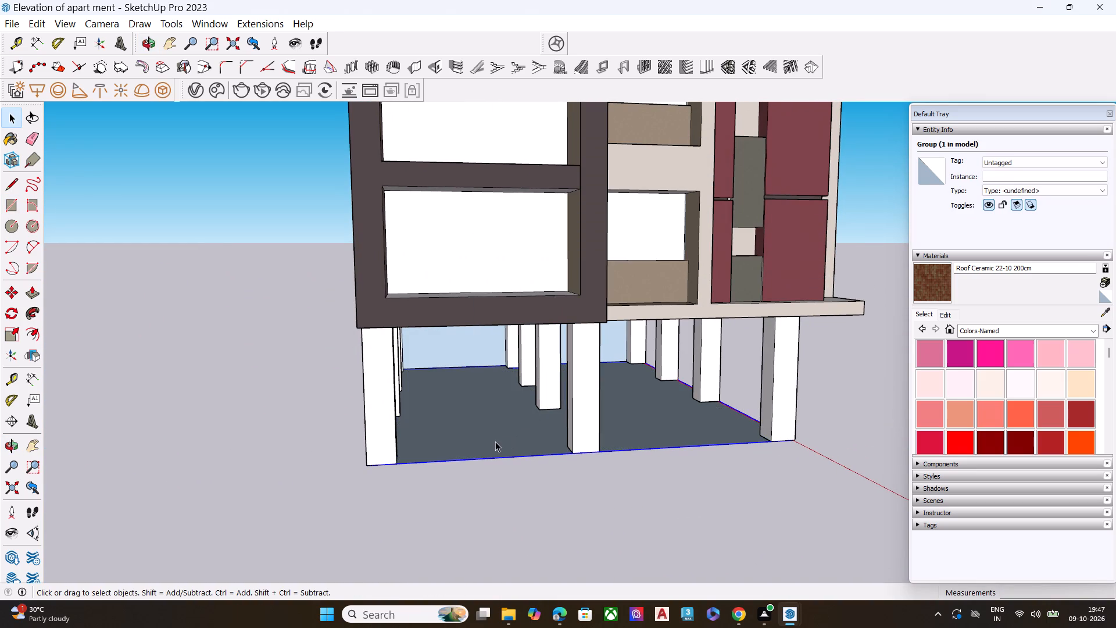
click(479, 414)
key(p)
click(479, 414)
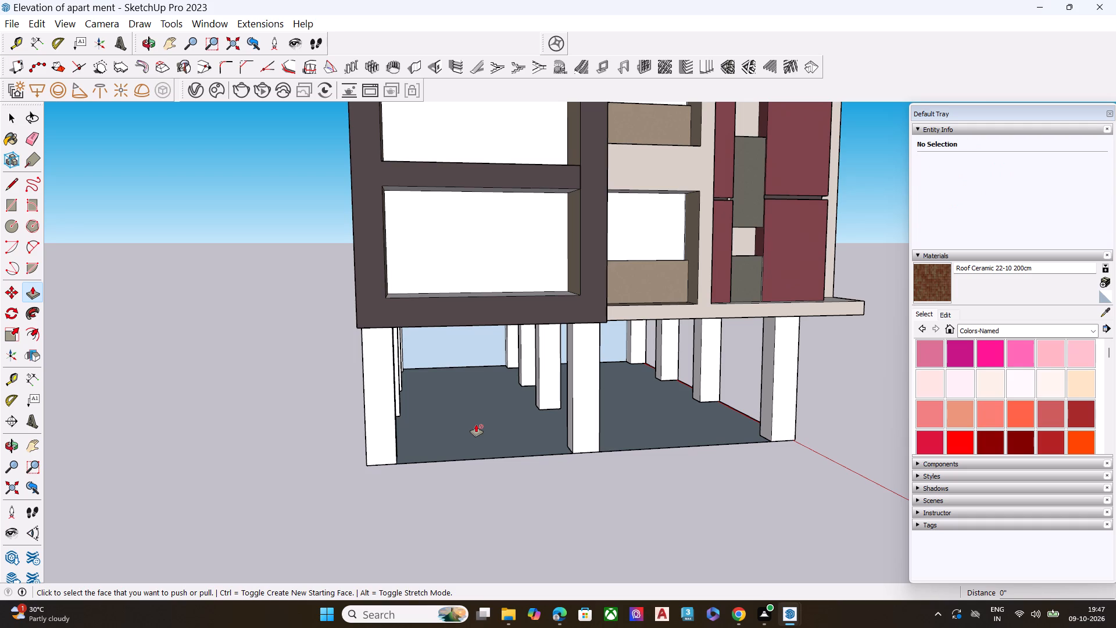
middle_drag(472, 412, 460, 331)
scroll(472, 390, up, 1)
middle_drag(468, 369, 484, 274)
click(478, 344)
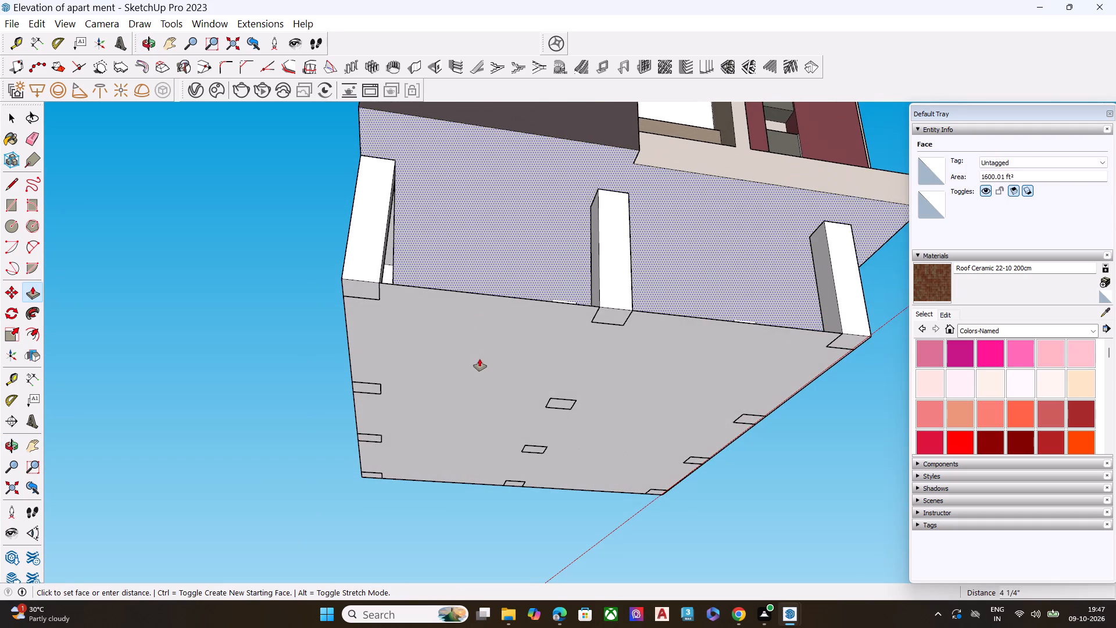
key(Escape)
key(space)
Inside the ground-floor group, push/pull the floor face upward about 7 1/2" to form a slab around the column bases.
click(485, 328)
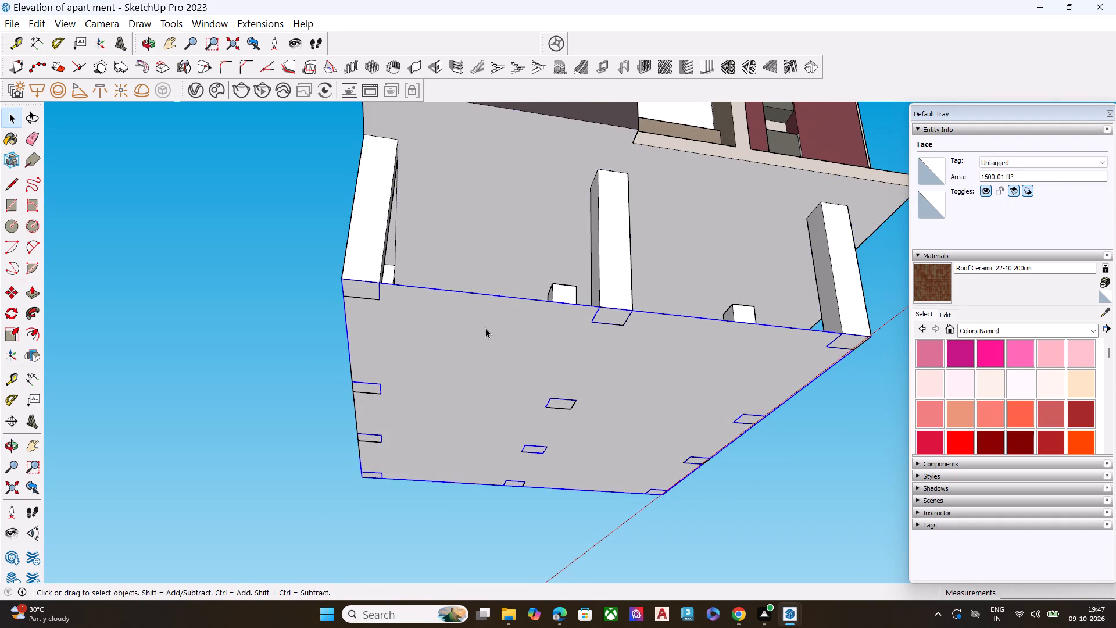
double_click(485, 328)
click(485, 328)
key(p)
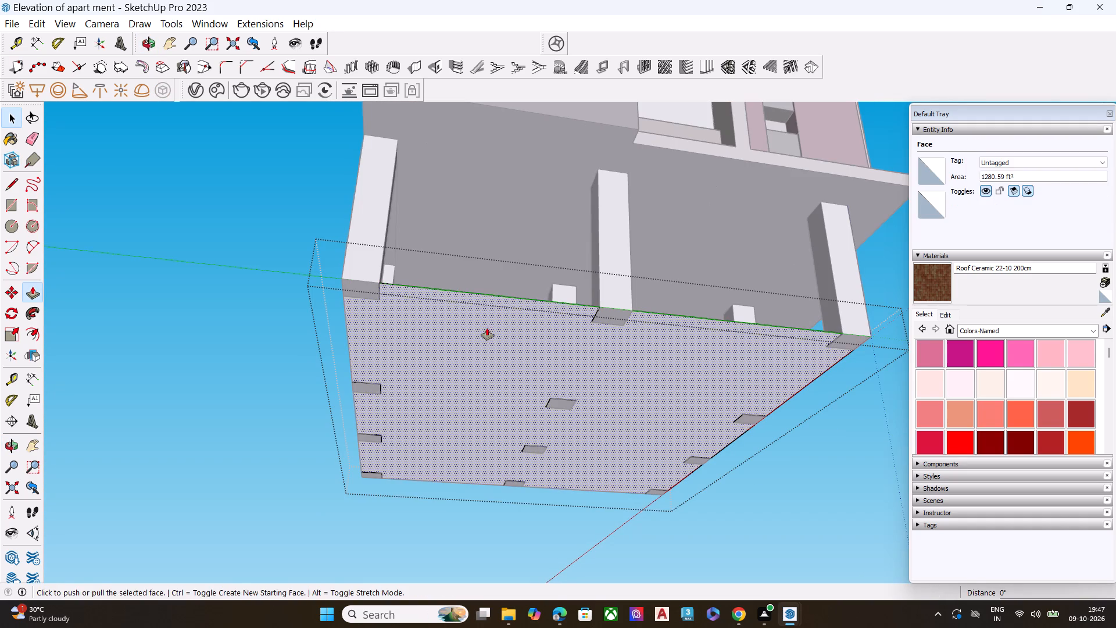
click(487, 328)
middle_drag(493, 317, 468, 477)
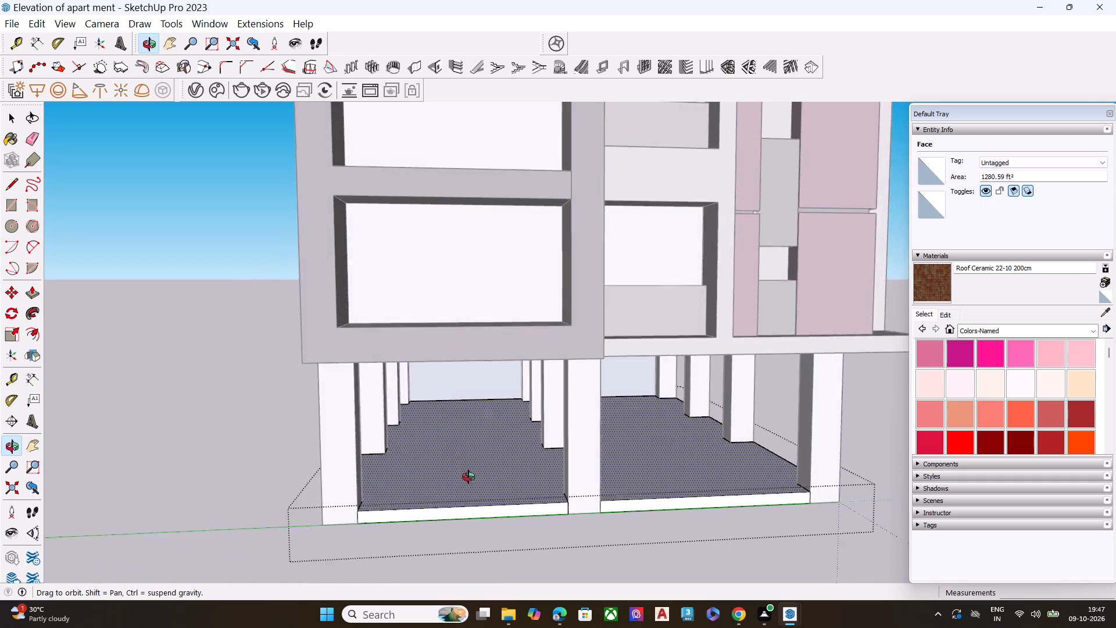
middle_drag(468, 477, 473, 470)
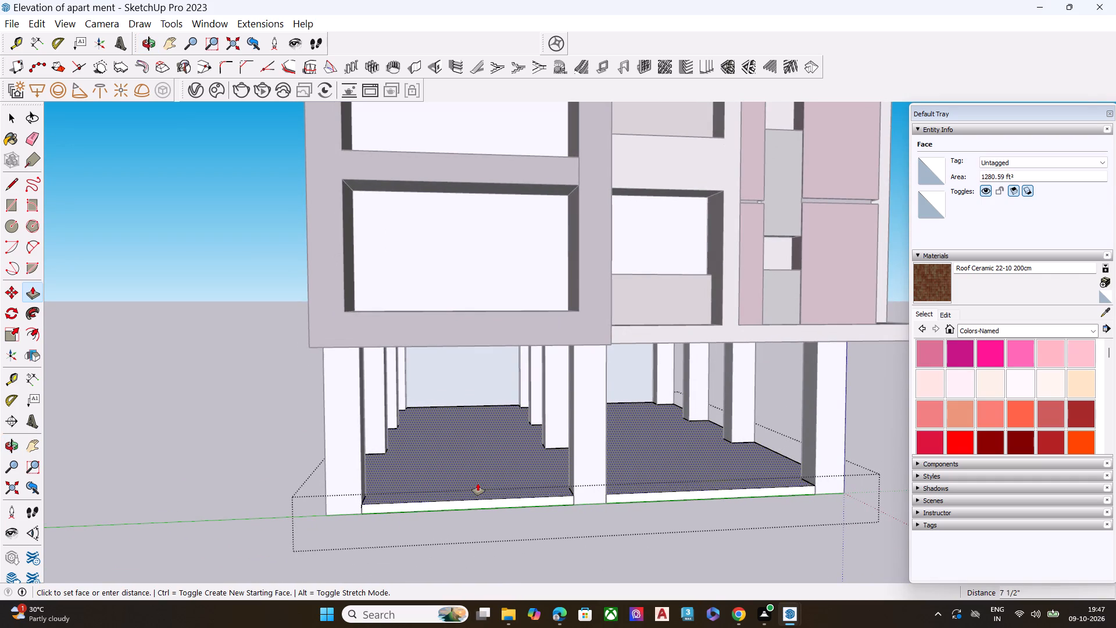
click(478, 484)
key(Escape)
middle_drag(320, 434, 527, 454)
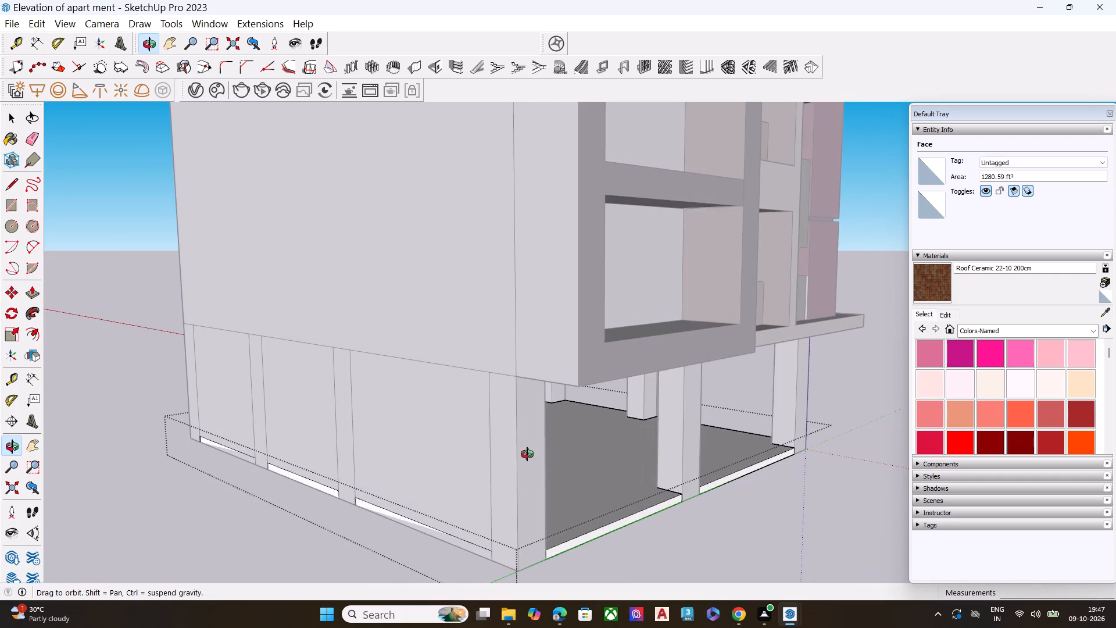
middle_drag(527, 454, 524, 451)
key(space)
click(466, 465)
click(200, 495)
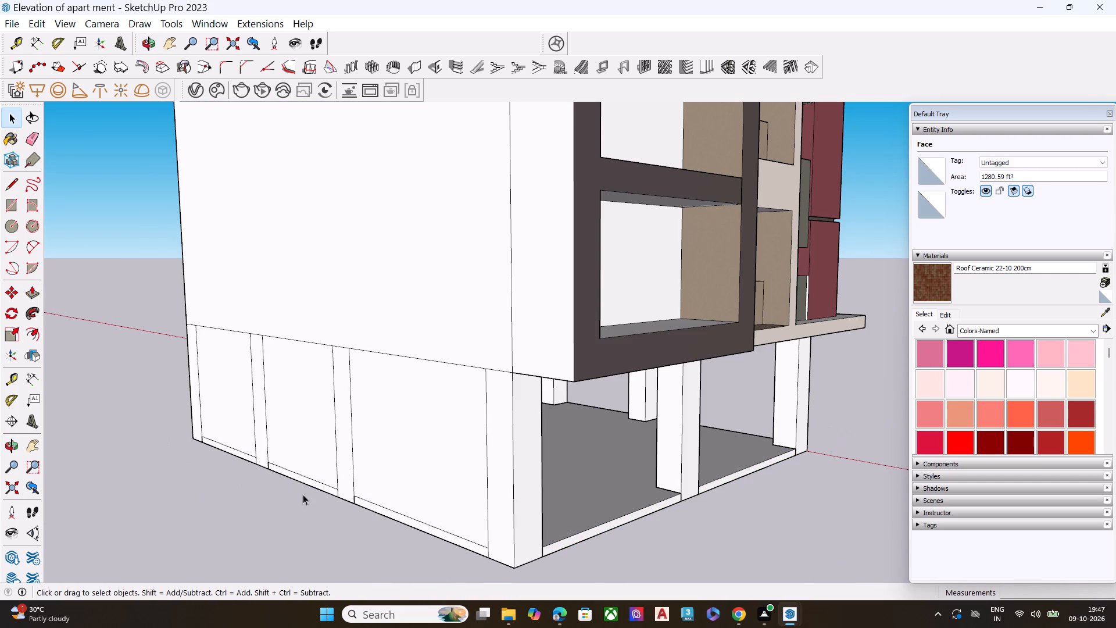
Delete the three wall faces filling the bays between ground-floor columns on the building's plain long side.
click(429, 458)
key(Delete)
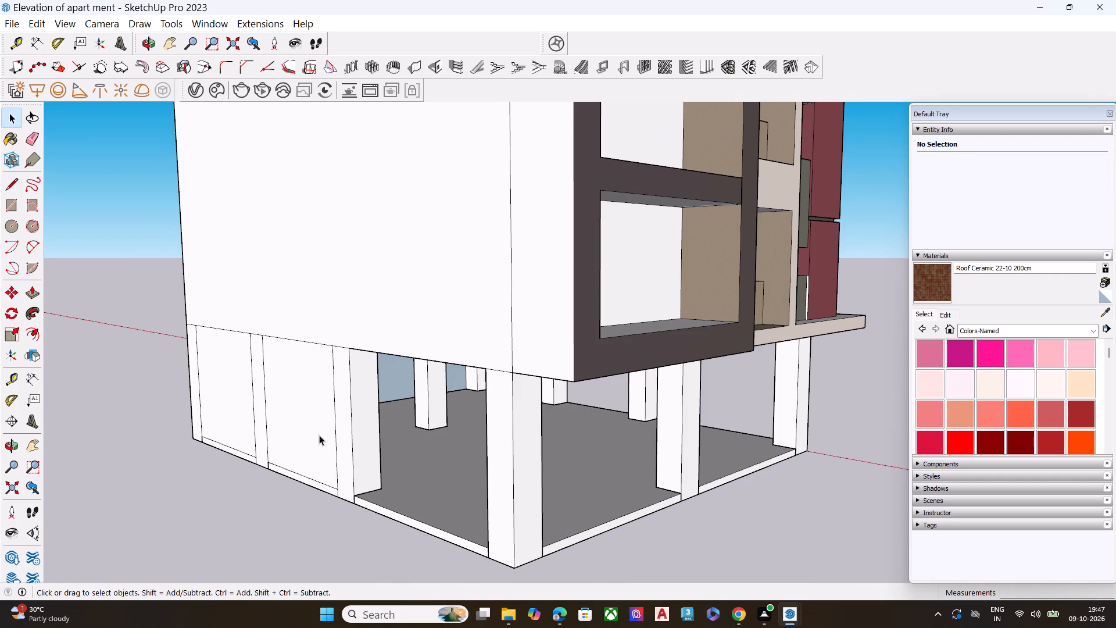
click(319, 435)
key(Delete)
click(235, 417)
key(Delete)
Delete the two wall faces filling the bays between columns on the adjoining rear side of the ground floor.
middle_drag(380, 451, 456, 458)
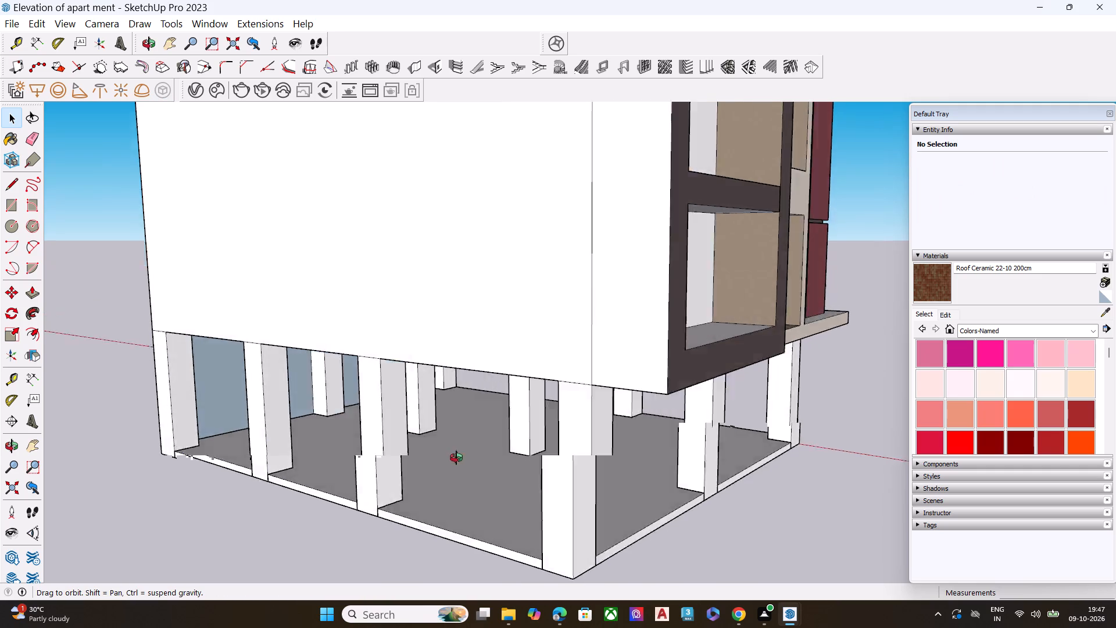
middle_drag(456, 458, 507, 459)
scroll(310, 419, up, 4)
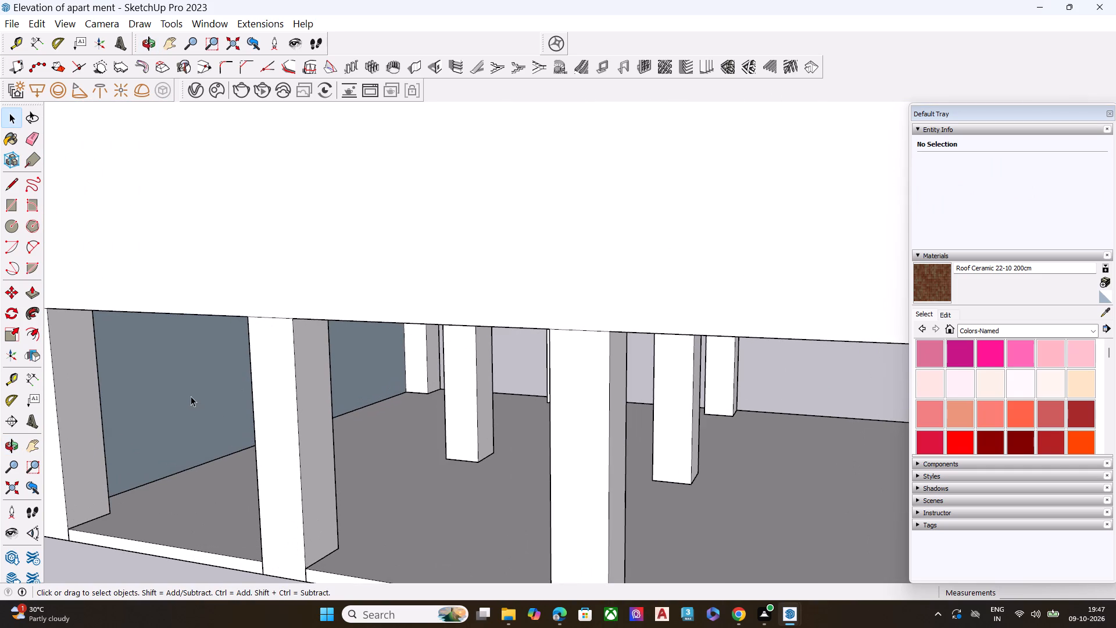
click(192, 396)
key(Delete)
middle_drag(179, 398, 627, 388)
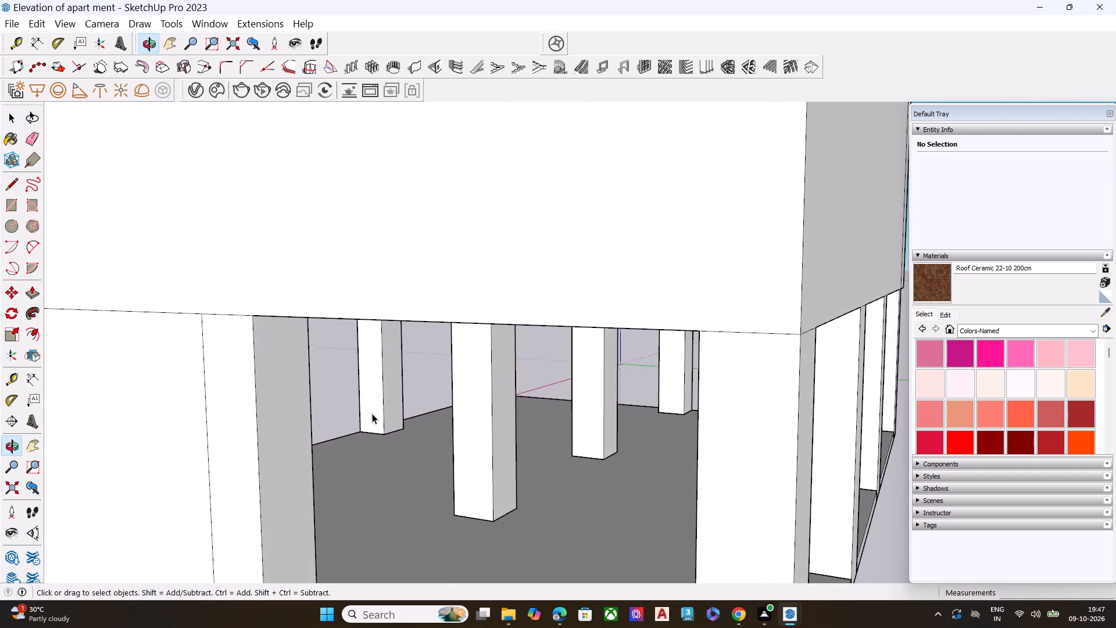
scroll(402, 383, down, 3)
scroll(428, 377, up, 1)
scroll(445, 377, down, 3)
click(261, 419)
key(Delete)
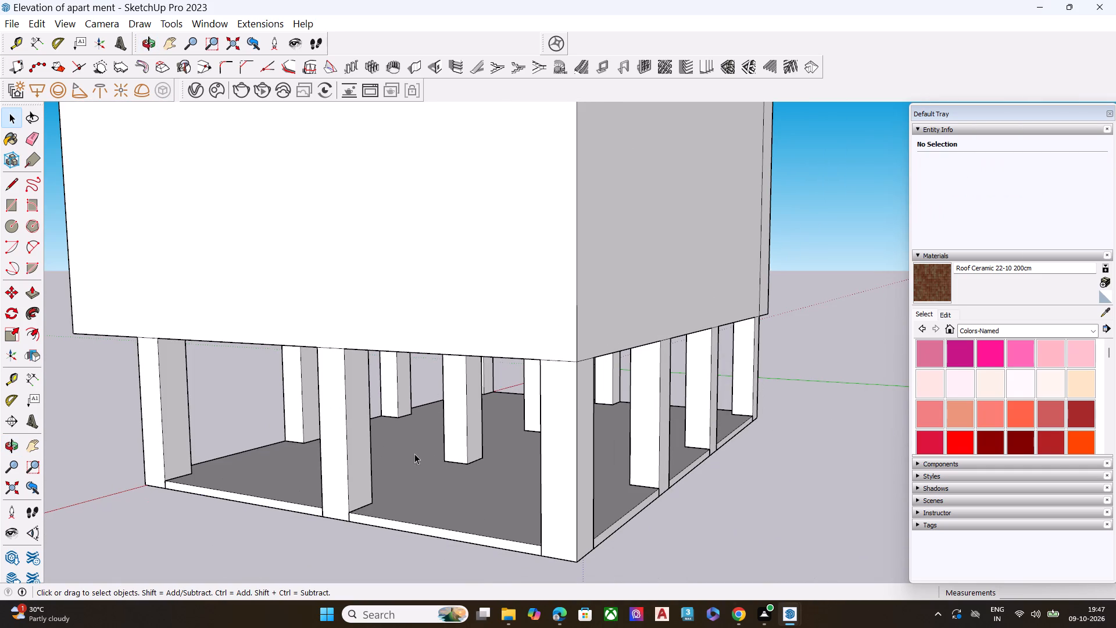
Examine the open ground floor, columns and slab from the rear, side and front of the building.
middle_drag(462, 465, 648, 439)
scroll(648, 439, up, 1)
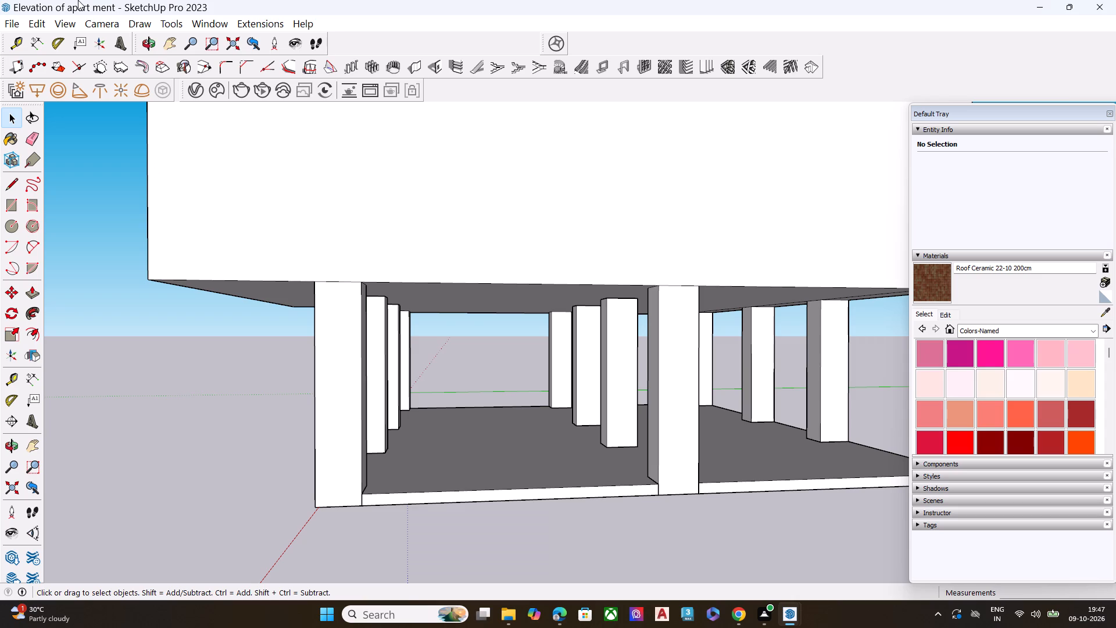
scroll(0, 122, down, 3)
scroll(380, 270, down, 5)
middle_drag(359, 292, 763, 292)
middle_drag(398, 234, 454, 337)
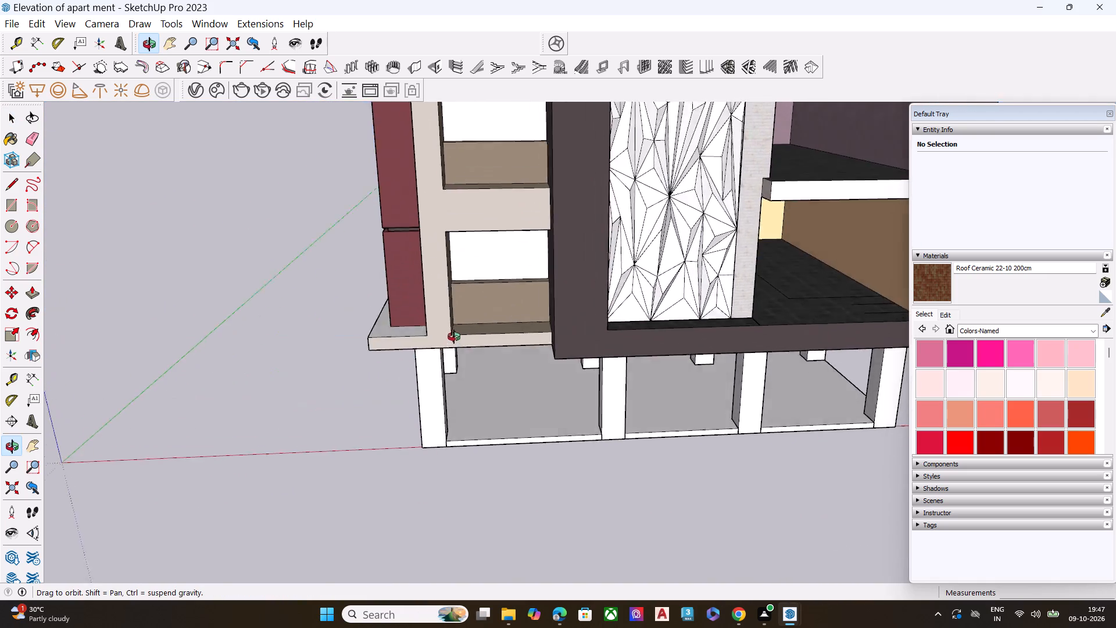
middle_drag(454, 337, 773, 310)
scroll(377, 299, down, 7)
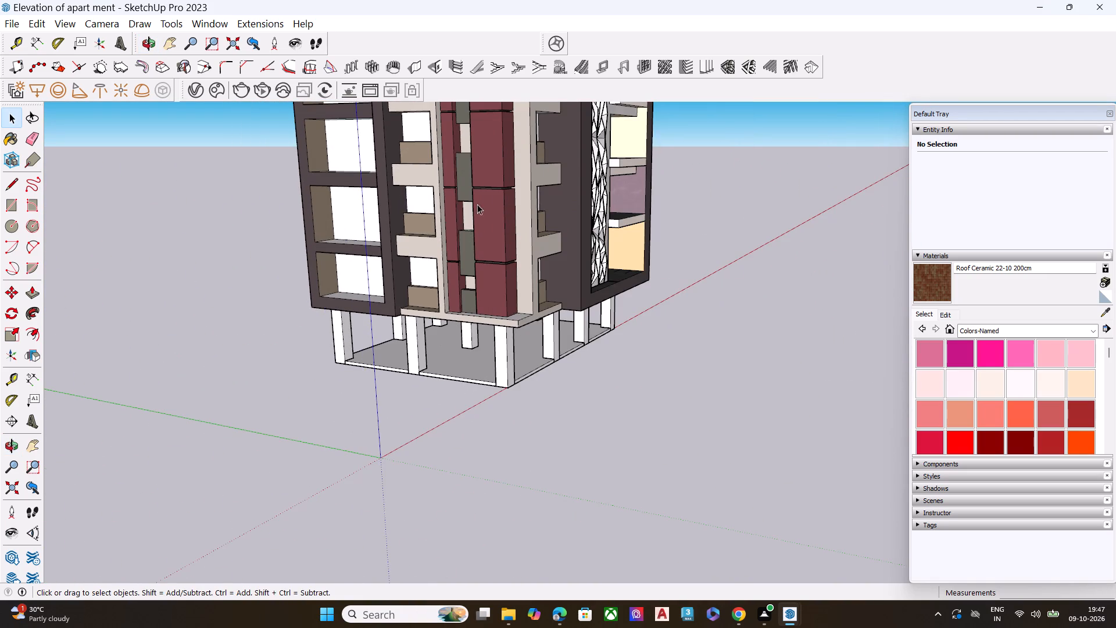
scroll(484, 195, up, 1)
scroll(471, 237, down, 6)
middle_drag(511, 291, 552, 237)
scroll(541, 274, up, 2)
scroll(534, 284, down, 1)
scroll(534, 285, up, 6)
middle_drag(506, 315, 400, 344)
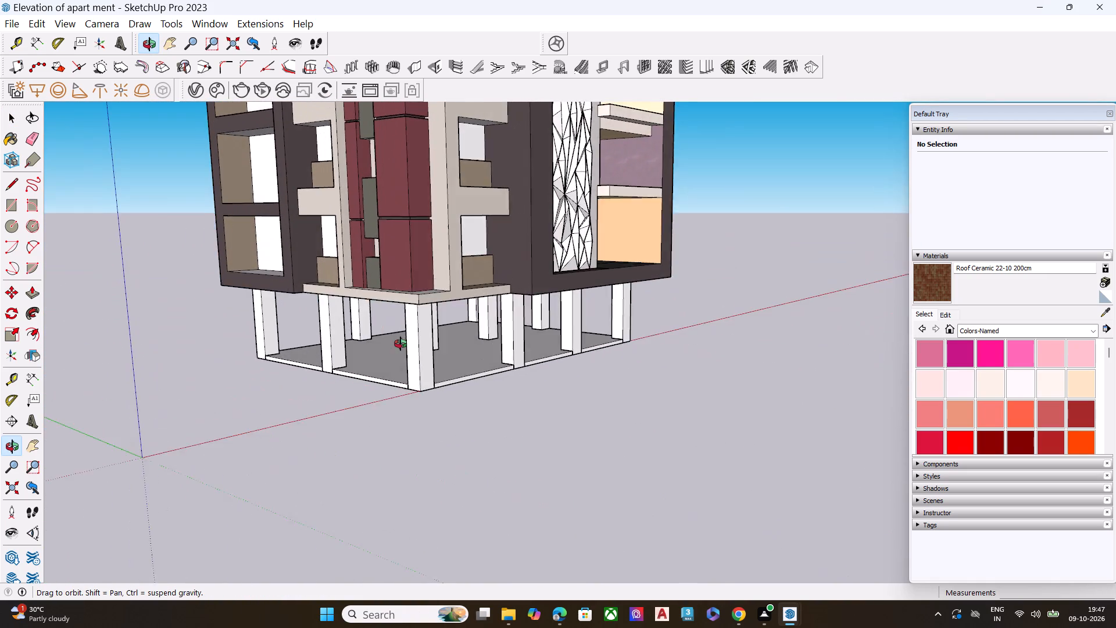
middle_drag(400, 344, 225, 378)
scroll(282, 311, up, 3)
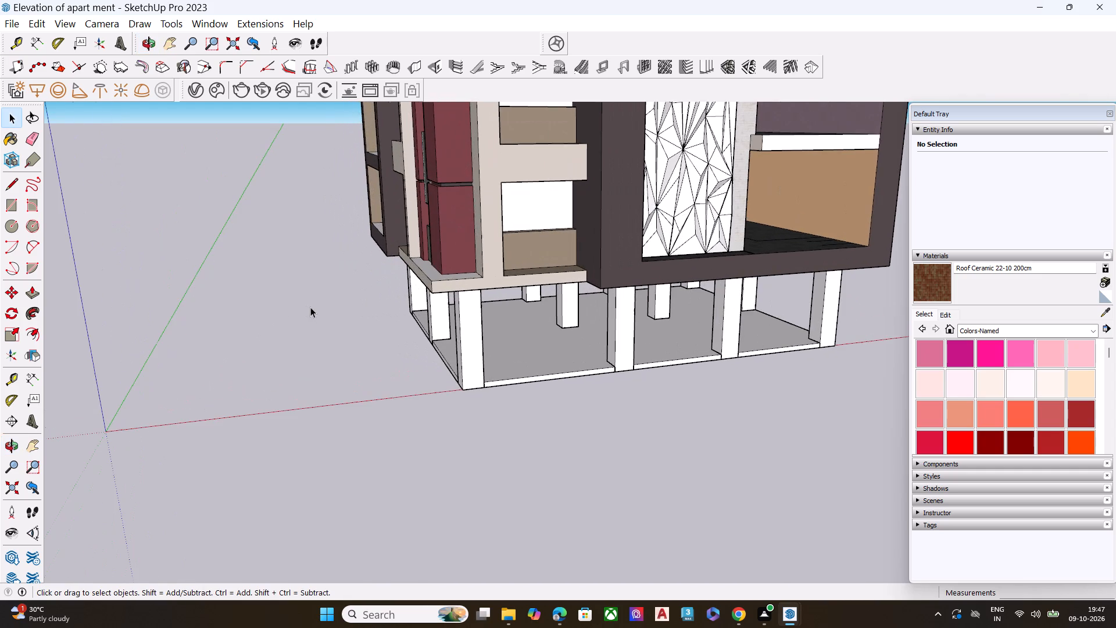
scroll(384, 338, up, 4)
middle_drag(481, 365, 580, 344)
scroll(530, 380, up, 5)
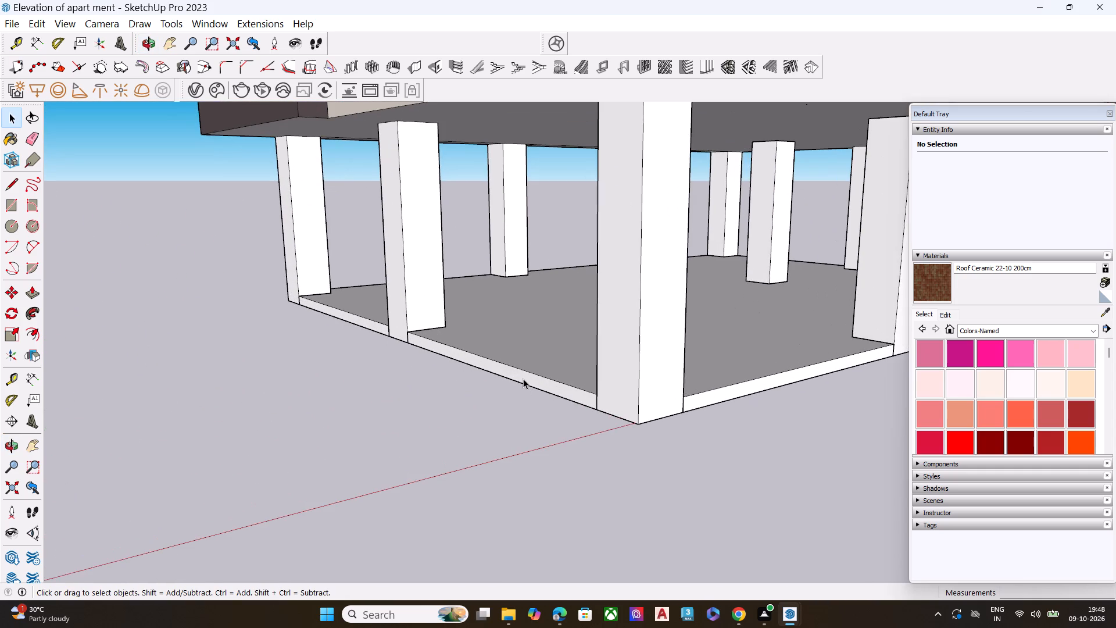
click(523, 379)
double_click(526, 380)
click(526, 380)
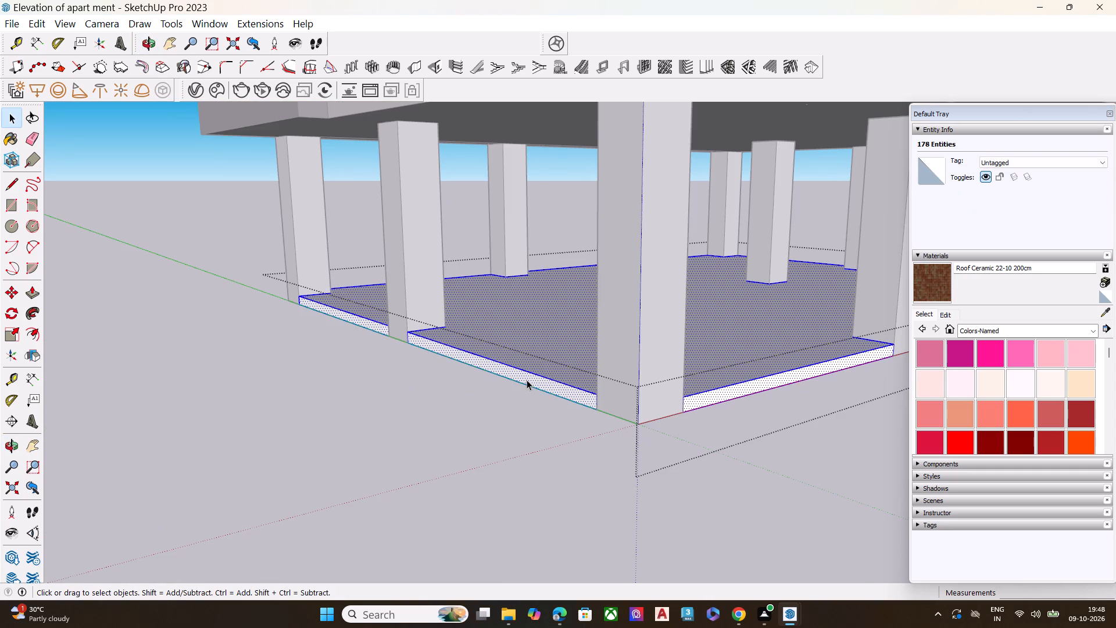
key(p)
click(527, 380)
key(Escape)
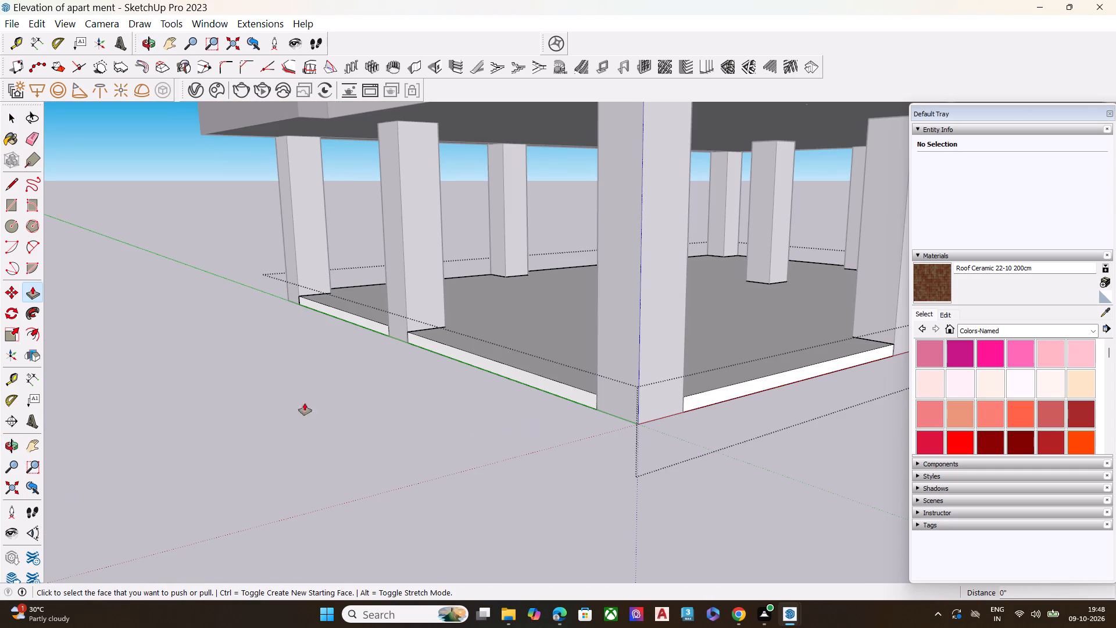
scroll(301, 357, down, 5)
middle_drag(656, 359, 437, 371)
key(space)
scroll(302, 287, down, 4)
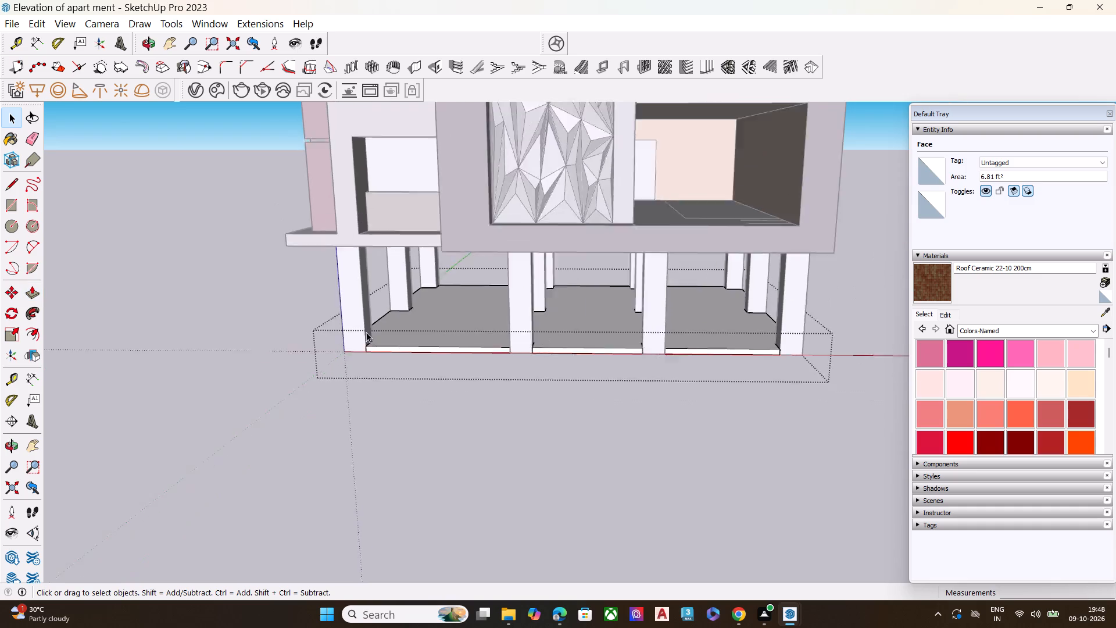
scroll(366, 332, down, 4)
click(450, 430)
Draw a ground rectangle about 94' 8 1/2" by 78' 3/4" surrounding the building's footprint.
scroll(352, 223, down, 1)
scroll(371, 226, up, 1)
scroll(374, 227, down, 6)
middle_drag(371, 300, 628, 309)
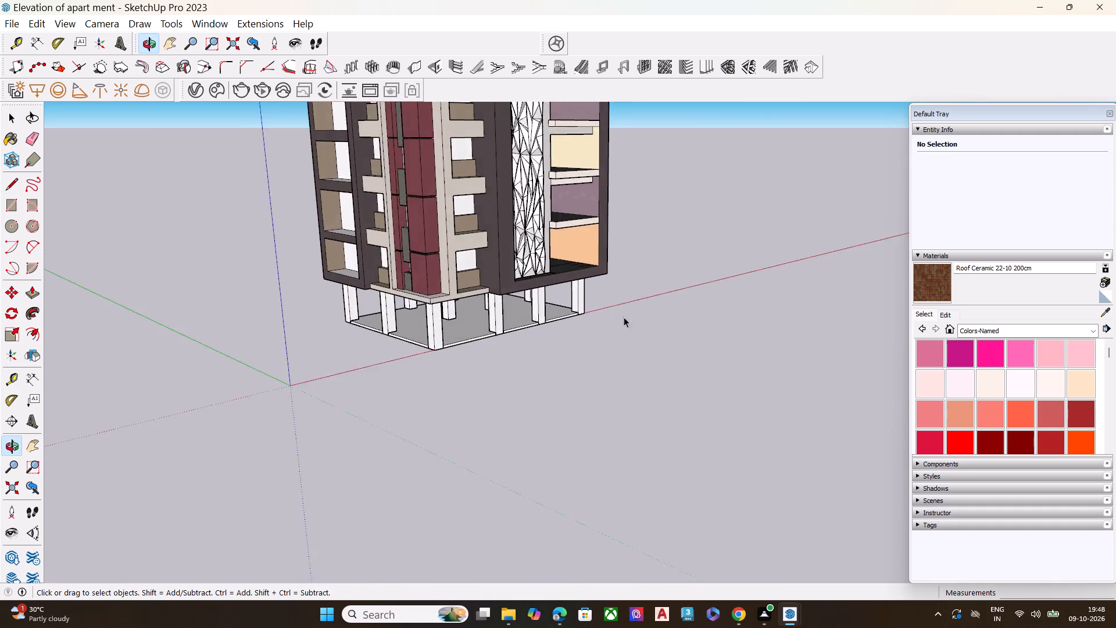
scroll(412, 301, up, 5)
scroll(249, 309, down, 2)
key(r)
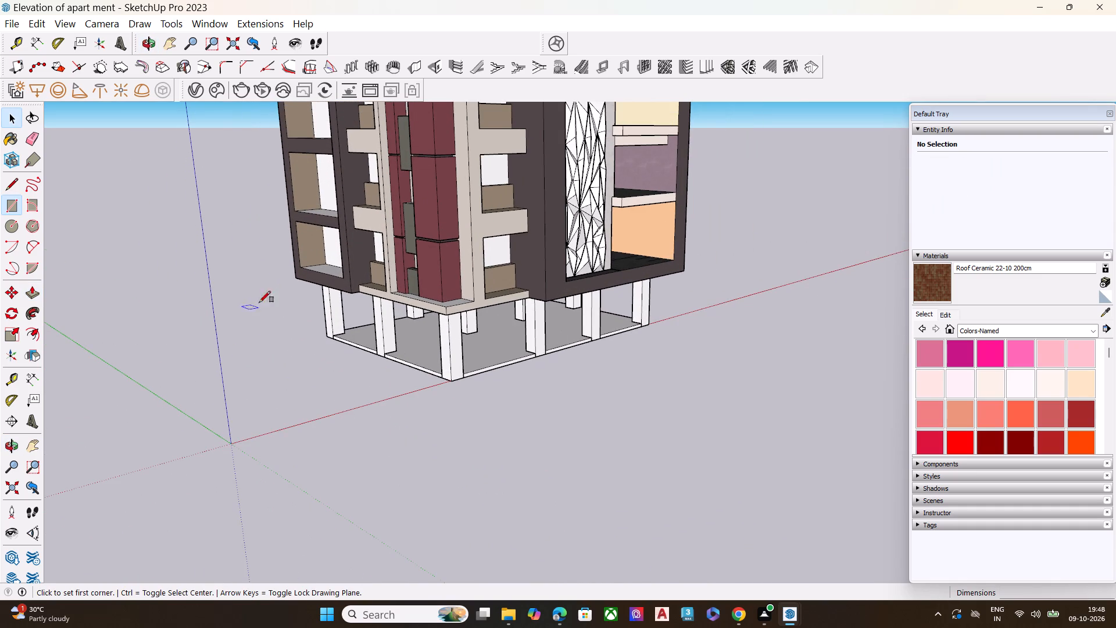
scroll(385, 308, down, 16)
scroll(421, 315, up, 1)
middle_drag(423, 316, 219, 466)
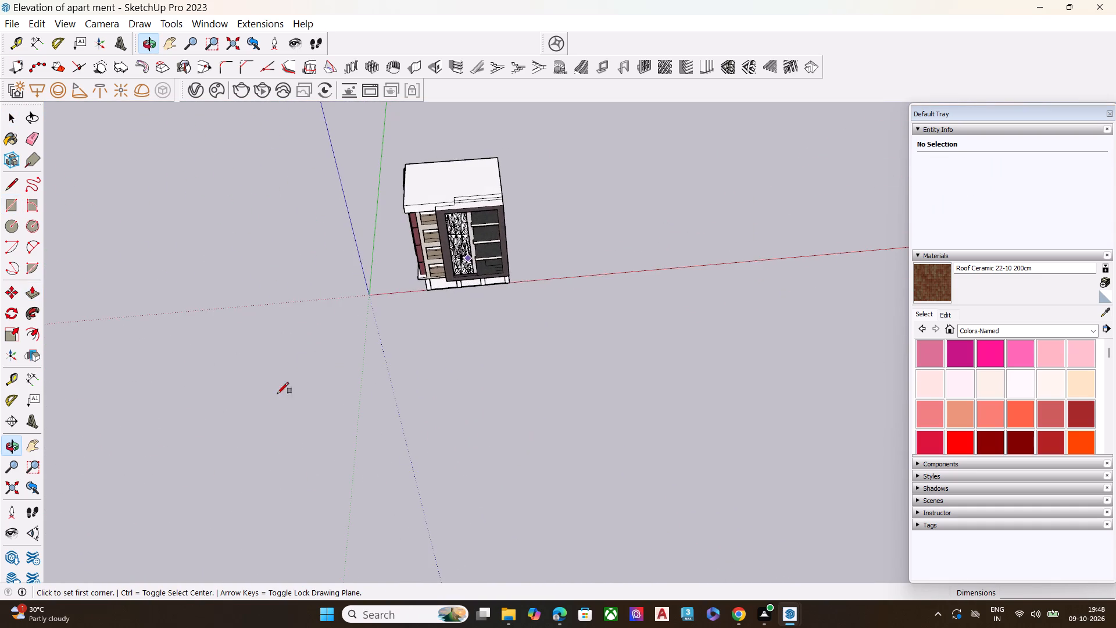
scroll(398, 147, up, 8)
middle_drag(505, 220, 471, 471)
scroll(505, 220, down, 1)
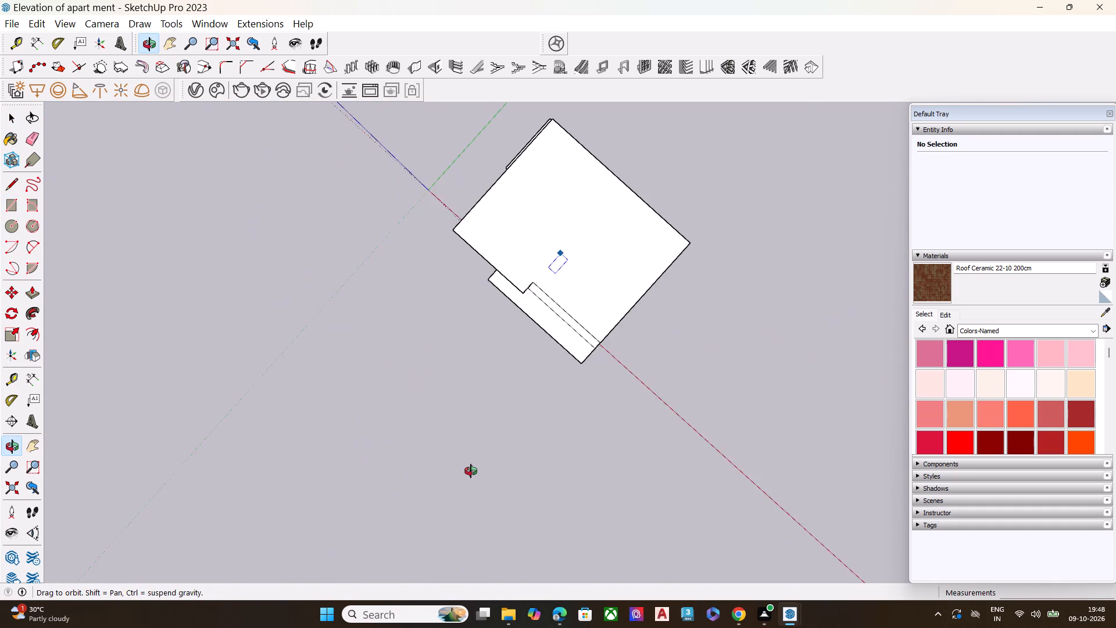
middle_drag(471, 471, 385, 326)
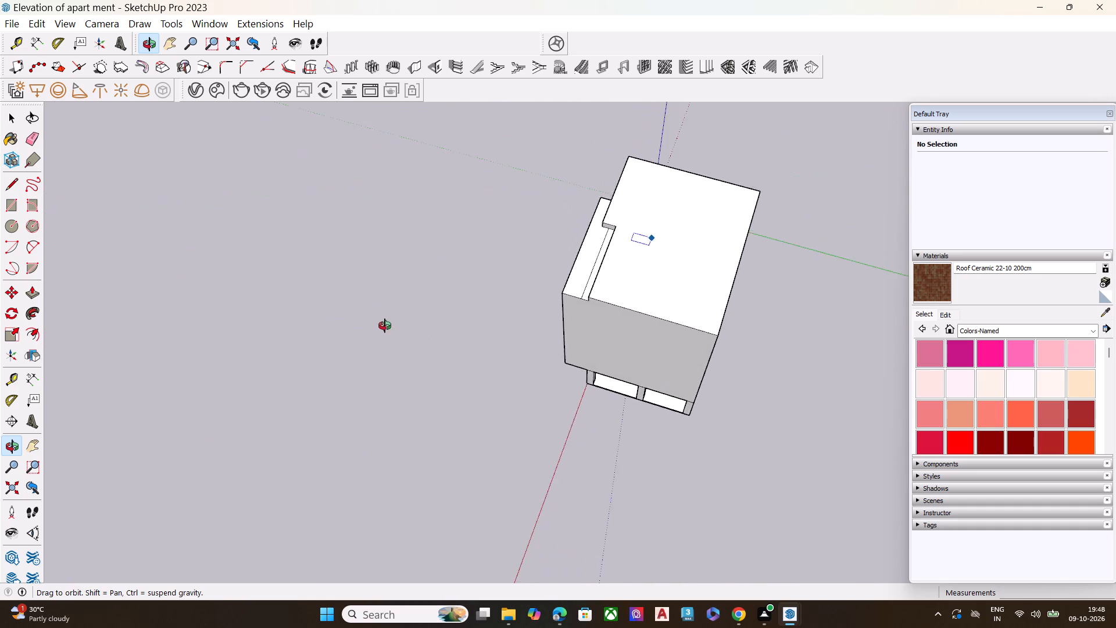
middle_drag(385, 326, 929, 389)
middle_drag(355, 260, 402, 351)
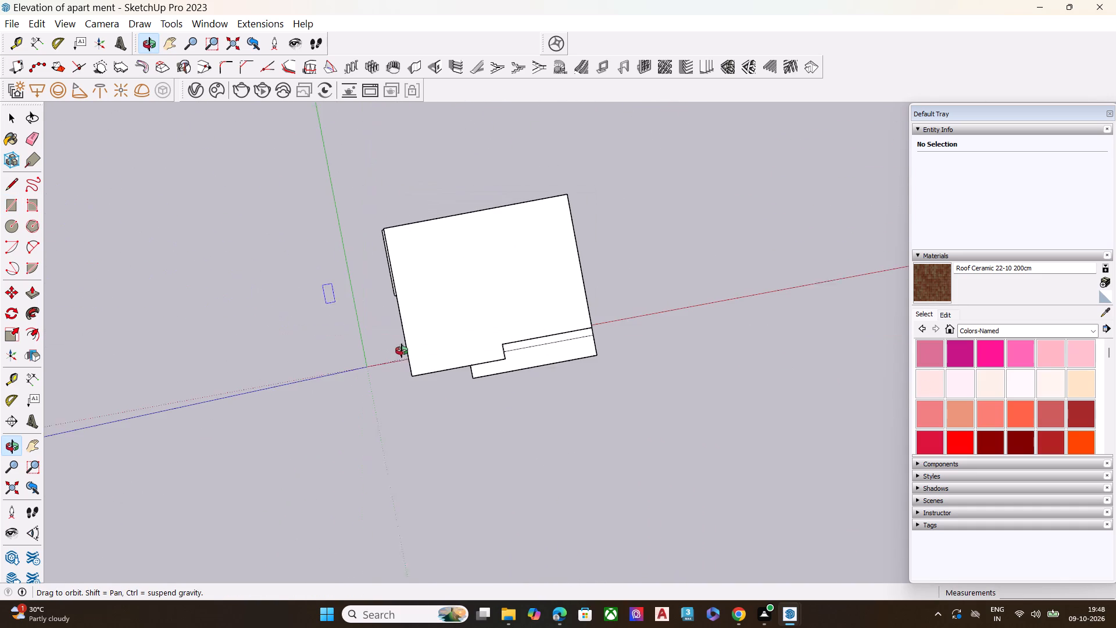
middle_drag(402, 351, 402, 351)
middle_drag(422, 238, 394, 213)
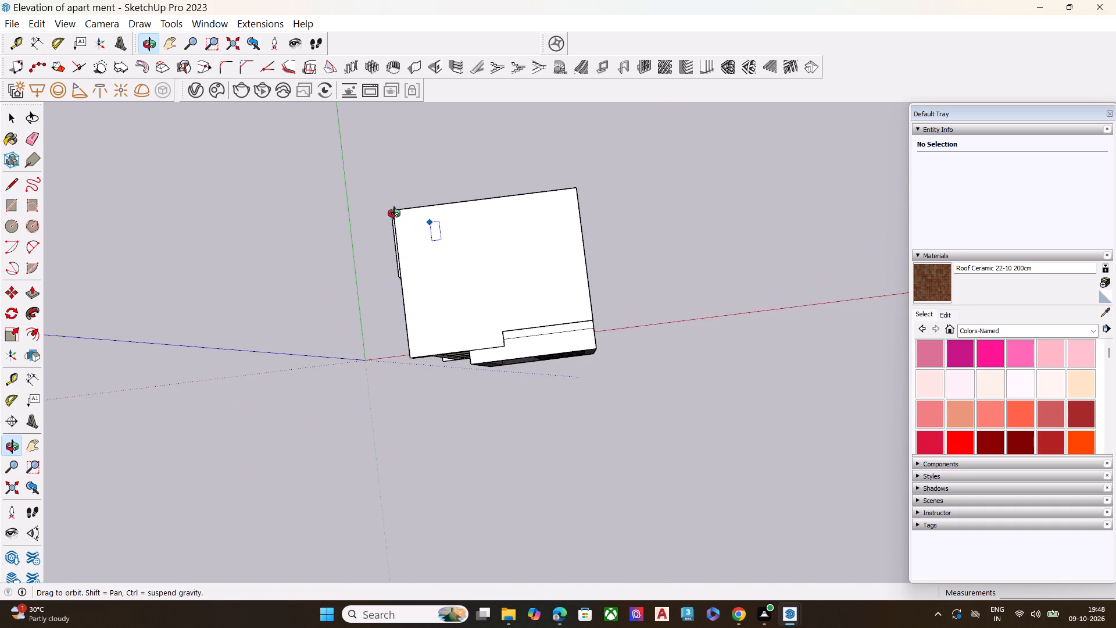
middle_drag(394, 213, 385, 209)
click(370, 191)
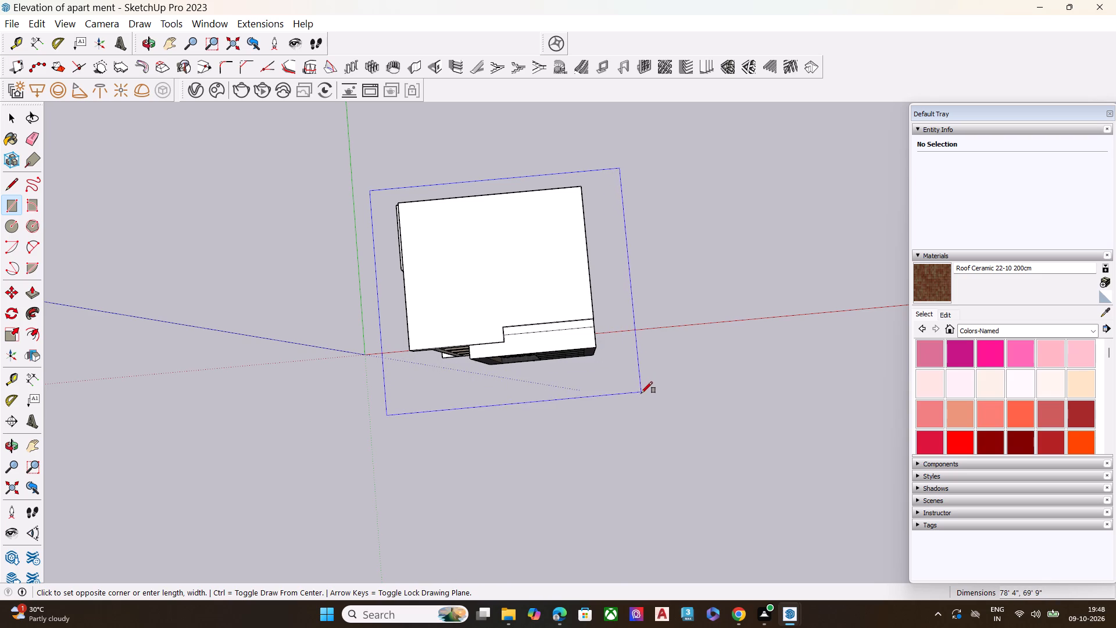
click(696, 413)
key(space)
Move the ground rectangle's face with its two outer edges about 4' 1 3/4" along the red axis toward the origin.
key(m)
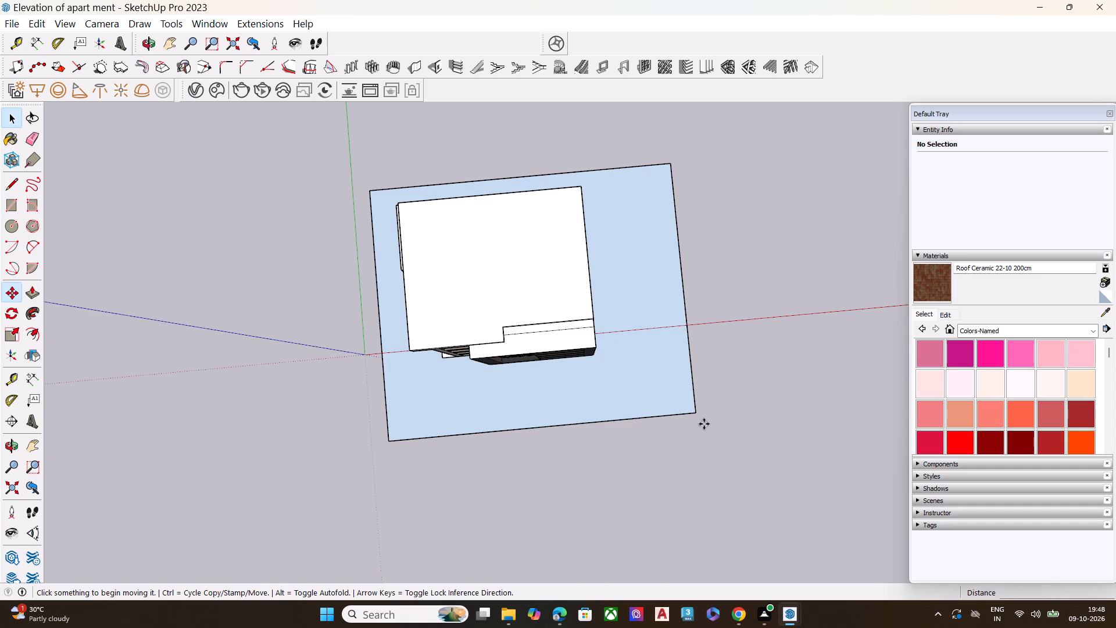
click(696, 416)
key(Escape)
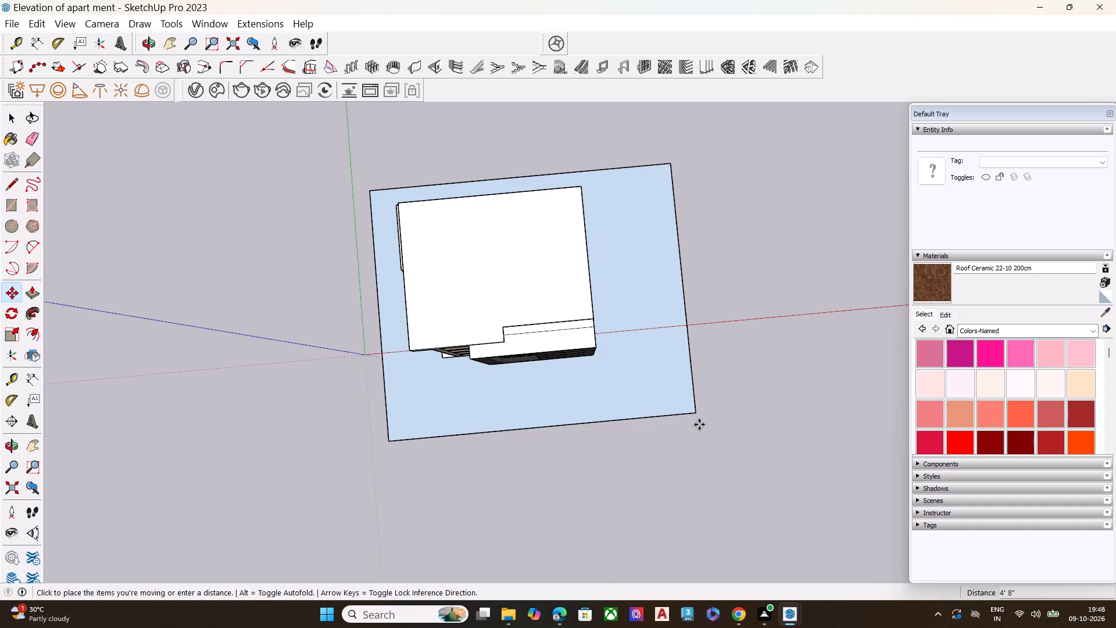
drag(707, 438, 699, 423)
key(space)
drag(707, 431, 675, 374)
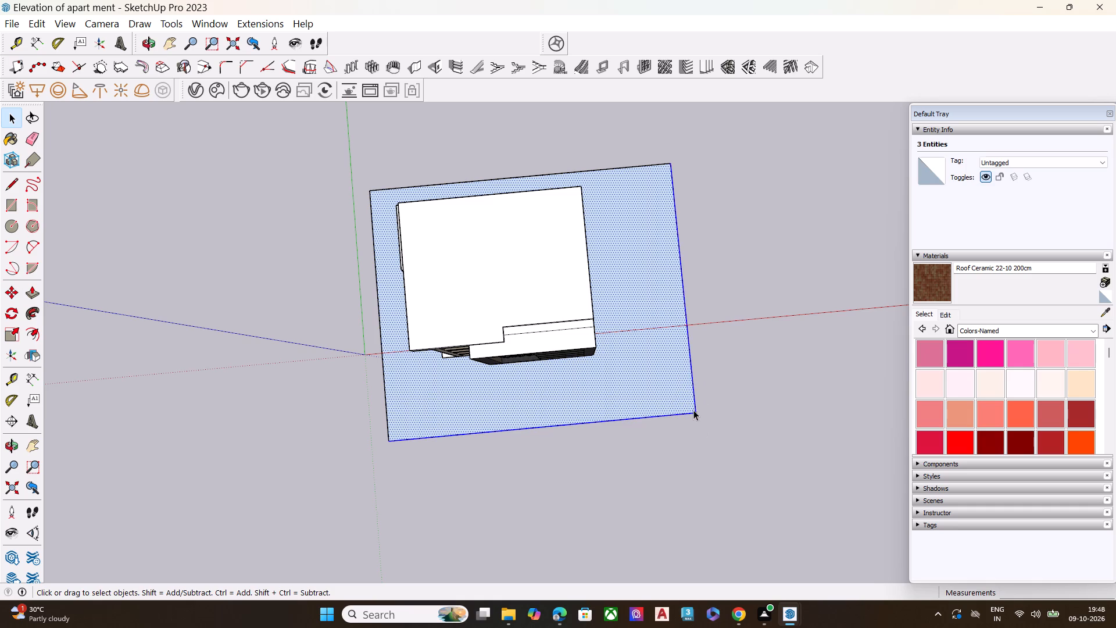
key(comma)
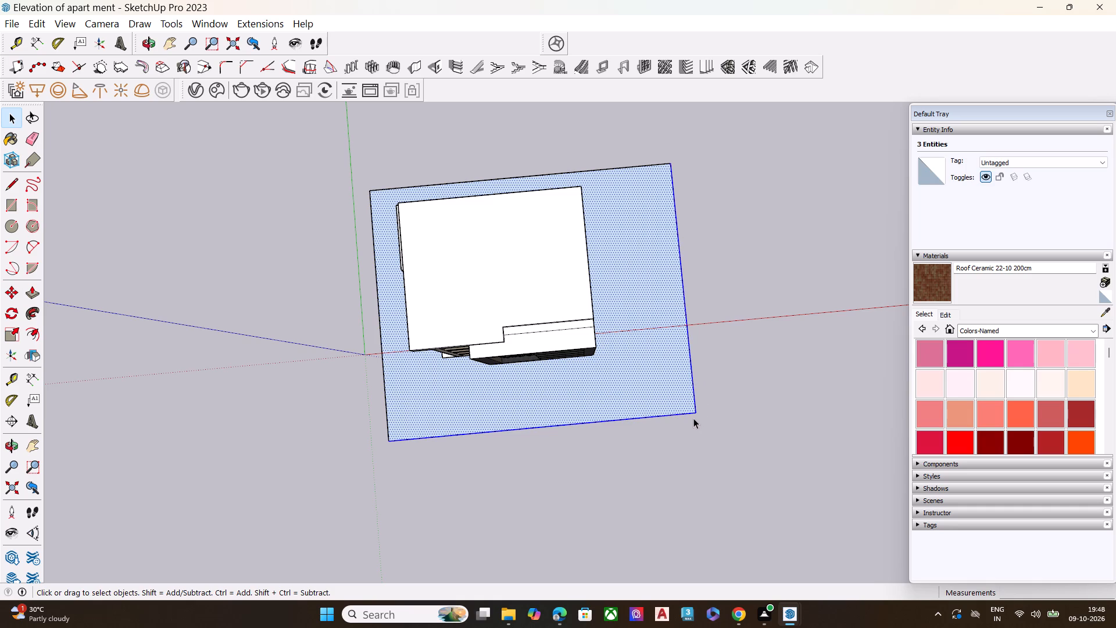
key(m)
click(699, 413)
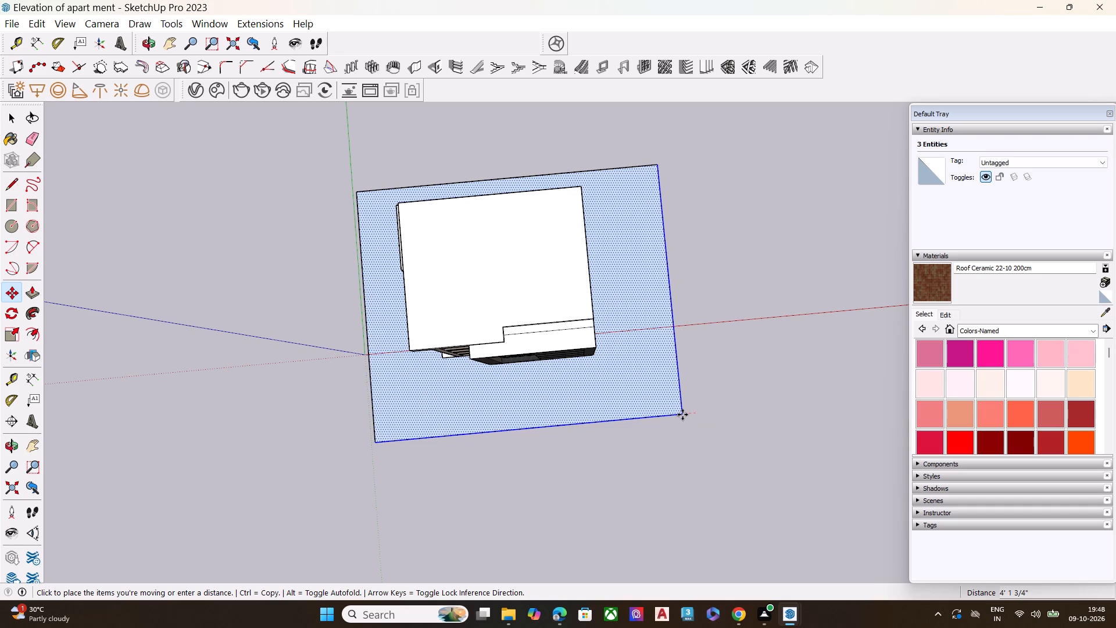
click(682, 415)
key(space)
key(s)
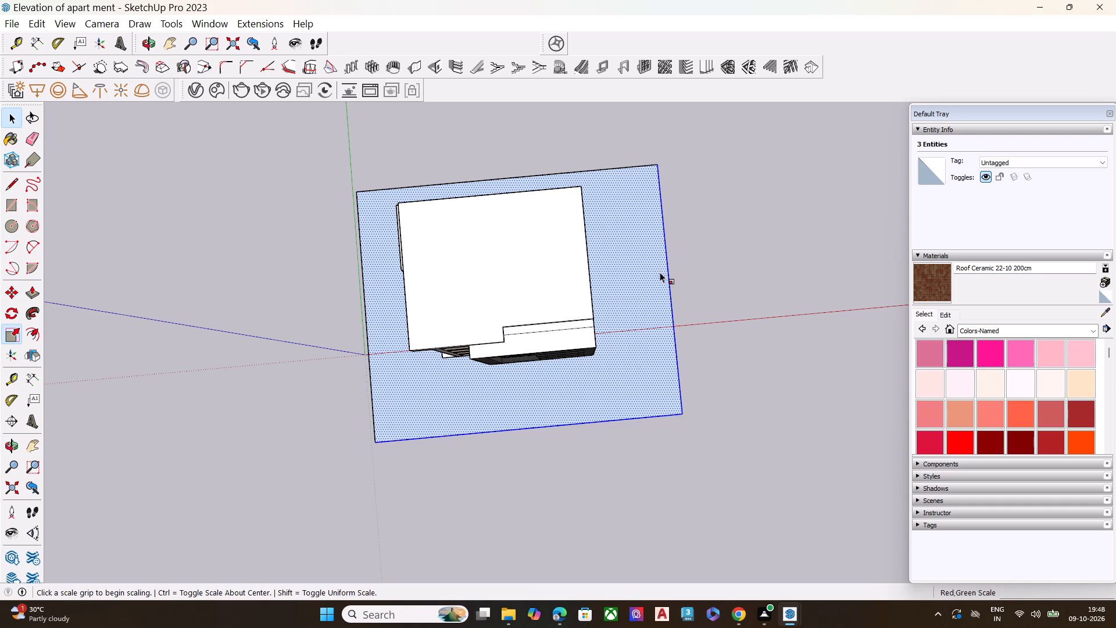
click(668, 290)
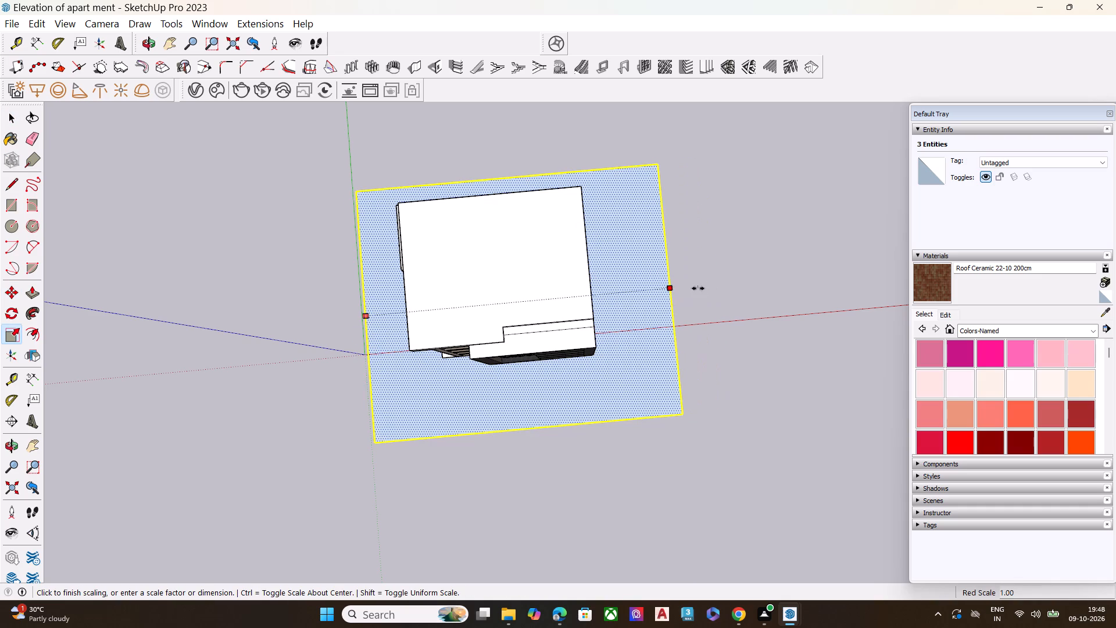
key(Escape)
Undo the move of the ground rectangle and the drawing of the rectangle itself, and clear the selection.
middle_drag(643, 309, 298, 54)
middle_drag(661, 440, 661, 365)
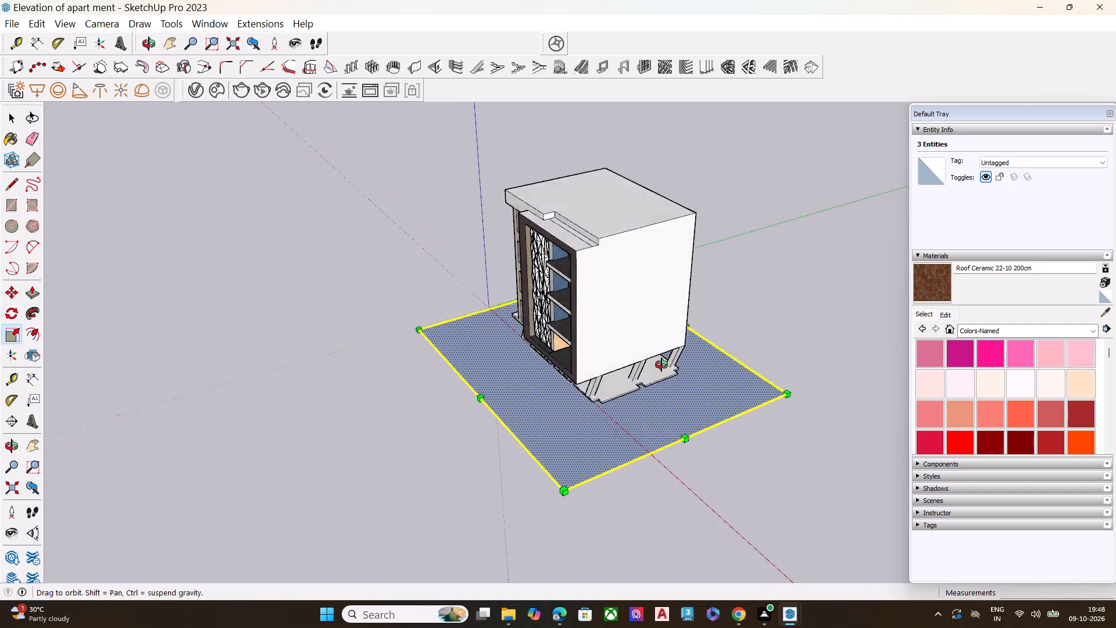
middle_drag(661, 365, 753, 260)
middle_drag(619, 396, 723, 349)
scroll(591, 344, up, 6)
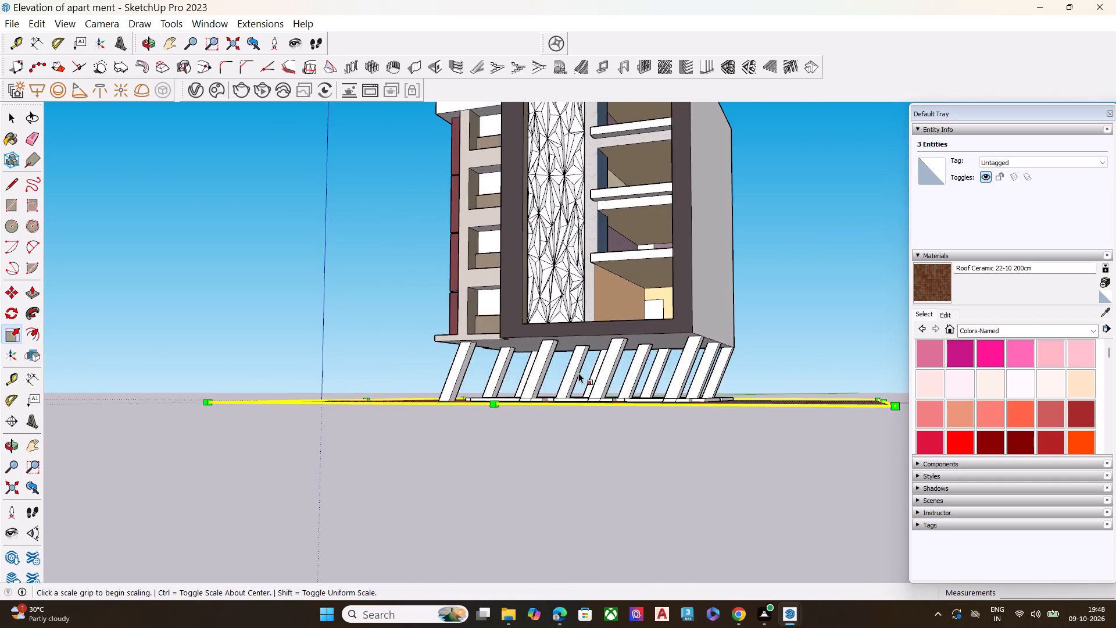
scroll(578, 373, up, 1)
middle_drag(578, 373, 611, 399)
key(ctrl+z)
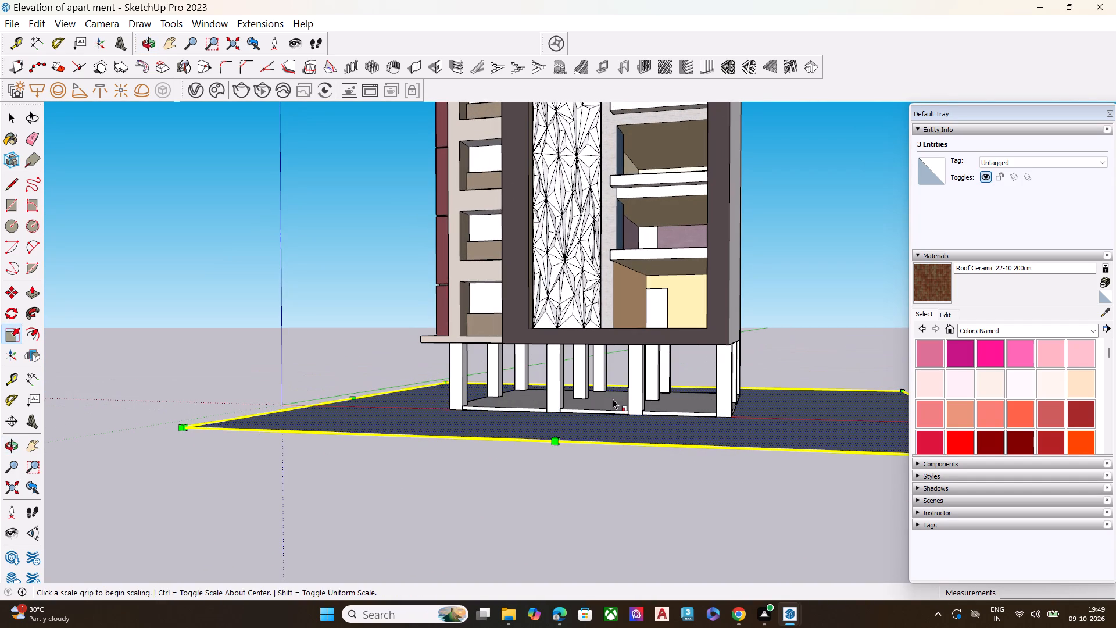
key(ctrl+z)
middle_drag(530, 398, 621, 456)
scroll(535, 407, down, 1)
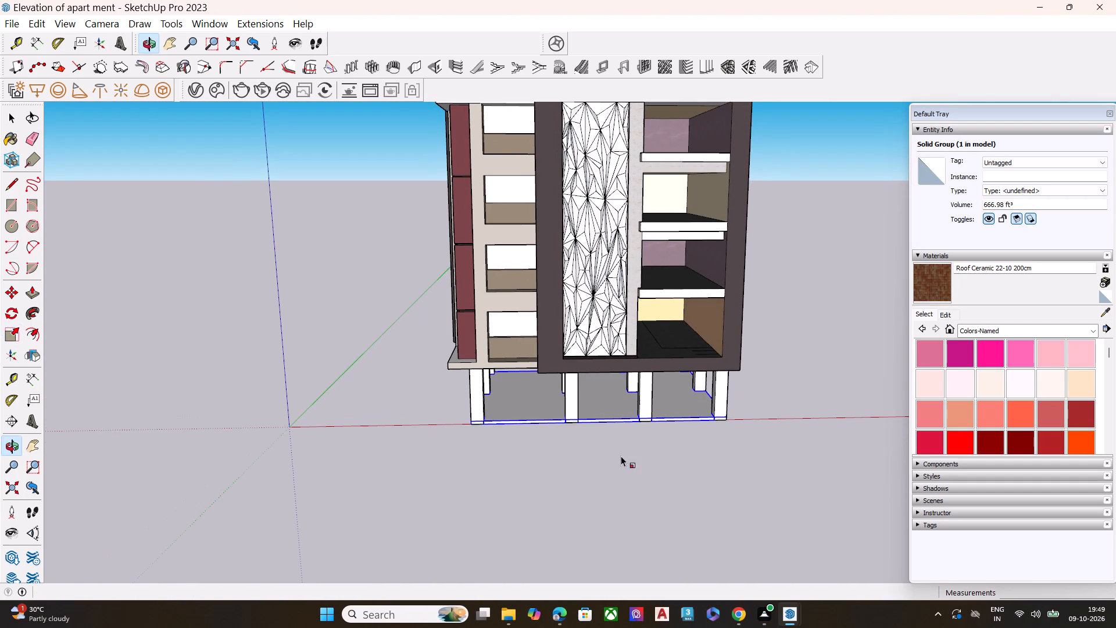
key(space)
click(577, 462)
Examine the ground-floor slab and columns from below, from the front and around the building's corner.
middle_drag(582, 490, 532, 246)
scroll(486, 444, up, 1)
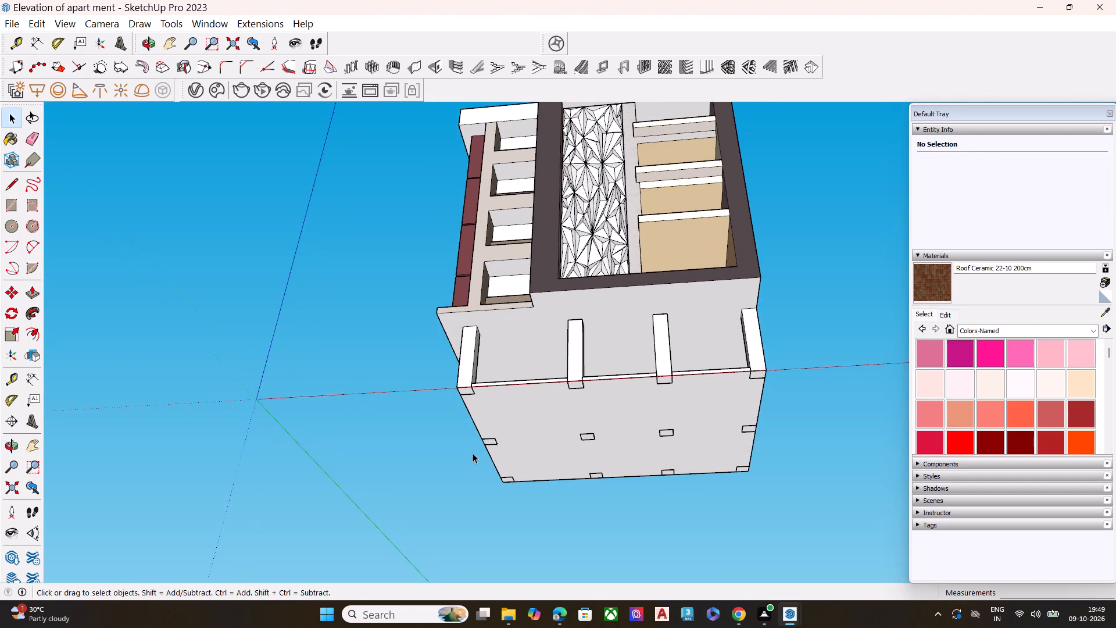
scroll(449, 331, down, 1)
middle_drag(453, 335, 466, 605)
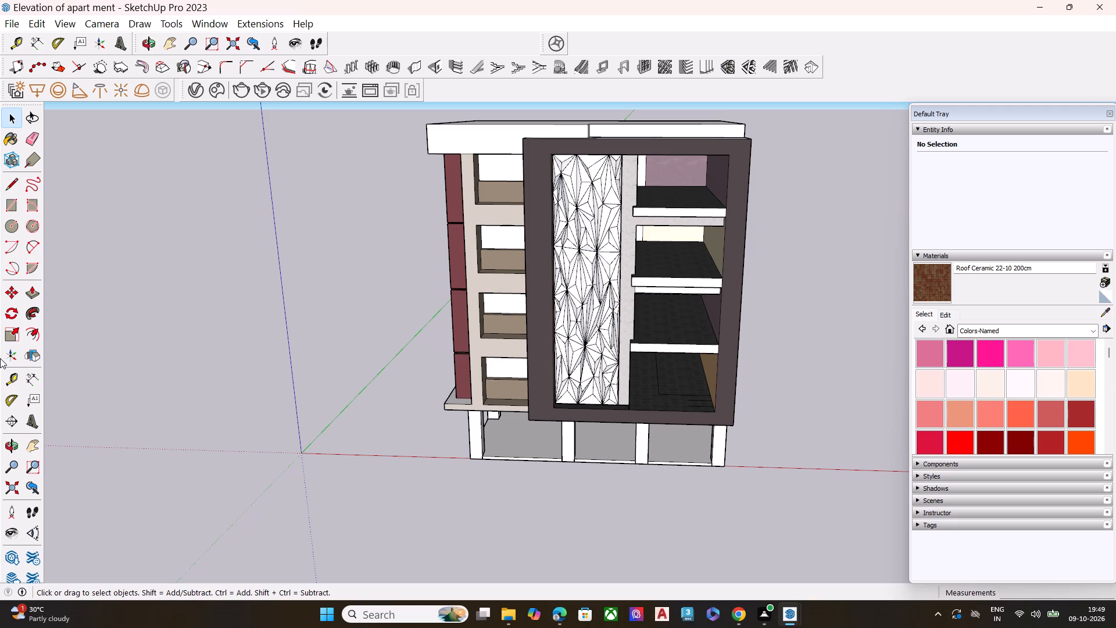
scroll(394, 473, down, 1)
middle_drag(391, 505, 651, 491)
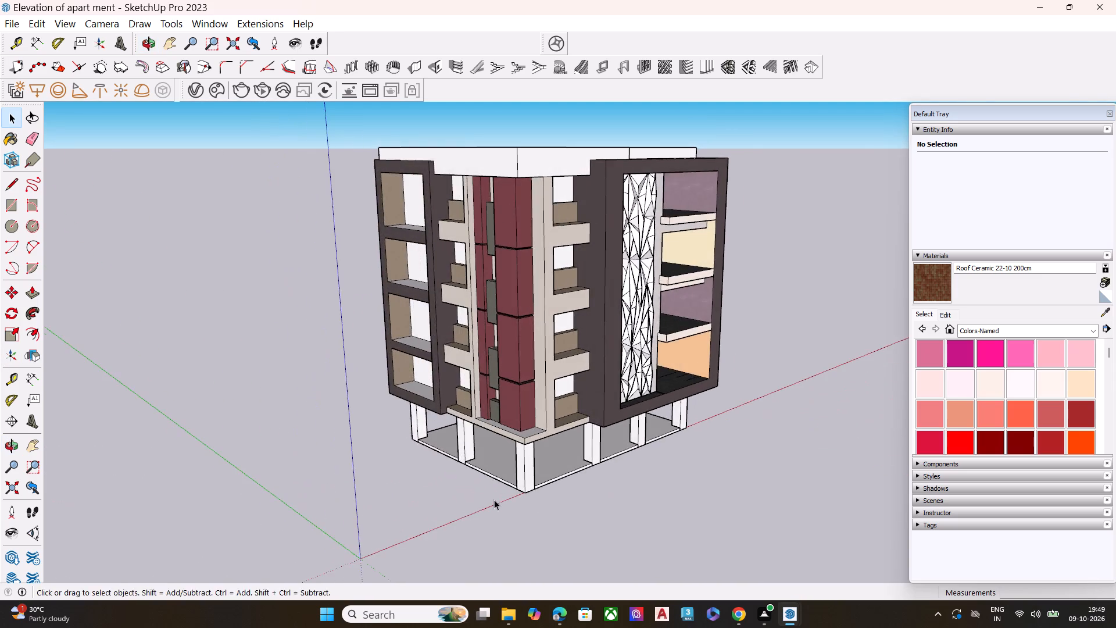
scroll(494, 499, up, 1)
middle_drag(492, 499, 400, 502)
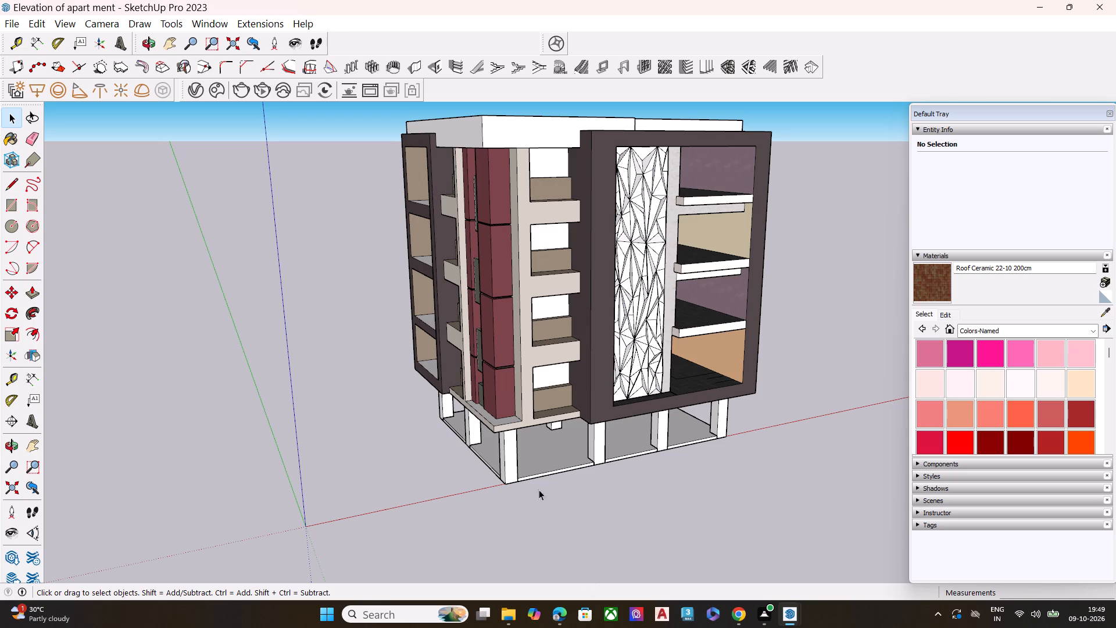
middle_drag(523, 486, 469, 510)
scroll(536, 438, up, 5)
scroll(323, 508, down, 3)
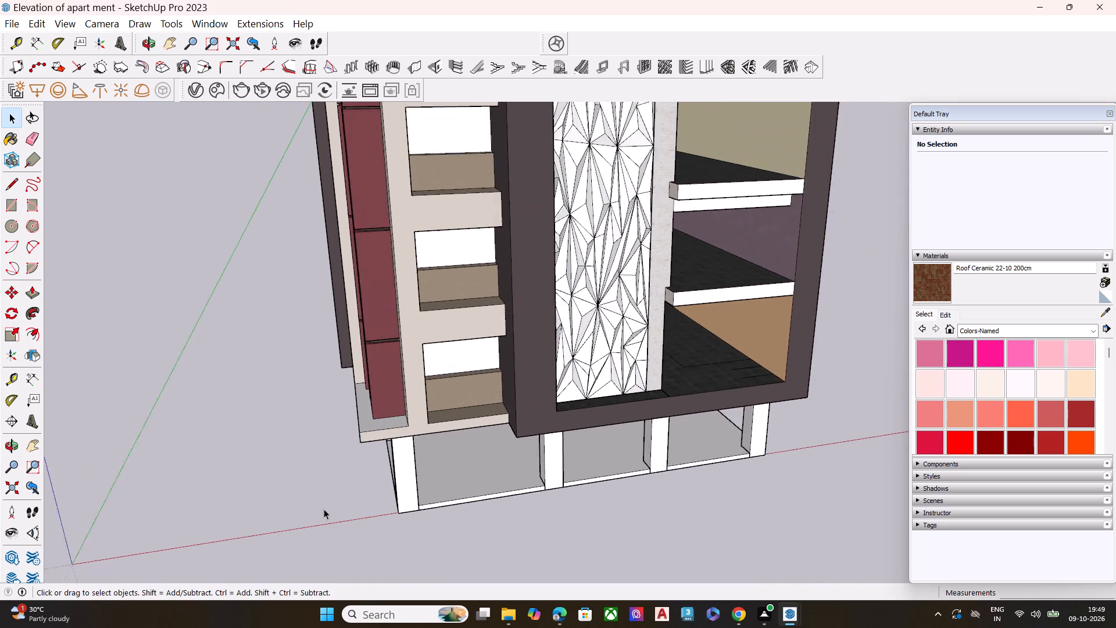
middle_drag(337, 505, 528, 445)
scroll(408, 487, up, 7)
scroll(287, 487, down, 8)
scroll(327, 554, up, 5)
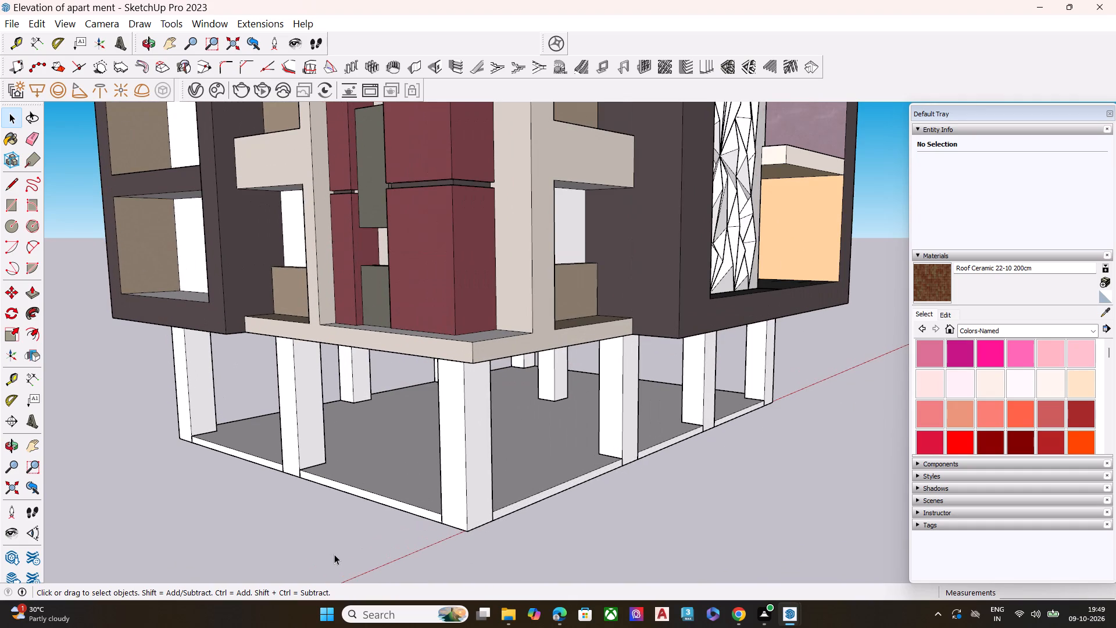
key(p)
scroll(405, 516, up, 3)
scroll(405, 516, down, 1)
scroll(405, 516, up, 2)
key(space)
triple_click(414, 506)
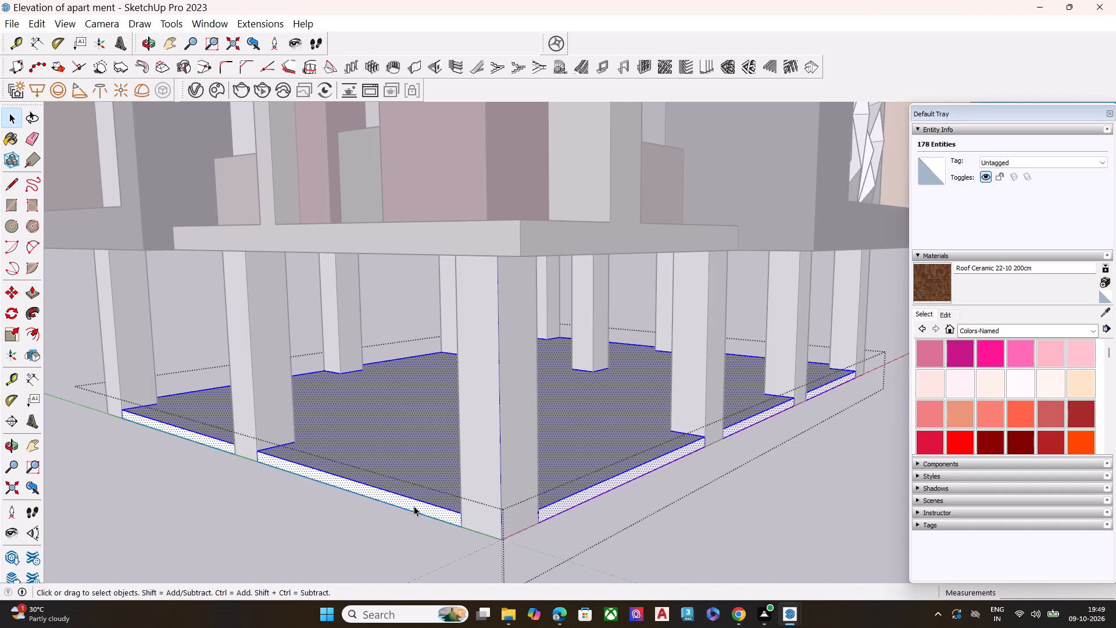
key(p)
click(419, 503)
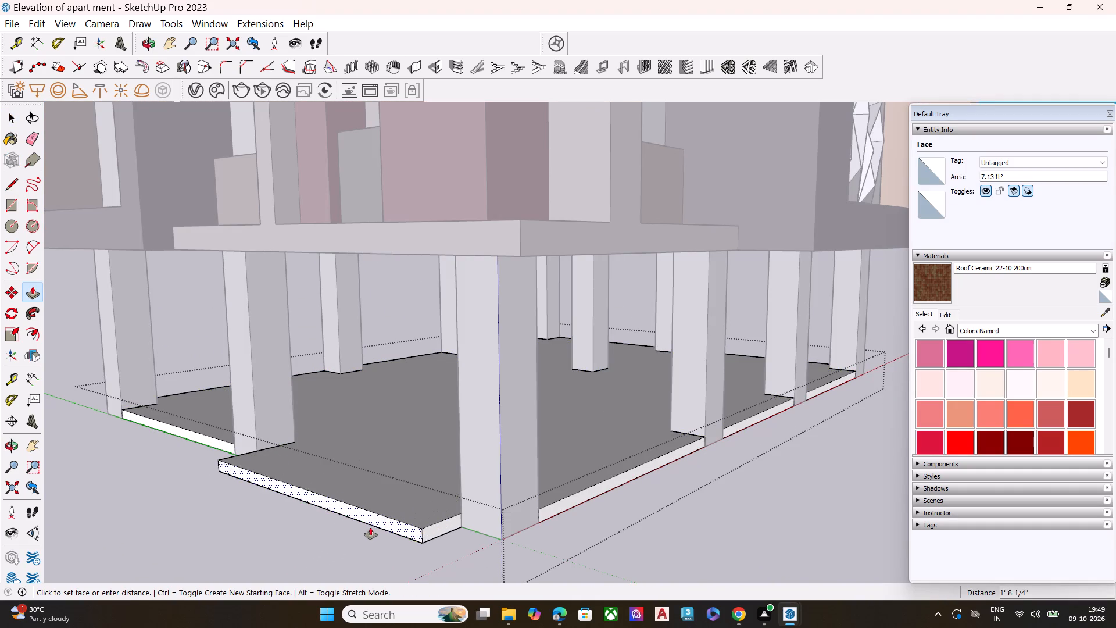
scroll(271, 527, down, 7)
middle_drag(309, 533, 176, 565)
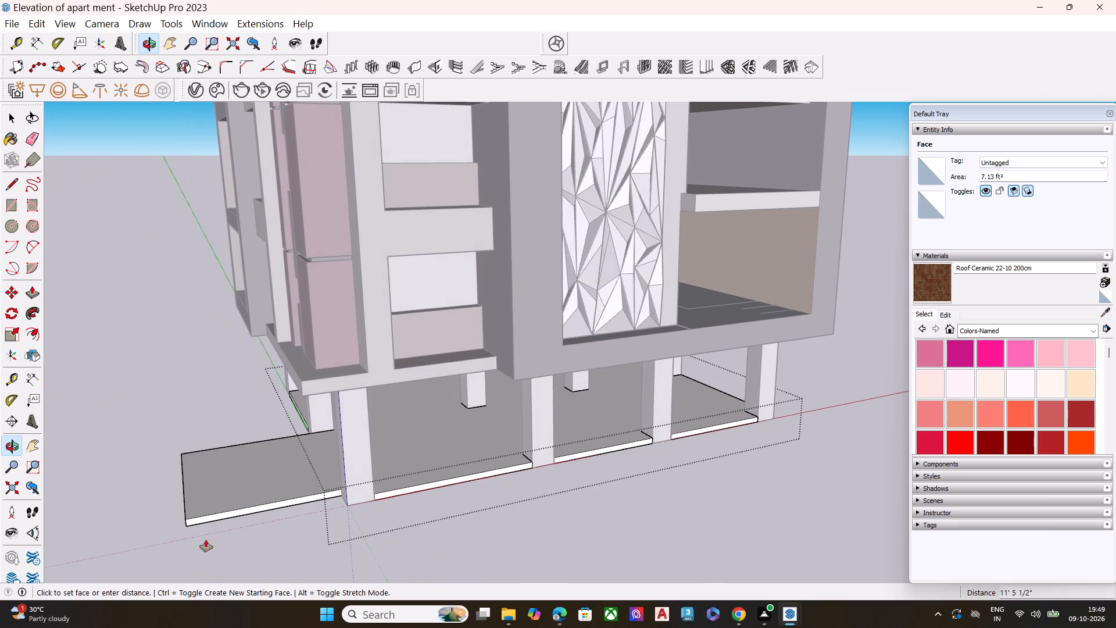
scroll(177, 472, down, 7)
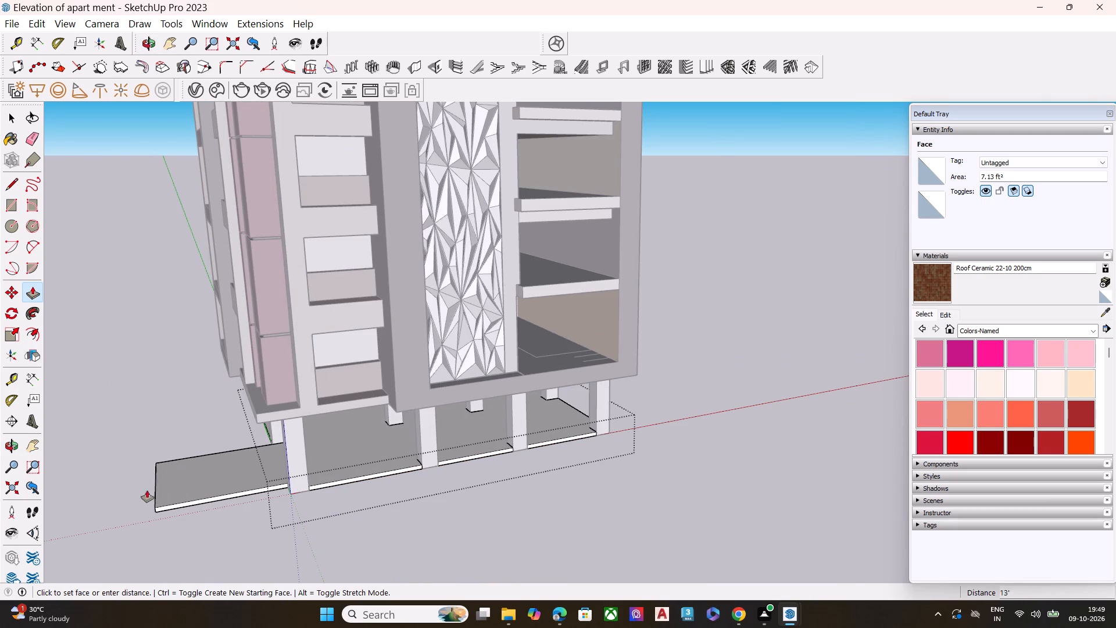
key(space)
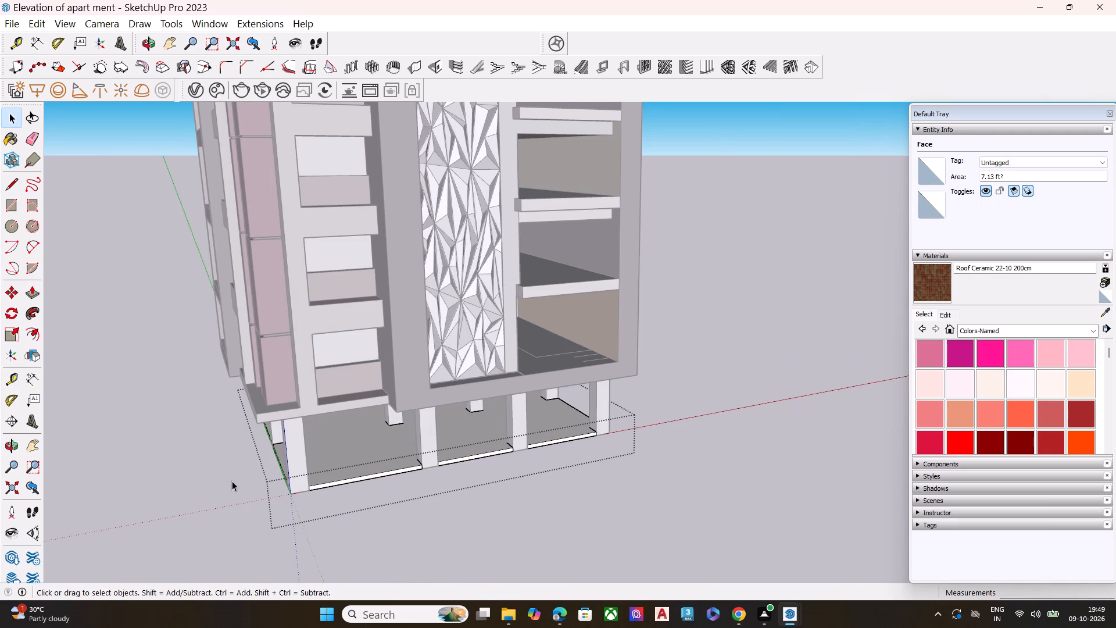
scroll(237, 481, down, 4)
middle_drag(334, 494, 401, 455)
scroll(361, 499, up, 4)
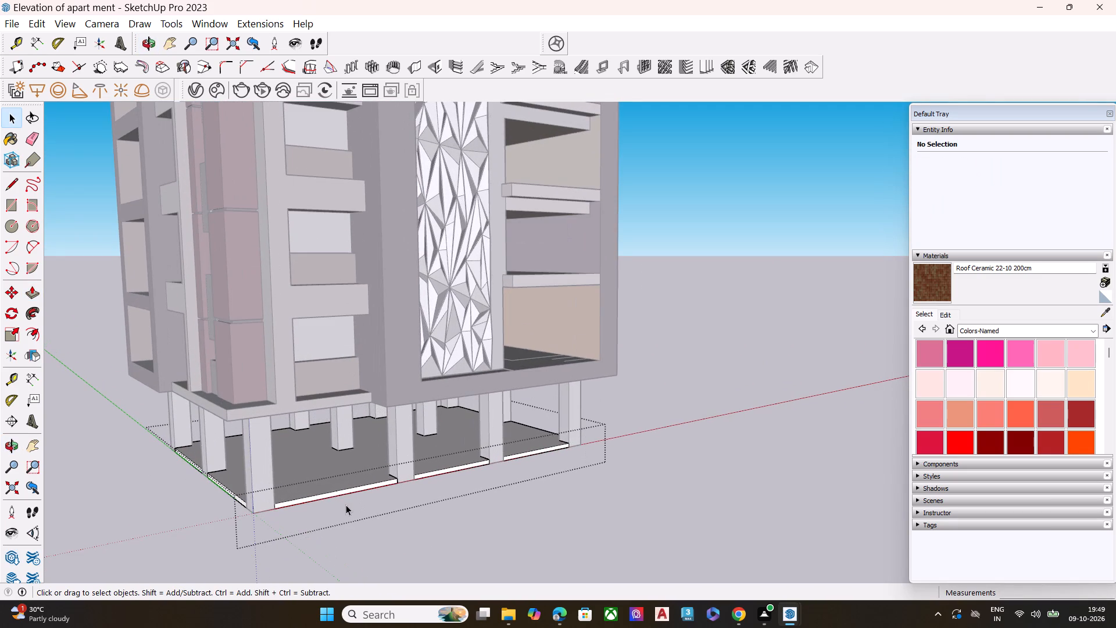
Undo the ground-floor wall and slab edits back to the freestanding columns beneath the building.
key(ctrl+z)
key(ctrl+z)
key(ctrl+z)
key(ctrl+z)
key(ctrl+z)
key(ctrl+z)
key(ctrl+z)
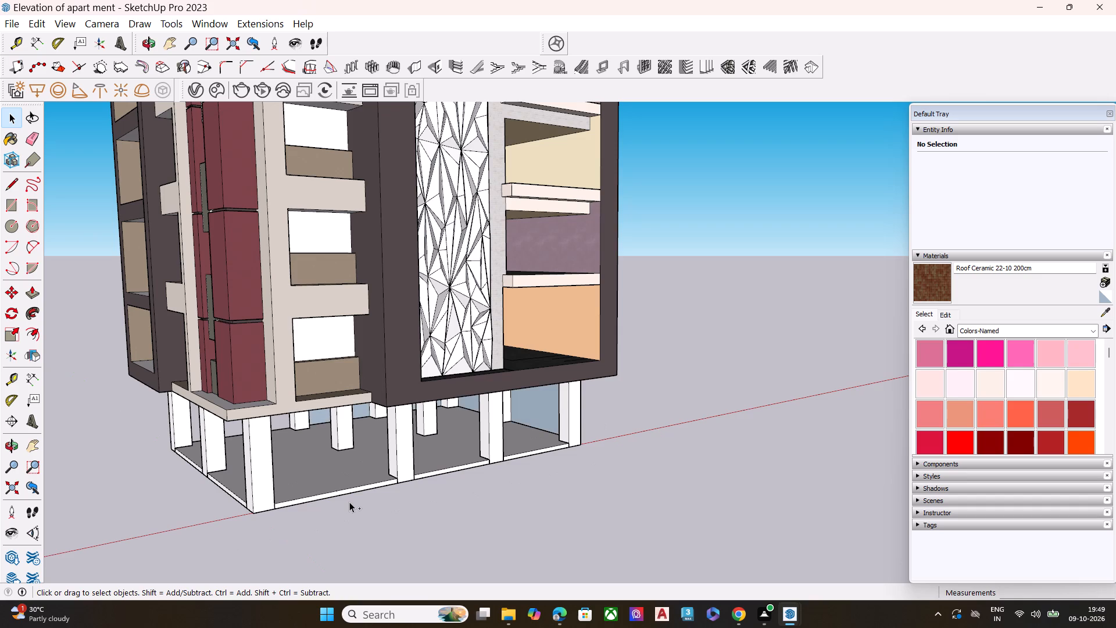
key(ctrl+z)
key(ctrl+z)
key(ctrl+z)
key(ctrl+z)
key(ctrl+z)
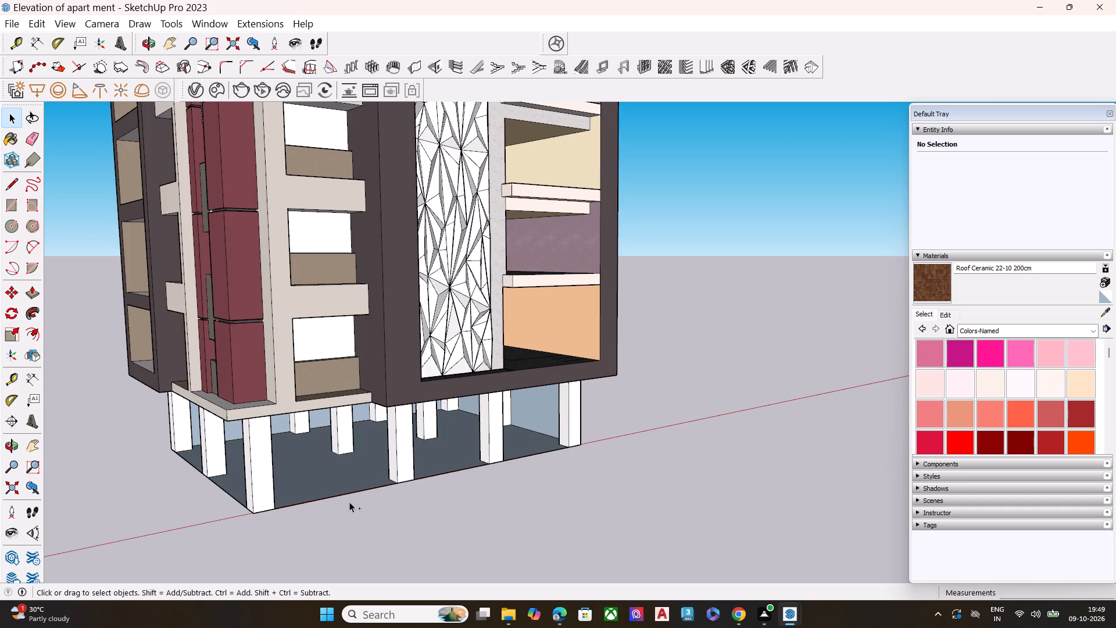
key(ctrl+z)
Examine the freestanding columns beneath the building from the front and the corner.
scroll(360, 495, down, 3)
scroll(374, 490, up, 2)
scroll(377, 490, down, 3)
middle_drag(453, 497, 250, 499)
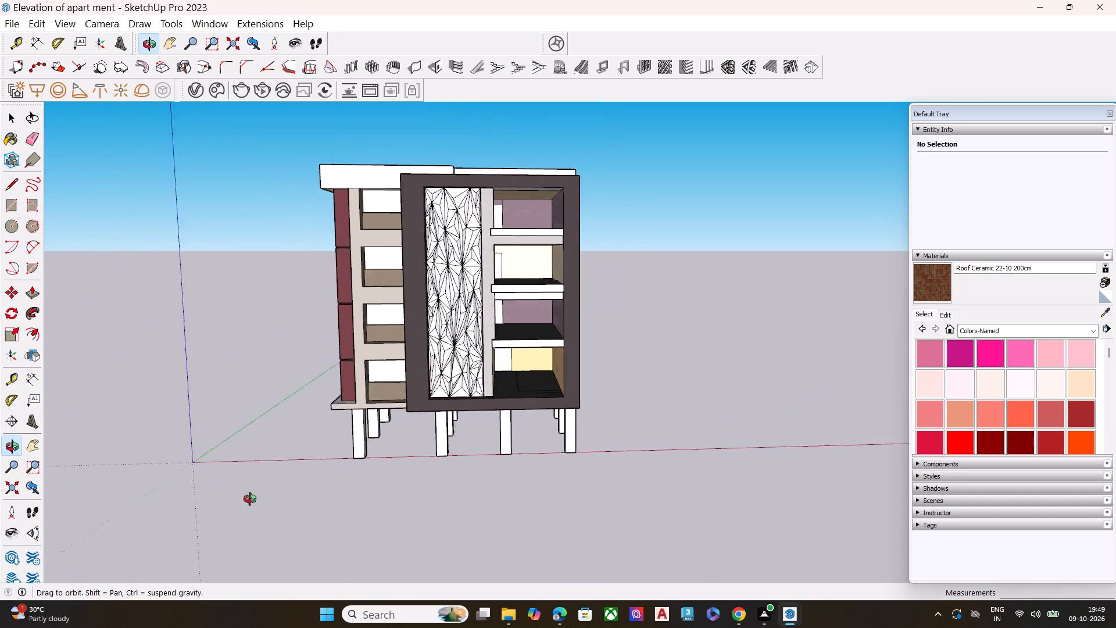
middle_drag(250, 499, 219, 499)
scroll(462, 438, up, 7)
scroll(411, 359, down, 3)
middle_drag(425, 401, 494, 388)
scroll(494, 388, up, 1)
scroll(466, 385, down, 7)
middle_drag(402, 417, 556, 413)
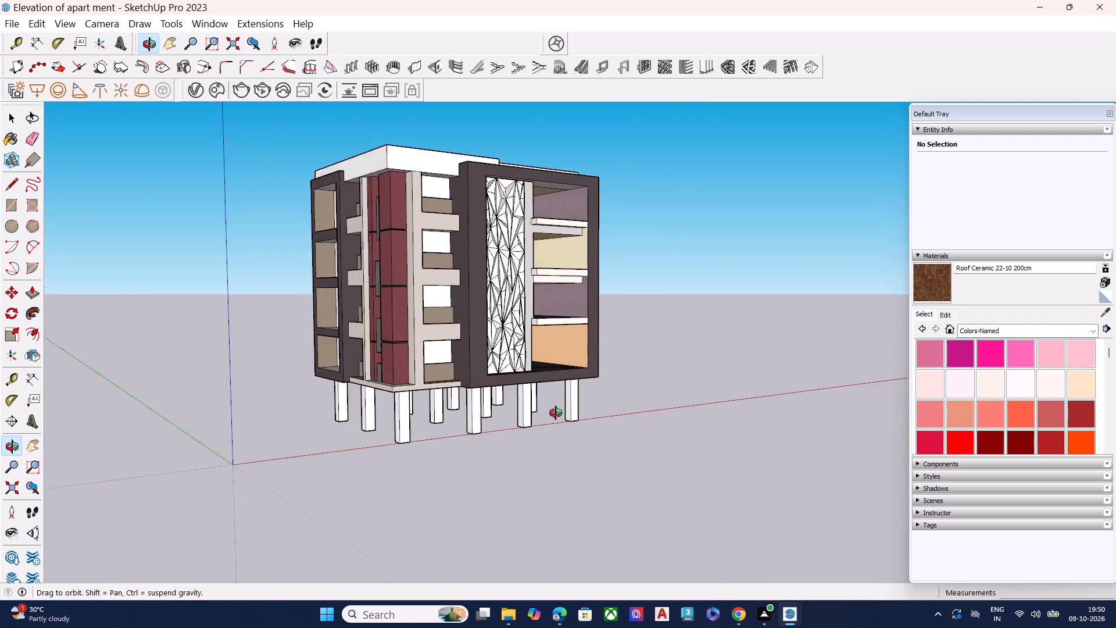
Draw a ground rectangle about 104' 9 1/4" by 85' around the building's footprint, with one side along the green axis.
middle_drag(556, 413, 278, 546)
middle_drag(546, 252, 615, 586)
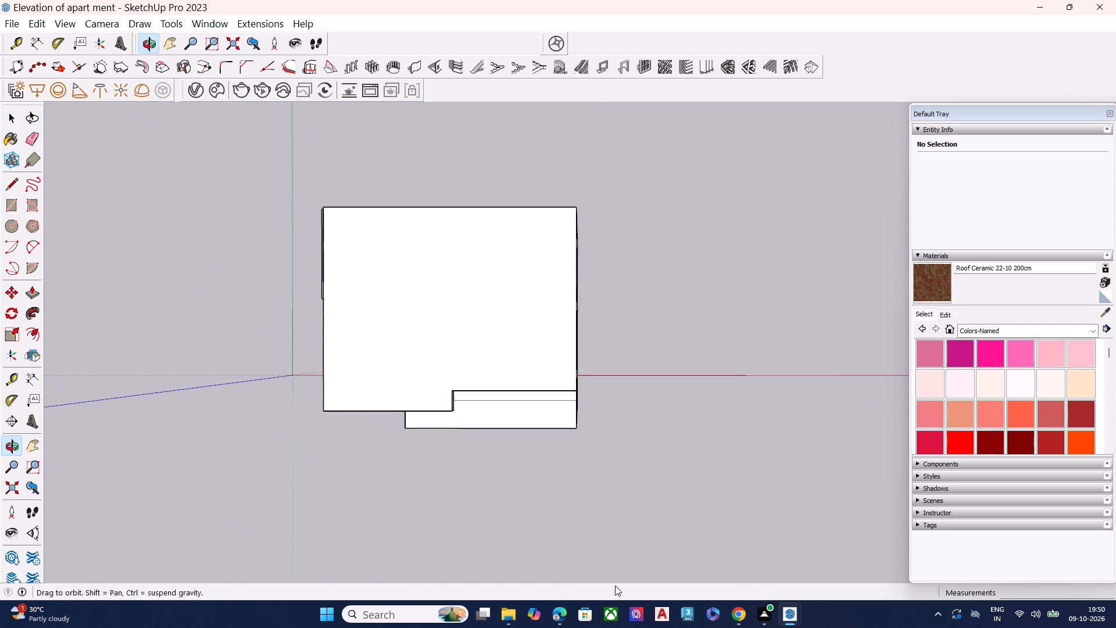
middle_drag(615, 586, 616, 586)
scroll(437, 281, down, 3)
middle_drag(440, 284, 466, 330)
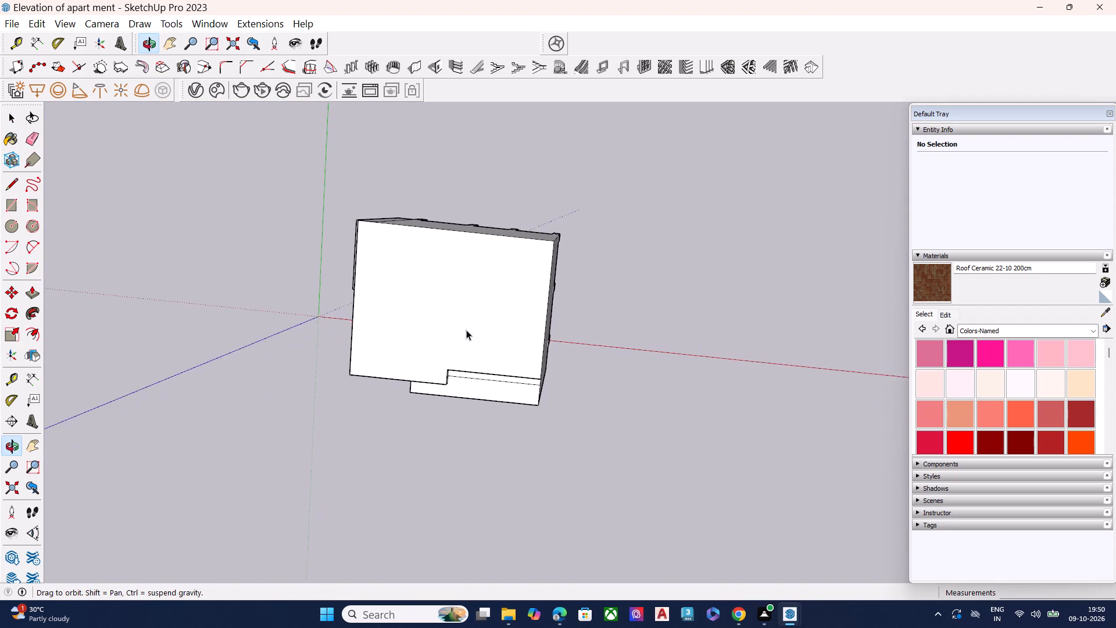
middle_drag(466, 330, 468, 331)
middle_drag(460, 326, 470, 306)
scroll(453, 312, up, 1)
middle_drag(453, 312, 452, 313)
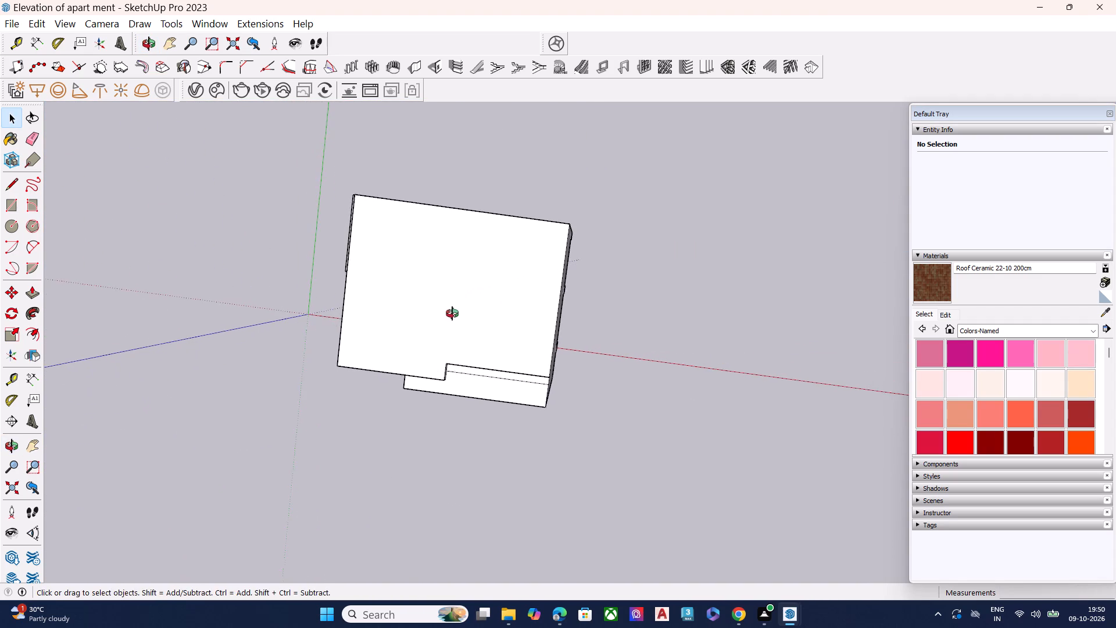
middle_drag(452, 313, 399, 315)
scroll(399, 315, down, 1)
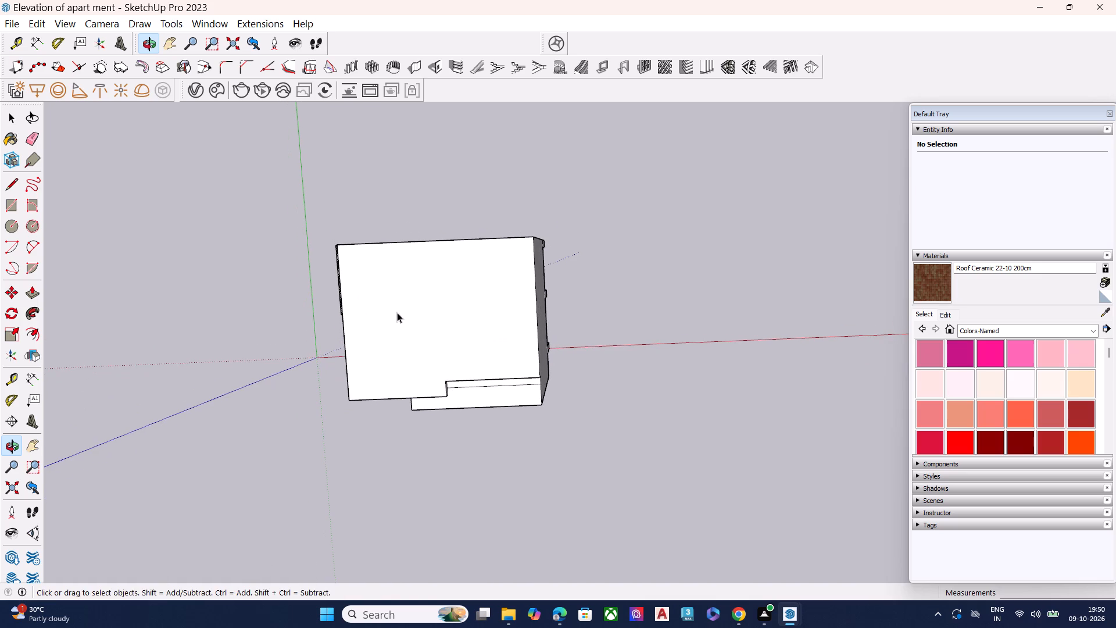
key(h)
drag(395, 338, 499, 312)
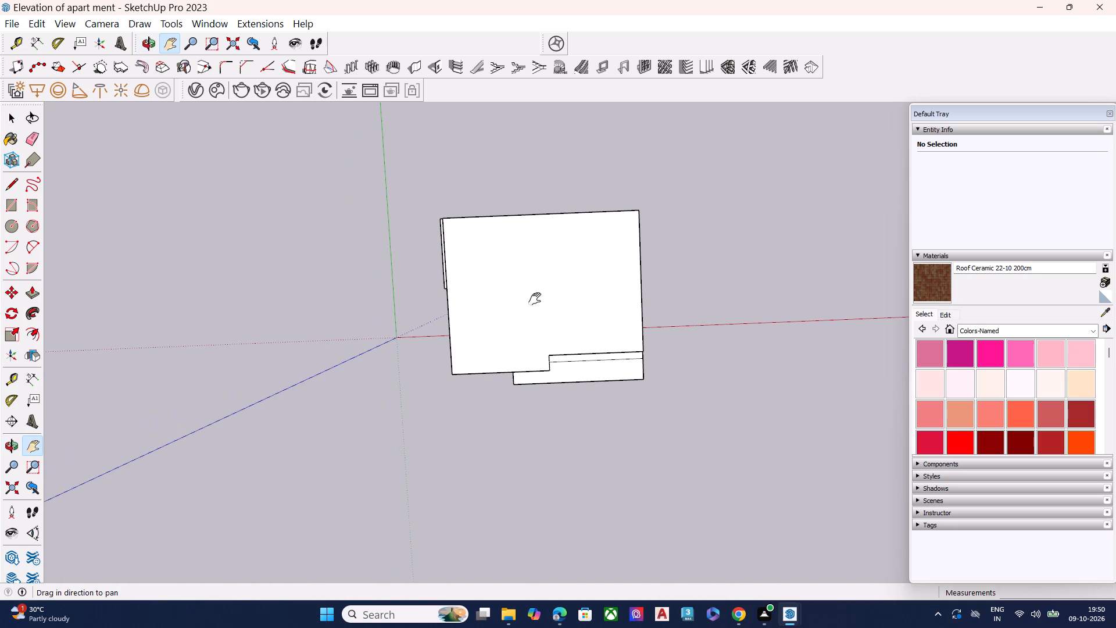
middle_drag(537, 297, 564, 281)
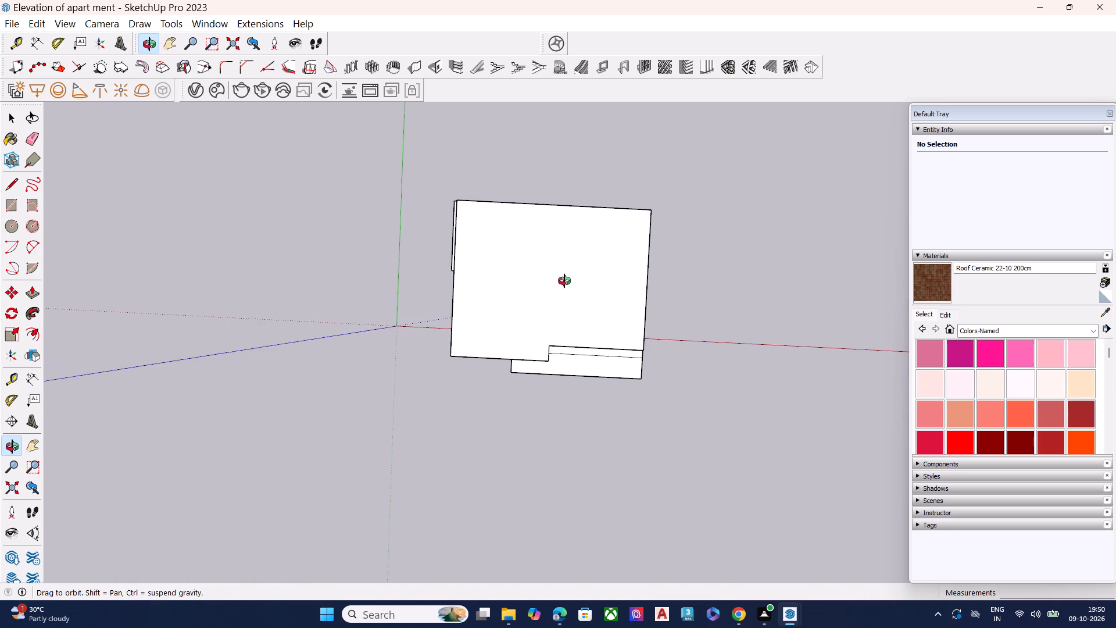
middle_drag(564, 281, 550, 286)
scroll(487, 282, up, 5)
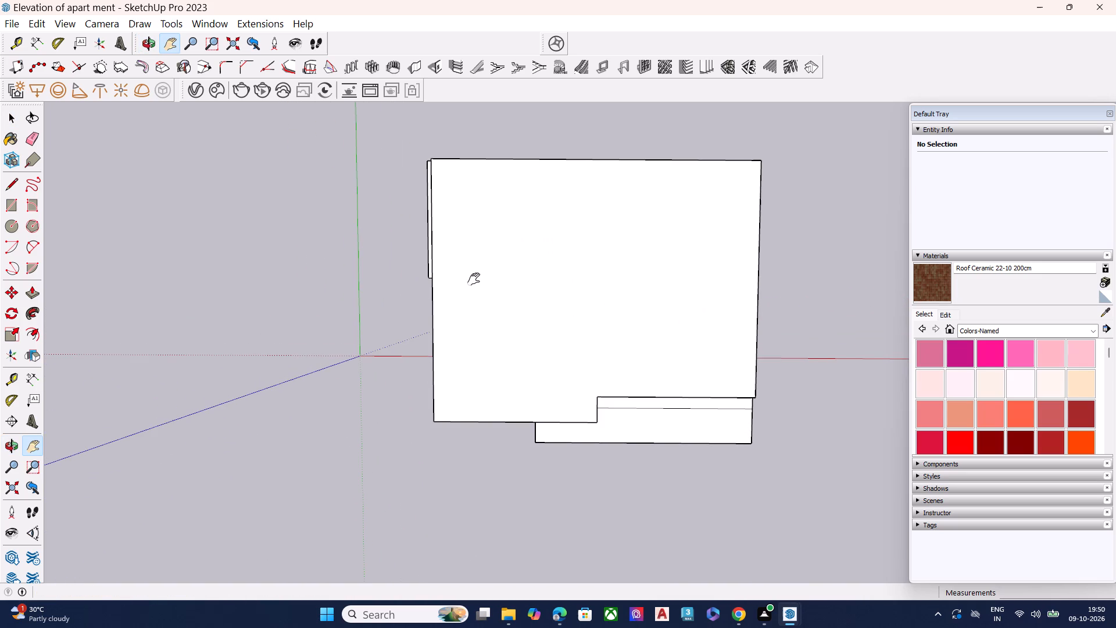
scroll(477, 276, down, 7)
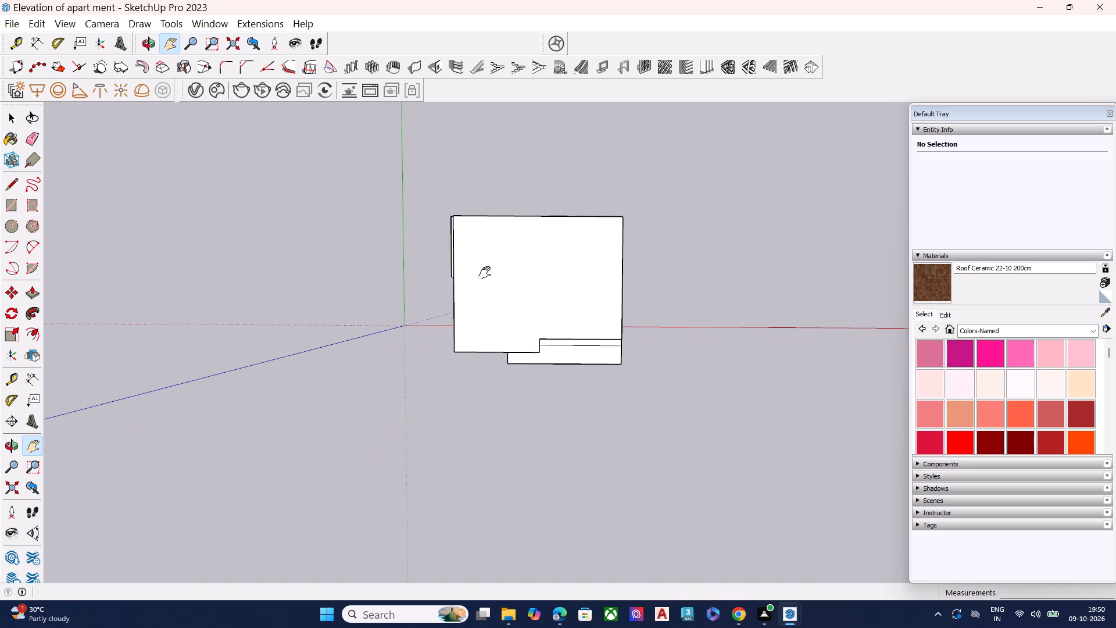
key(r)
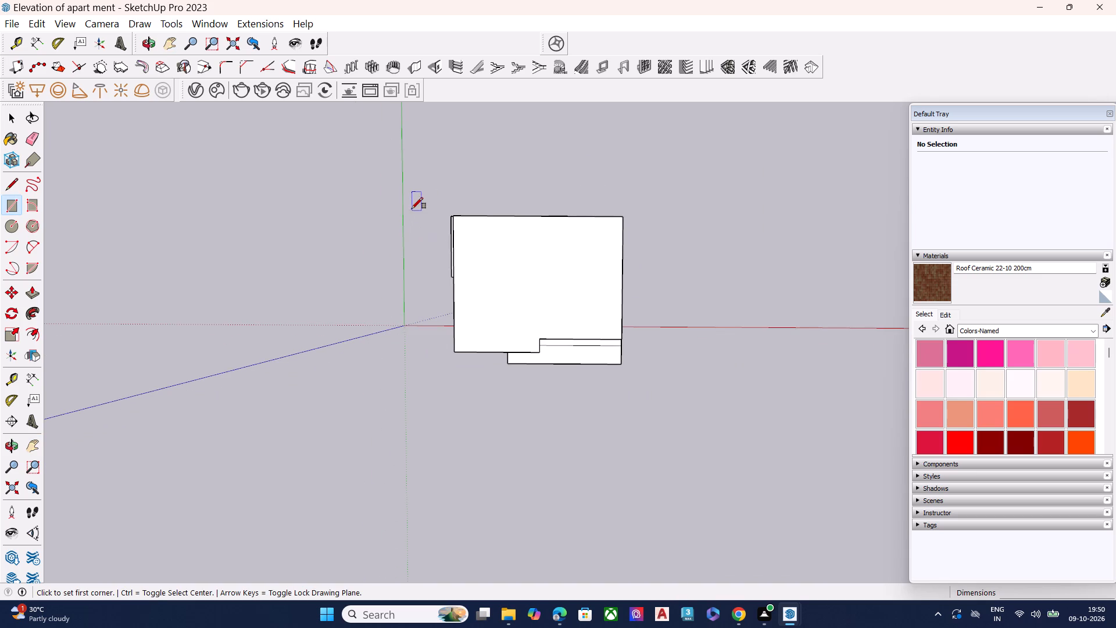
click(403, 164)
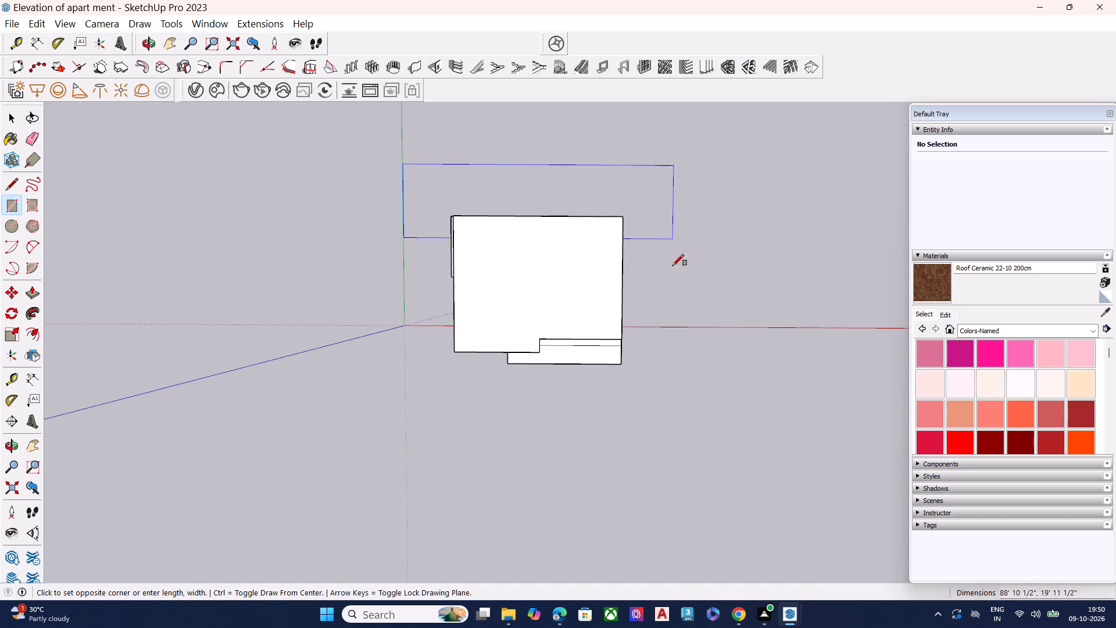
click(717, 422)
key(space)
middle_drag(578, 399, 549, 77)
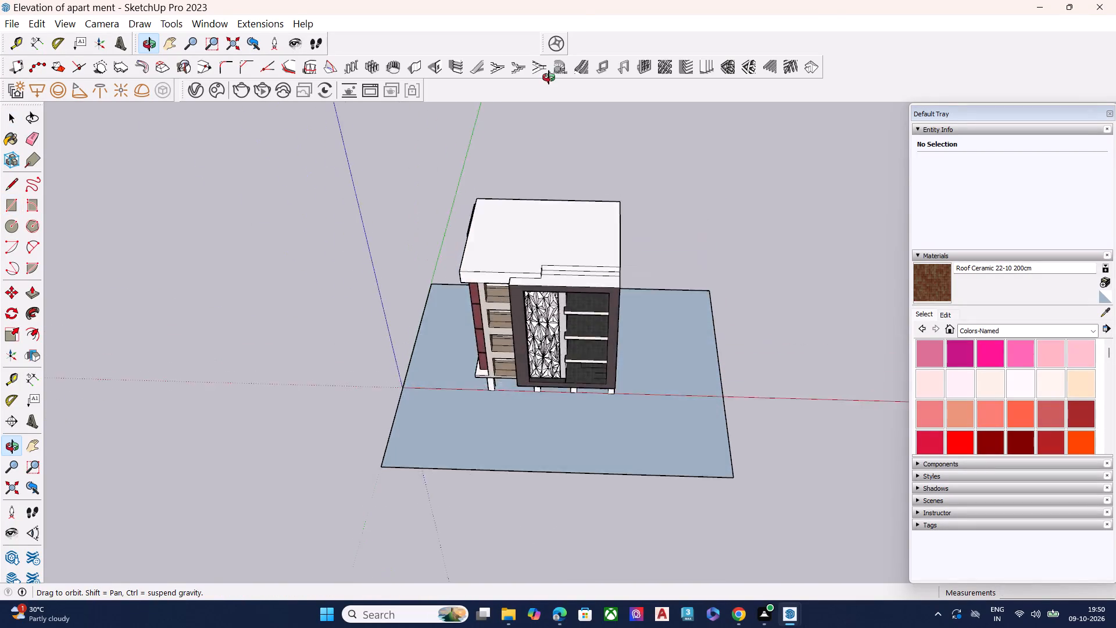
middle_drag(549, 77, 577, 19)
middle_drag(527, 485, 659, 404)
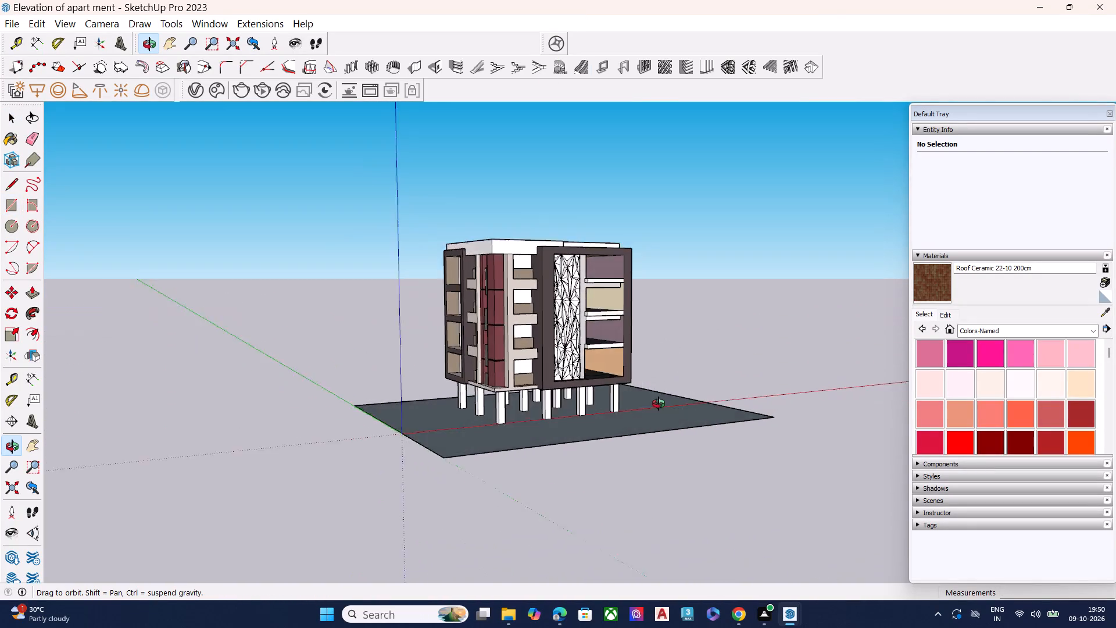
Make the ground rectangle around the building's footprint, together with its edges, into a group.
middle_drag(659, 404, 444, 474)
scroll(450, 454, up, 6)
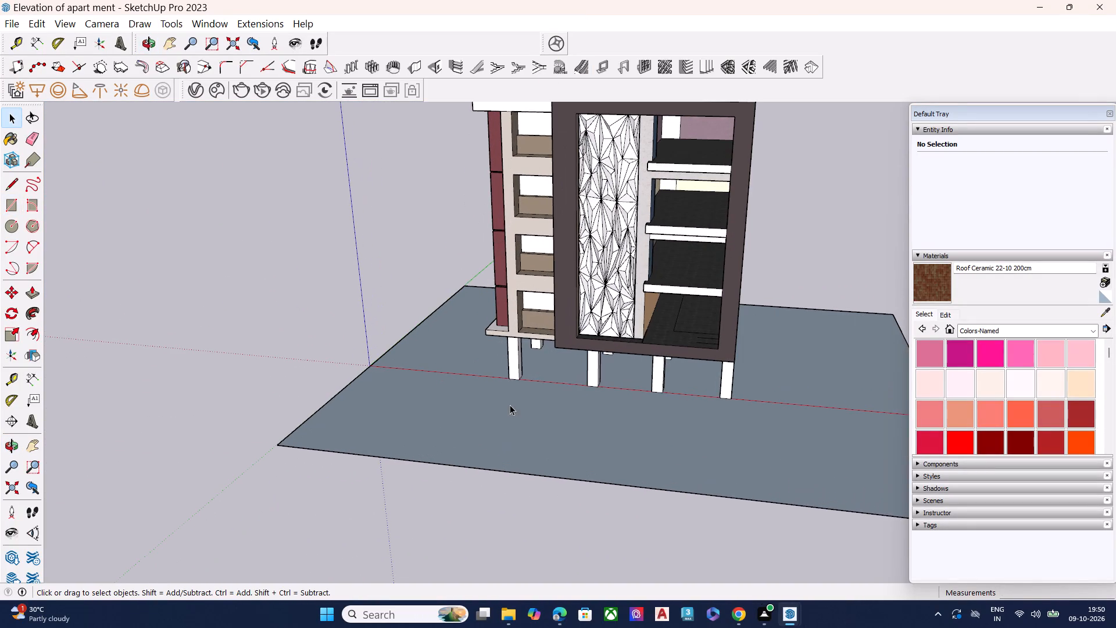
scroll(513, 391, up, 5)
scroll(530, 397, down, 6)
double_click(559, 437)
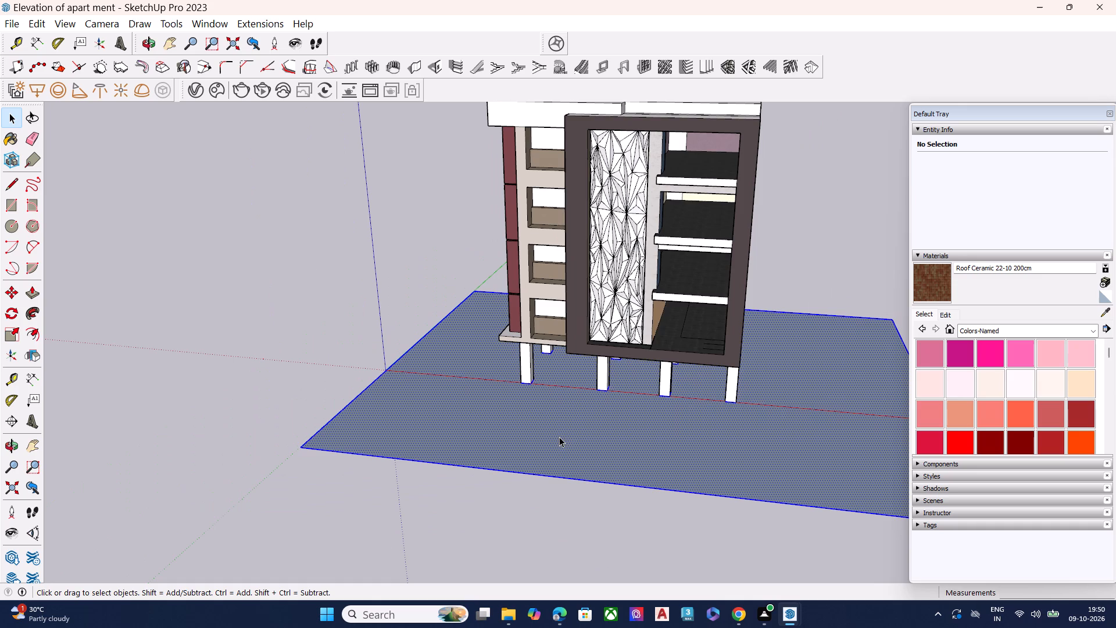
right_click(559, 437)
click(621, 287)
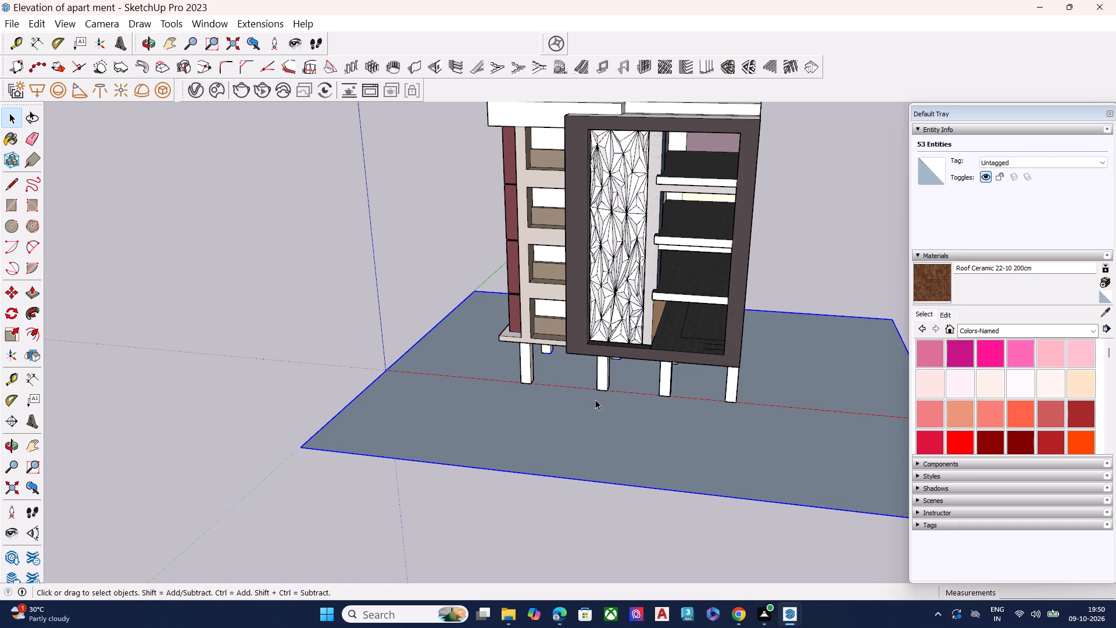
Inside the ground group, push/pull the rectangle's face into a slab about 1' 7 1/4" thick.
key(p)
click(581, 434)
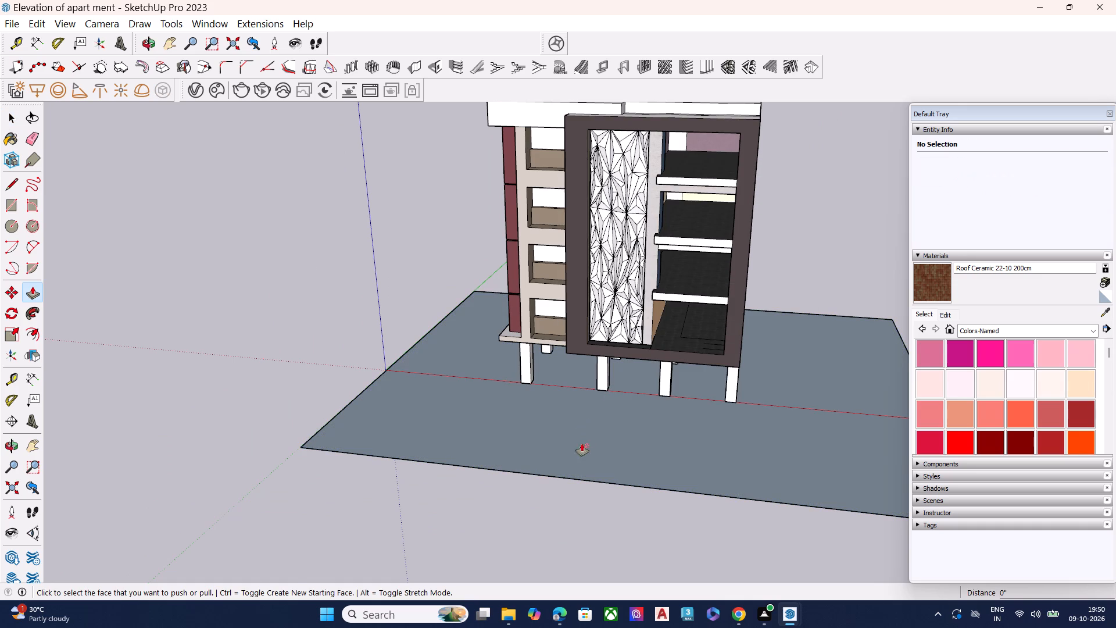
middle_drag(574, 455, 585, 383)
key(space)
double_click(586, 399)
middle_drag(586, 402, 566, 482)
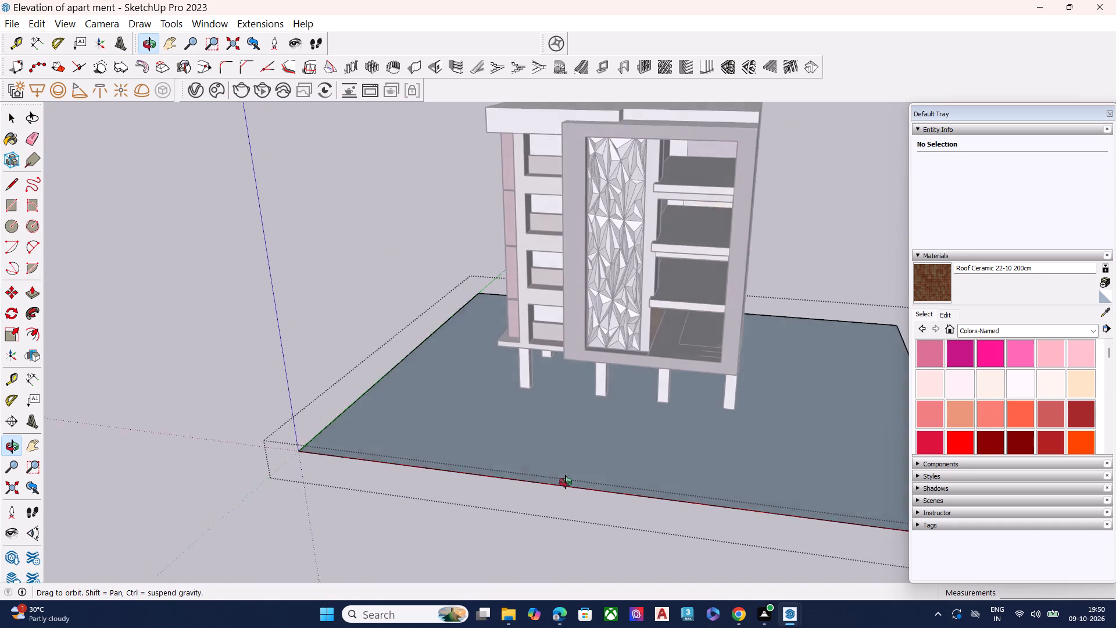
middle_drag(566, 482, 563, 490)
double_click(562, 463)
key(p)
click(562, 463)
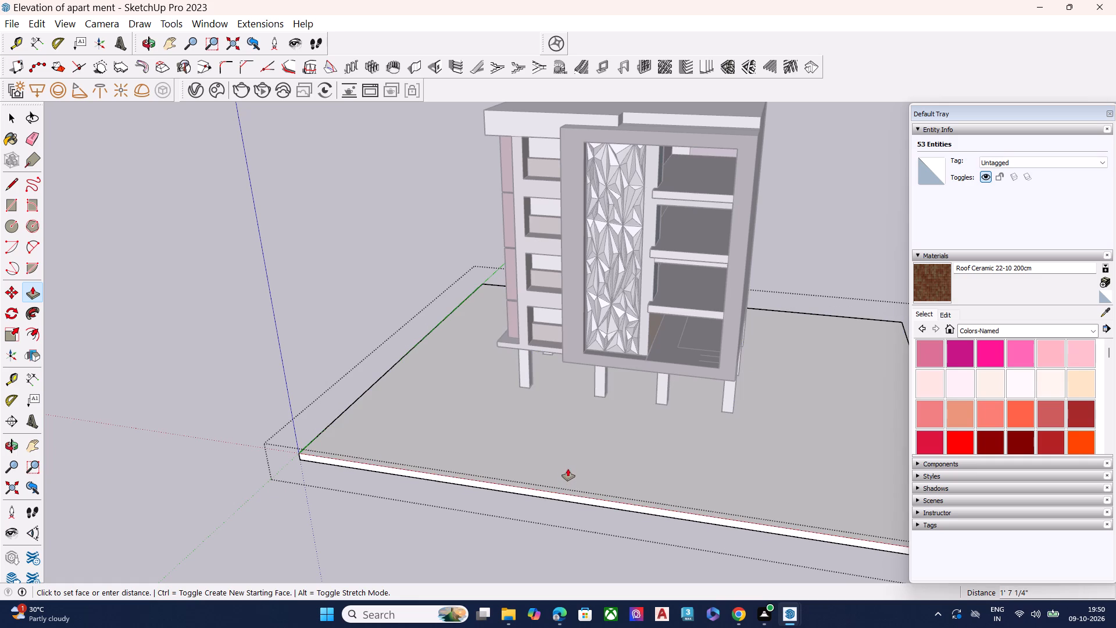
click(568, 471)
key(space)
Close the ground group and examine the slab from the side, the building's corner and underneath.
middle_drag(538, 431, 582, 394)
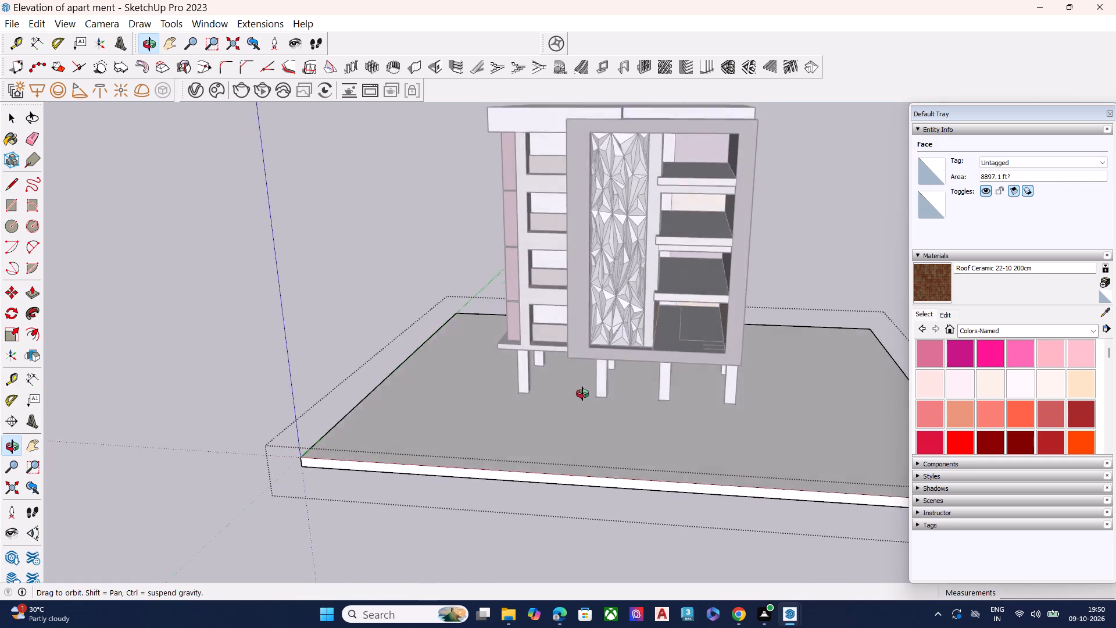
middle_drag(582, 394, 606, 393)
scroll(639, 419, up, 1)
middle_drag(745, 451, 948, 461)
middle_drag(495, 400, 772, 427)
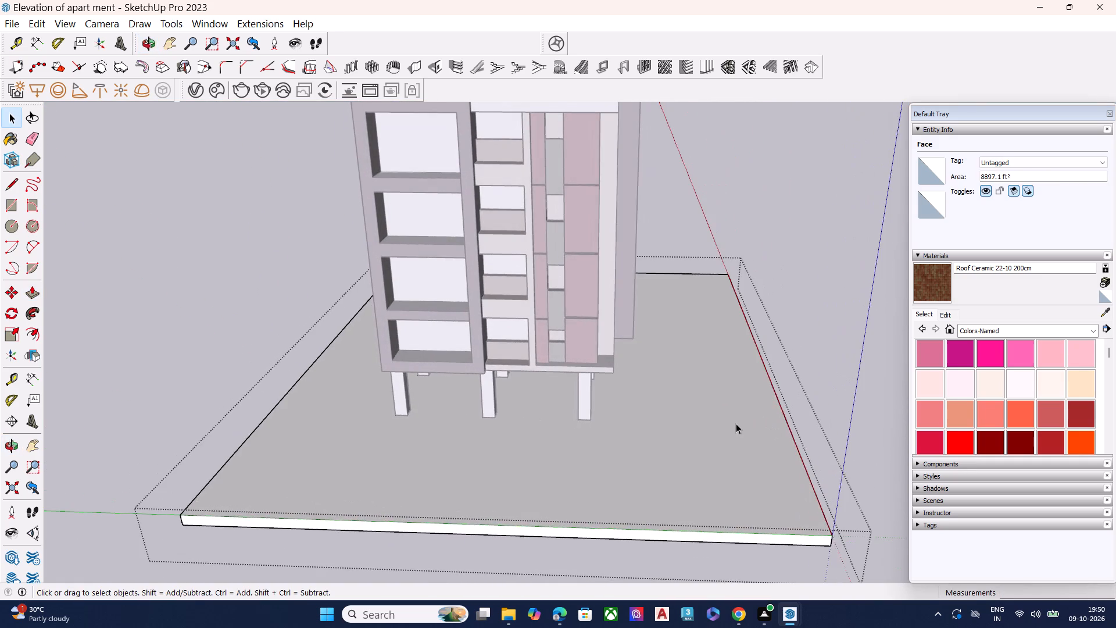
scroll(719, 402, up, 4)
scroll(742, 395, down, 2)
key(space)
scroll(620, 335, down, 6)
scroll(500, 333, up, 1)
scroll(500, 333, down, 1)
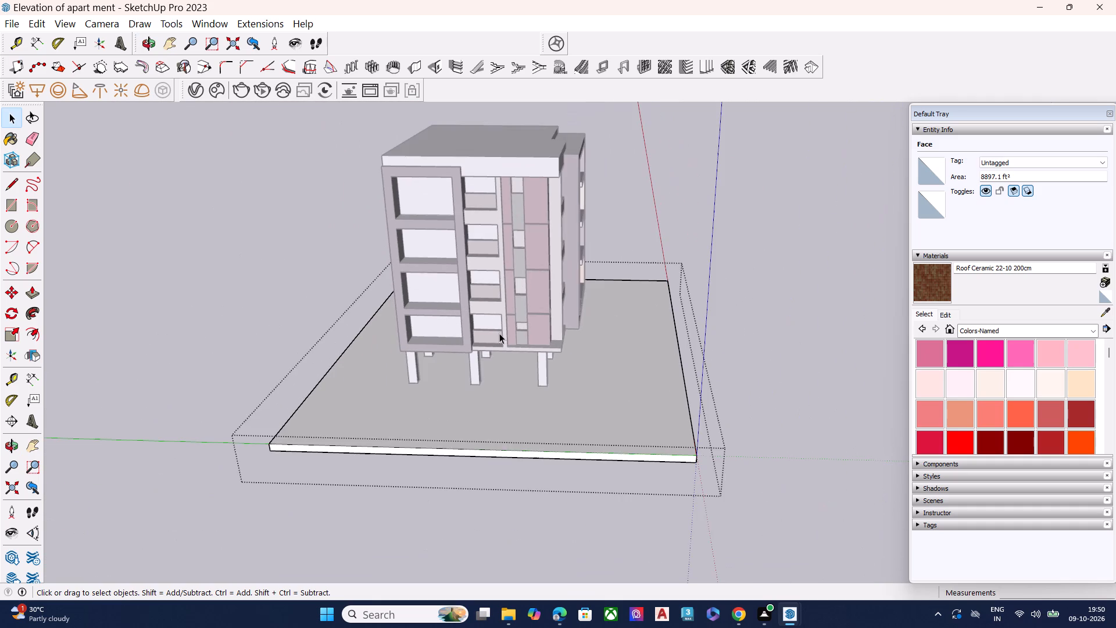
click(763, 379)
middle_drag(637, 407, 382, 305)
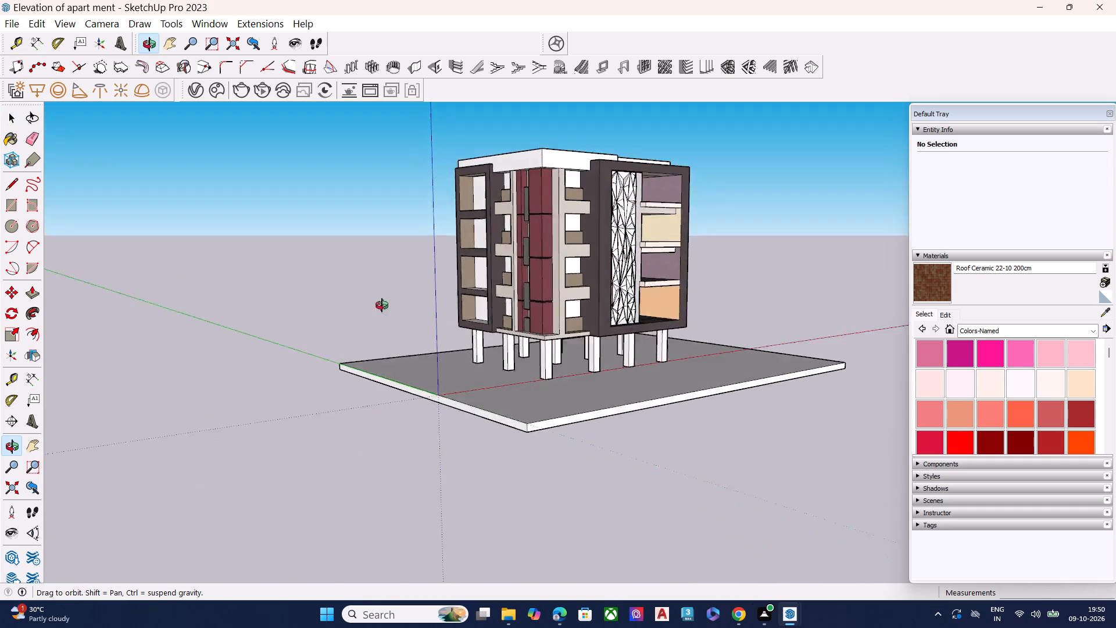
middle_drag(382, 305, 542, 173)
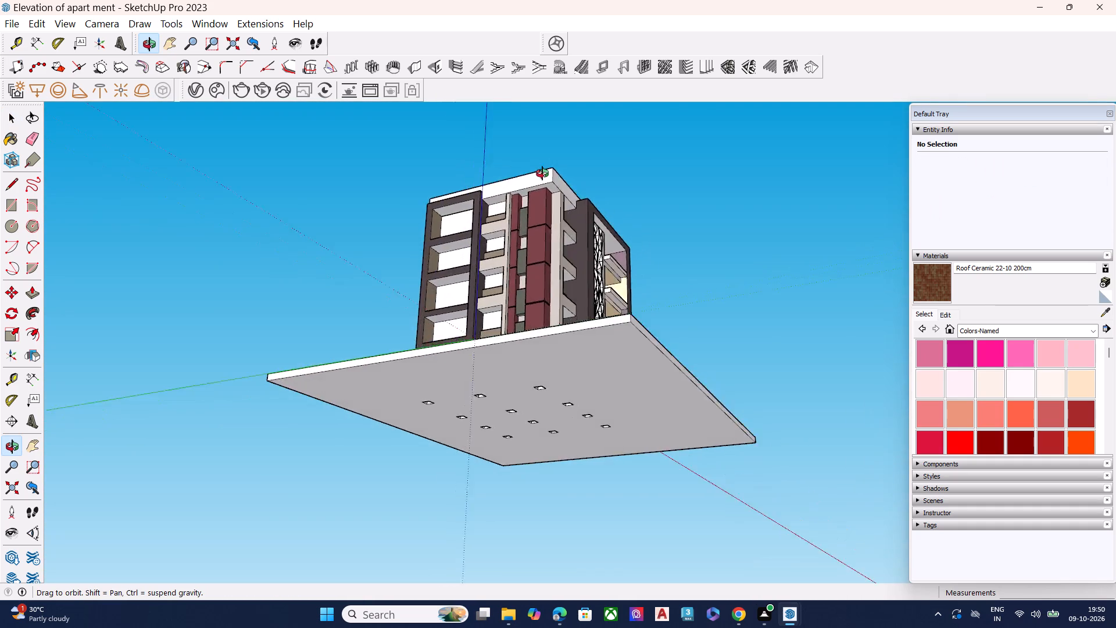
middle_drag(542, 173, 657, 124)
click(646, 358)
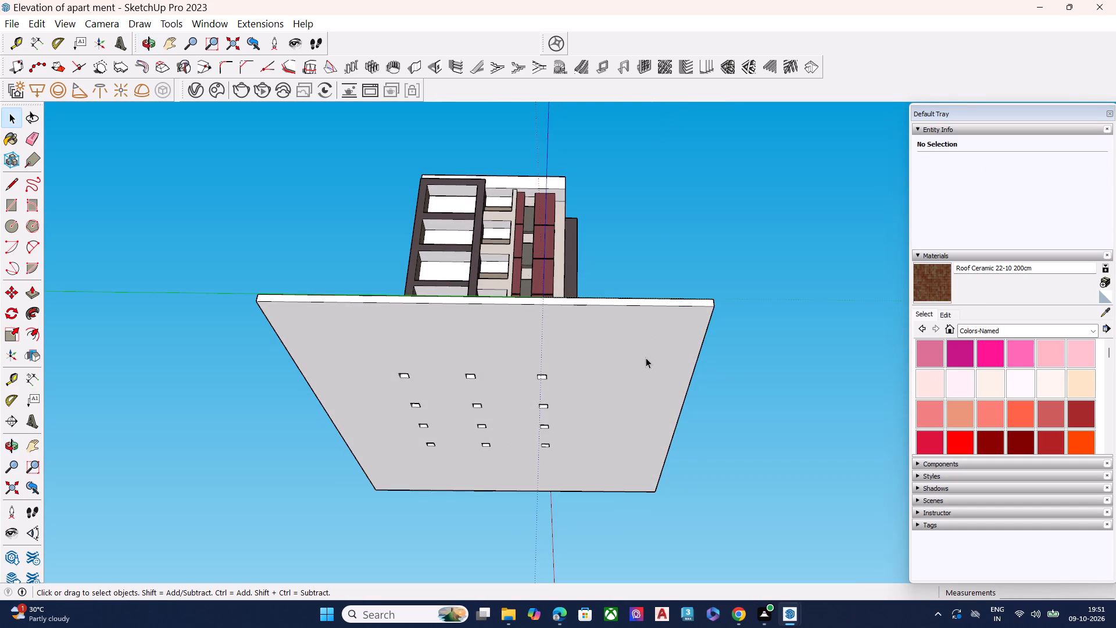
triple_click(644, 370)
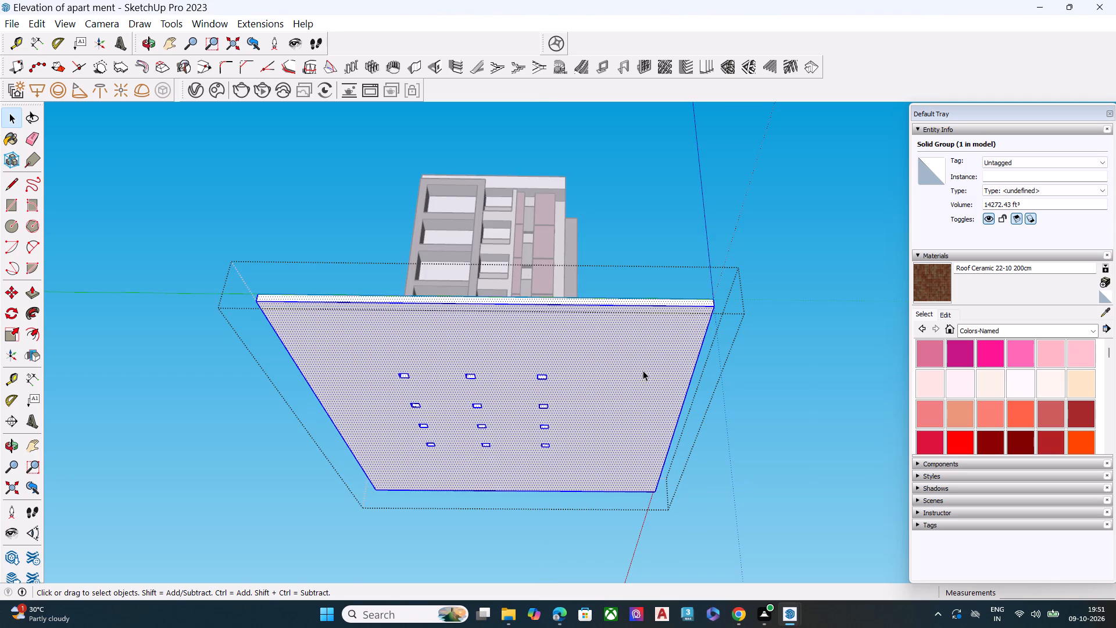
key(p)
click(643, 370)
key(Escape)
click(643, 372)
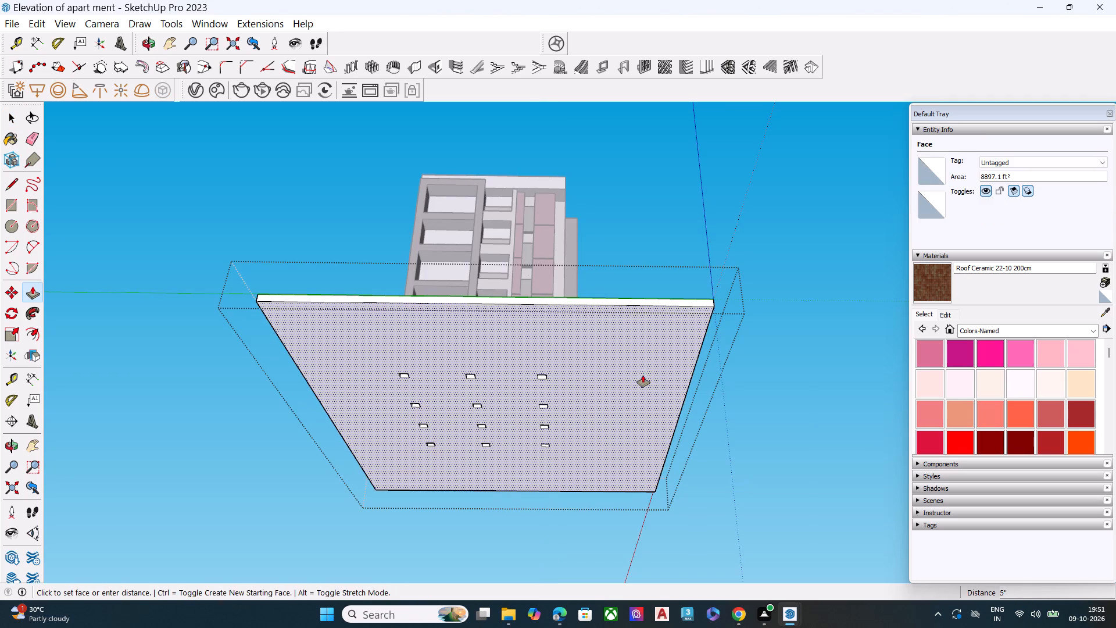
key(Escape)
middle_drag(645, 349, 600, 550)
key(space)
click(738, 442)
Examine the columns and ground slab from the building's corner and its patterned front facade.
middle_drag(779, 432, 451, 438)
scroll(506, 327, up, 2)
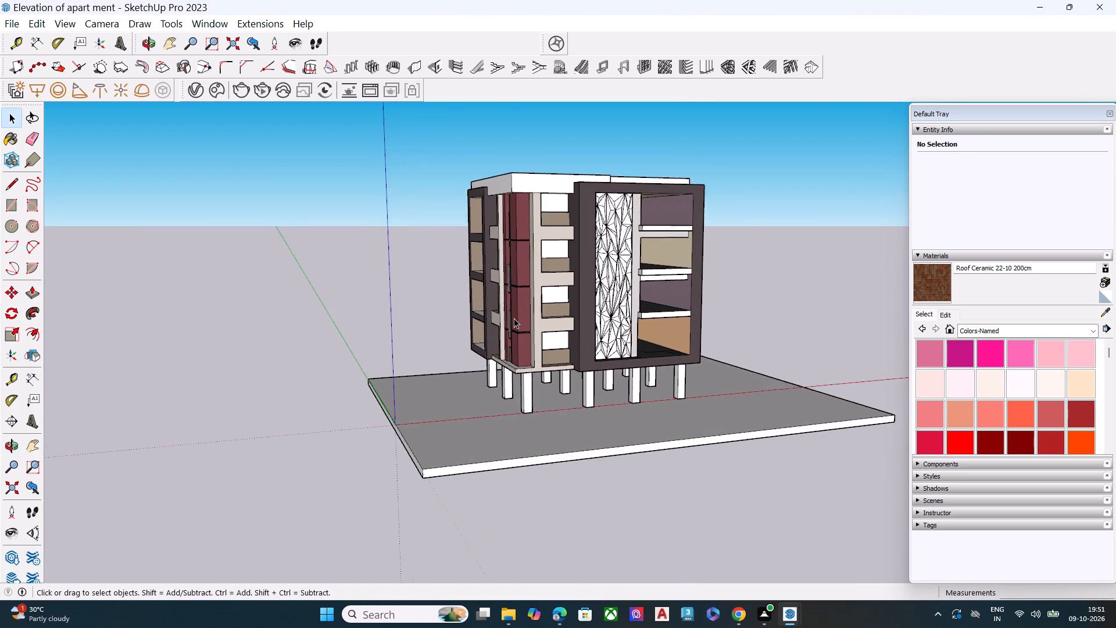
scroll(514, 318, up, 6)
scroll(595, 336, down, 6)
scroll(595, 345, up, 1)
scroll(595, 347, down, 2)
scroll(614, 449, up, 6)
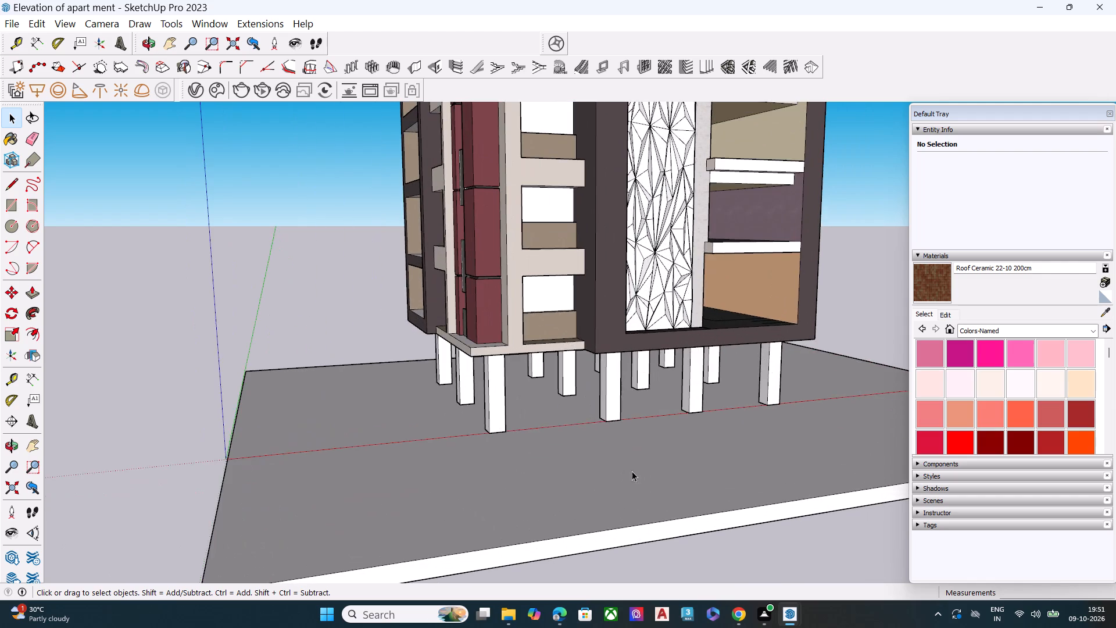
middle_drag(646, 465, 521, 532)
scroll(521, 496, up, 1)
scroll(638, 342, down, 9)
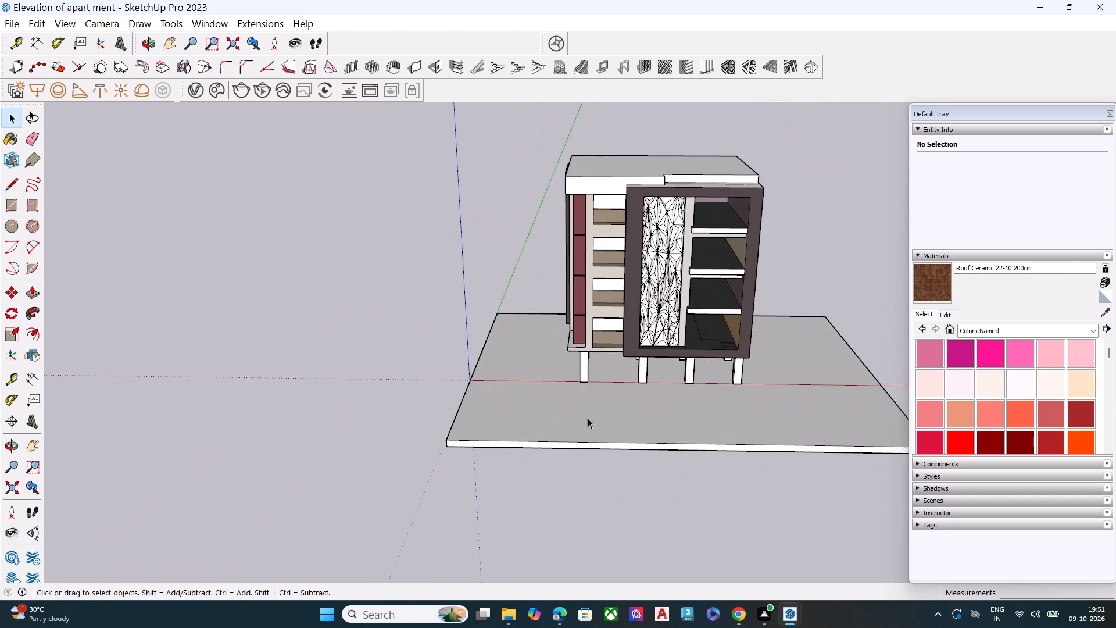
Inside the slab group, copy the top edge lying along the green axis about 2' 10" inward.
scroll(564, 418, up, 6)
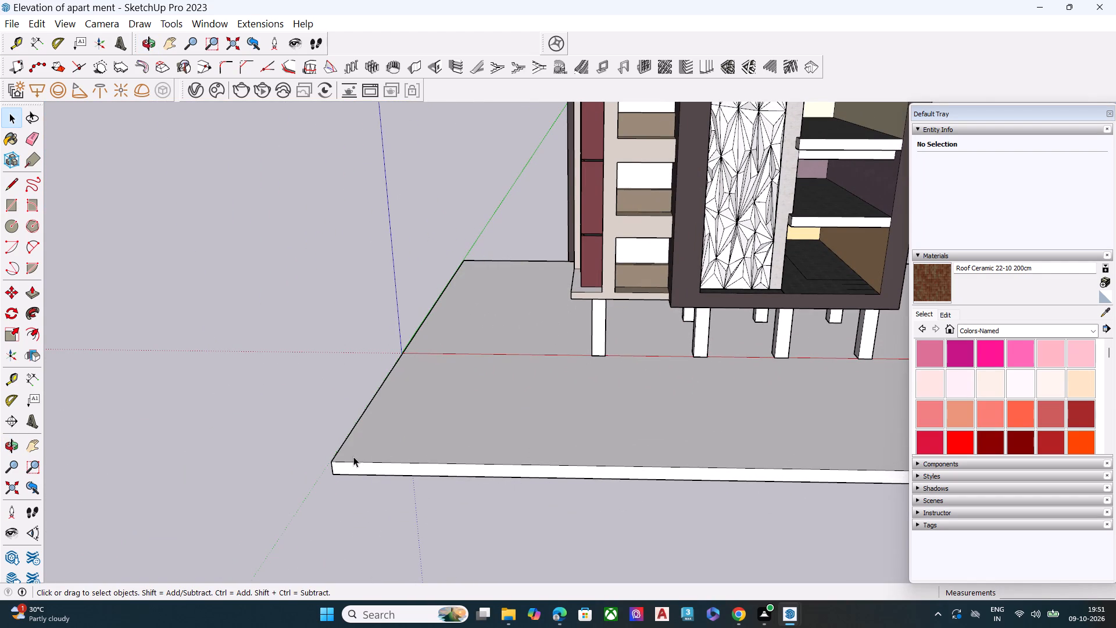
click(350, 434)
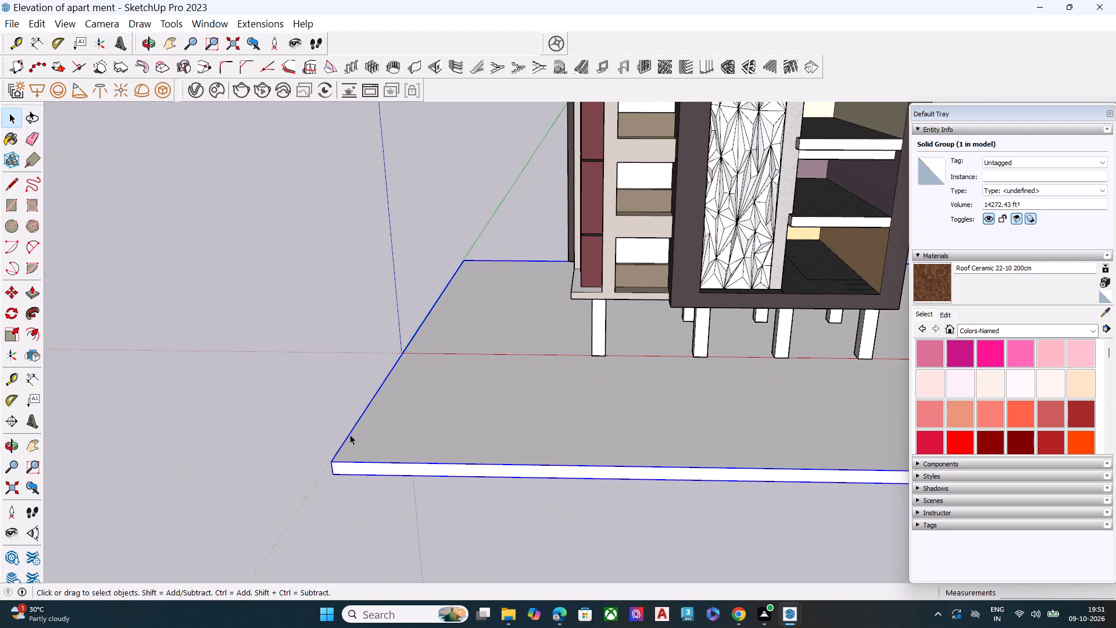
double_click(350, 434)
click(350, 436)
double_click(350, 436)
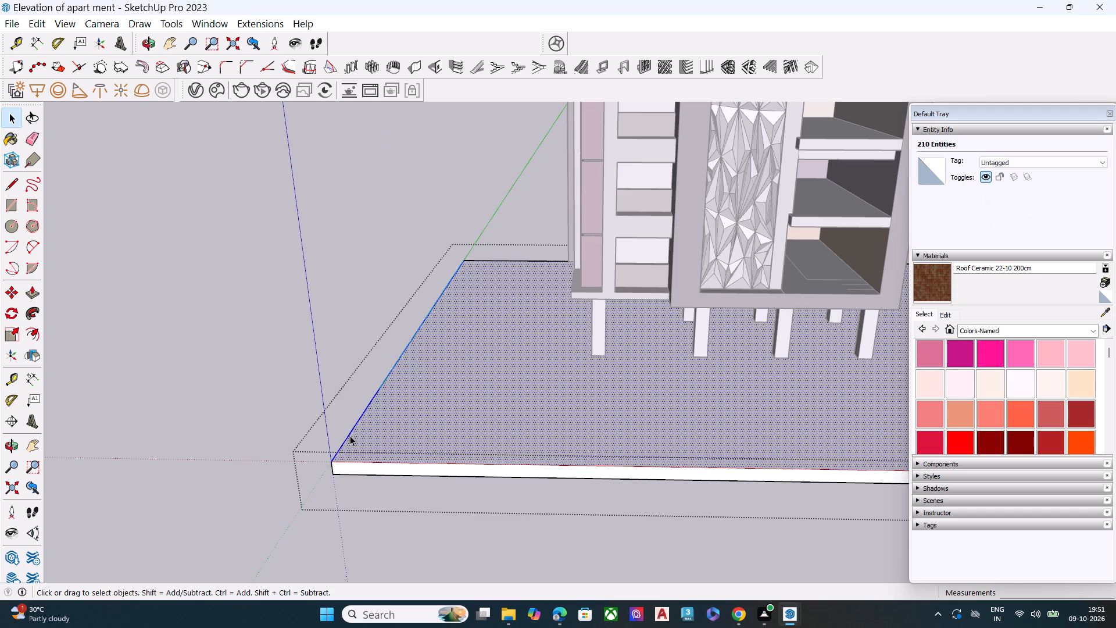
click(350, 436)
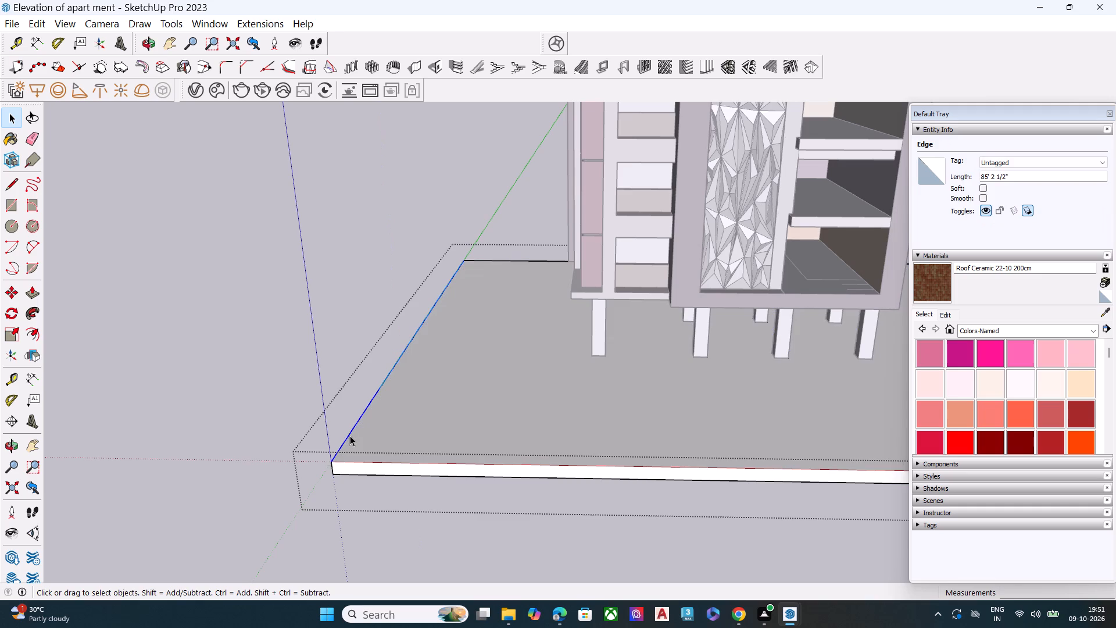
key(m)
click(331, 462)
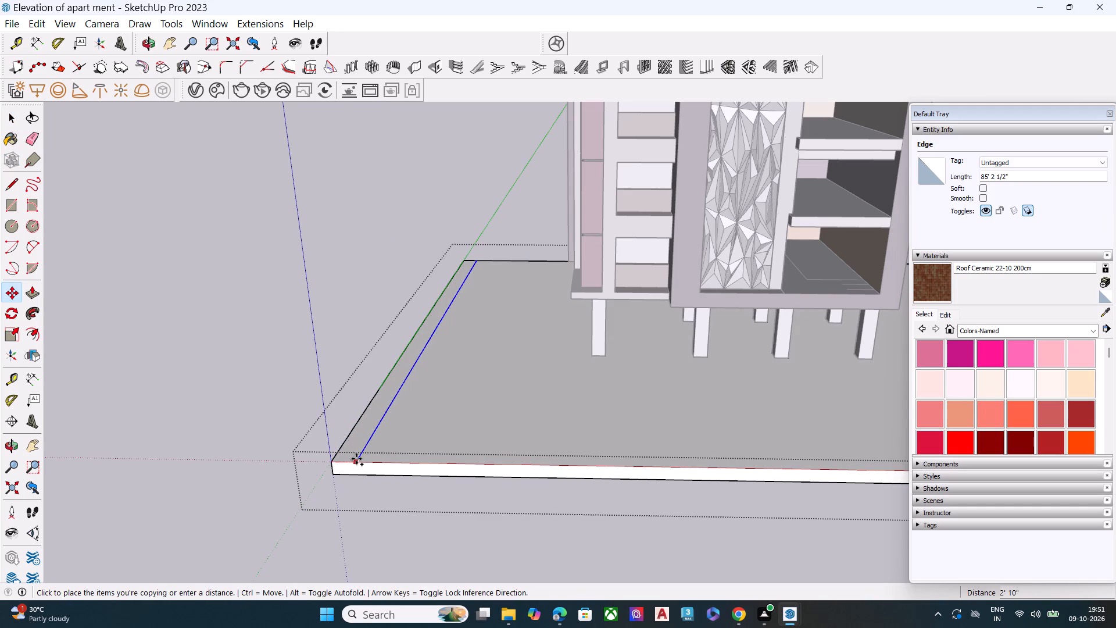
click(356, 459)
Copy the slab's top edge in front of the patterned facade about 2' 10 1/4" inward.
middle_drag(577, 447, 227, 484)
key(space)
click(348, 399)
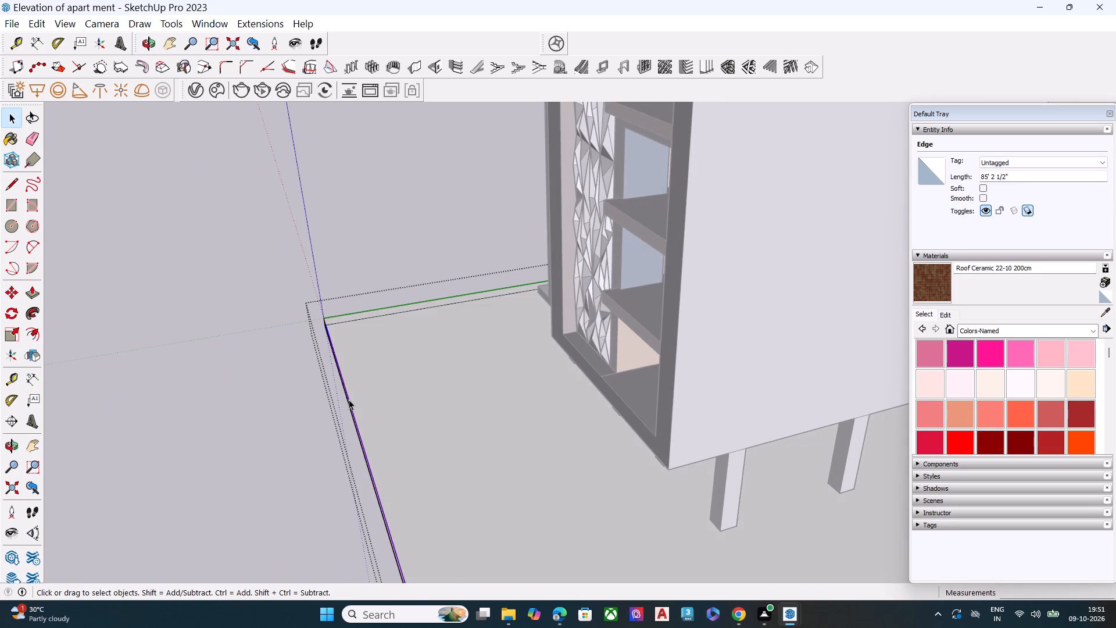
scroll(338, 369, down, 14)
key(m)
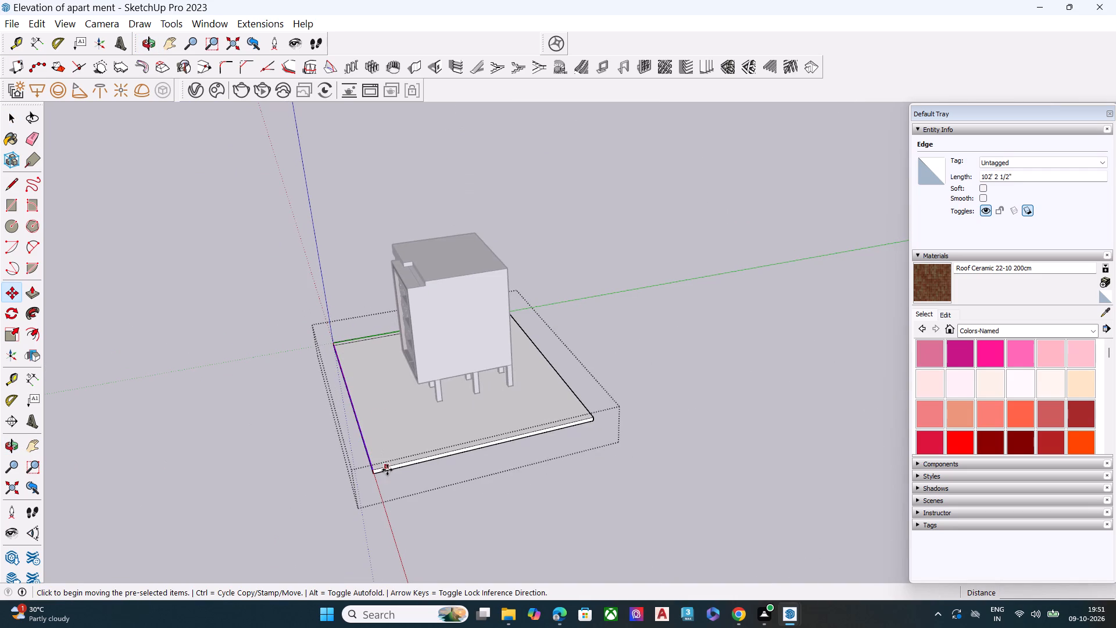
scroll(351, 428, up, 2)
scroll(351, 428, down, 1)
scroll(351, 428, up, 5)
click(356, 404)
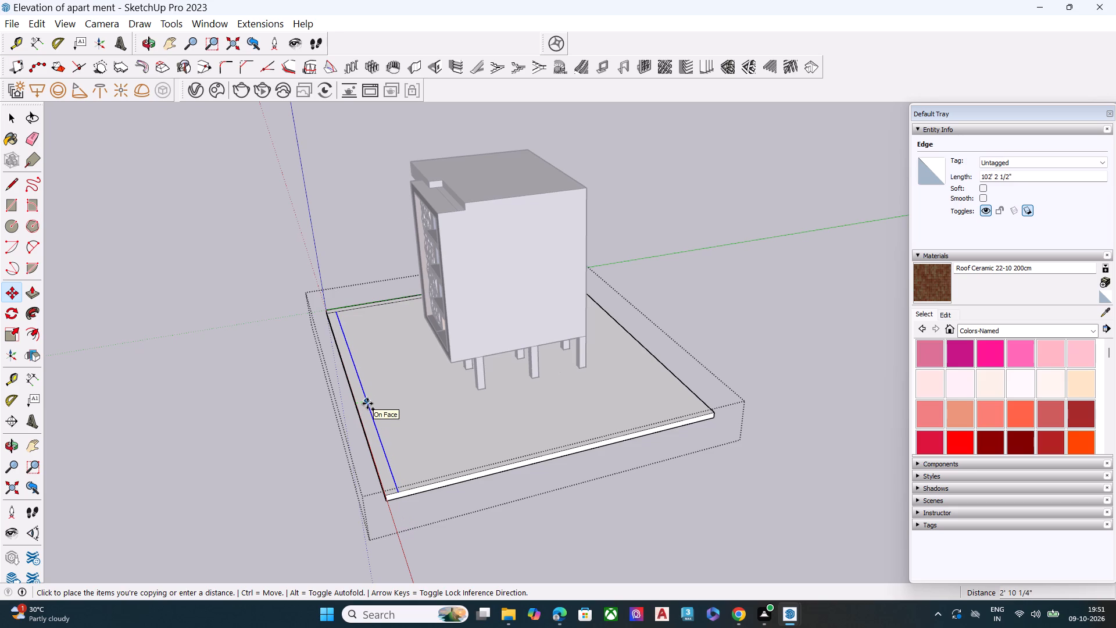
click(367, 404)
key(space)
Copy the slab's top edge beside the building's blank side wall about 3' 10 1/4" inward.
middle_drag(400, 473, 738, 523)
scroll(789, 499, up, 5)
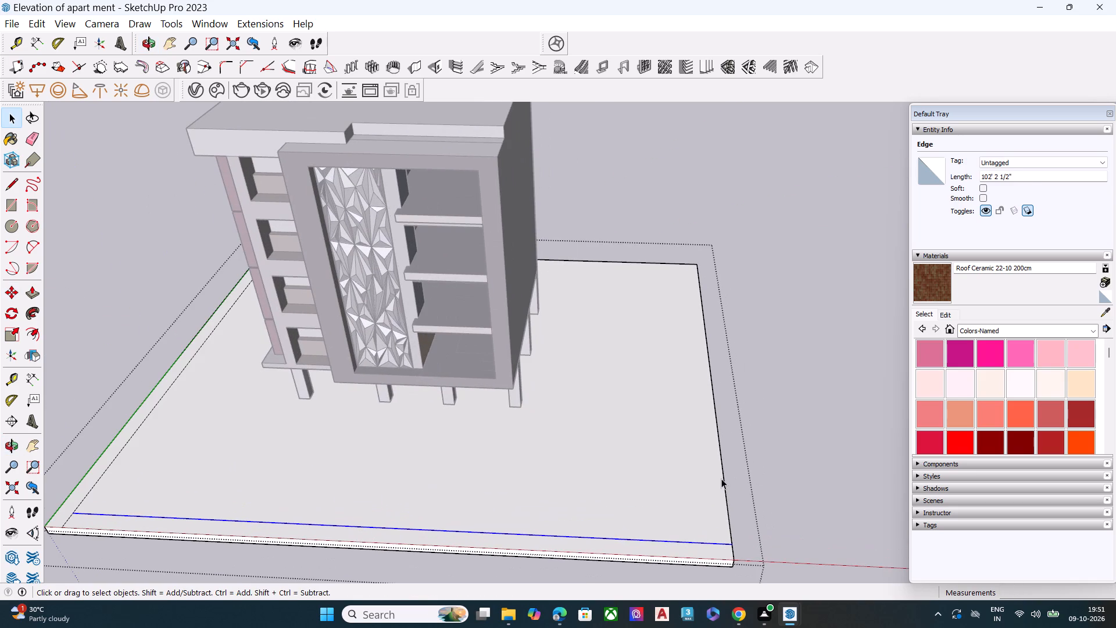
click(721, 479)
click(723, 479)
key(m)
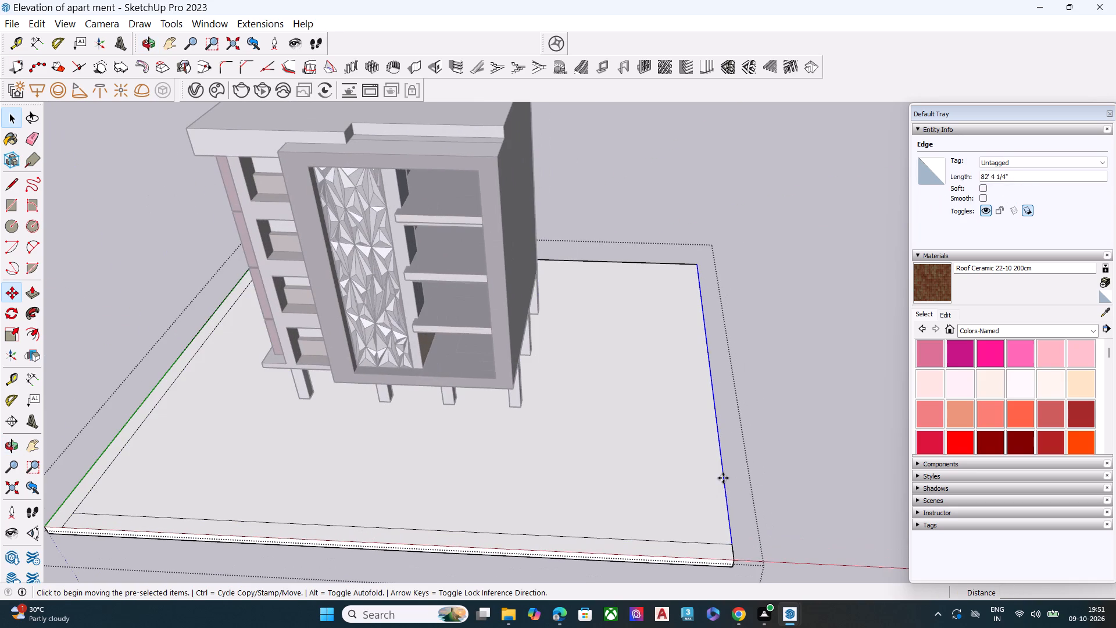
click(734, 545)
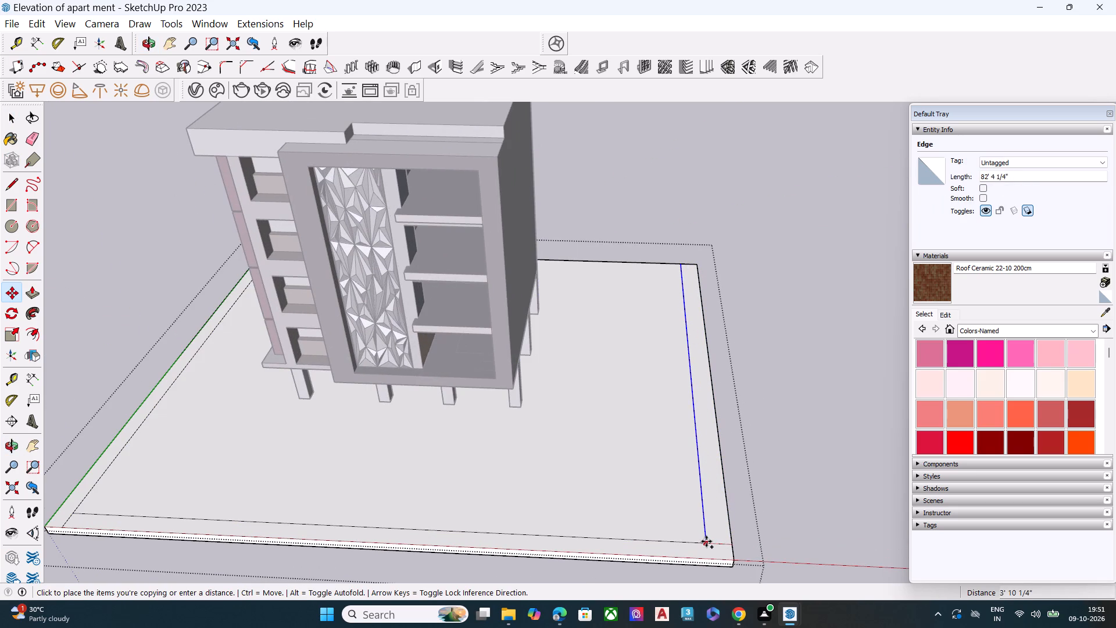
click(706, 541)
key(space)
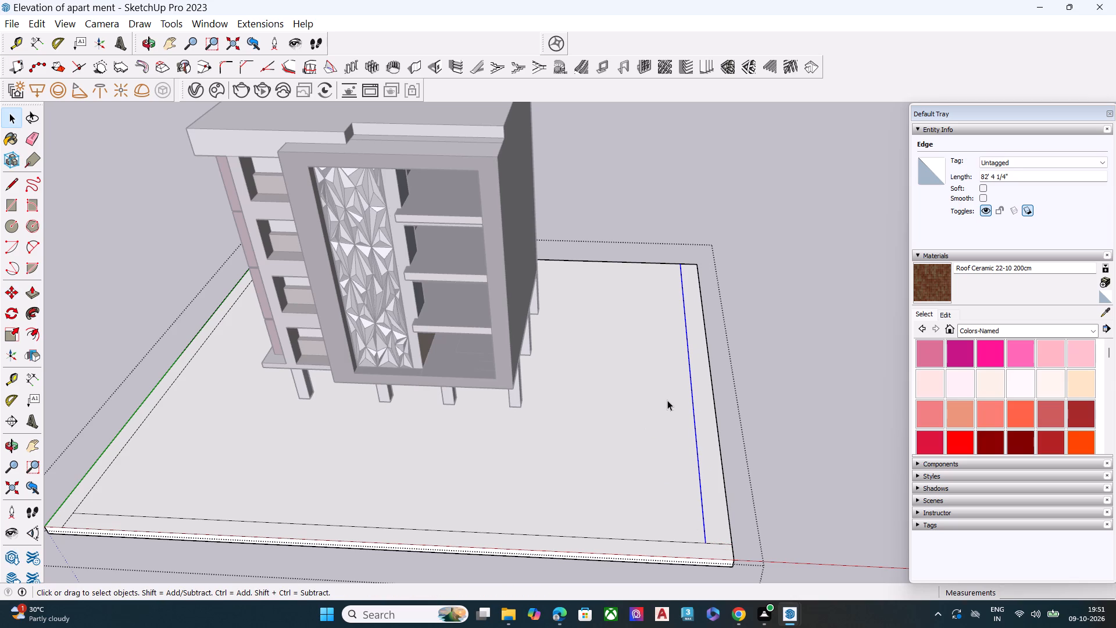
Move the copied line beside the blank side wall about 11" back toward the slab's outer edge.
scroll(677, 391, down, 1)
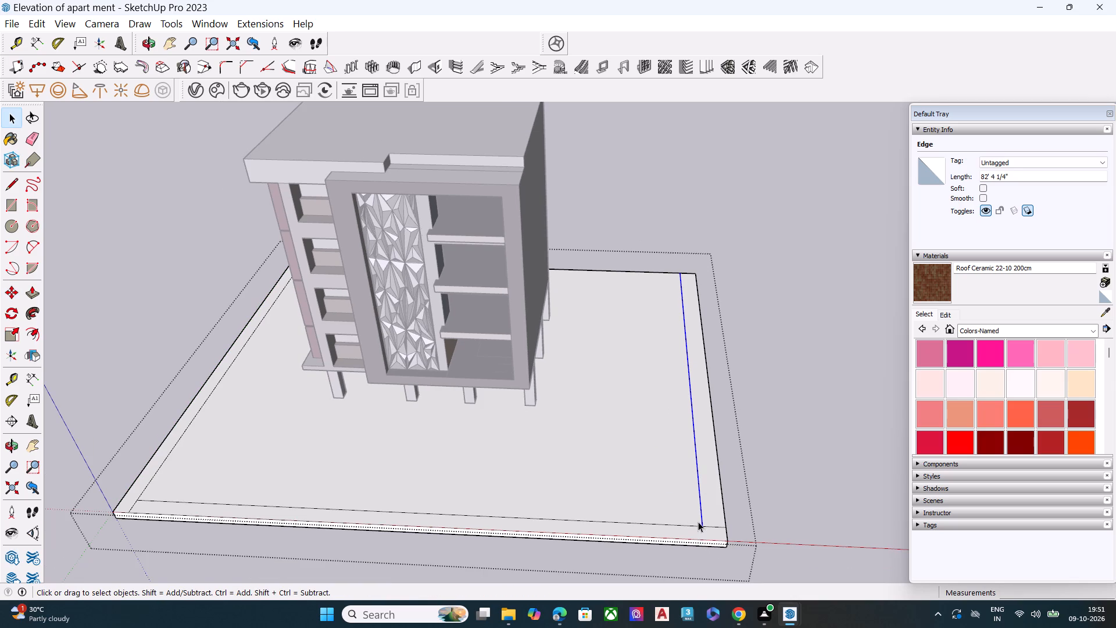
key(m)
click(704, 526)
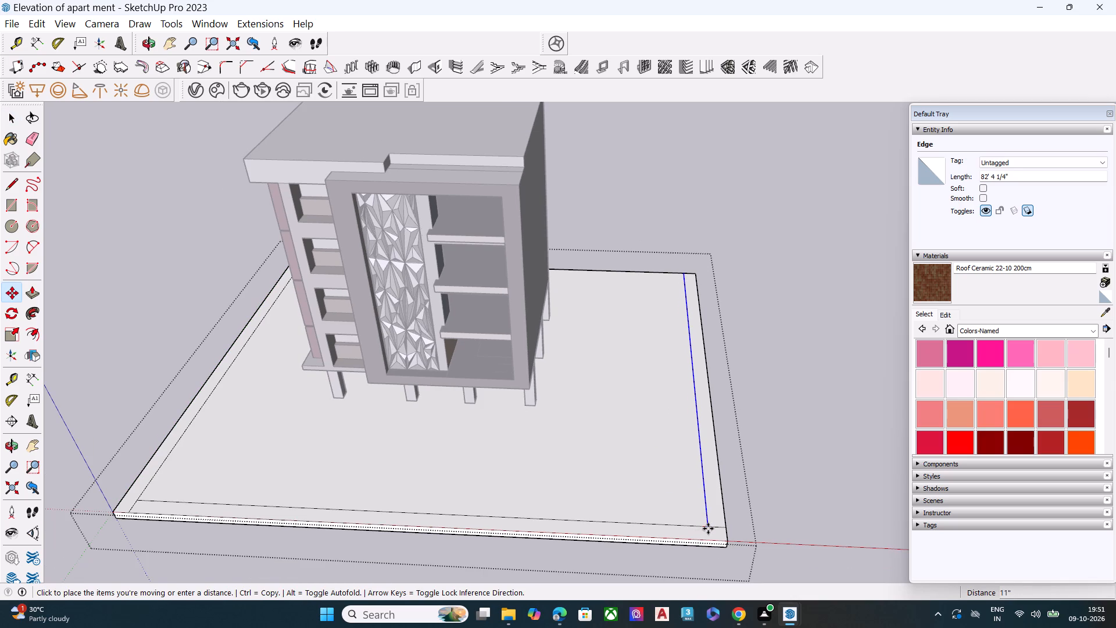
click(708, 529)
key(space)
Copy the slab's rear top edge inward along the side border line to form the fourth border strip.
middle_drag(721, 401, 332, 434)
scroll(320, 423, up, 1)
scroll(636, 347, down, 7)
scroll(710, 333, up, 7)
key(space)
click(696, 382)
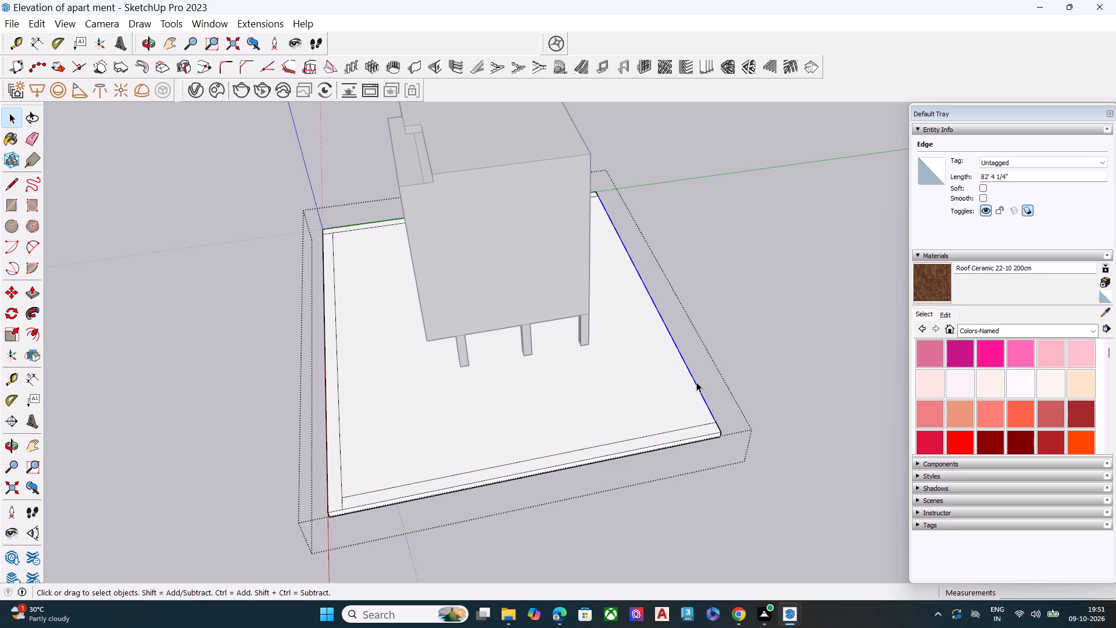
key(m)
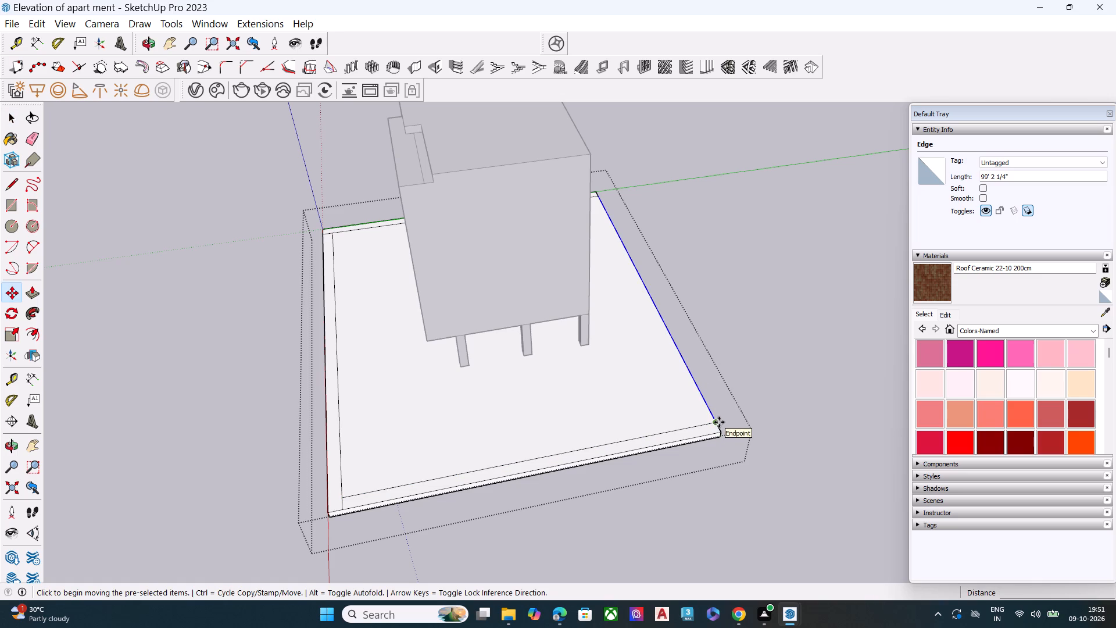
ctrl+click(719, 422)
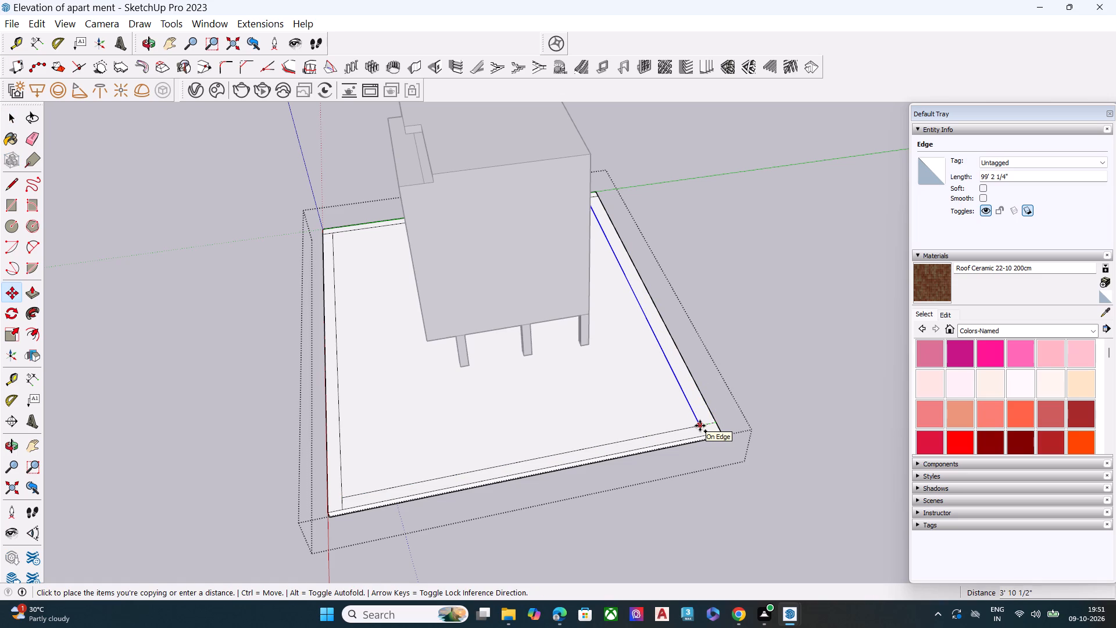
click(704, 424)
key(space)
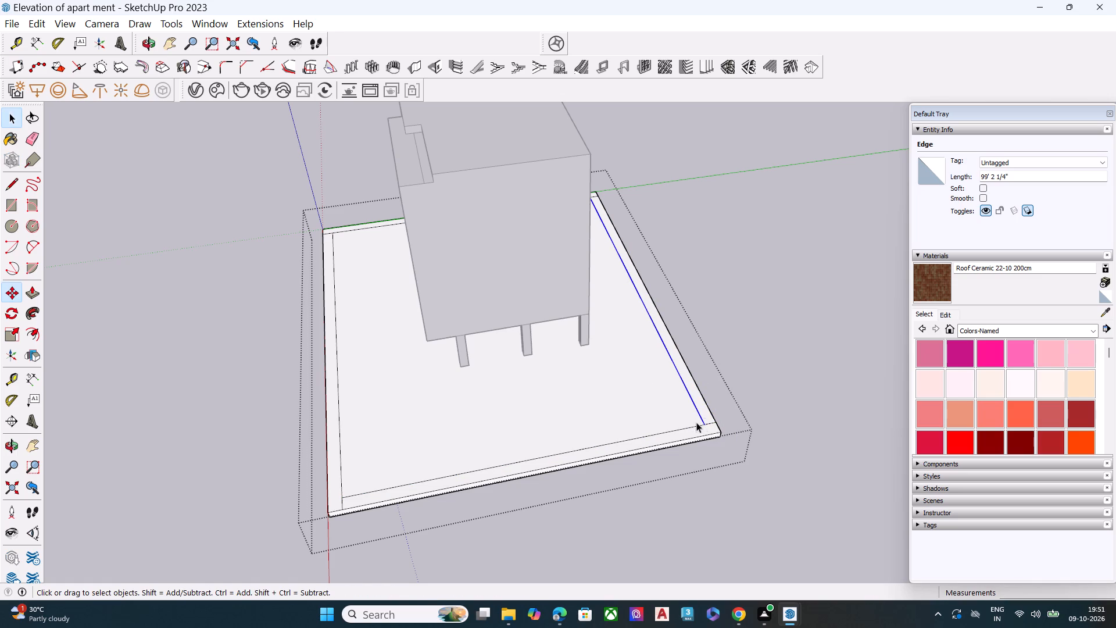
Erase the leftover border line segments at the slab's corners so the four strips join into one continuous perimeter border.
scroll(705, 411, up, 6)
key(e)
click(713, 436)
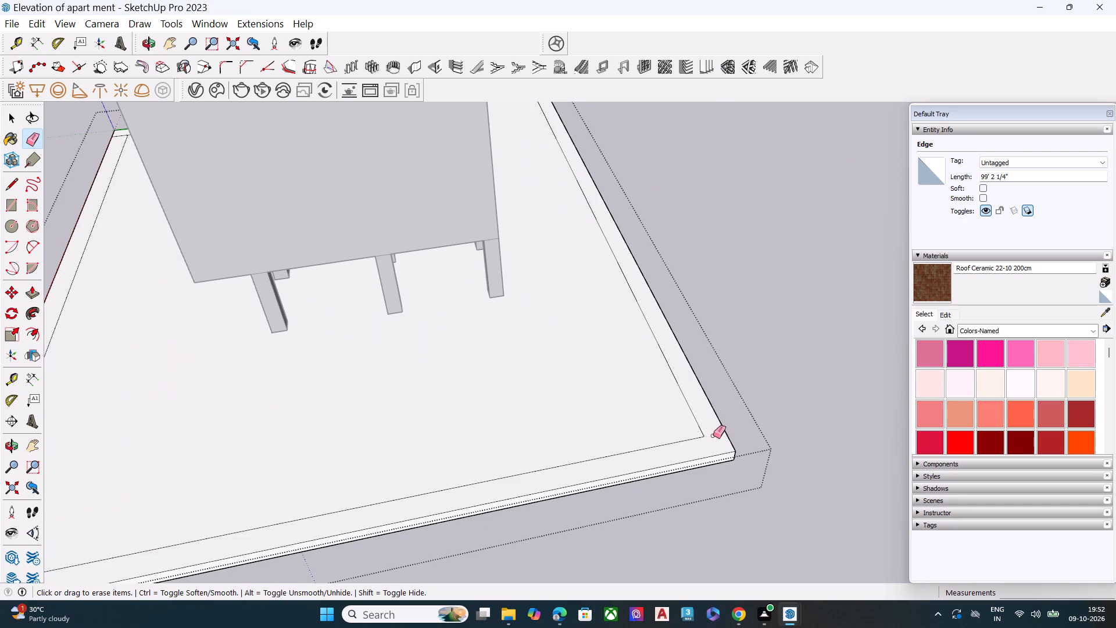
scroll(739, 405, up, 1)
scroll(737, 409, down, 1)
scroll(735, 412, up, 1)
scroll(735, 412, down, 5)
middle_drag(747, 409, 396, 440)
scroll(851, 205, up, 4)
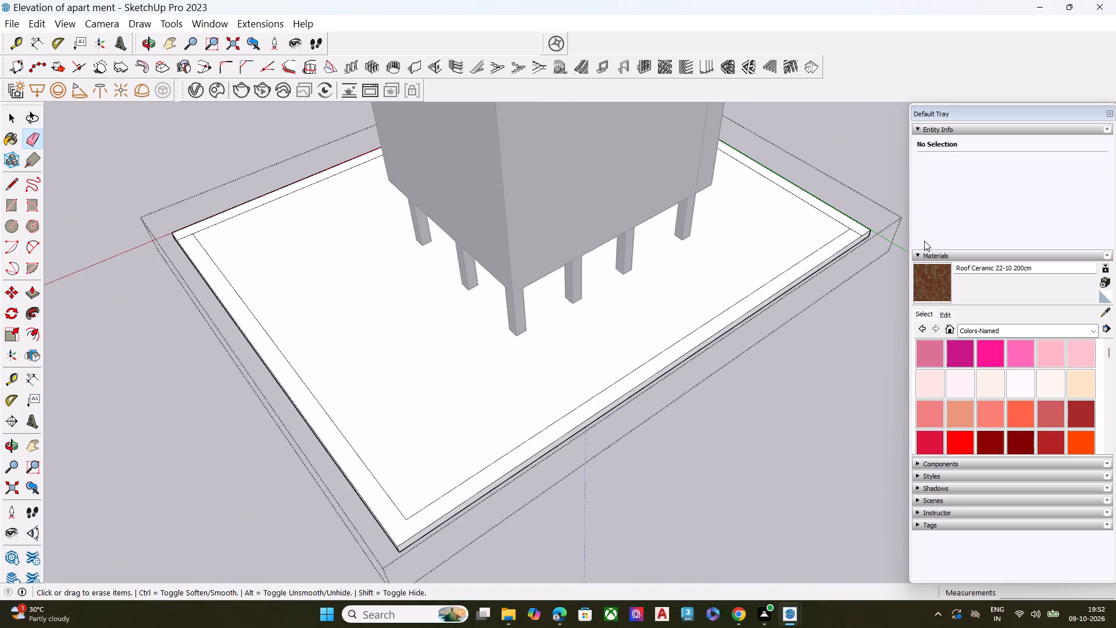
scroll(924, 241, up, 8)
scroll(846, 229, down, 1)
scroll(859, 232, up, 9)
click(853, 248)
scroll(664, 252, down, 3)
scroll(660, 261, up, 1)
scroll(659, 263, down, 17)
middle_drag(325, 293, 480, 289)
scroll(367, 291, down, 1)
scroll(222, 392, up, 12)
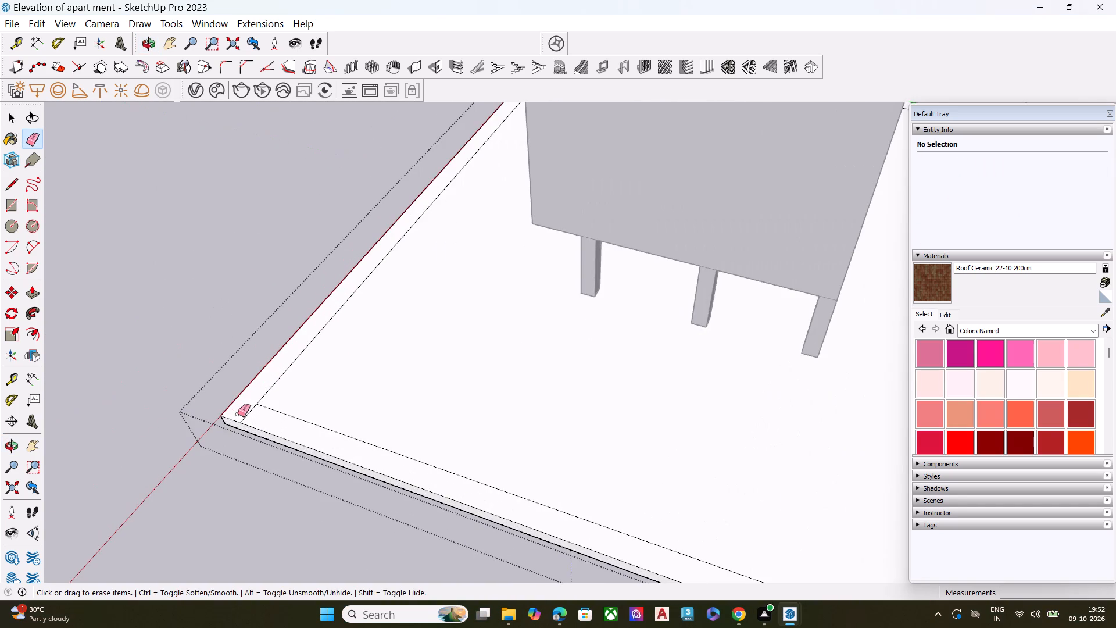
click(249, 415)
scroll(301, 379, down, 6)
middle_drag(273, 383, 807, 385)
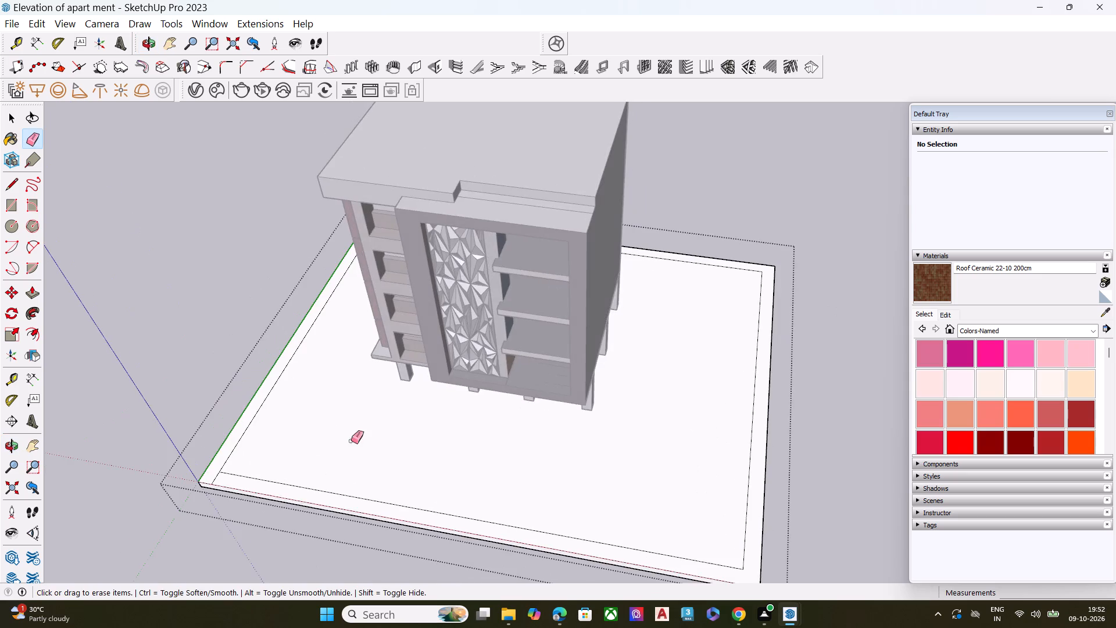
scroll(224, 451, up, 6)
click(217, 490)
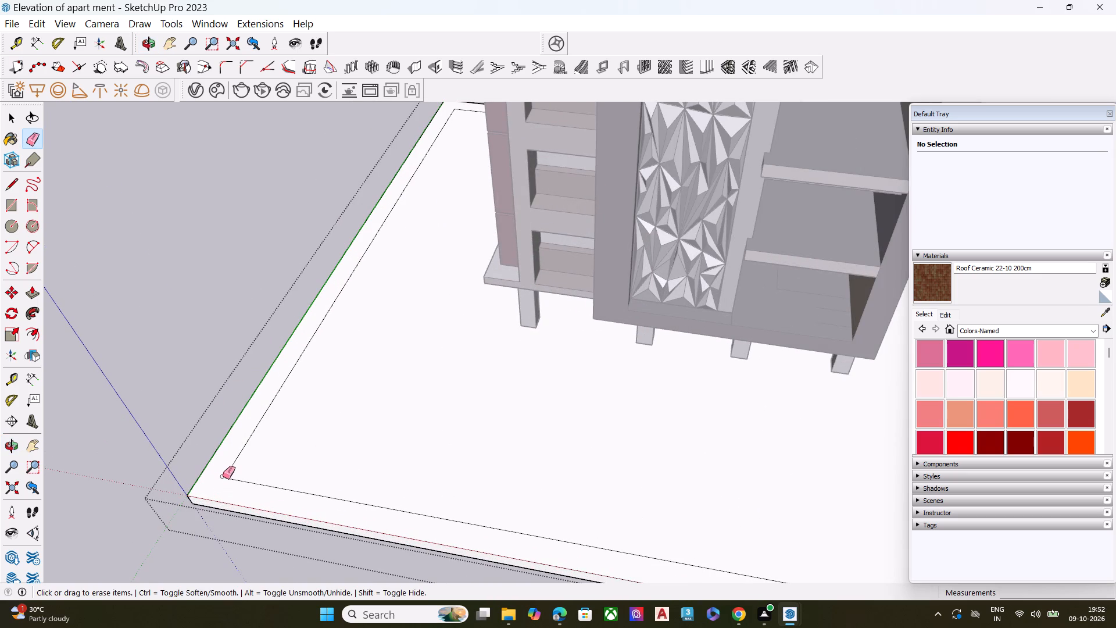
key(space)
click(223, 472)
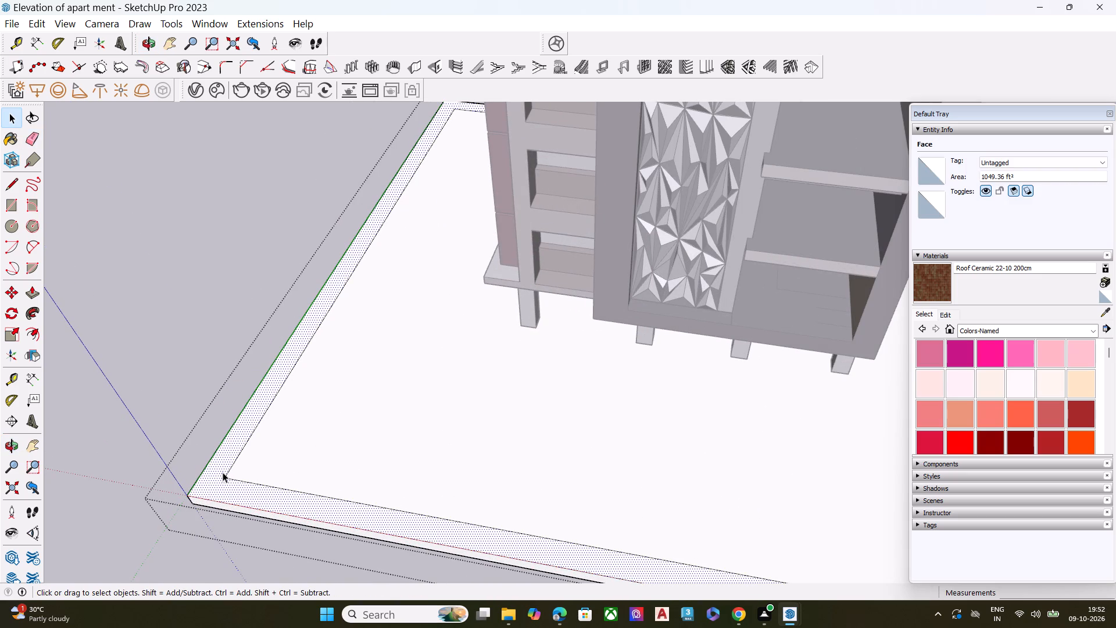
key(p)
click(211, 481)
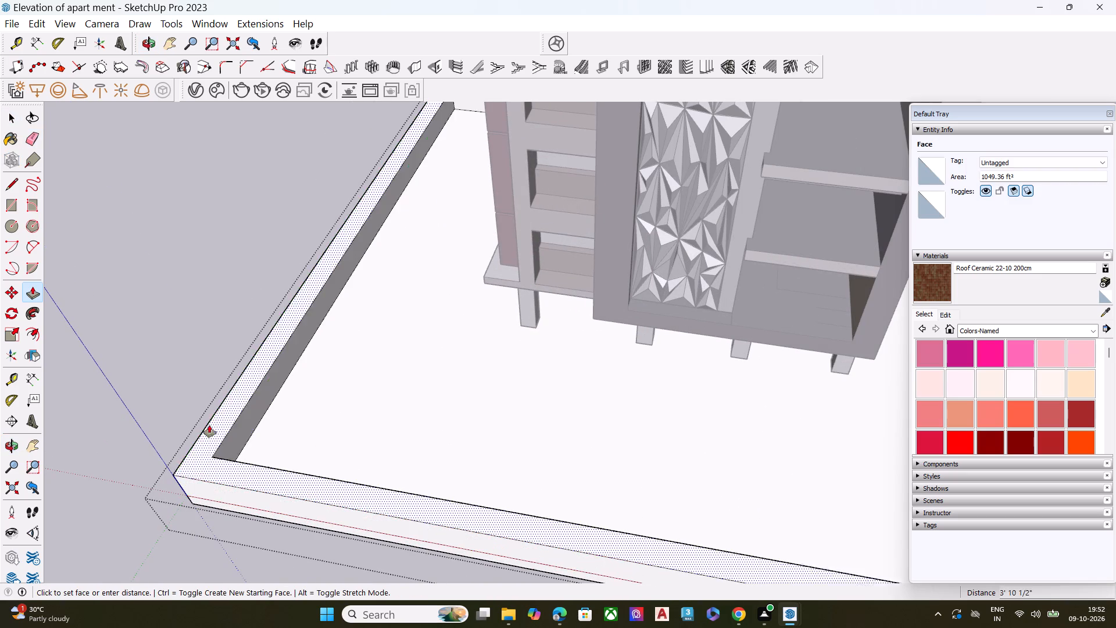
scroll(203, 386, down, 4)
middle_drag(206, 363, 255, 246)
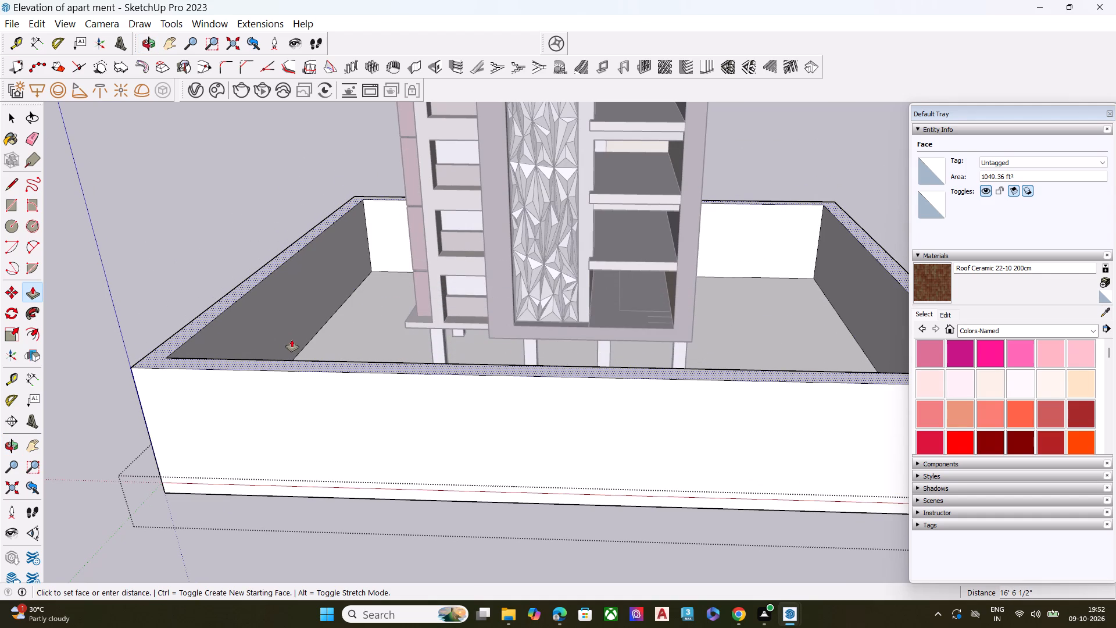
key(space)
Draw two short lines across the border strip in front of the patterned facade, one near the balcony-side corner and one farther along.
scroll(276, 348, down, 1)
middle_drag(278, 348, 287, 528)
scroll(298, 526, down, 6)
scroll(297, 559, up, 9)
scroll(321, 505, up, 6)
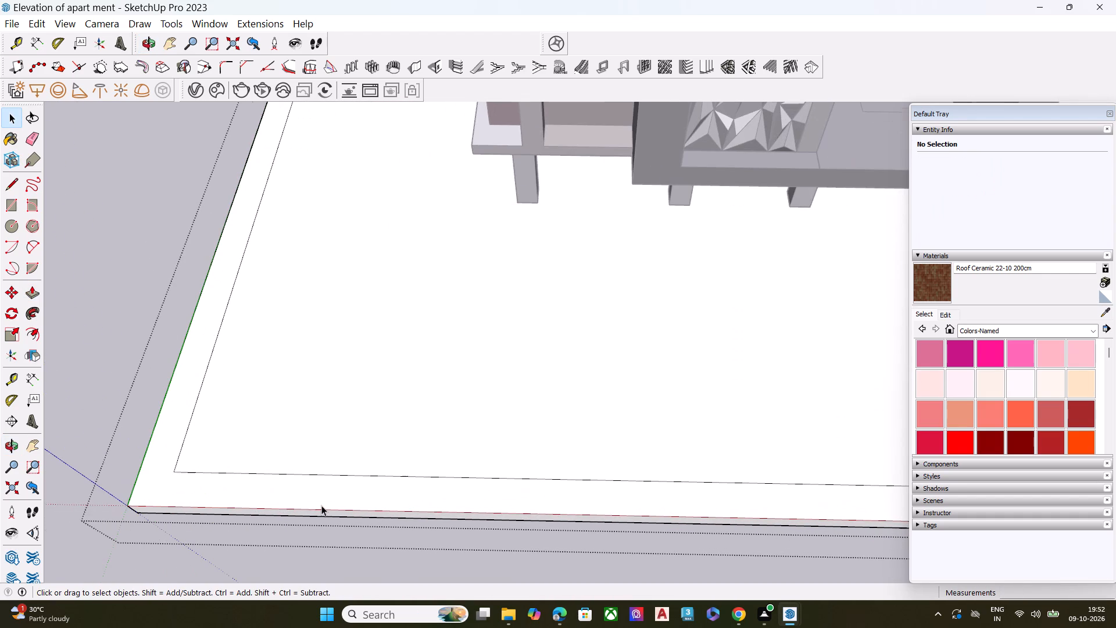
key(l)
click(233, 473)
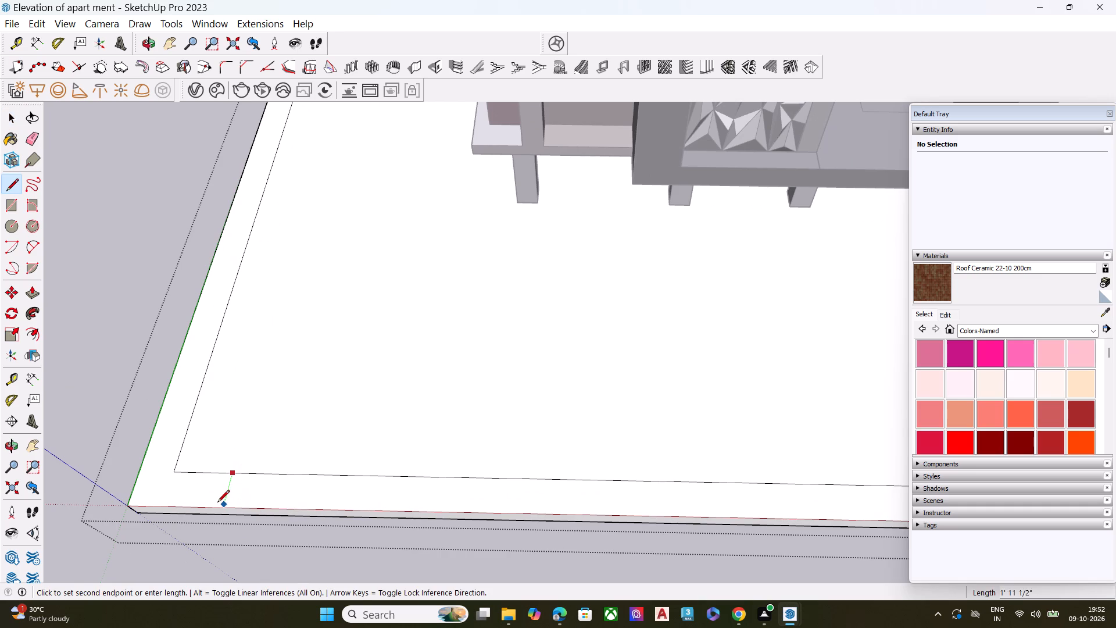
click(223, 511)
key(space)
scroll(165, 436, down, 6)
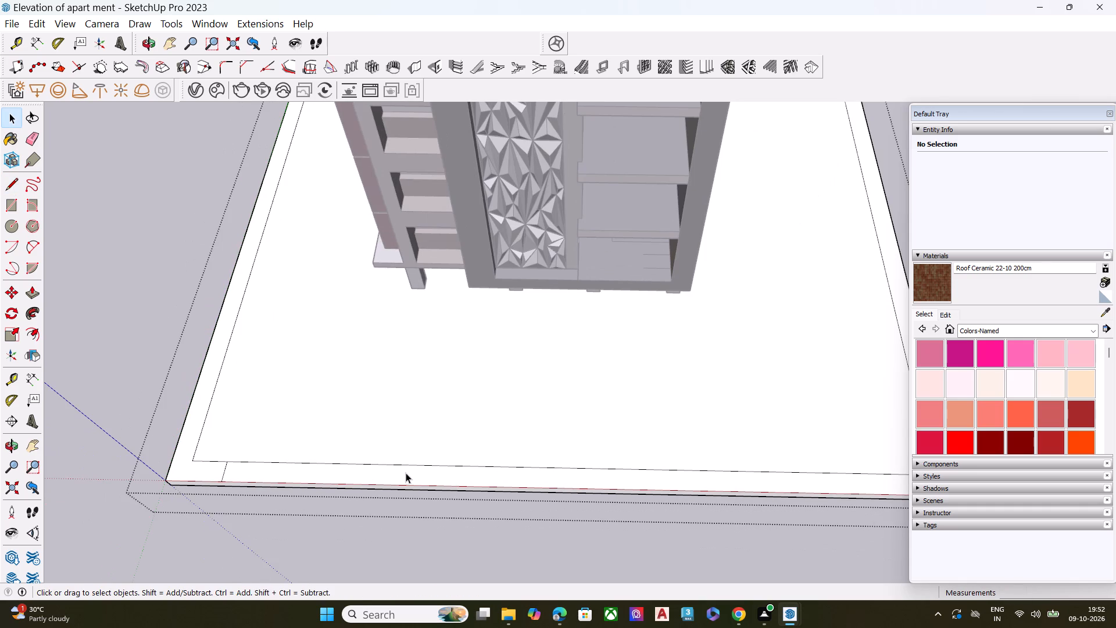
key(l)
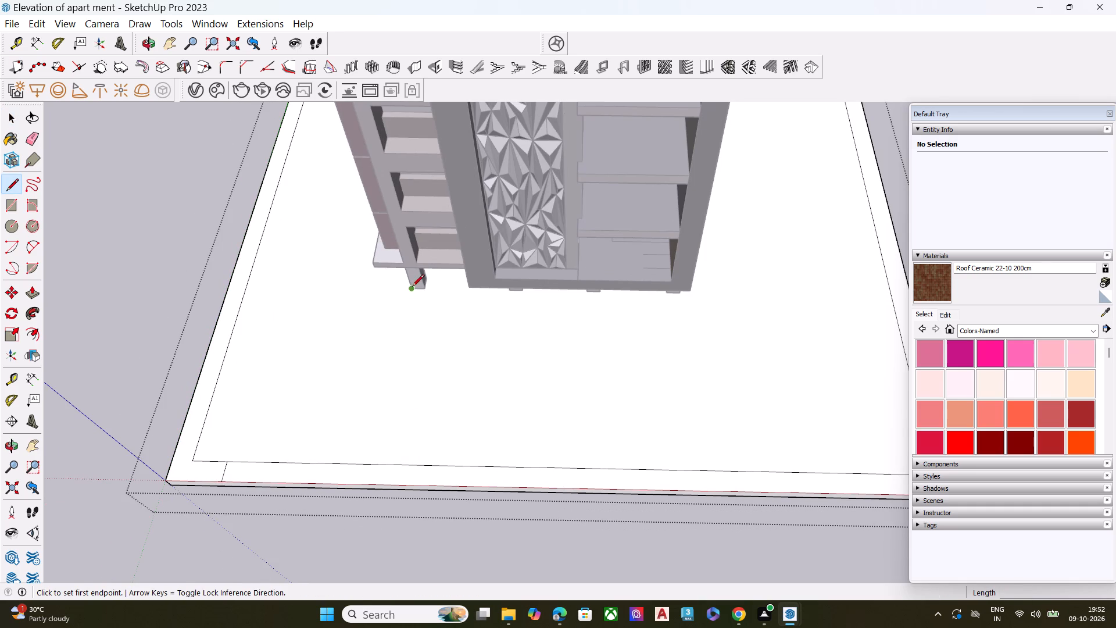
click(400, 467)
click(399, 484)
key(space)
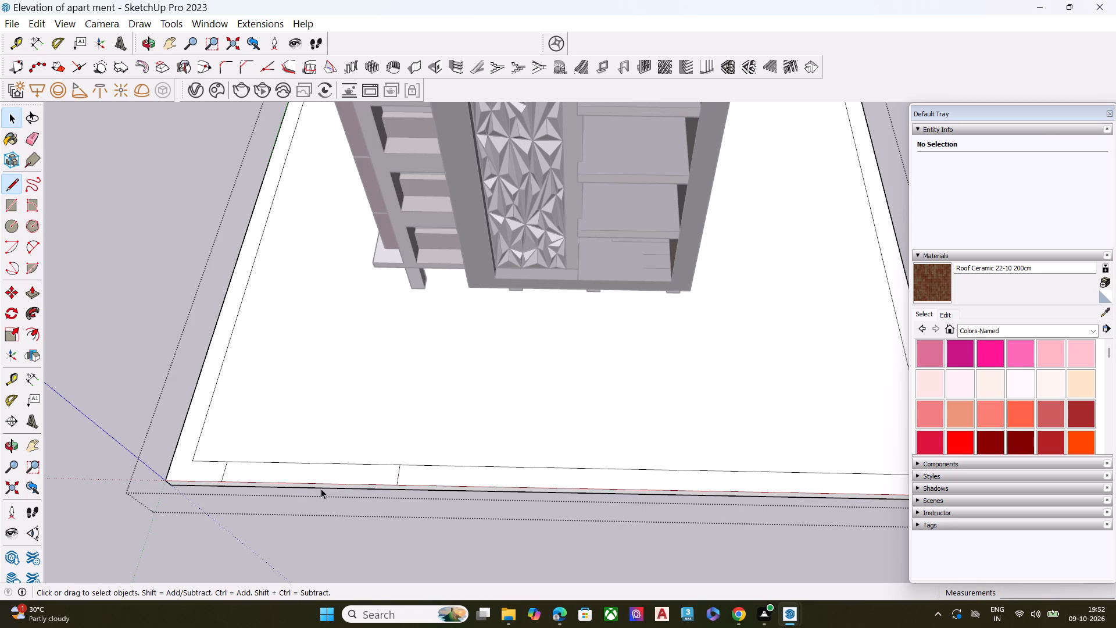
Draw two more lines across the same front strip, one near the blank-wall-side corner and one farther in from it.
scroll(256, 482, down, 6)
scroll(601, 488, up, 5)
key(l)
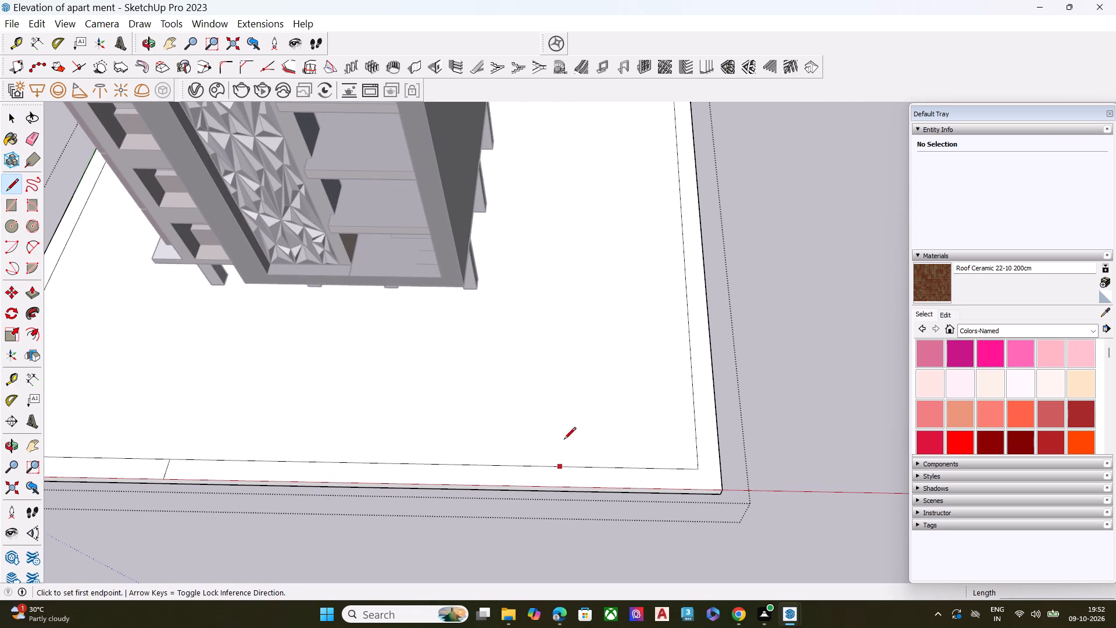
click(670, 469)
click(671, 490)
click(465, 468)
click(460, 485)
key(space)
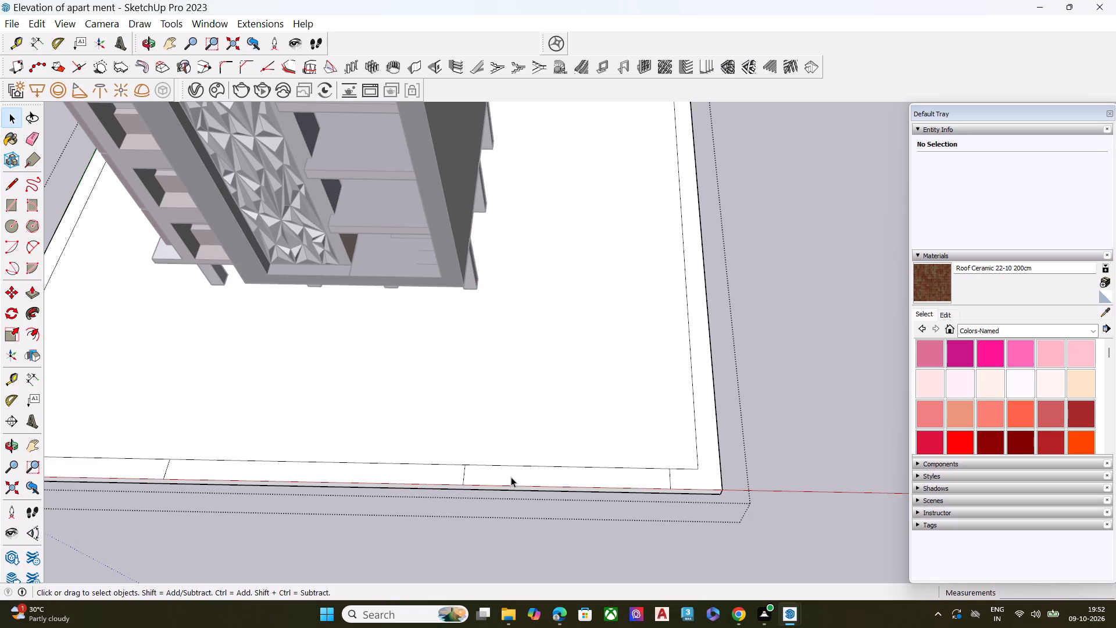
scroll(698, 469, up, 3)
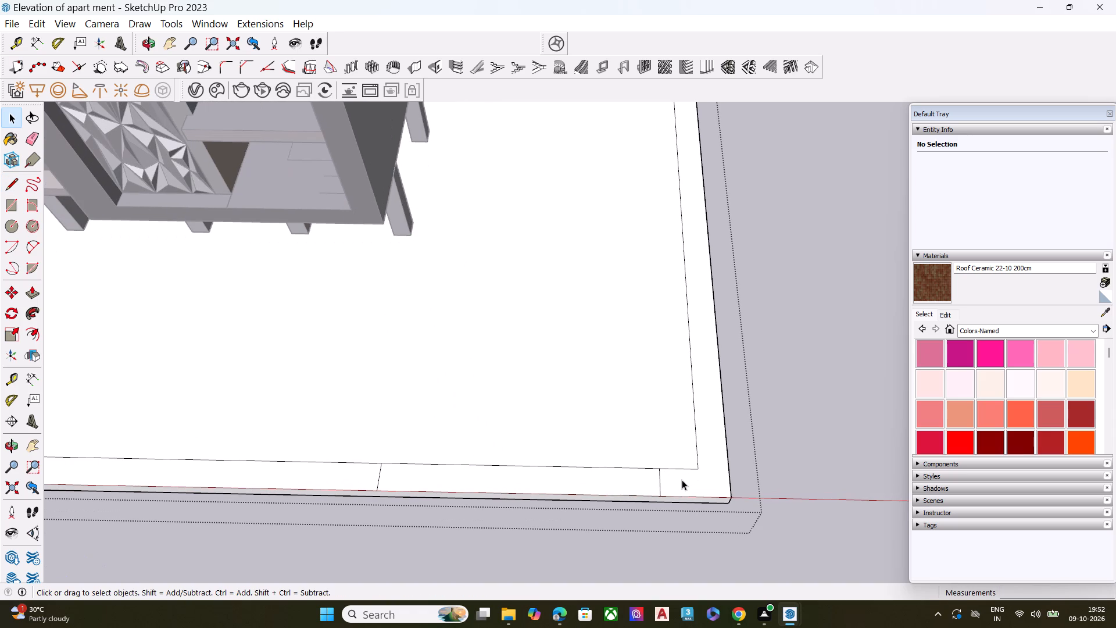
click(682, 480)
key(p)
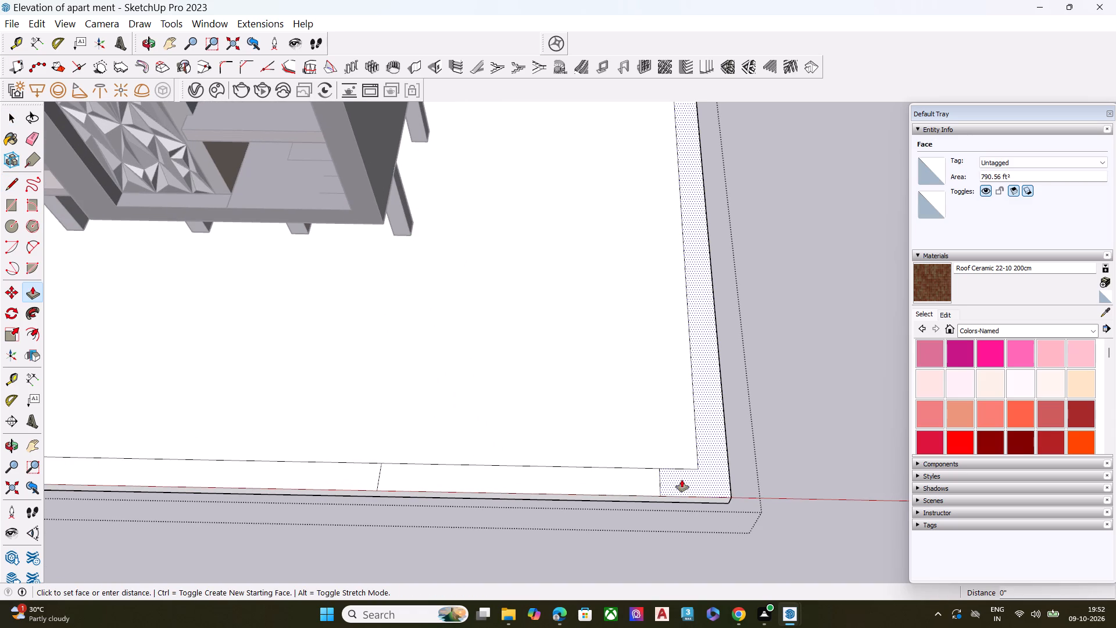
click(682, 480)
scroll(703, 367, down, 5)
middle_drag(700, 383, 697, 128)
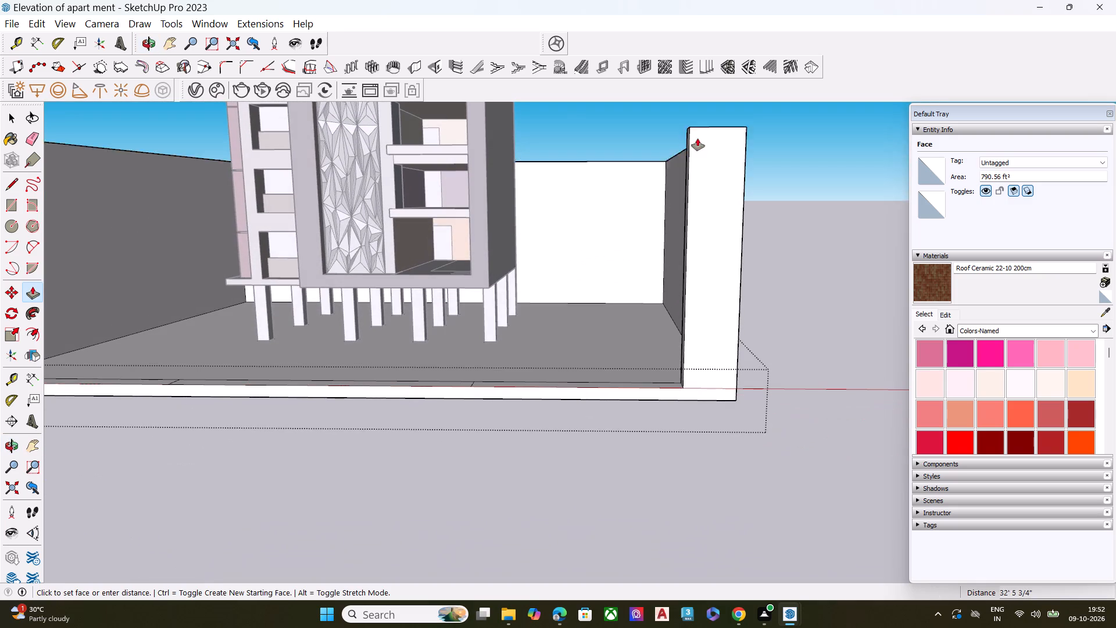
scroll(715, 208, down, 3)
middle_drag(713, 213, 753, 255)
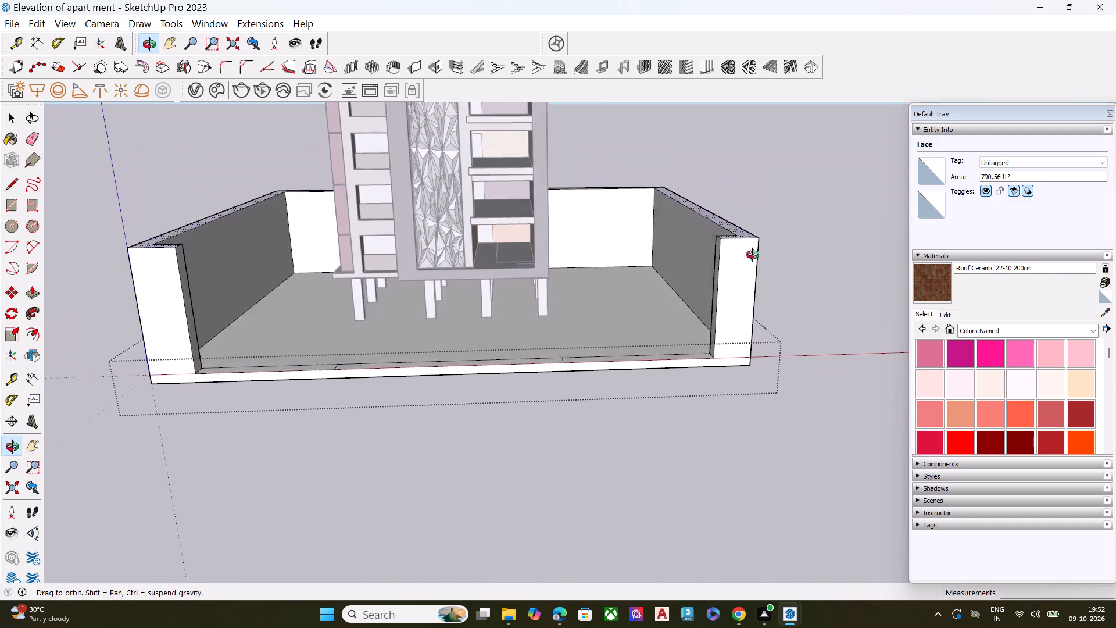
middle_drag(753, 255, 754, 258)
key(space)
Push/Pull the border face around the sides, rear and front corners up about 6' 9 3/4" to form the boundary wall.
scroll(149, 335, up, 6)
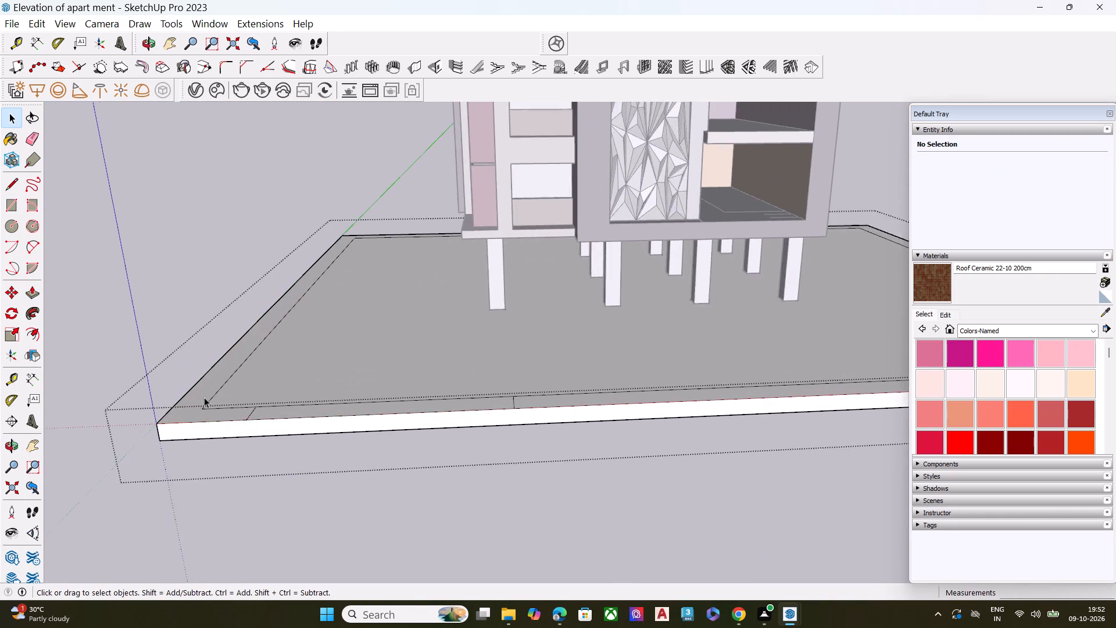
scroll(213, 401, up, 1)
scroll(195, 397, down, 5)
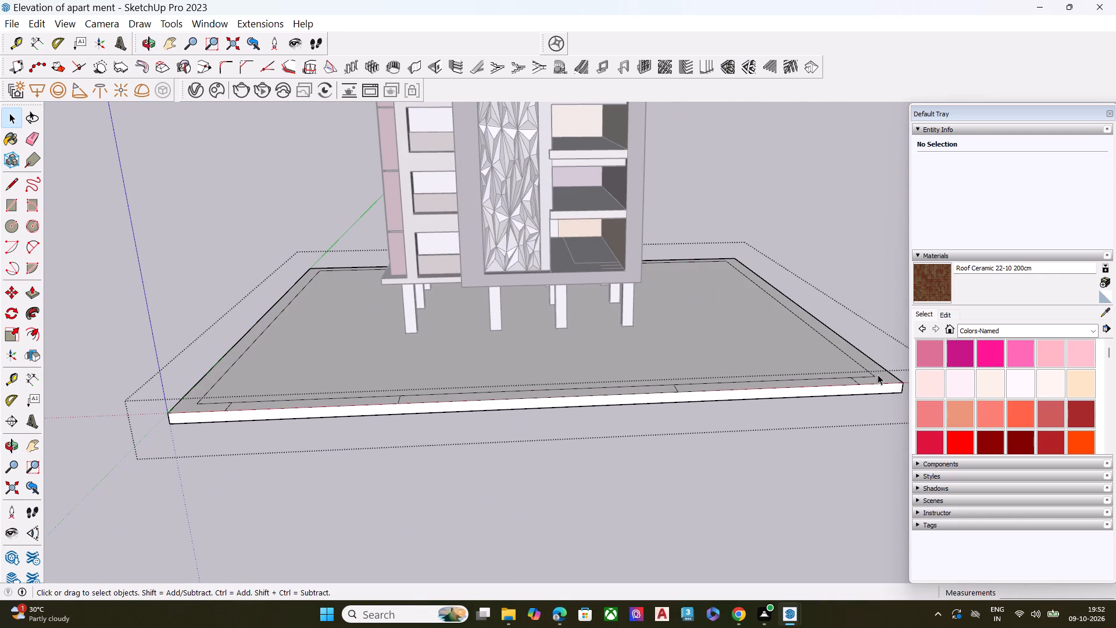
click(878, 372)
key(p)
click(877, 374)
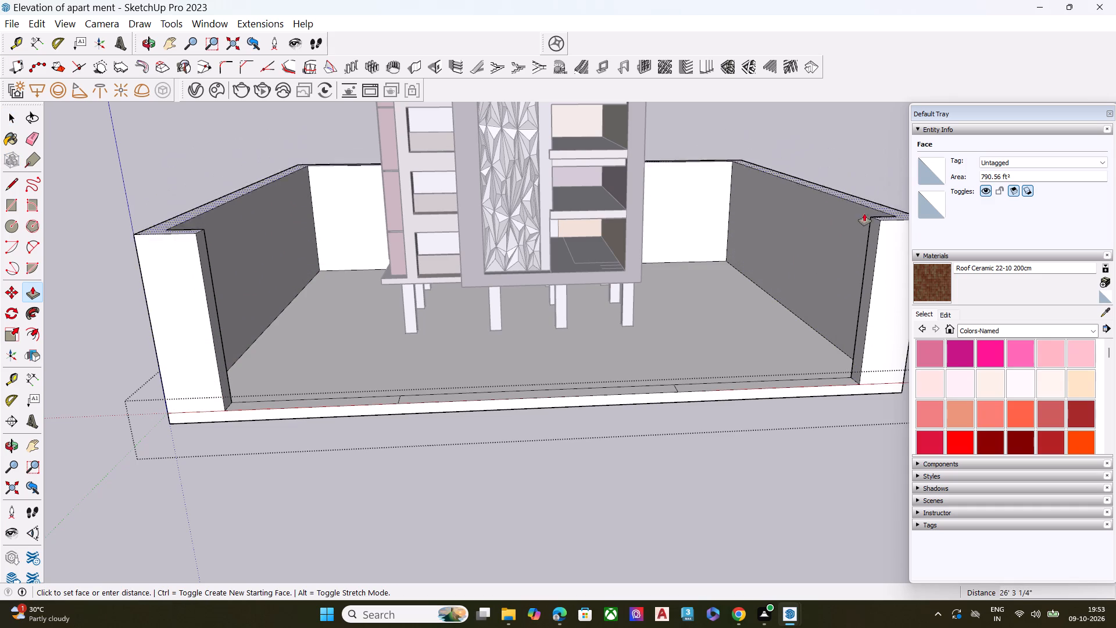
middle_drag(879, 285, 869, 223)
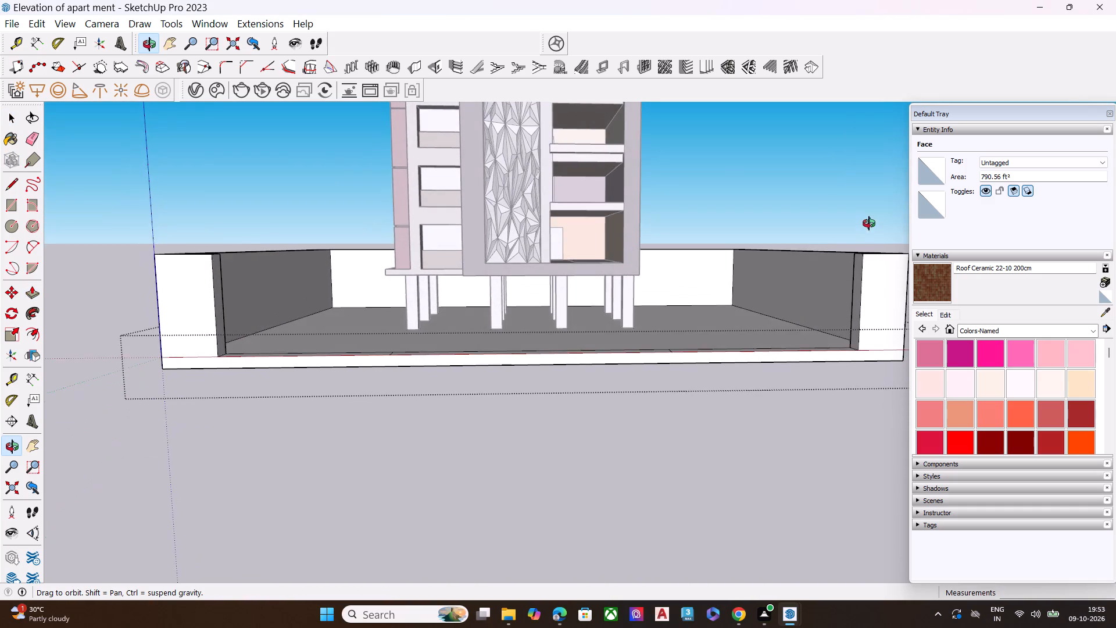
middle_drag(869, 223, 875, 227)
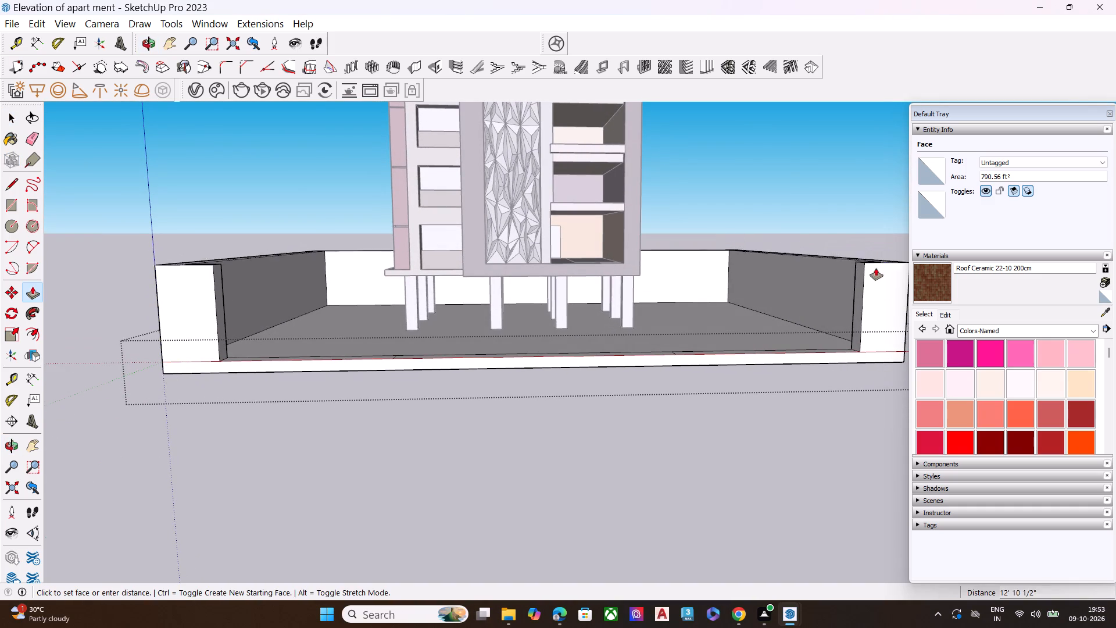
click(872, 303)
key(space)
Push the inner face of the balcony-side boundary wall about 1' 1 1/4" outward to make the wall thinner.
middle_drag(371, 290, 354, 464)
scroll(307, 419, up, 5)
click(212, 372)
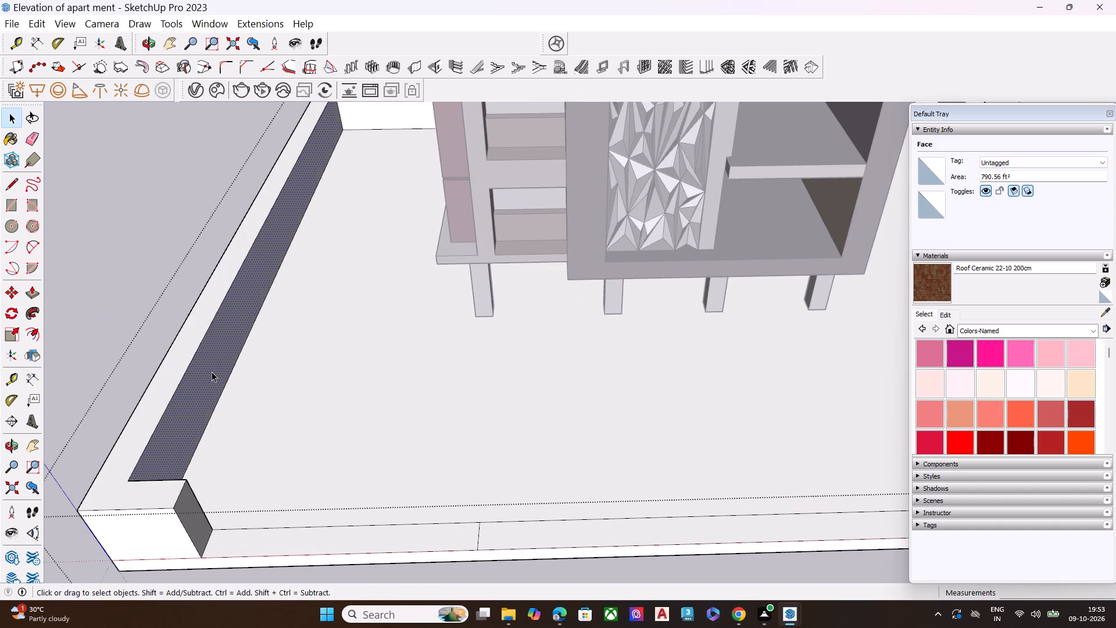
key(p)
click(214, 373)
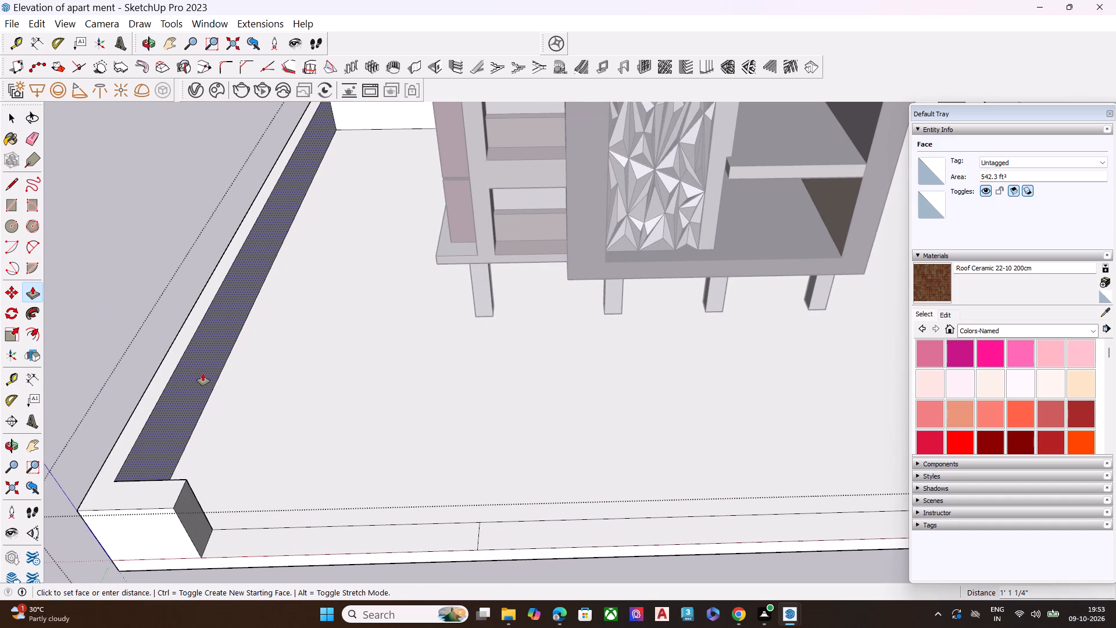
click(203, 373)
key(space)
Push the inner face of the rear boundary wall slightly outward to make the wall thinner.
middle_drag(176, 306, 635, 301)
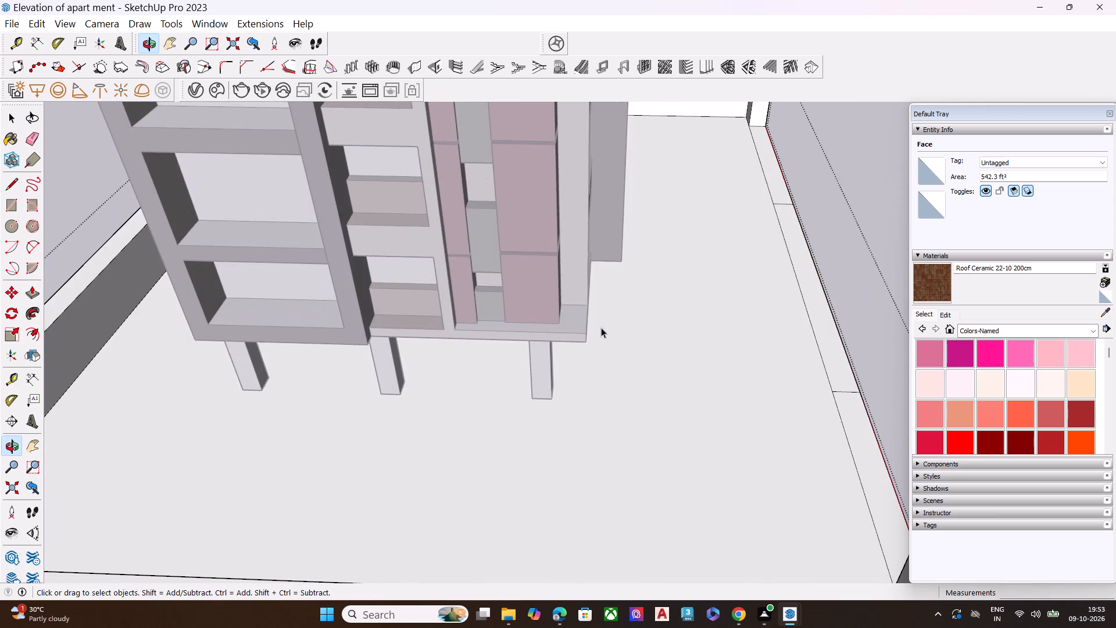
scroll(333, 335, down, 8)
scroll(86, 385, up, 7)
click(243, 426)
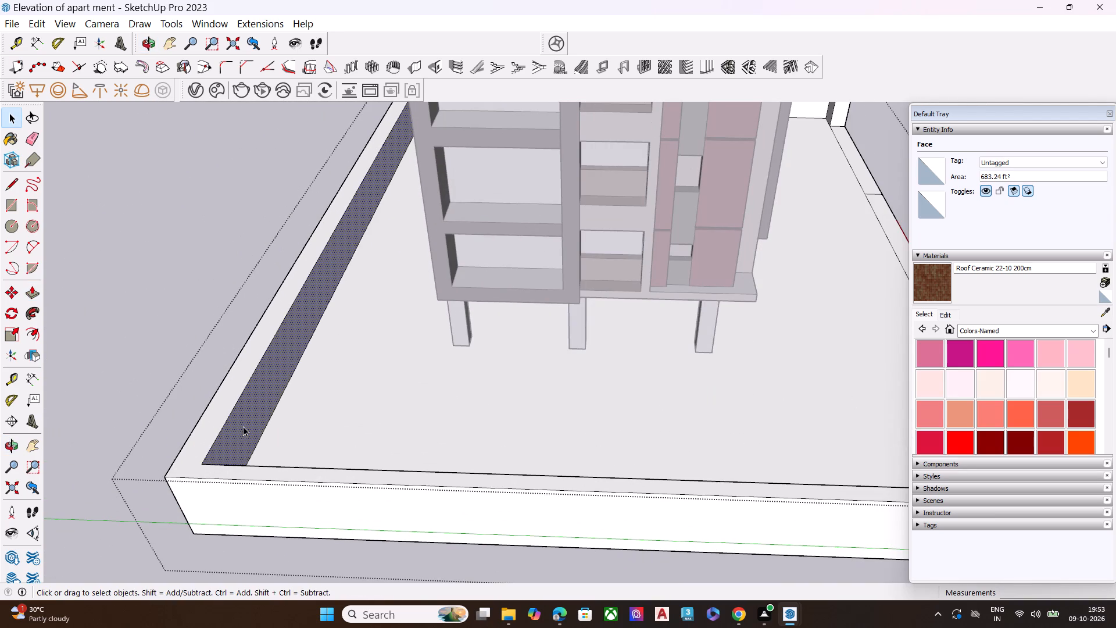
key(p)
click(243, 426)
click(231, 426)
key(space)
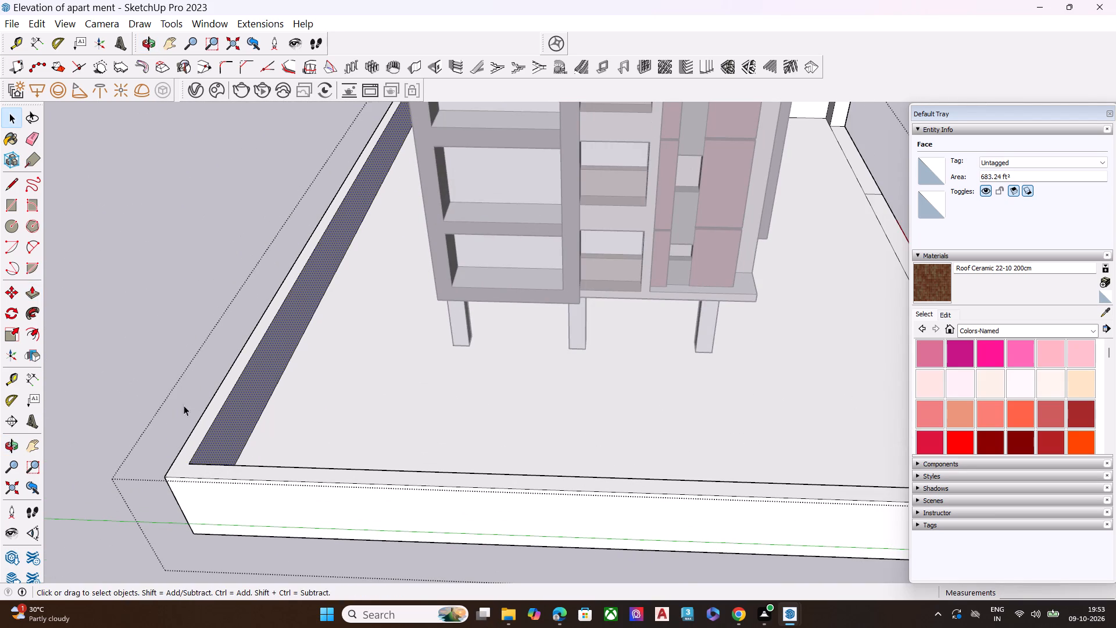
Push the inner face of the boundary wall beside the building's blank side about 1' 3 1/4" outward to thin it.
middle_drag(208, 402, 634, 386)
scroll(267, 399, down, 8)
scroll(128, 369, up, 16)
click(187, 414)
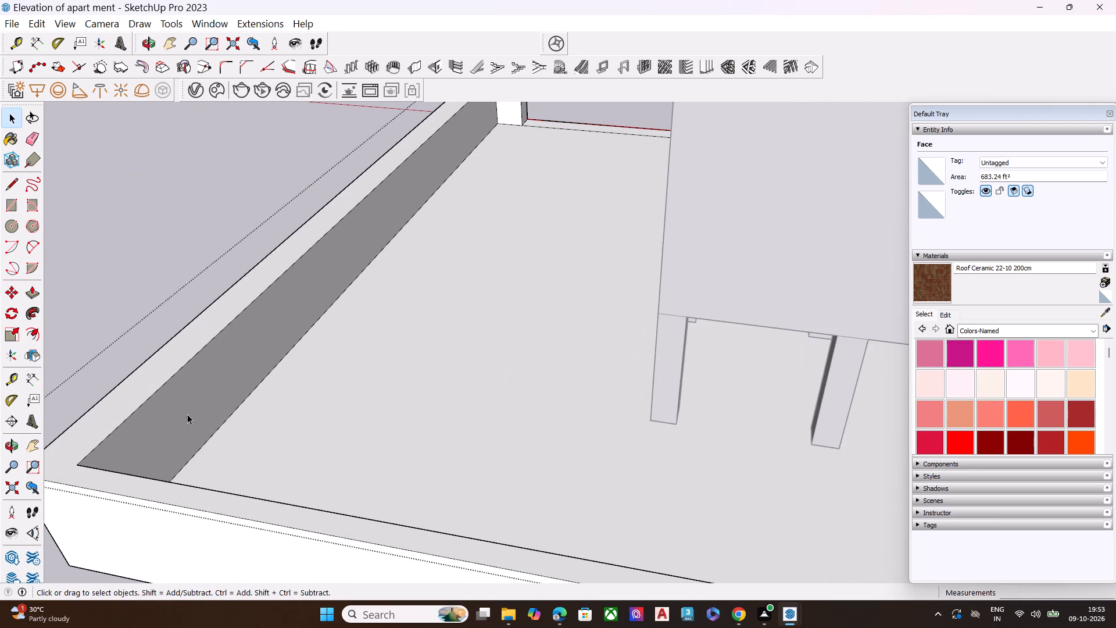
key(p)
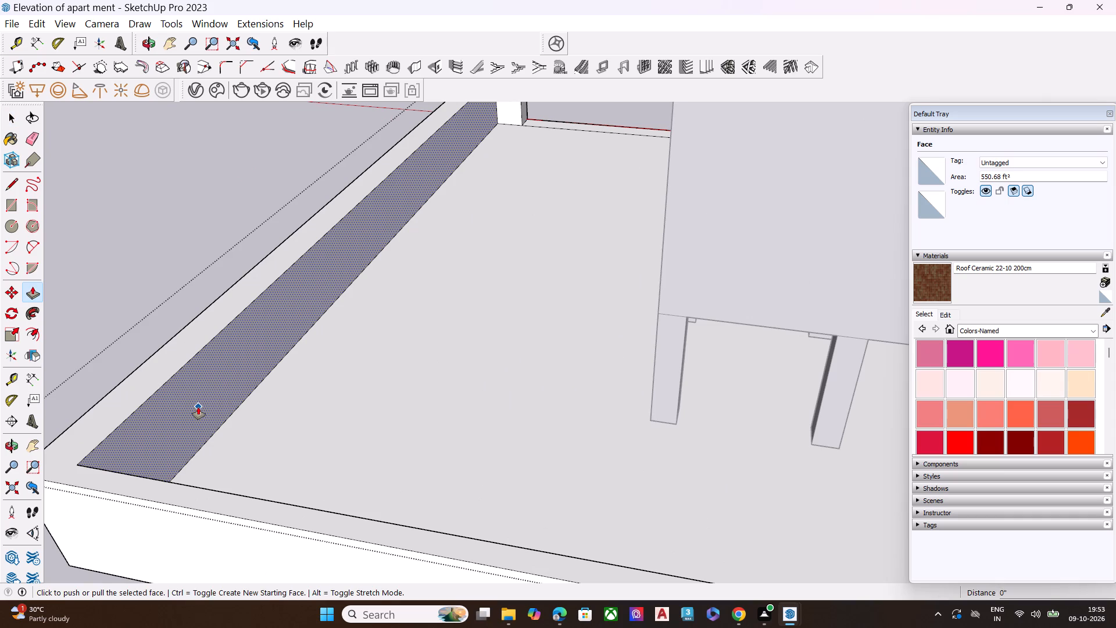
click(198, 407)
click(183, 407)
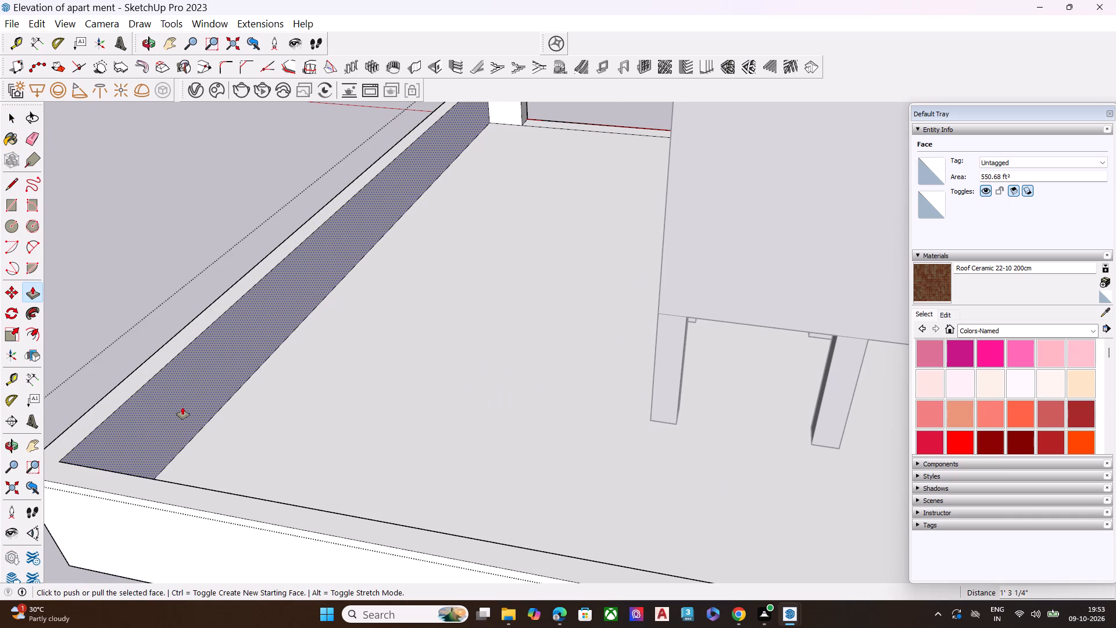
key(space)
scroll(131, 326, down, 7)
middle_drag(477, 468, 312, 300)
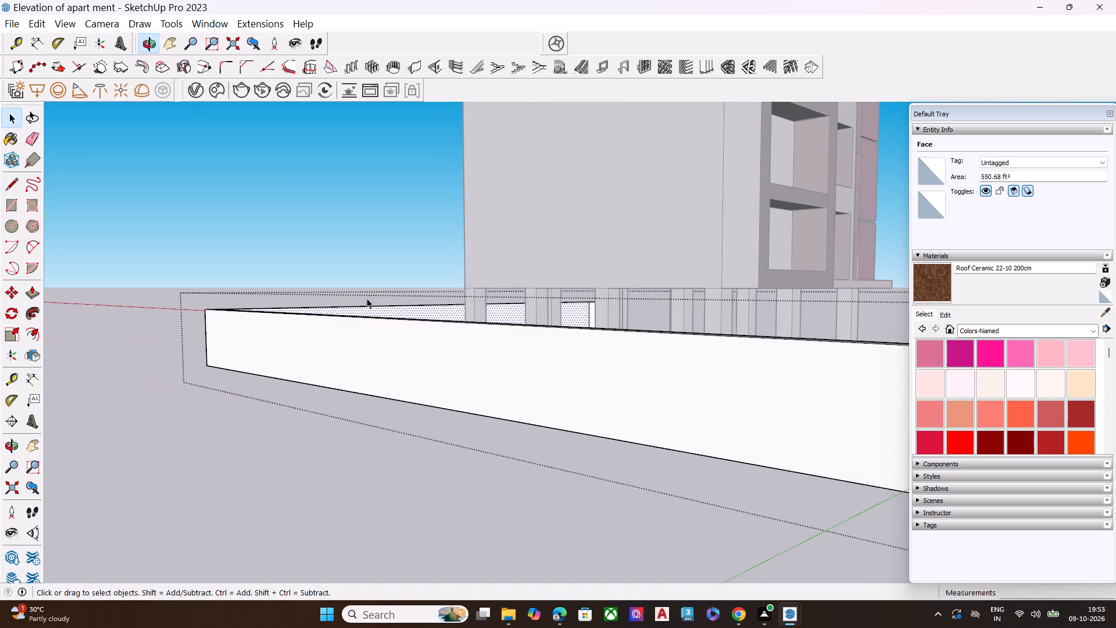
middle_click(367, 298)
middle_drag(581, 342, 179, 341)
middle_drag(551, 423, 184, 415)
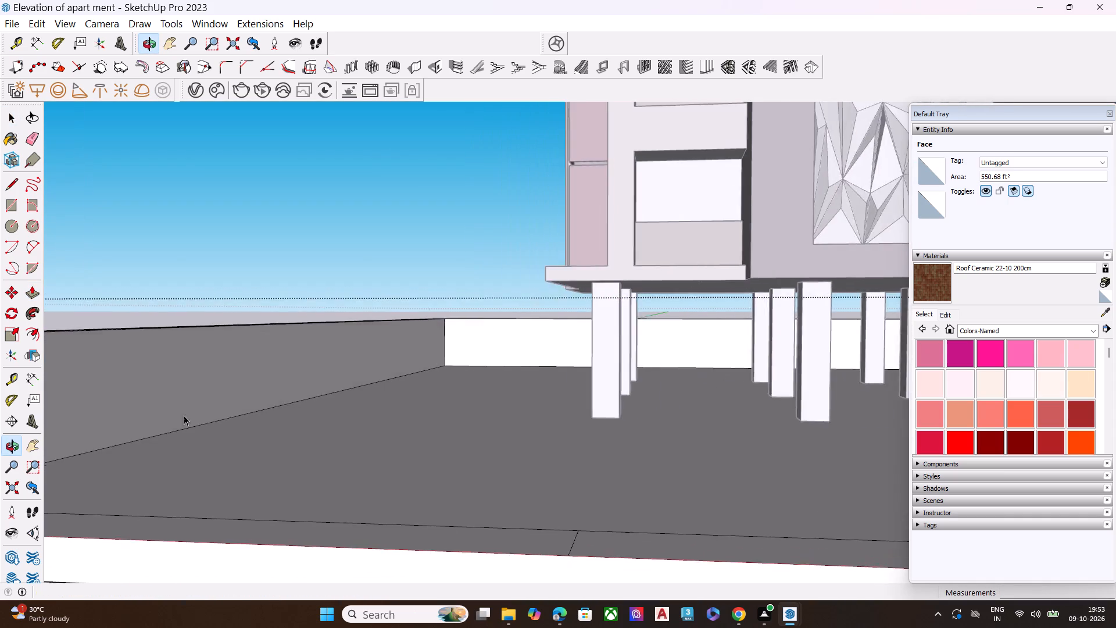
Push/Pull the middle front border strip up about 6' 9 3/4" to match the existing boundary wall height.
scroll(203, 405, up, 1)
scroll(382, 386, down, 8)
middle_drag(556, 427, 535, 501)
click(521, 519)
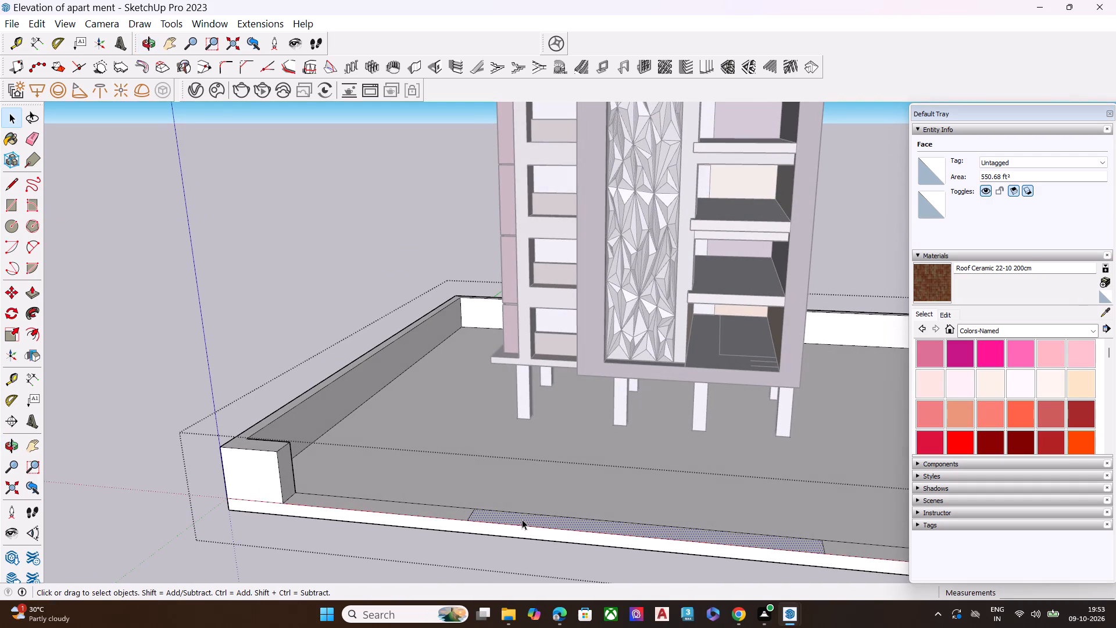
key(p)
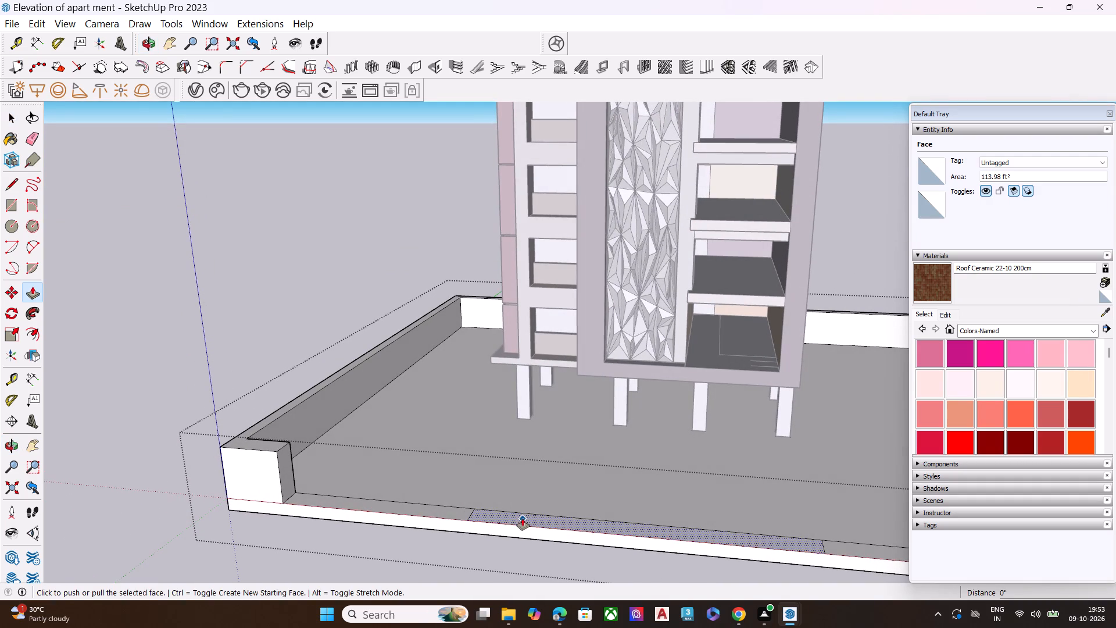
click(525, 515)
click(280, 446)
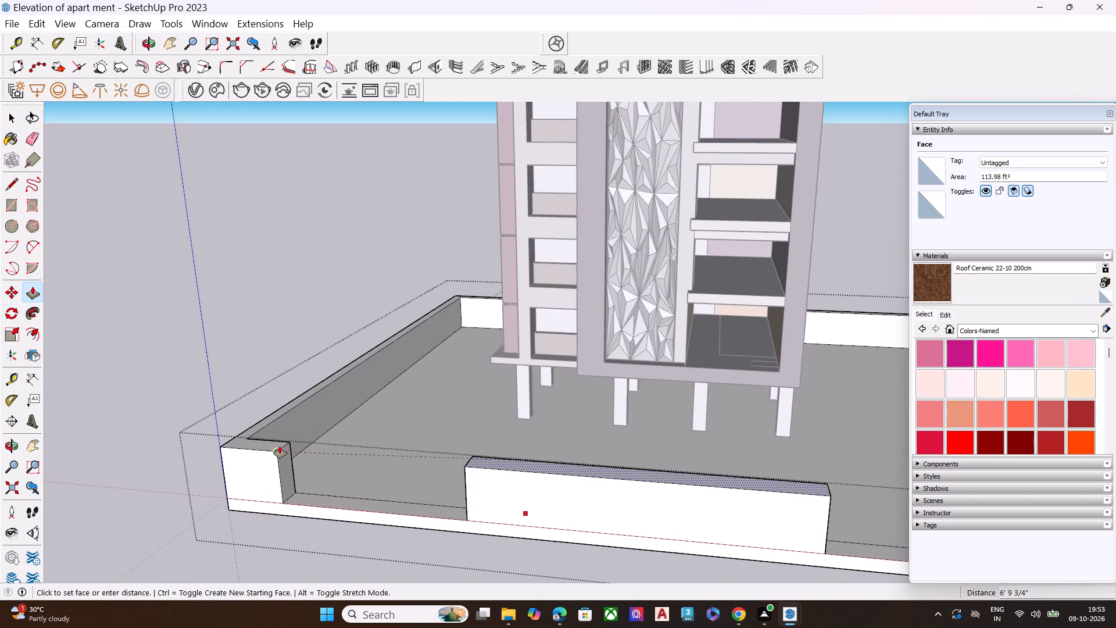
key(space)
Push/Pull the top of the middle front wall section up about another 2' 3 3/4".
middle_drag(425, 459, 471, 374)
scroll(462, 395, up, 6)
scroll(459, 387, down, 4)
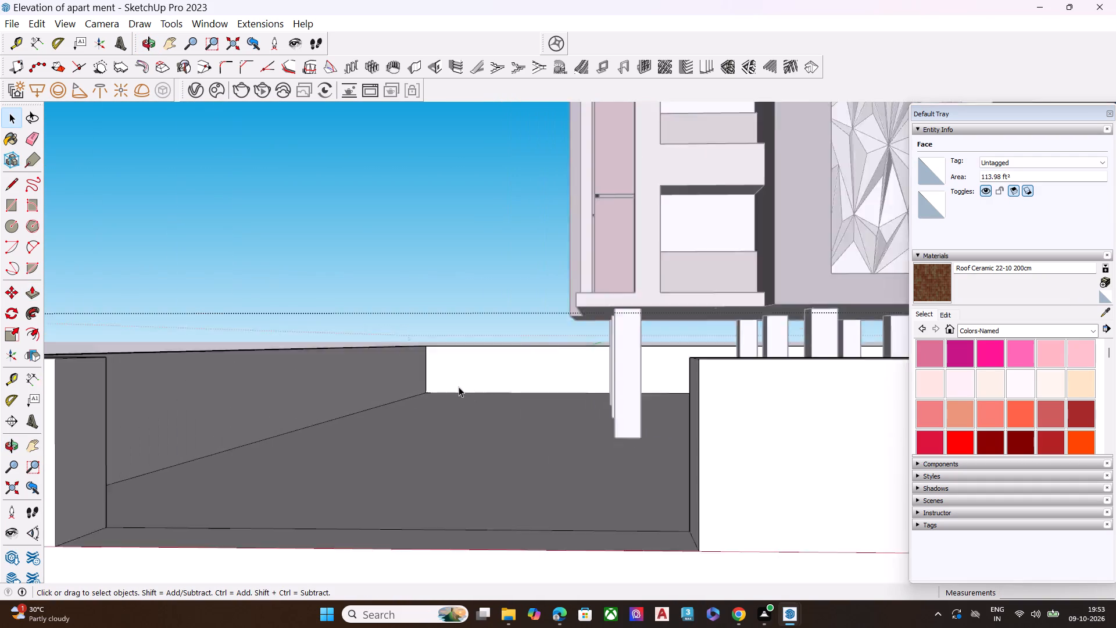
scroll(459, 387, down, 3)
middle_drag(719, 390, 303, 466)
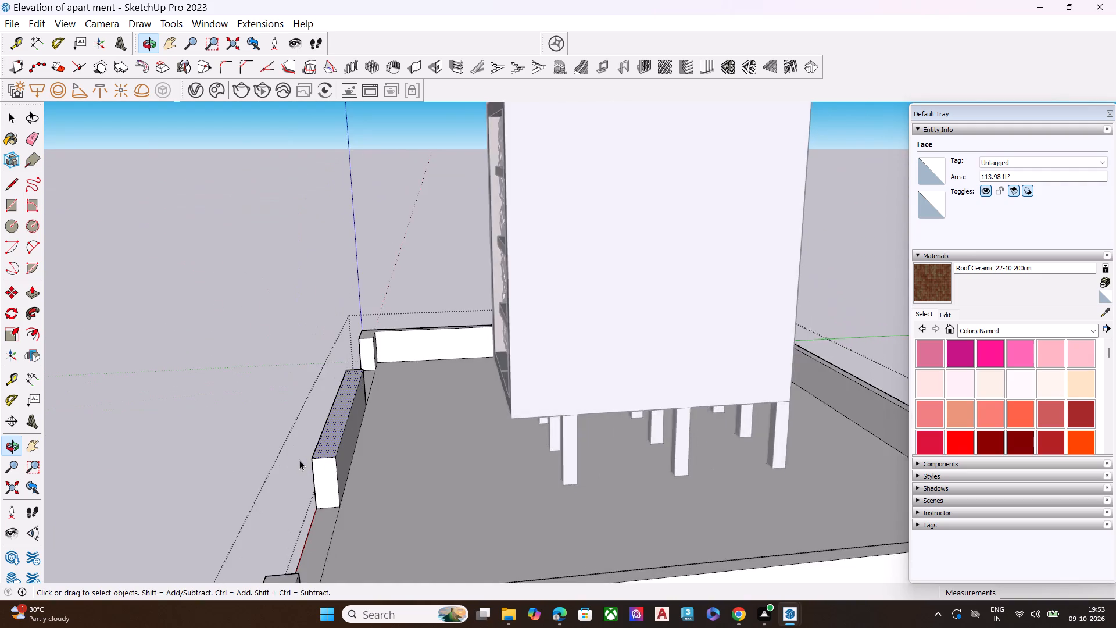
scroll(309, 431, up, 1)
key(p)
click(347, 384)
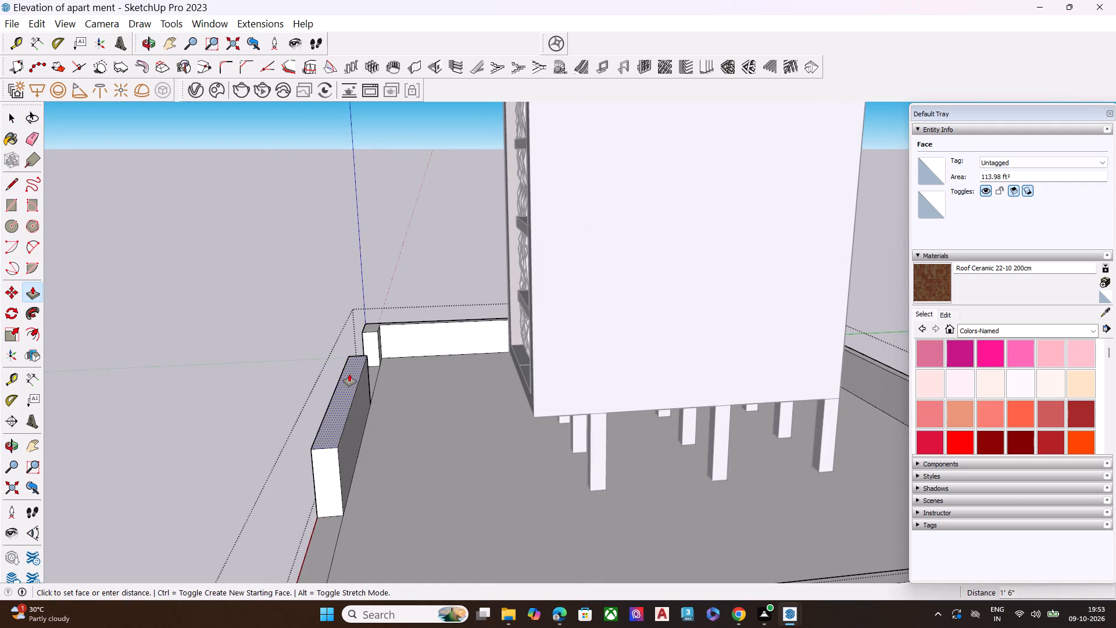
click(348, 369)
Push/Pull the top face of the remaining boundary wall up to the height of the middle front section.
scroll(388, 333, down, 2)
scroll(394, 333, up, 1)
scroll(397, 333, down, 4)
scroll(362, 446, up, 4)
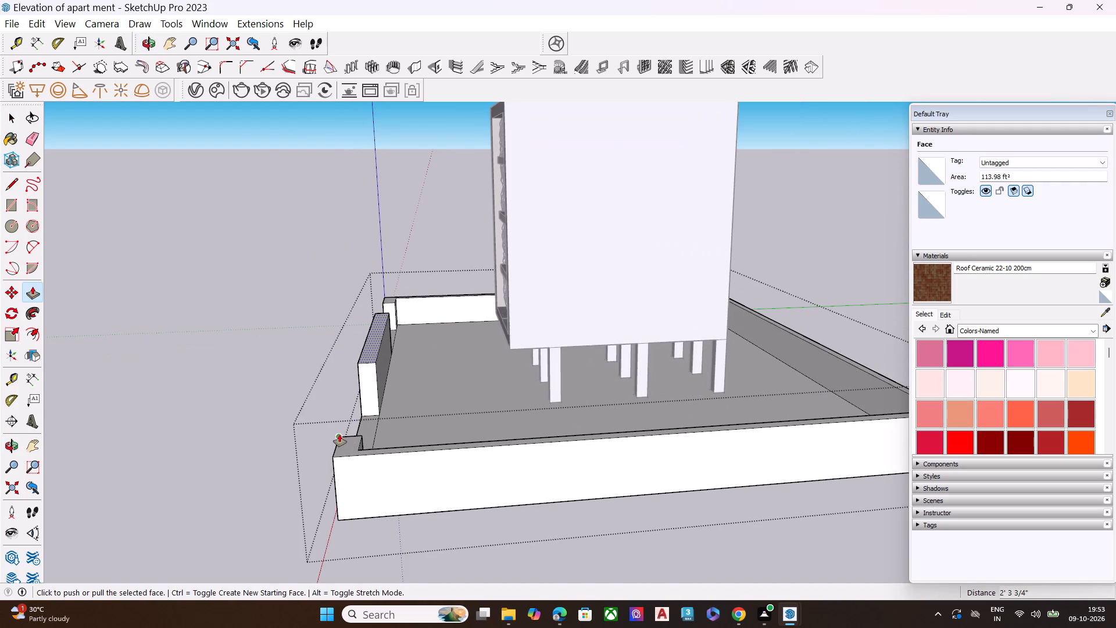
middle_drag(335, 519, 329, 537)
scroll(327, 537, up, 4)
scroll(348, 451, up, 6)
click(350, 468)
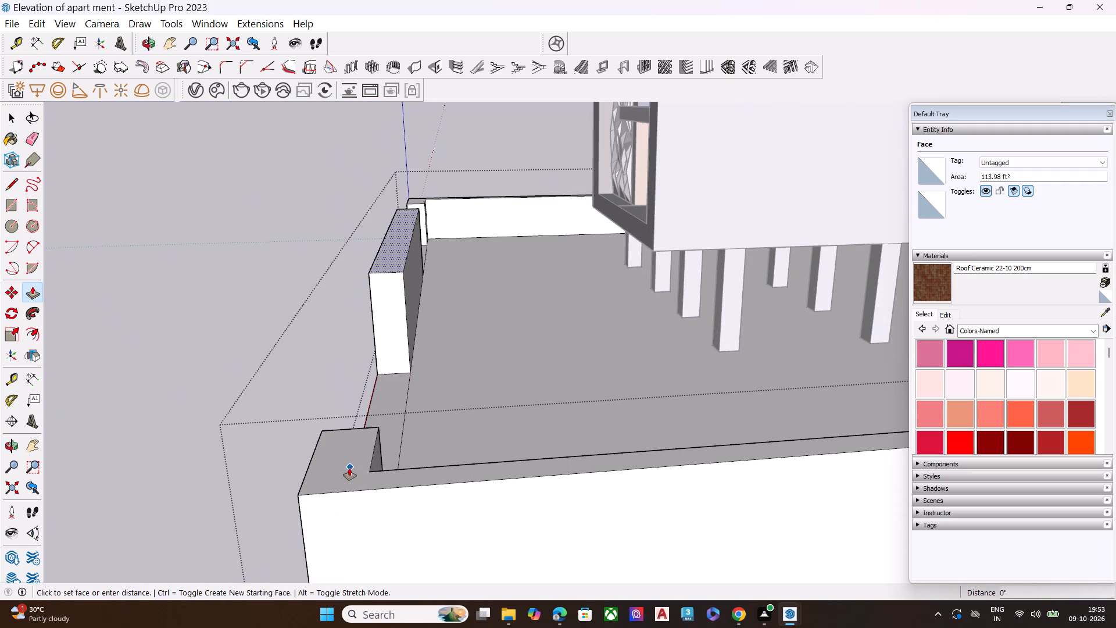
key(space)
click(350, 464)
key(p)
click(350, 464)
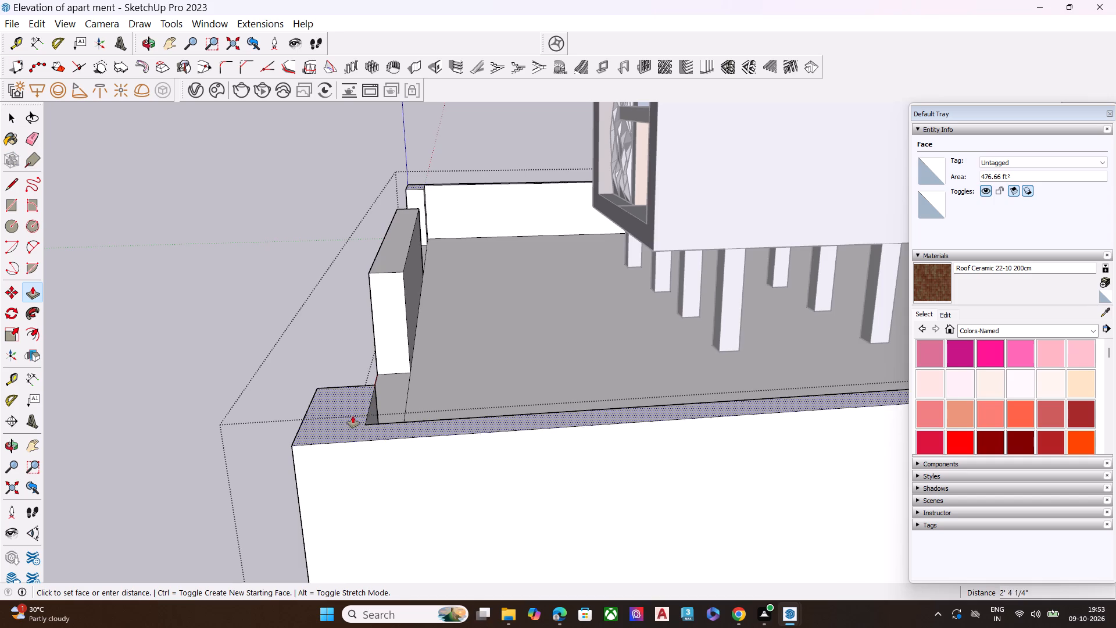
click(402, 266)
key(space)
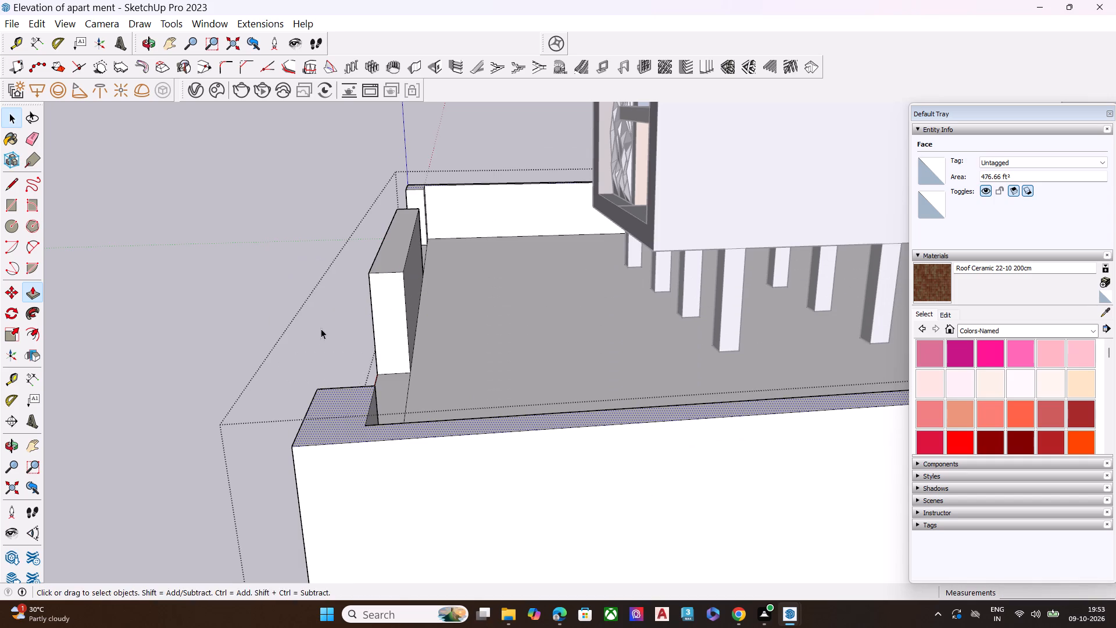
Save the model and exit the boundary wall group.
middle_drag(369, 313, 639, 244)
scroll(395, 304, down, 8)
middle_drag(335, 384, 520, 404)
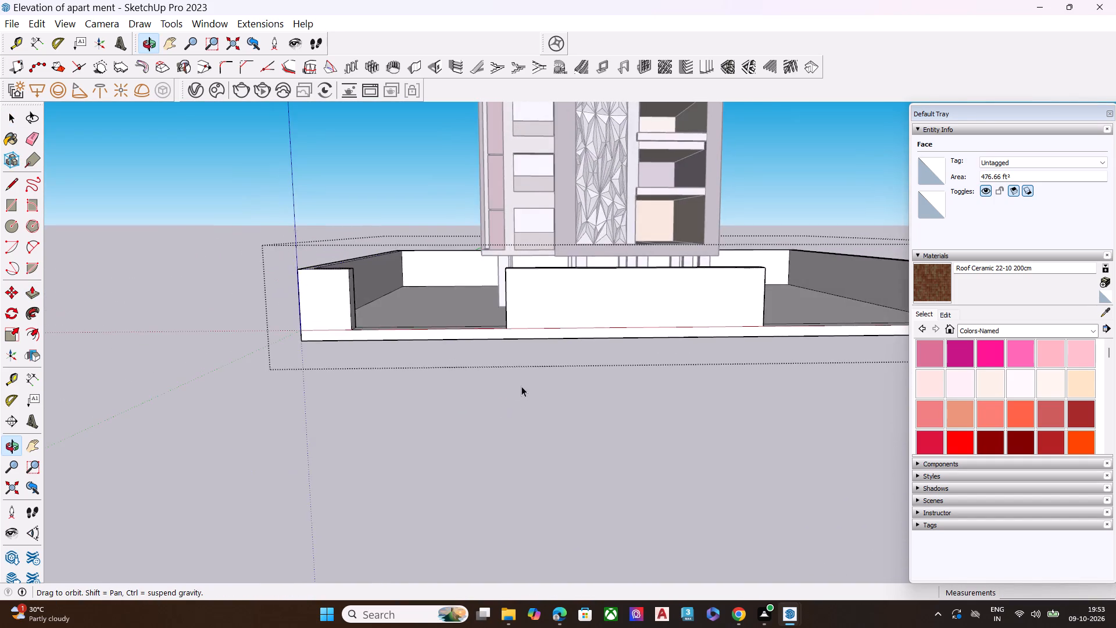
scroll(394, 374, down, 6)
scroll(502, 302, up, 7)
middle_drag(451, 377, 472, 339)
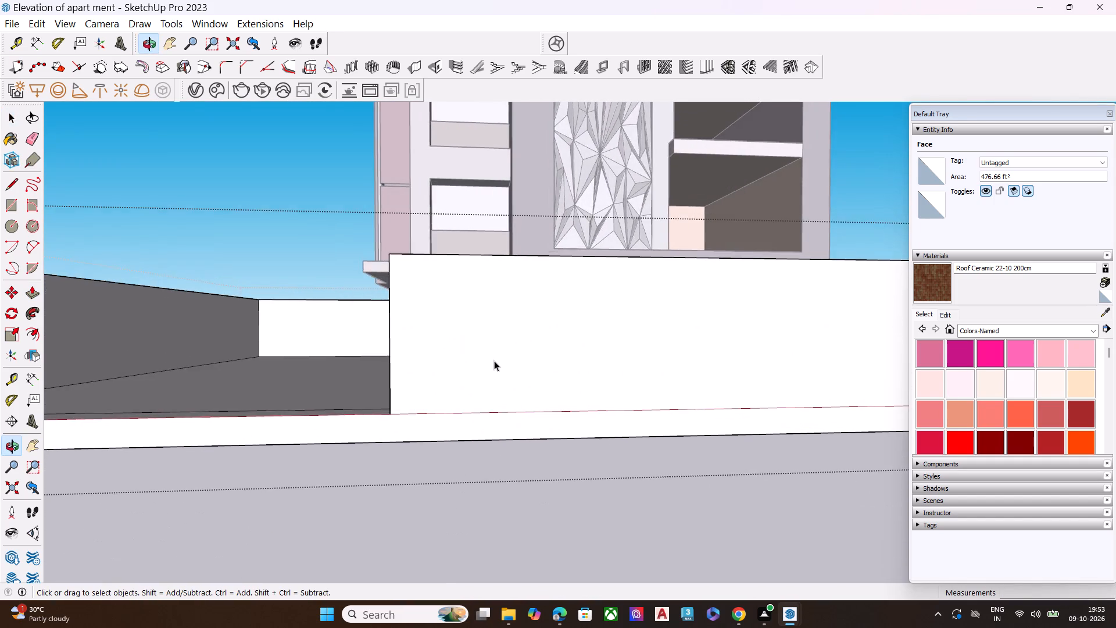
scroll(494, 361, down, 10)
middle_drag(459, 386, 545, 384)
key(space)
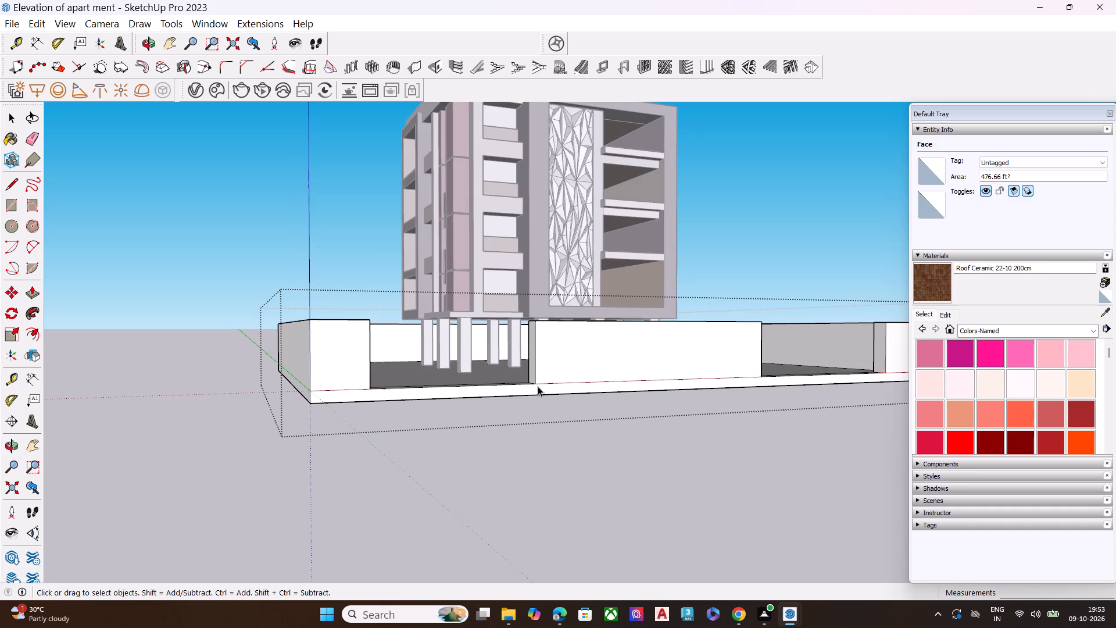
scroll(421, 367, down, 8)
key(ctrl+s)
click(447, 423)
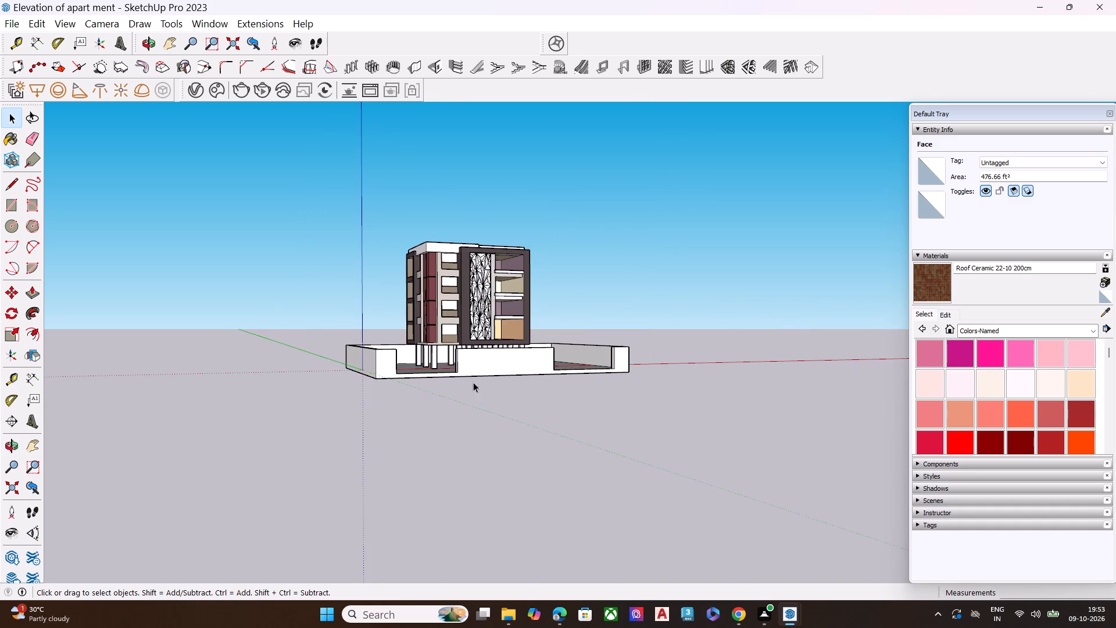
Compare the scene materials in the V-Ray Asset Editor and choose Wall Paint Bumpy 01 Green Ochre 100cm.
scroll(477, 319, up, 9)
middle_drag(472, 362, 664, 412)
middle_drag(639, 411, 271, 383)
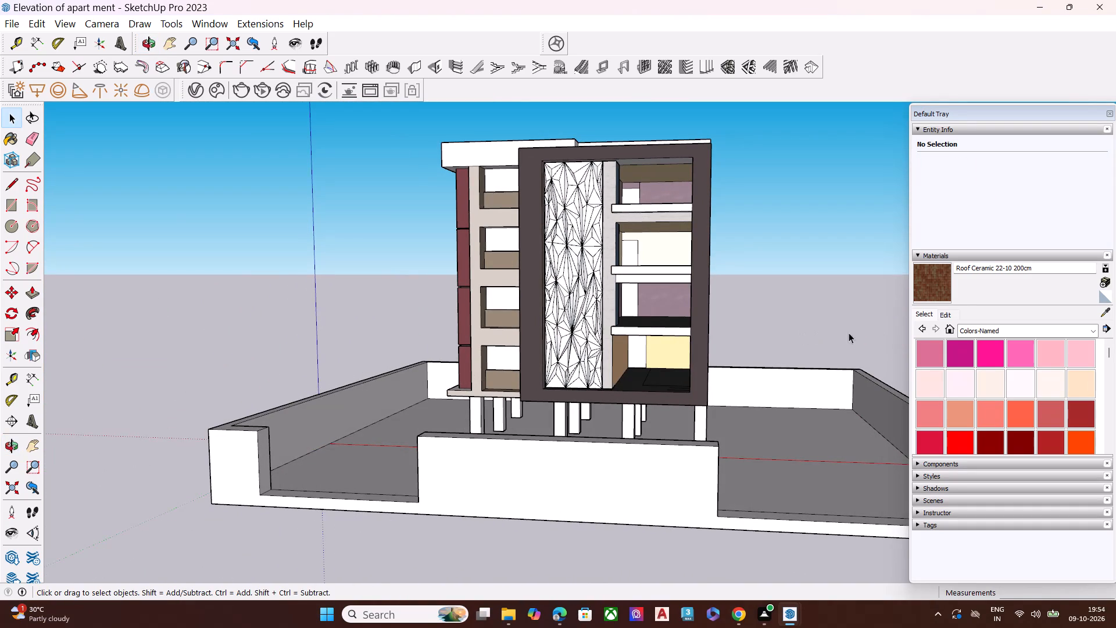
click(198, 85)
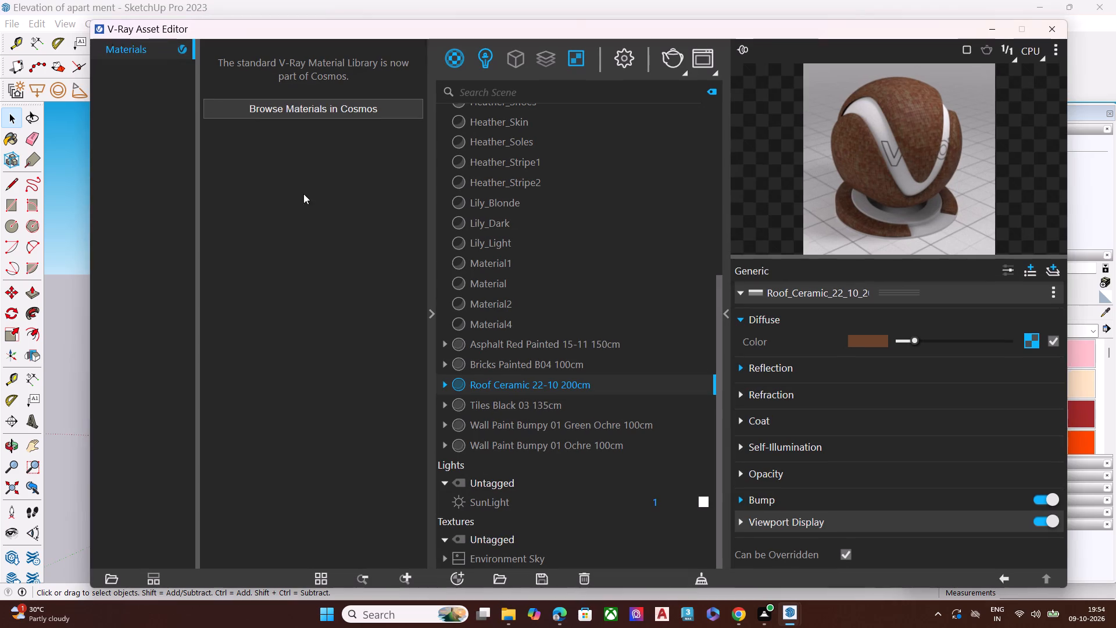
click(484, 404)
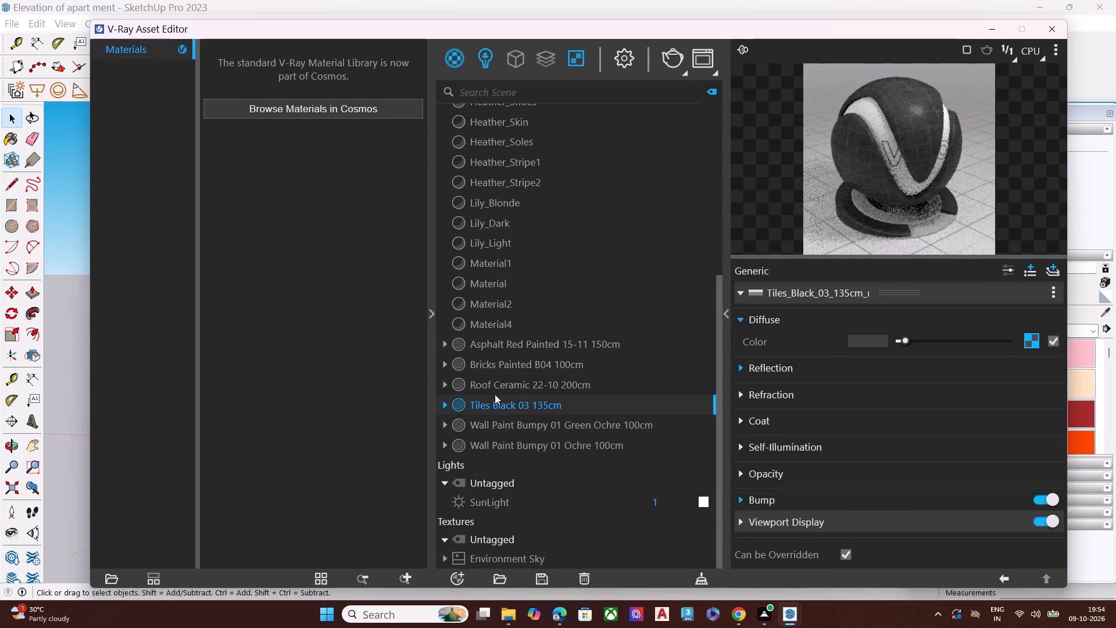
click(507, 373)
click(513, 387)
click(523, 341)
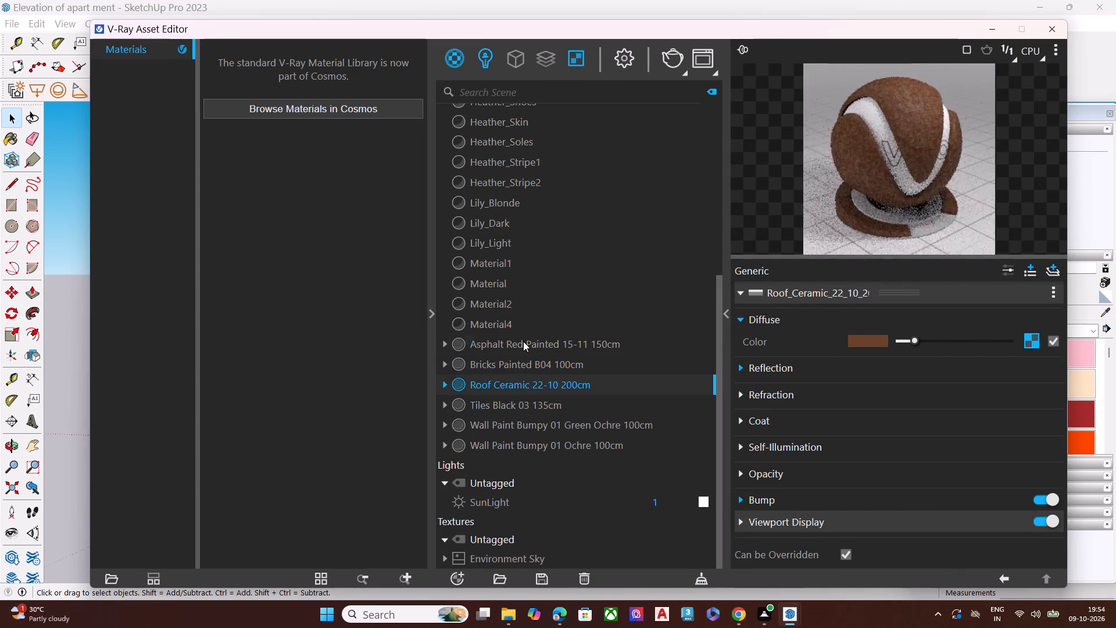
click(527, 424)
click(527, 440)
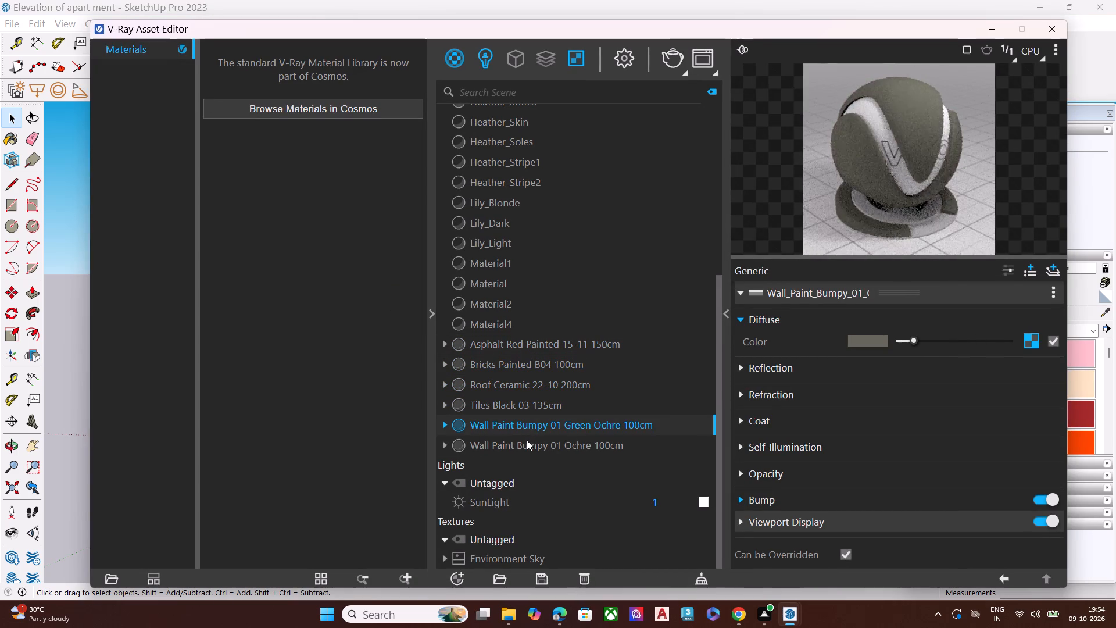
click(531, 427)
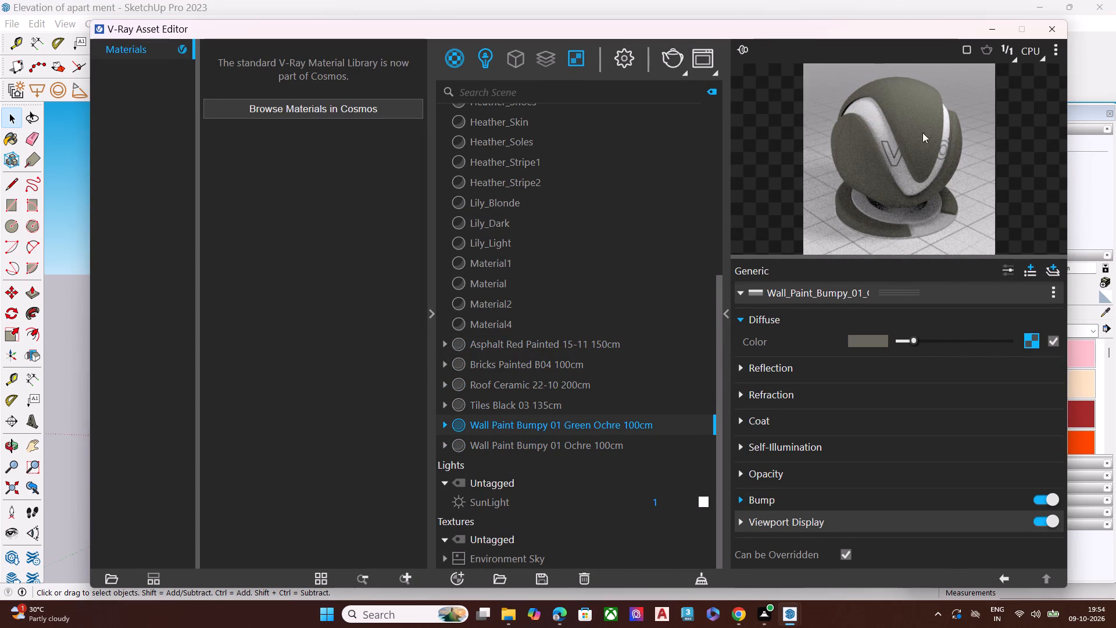
click(916, 129)
click(992, 35)
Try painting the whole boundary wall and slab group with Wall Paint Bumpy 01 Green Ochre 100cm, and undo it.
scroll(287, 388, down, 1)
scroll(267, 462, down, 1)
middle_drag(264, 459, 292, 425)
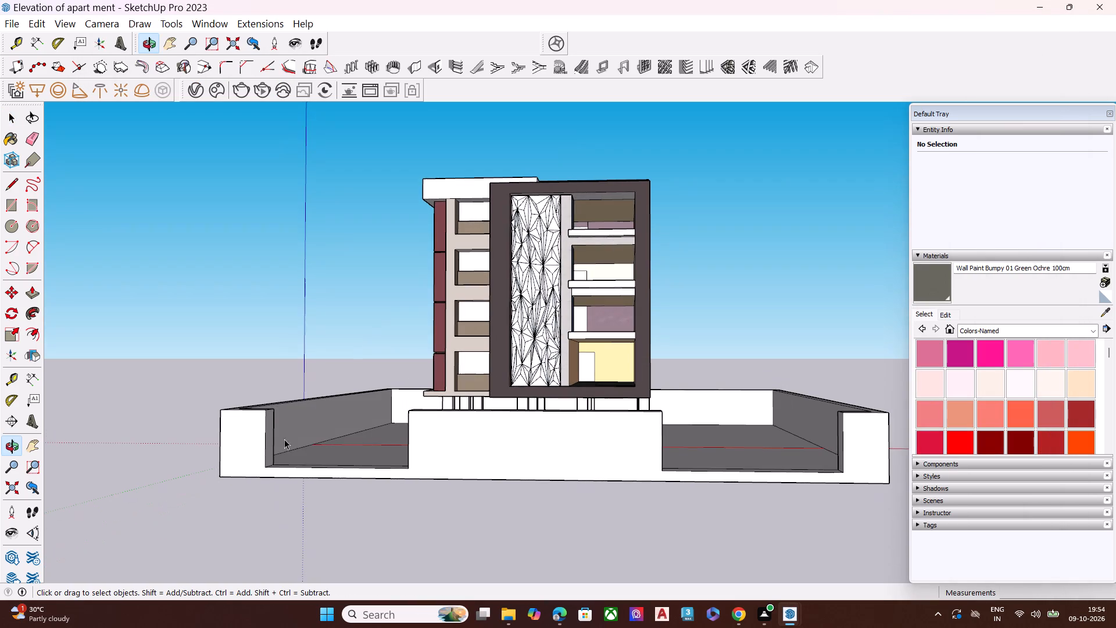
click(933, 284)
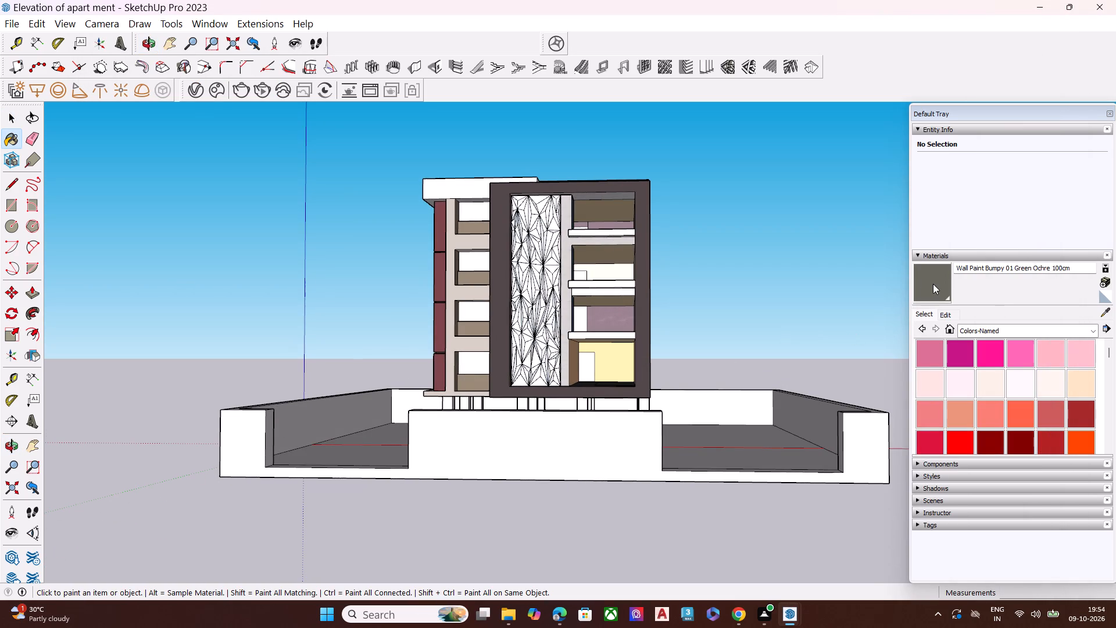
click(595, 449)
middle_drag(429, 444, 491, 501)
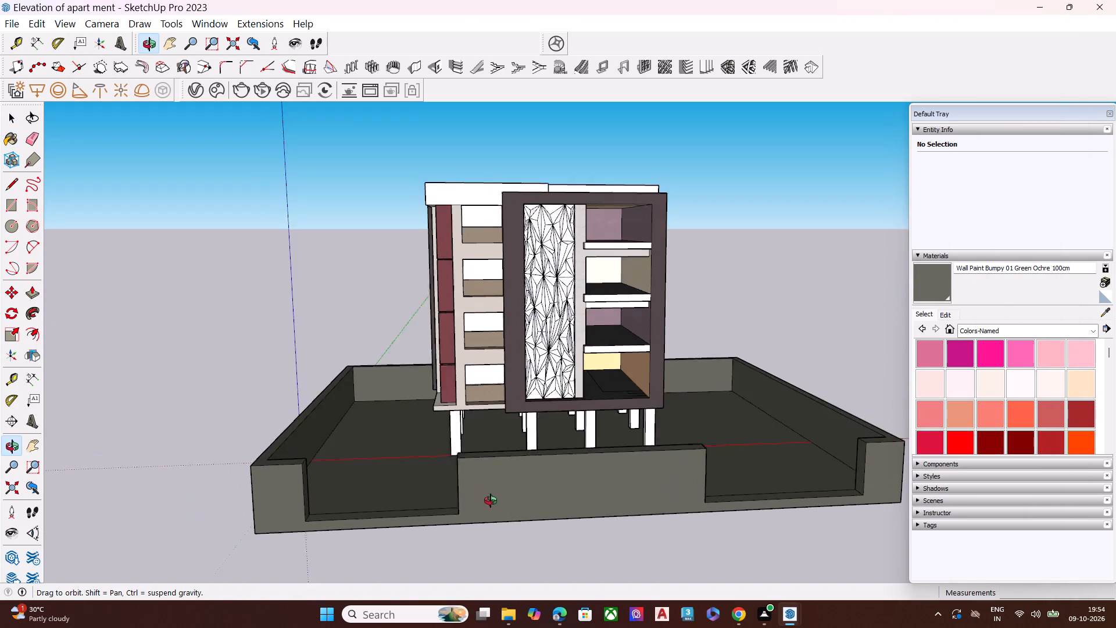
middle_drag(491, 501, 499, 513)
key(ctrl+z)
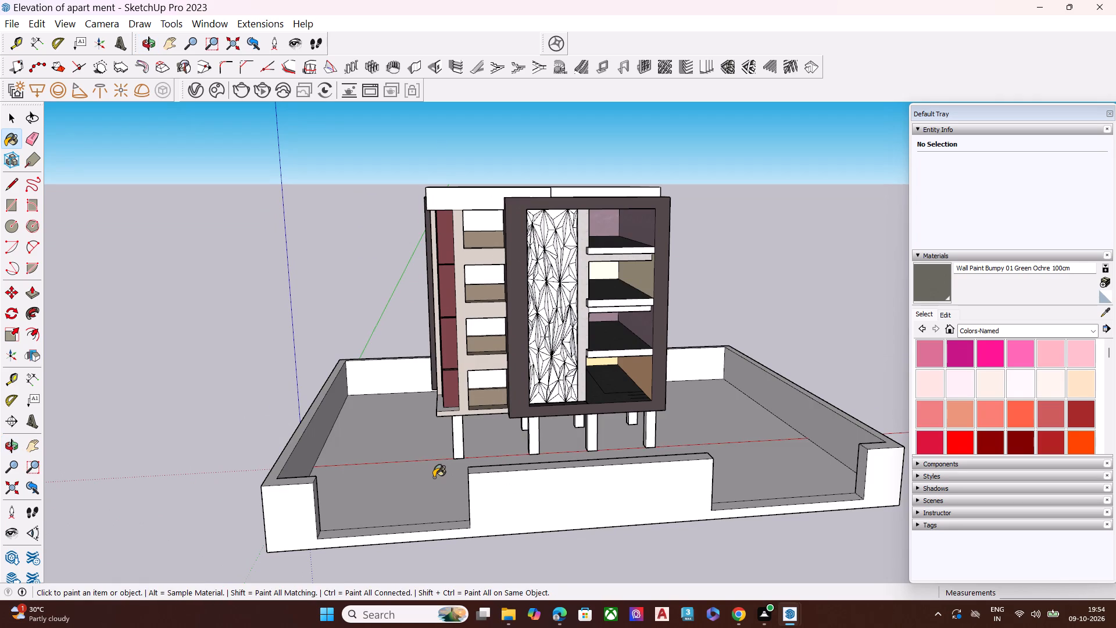
Open the boundary wall and slab group for editing.
key(space)
double_click(542, 512)
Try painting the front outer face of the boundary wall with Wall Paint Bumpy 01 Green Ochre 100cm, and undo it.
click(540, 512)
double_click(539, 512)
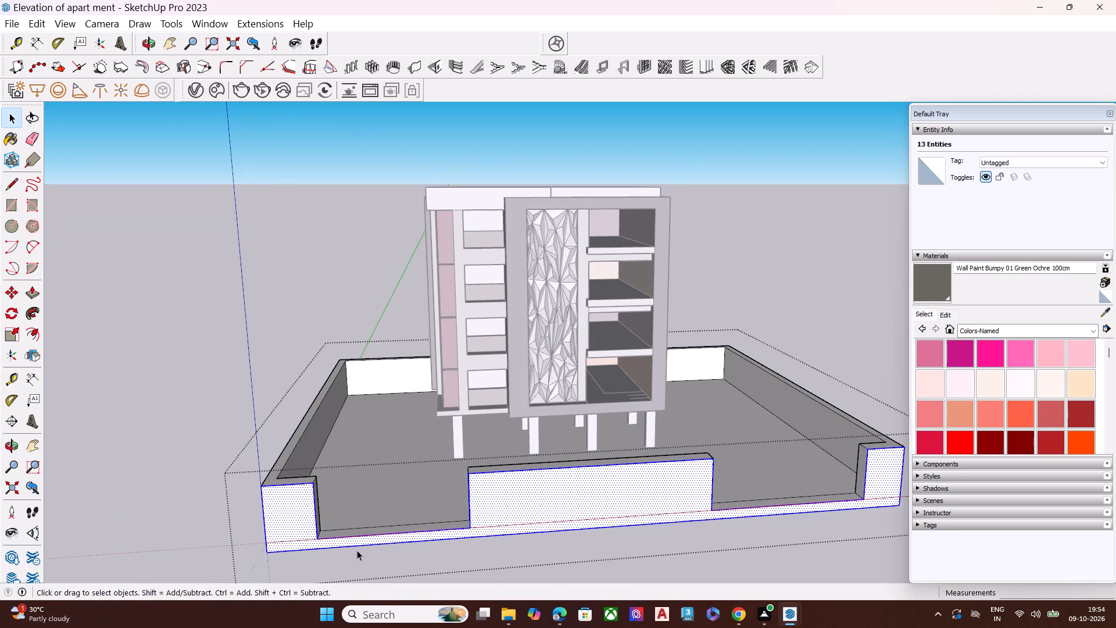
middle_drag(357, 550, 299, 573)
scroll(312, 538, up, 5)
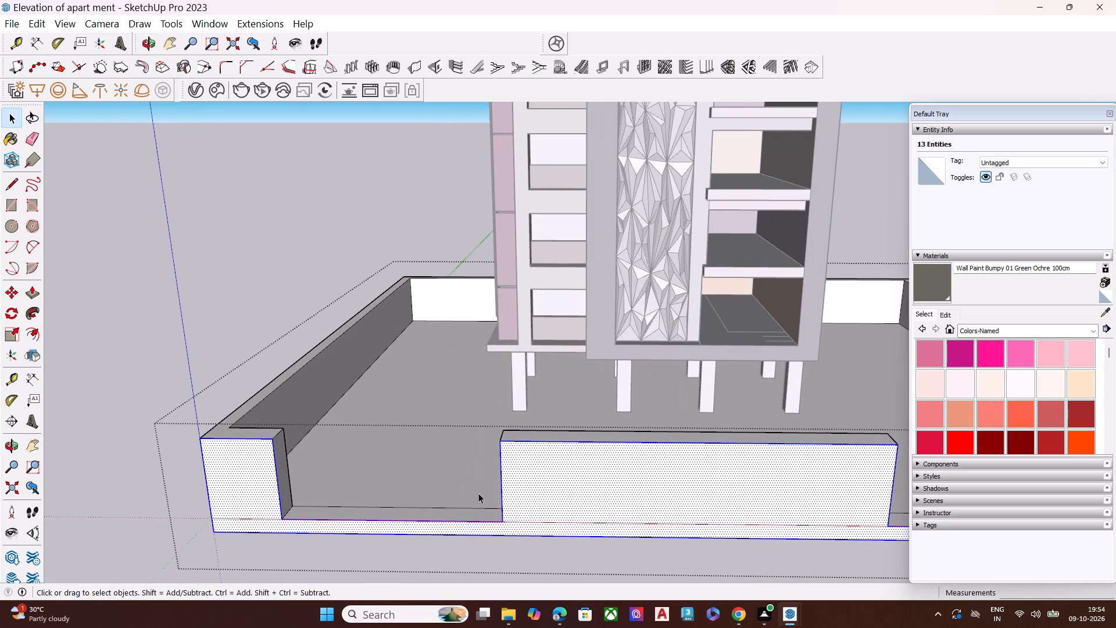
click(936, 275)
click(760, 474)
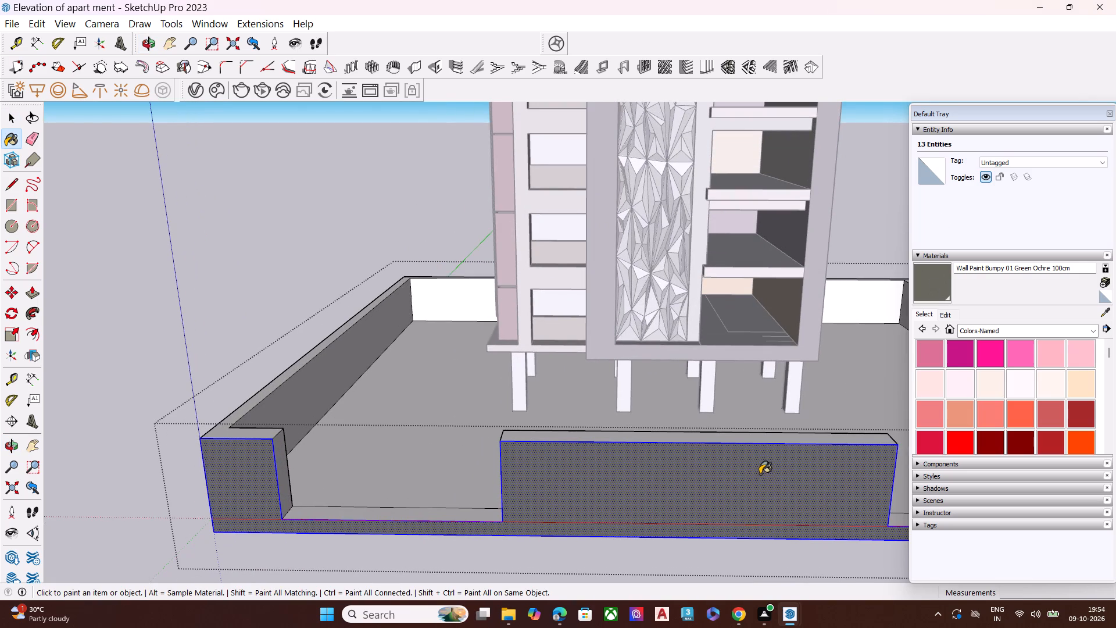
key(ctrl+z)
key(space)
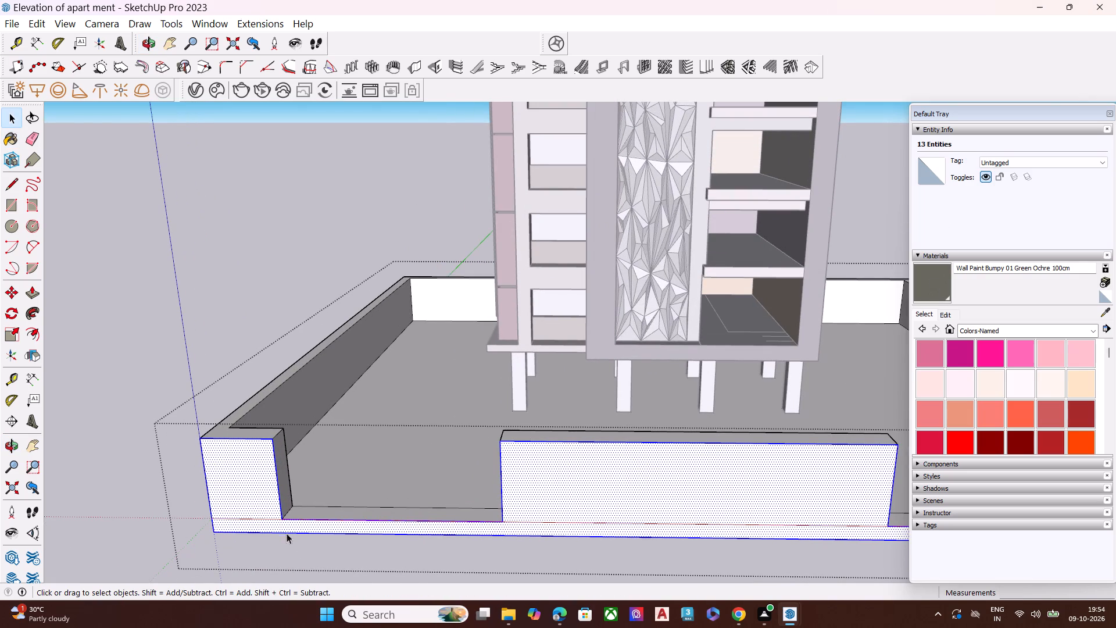
Draw vertical lines about 1' 7 1/4" long down the slab's front face at both sides of the opening nearest the origin.
scroll(284, 530, up, 7)
middle_drag(290, 520, 313, 499)
key(space)
click(296, 534)
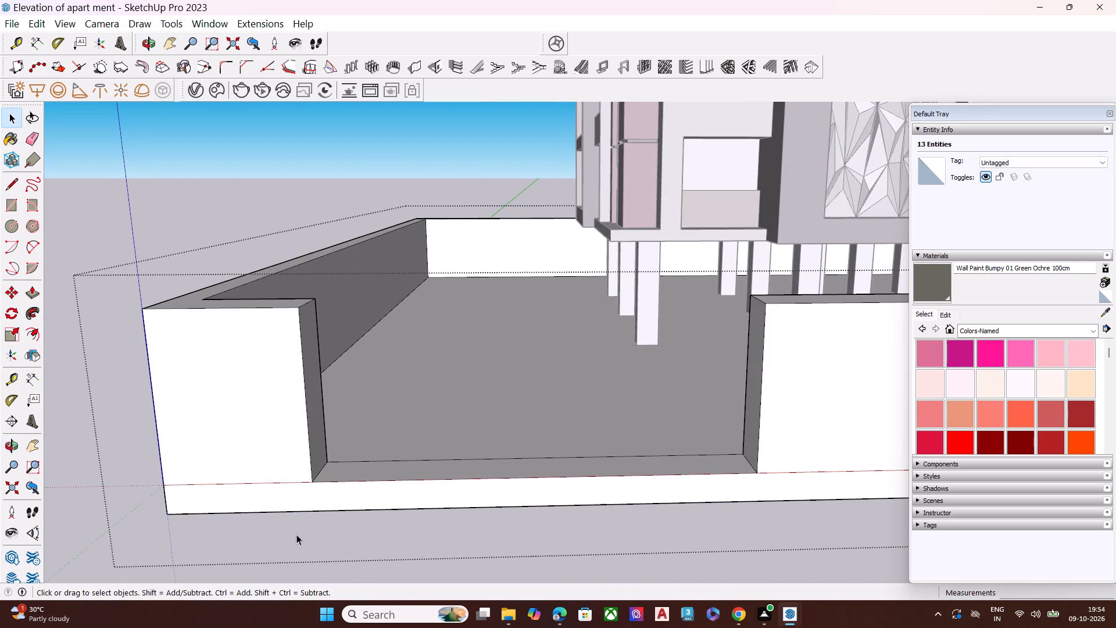
key(l)
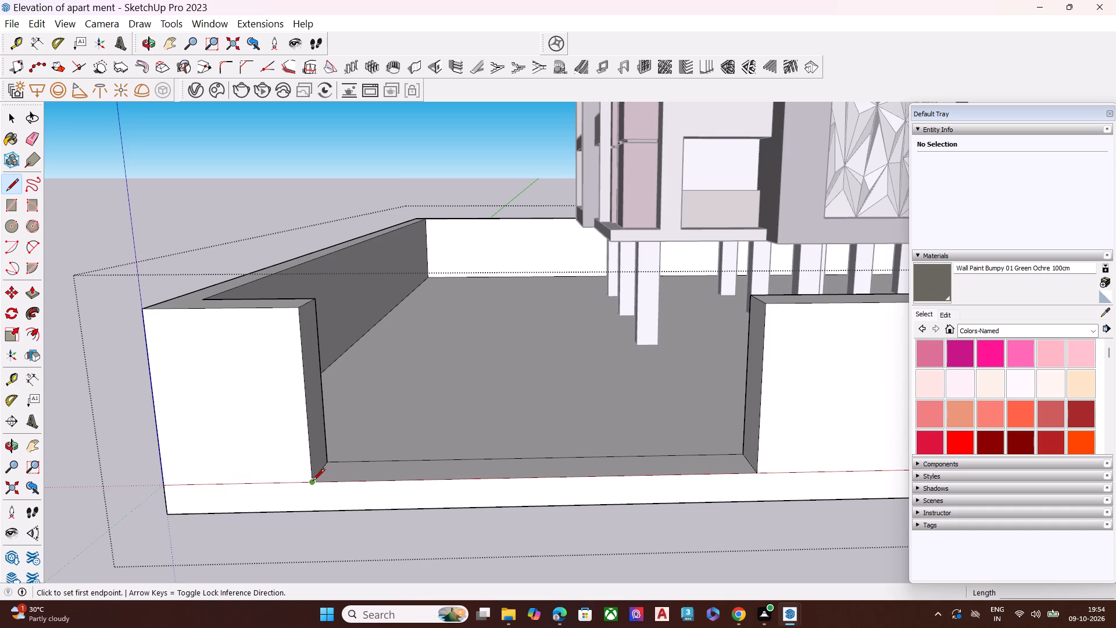
click(313, 481)
click(312, 509)
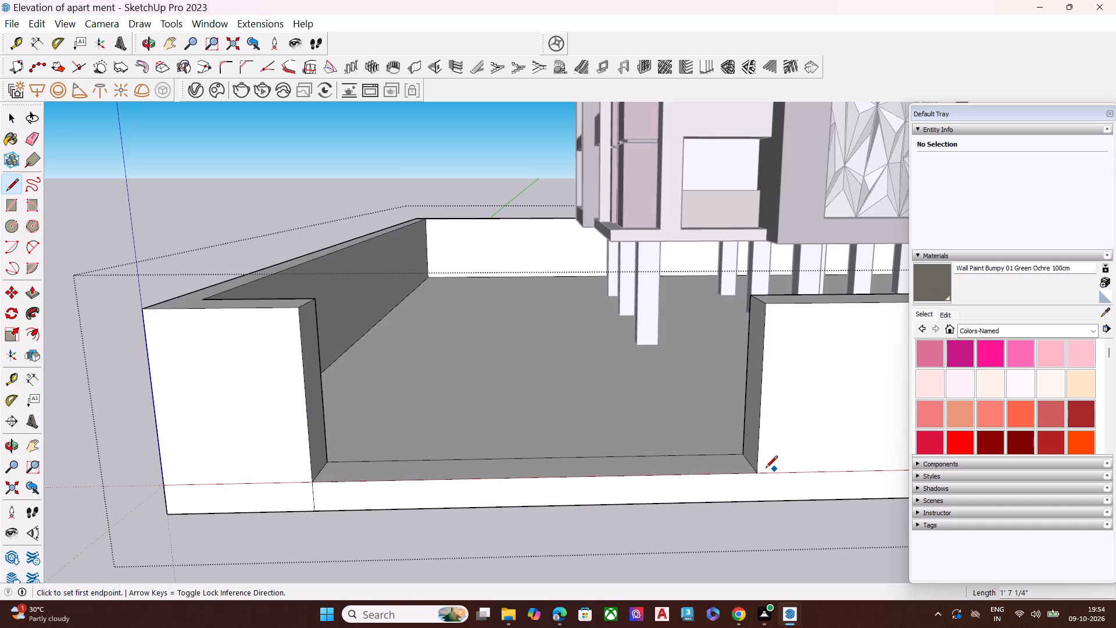
click(757, 472)
click(755, 501)
Draw vertical lines down the slab's front face at both sides of the opening farthest from the origin.
scroll(339, 429, down, 8)
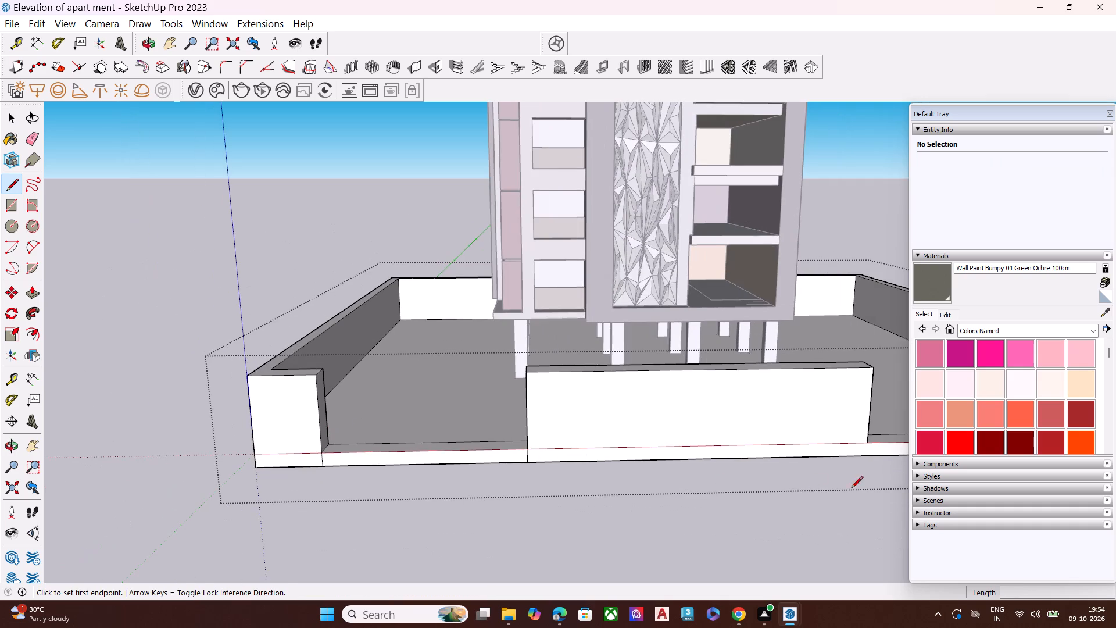
middle_drag(820, 488, 652, 488)
scroll(674, 472, down, 3)
click(687, 483)
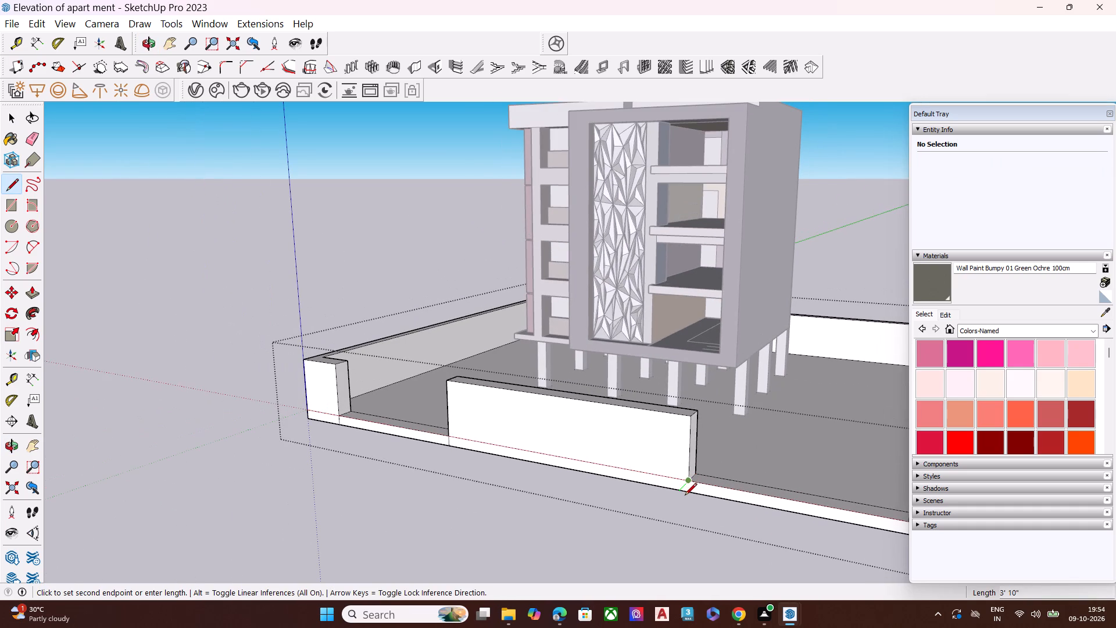
click(688, 491)
scroll(587, 450, down, 6)
middle_drag(788, 511, 838, 479)
scroll(828, 481, up, 6)
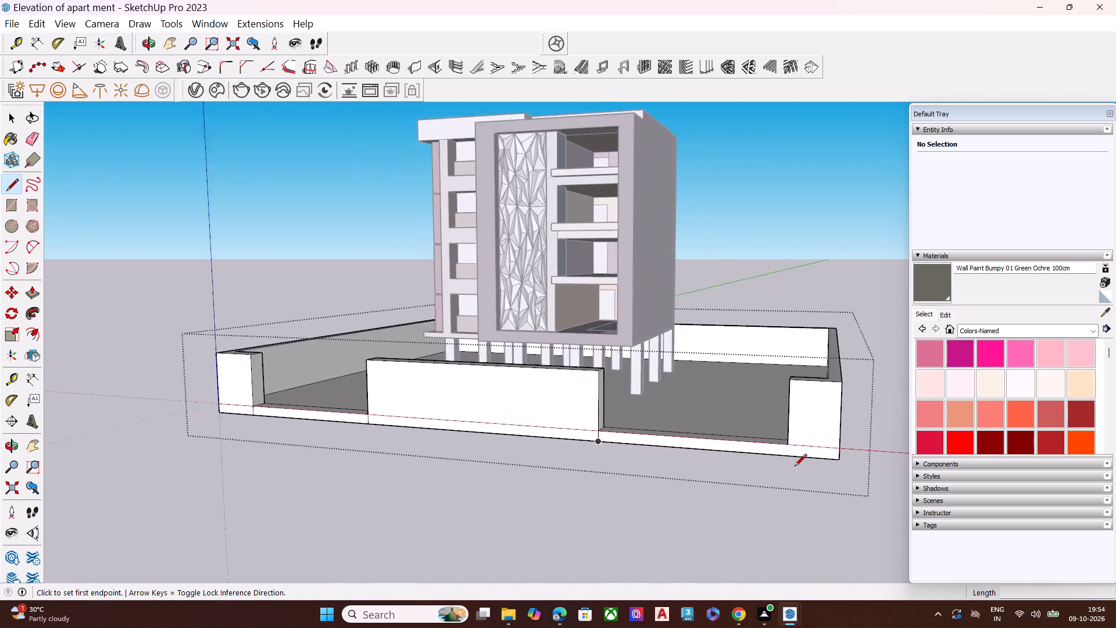
scroll(795, 467, up, 2)
click(784, 443)
click(783, 453)
key(space)
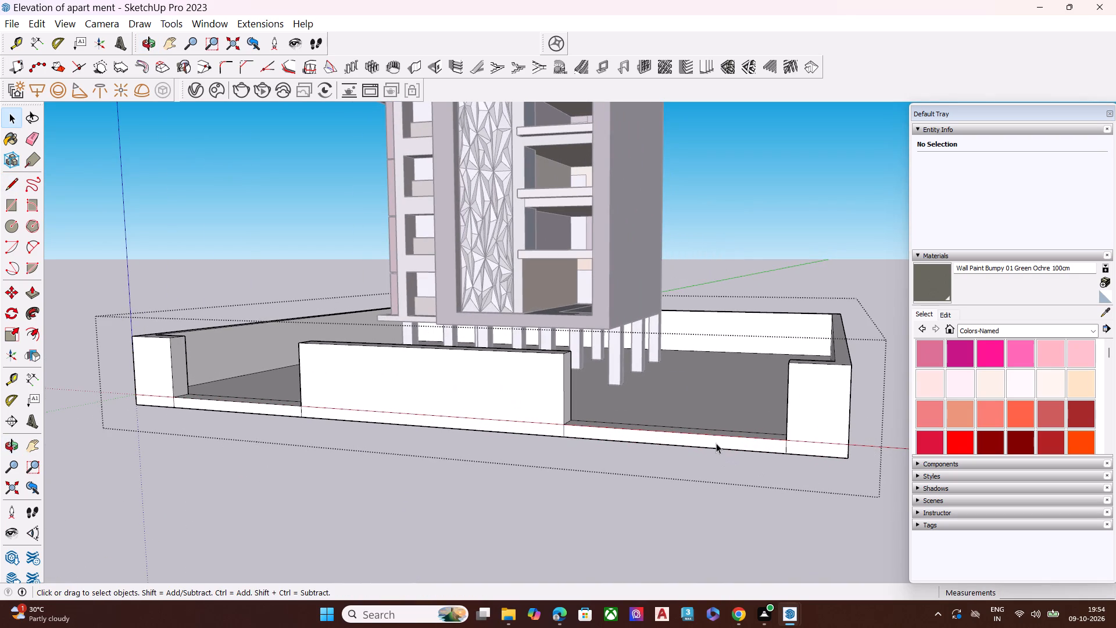
Push the slab's front edge in the opening farthest from the origin inward by 2' 10 1/4".
click(716, 443)
key(p)
drag(716, 443, 722, 439)
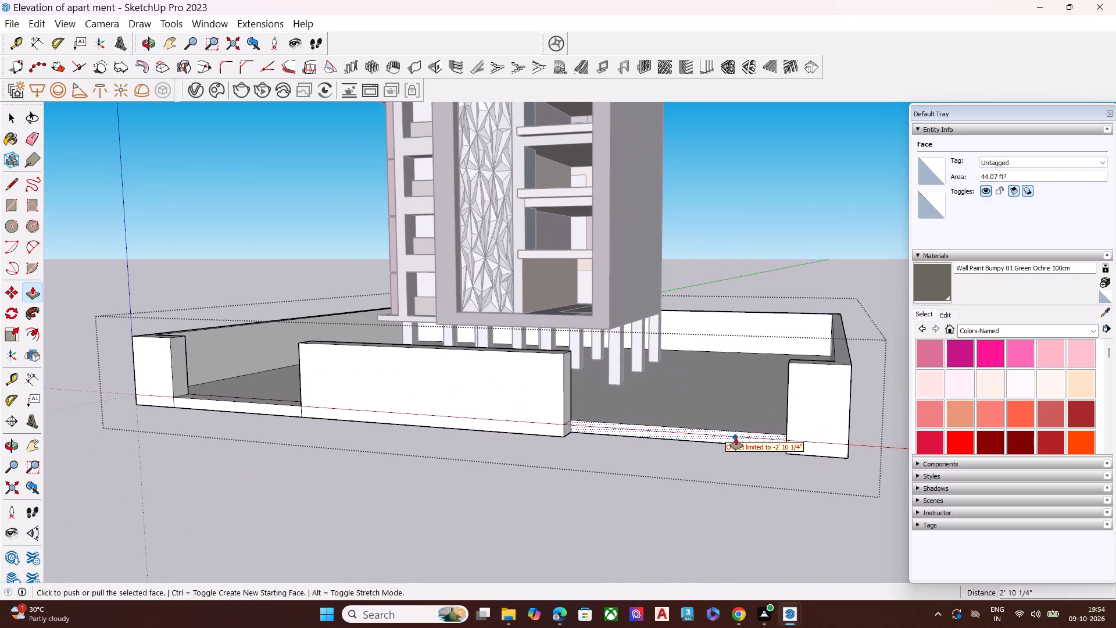
click(736, 438)
key(space)
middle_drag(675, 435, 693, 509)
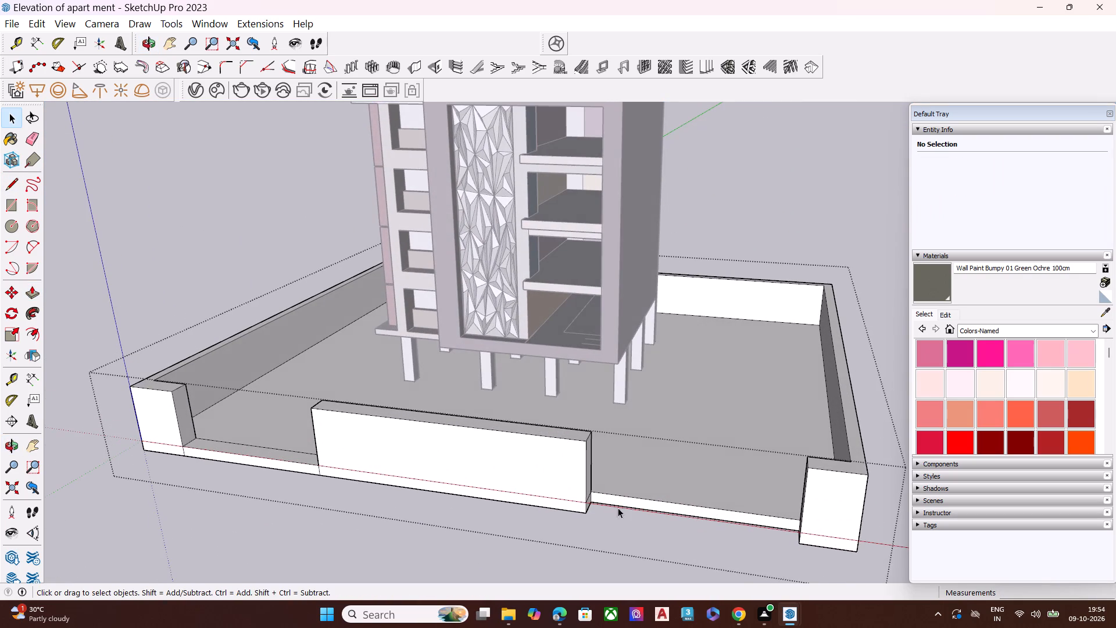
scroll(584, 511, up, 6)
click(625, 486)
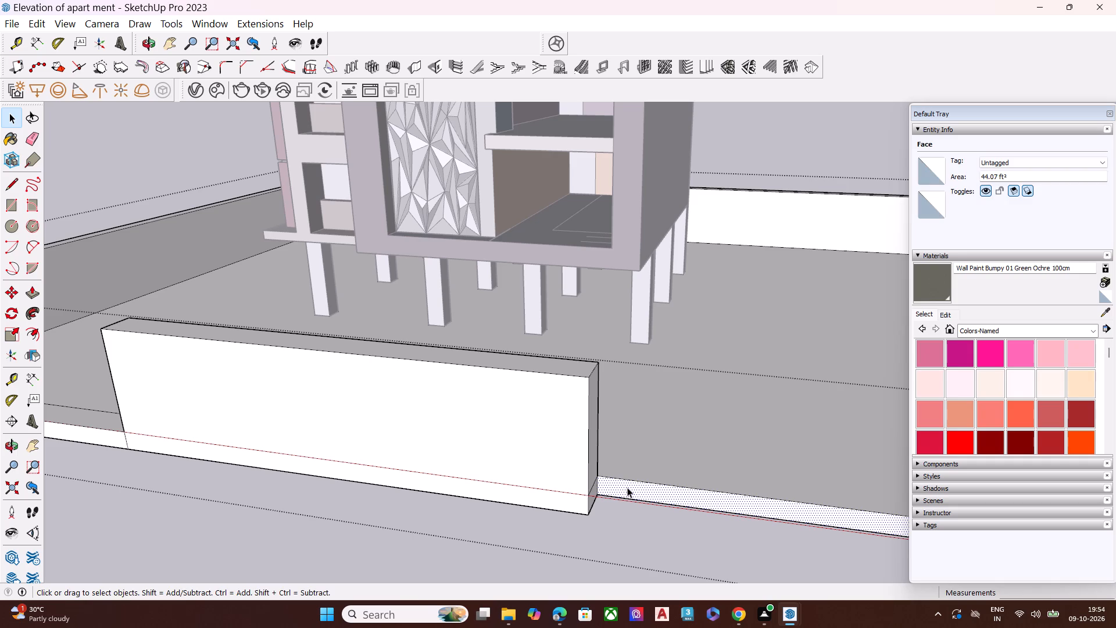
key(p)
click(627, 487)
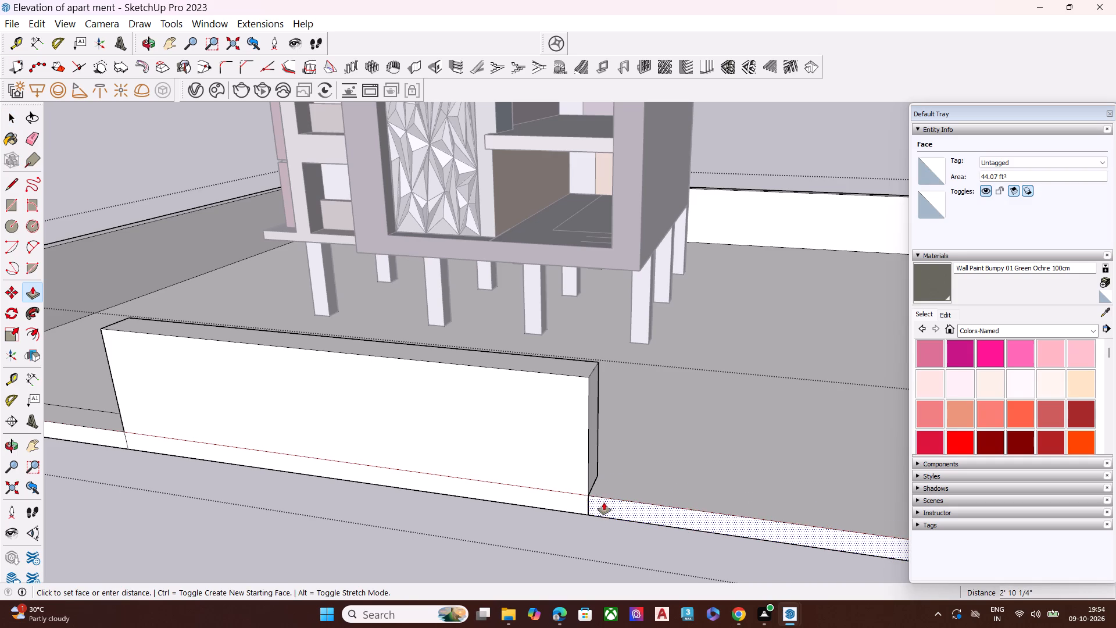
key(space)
Push the slab's front edge in the opening nearest the origin inward by 2' 10 1/4".
scroll(412, 405, down, 4)
scroll(0, 419, up, 9)
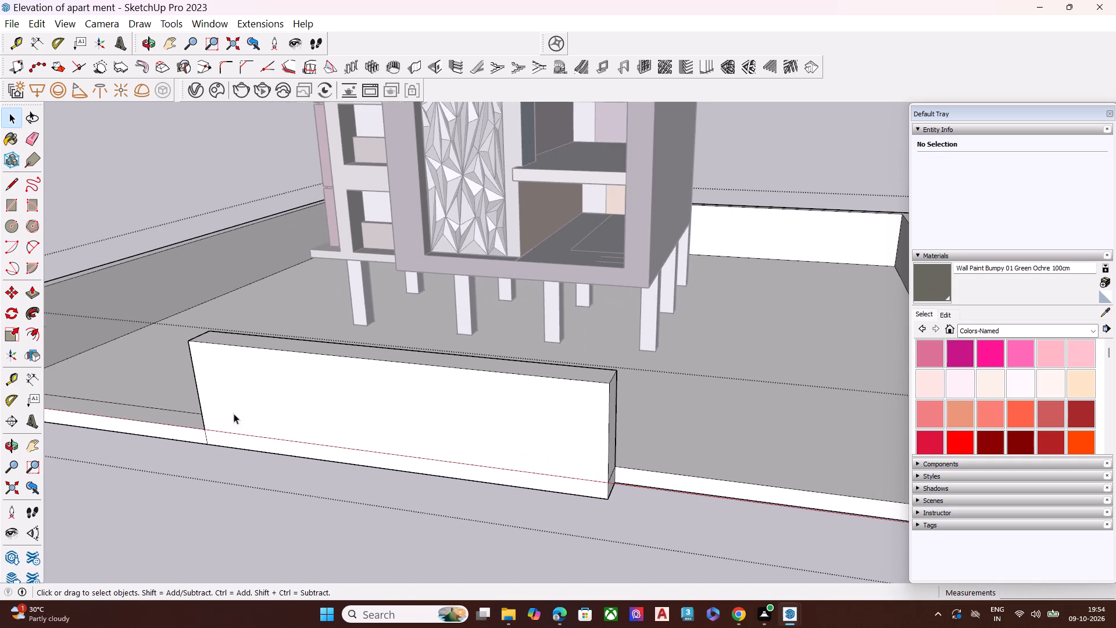
scroll(396, 449, down, 8)
scroll(242, 432, up, 14)
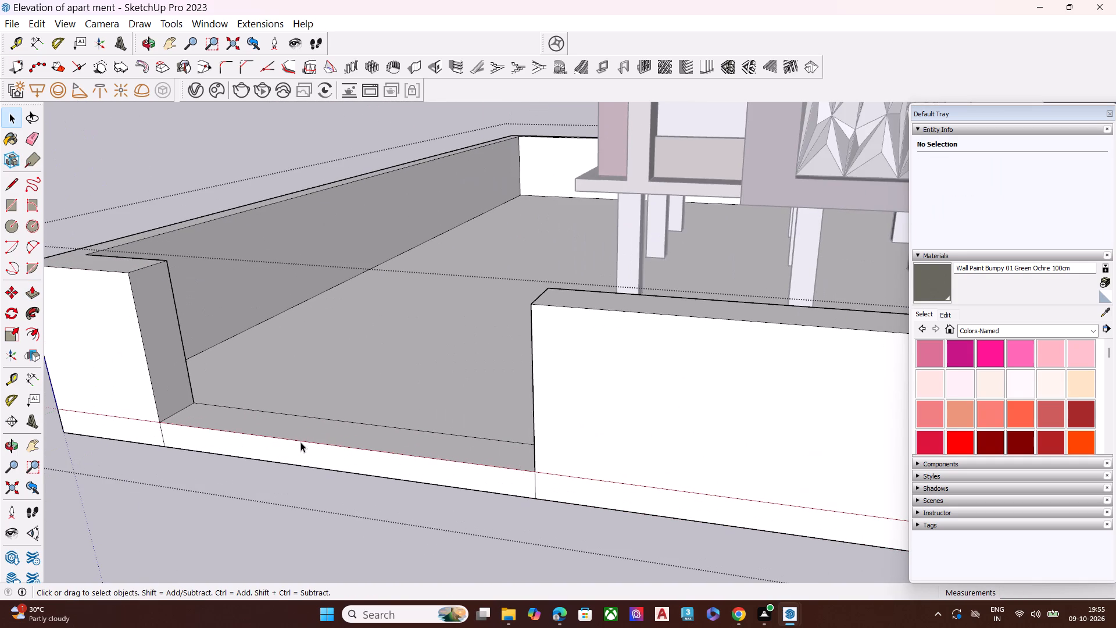
key(p)
click(303, 451)
click(192, 396)
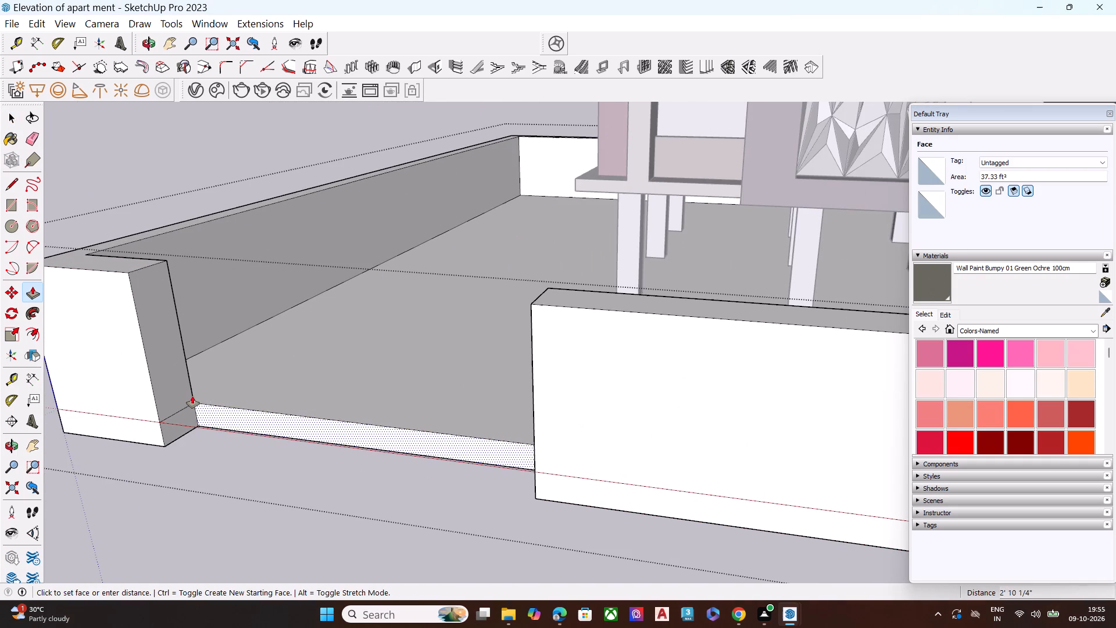
key(space)
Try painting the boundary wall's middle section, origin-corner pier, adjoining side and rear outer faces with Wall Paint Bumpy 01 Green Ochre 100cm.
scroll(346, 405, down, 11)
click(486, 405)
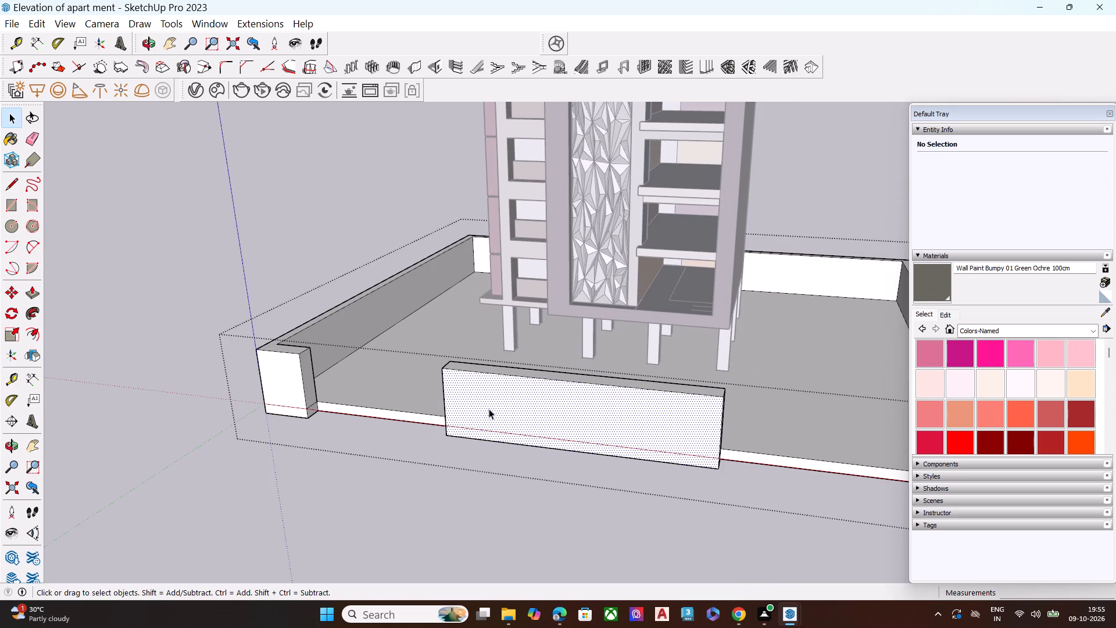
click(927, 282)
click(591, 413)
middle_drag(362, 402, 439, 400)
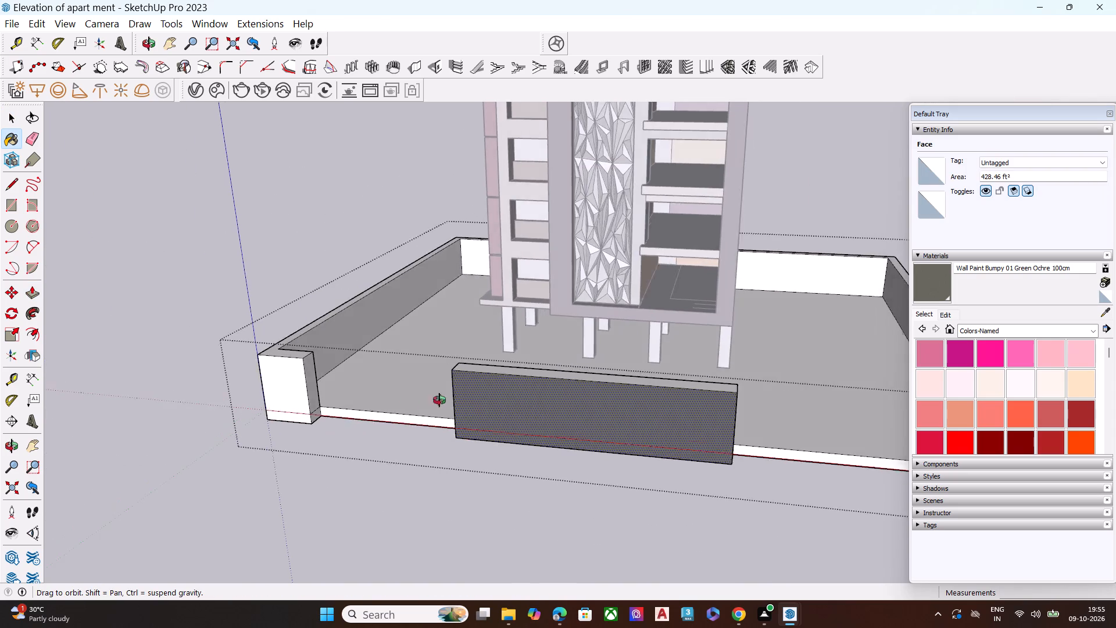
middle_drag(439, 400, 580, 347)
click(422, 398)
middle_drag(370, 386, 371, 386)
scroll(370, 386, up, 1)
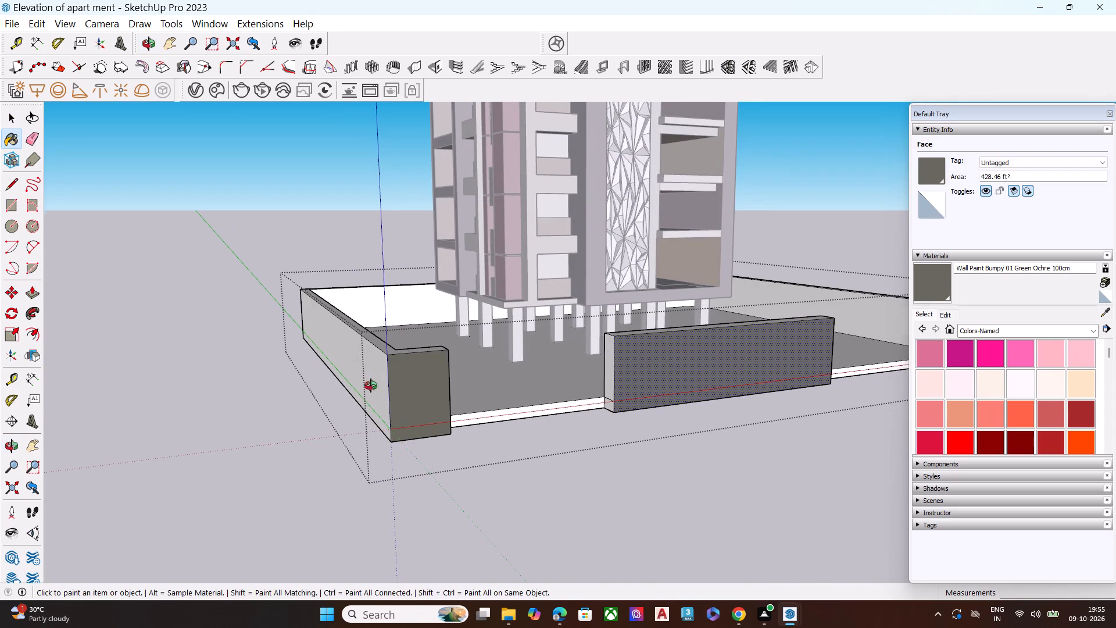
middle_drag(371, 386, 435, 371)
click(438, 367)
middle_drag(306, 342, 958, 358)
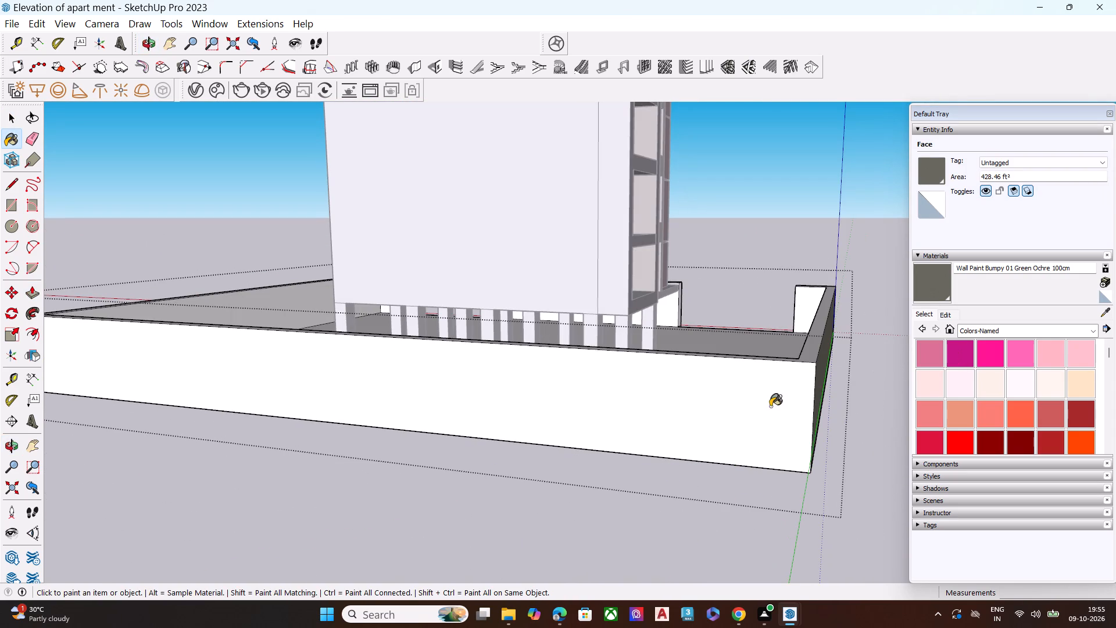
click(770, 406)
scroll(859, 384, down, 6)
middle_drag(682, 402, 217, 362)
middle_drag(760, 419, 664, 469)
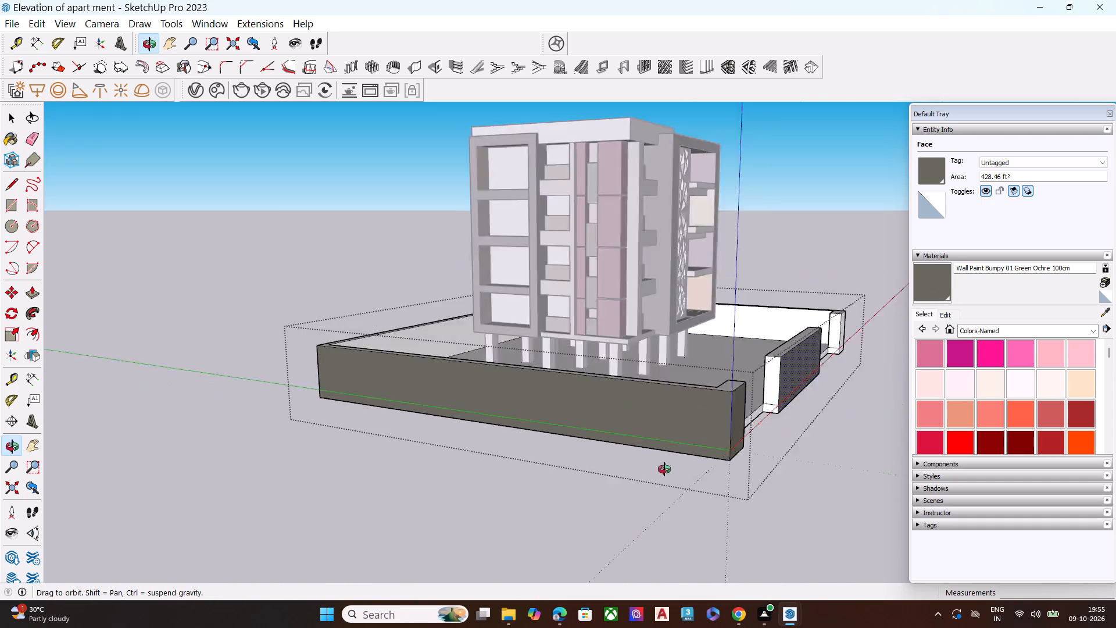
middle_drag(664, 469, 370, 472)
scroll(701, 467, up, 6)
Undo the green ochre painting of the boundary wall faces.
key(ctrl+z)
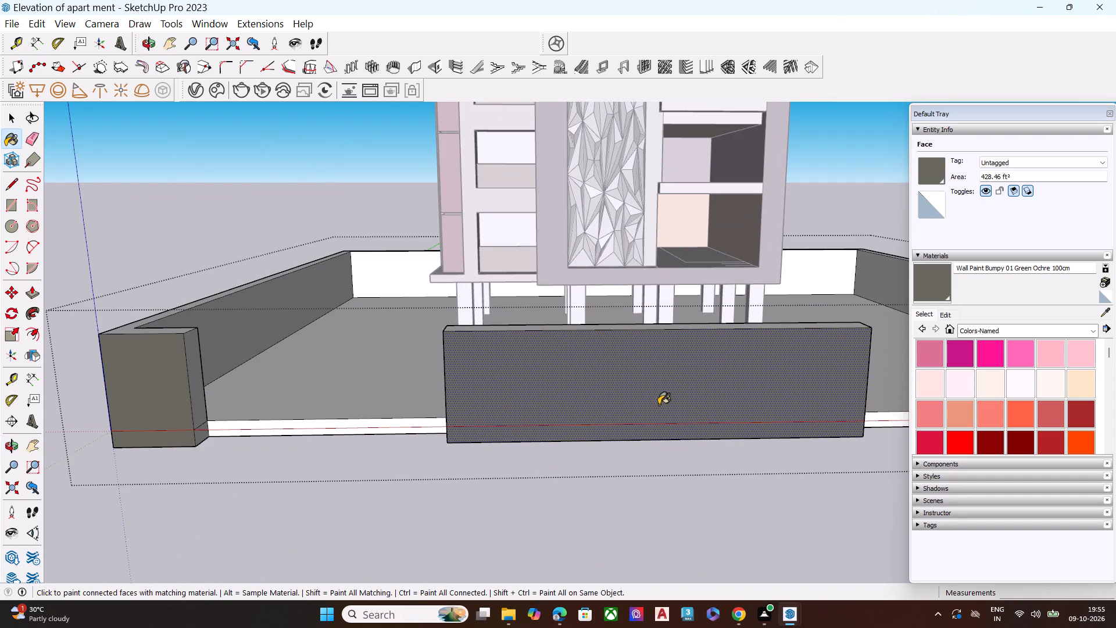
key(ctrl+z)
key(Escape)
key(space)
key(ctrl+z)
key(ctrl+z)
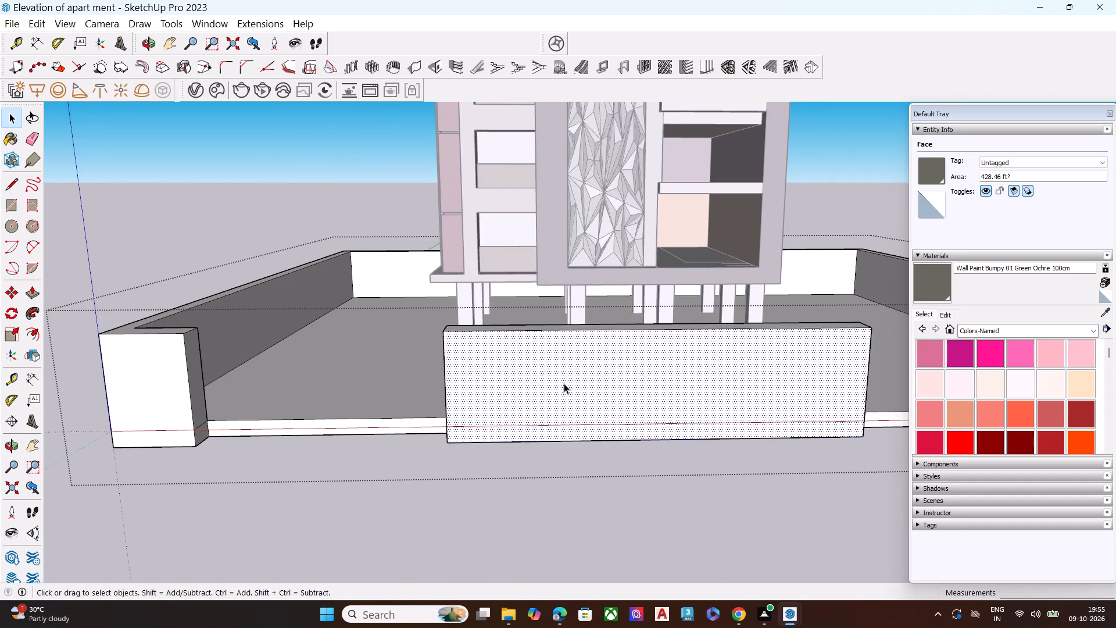
Paint the front face of the pier farthest from the origin and its adjoining outer side with Wall Paint Bumpy 01 Green Ochre 100cm.
scroll(482, 409, down, 6)
middle_drag(785, 406, 735, 418)
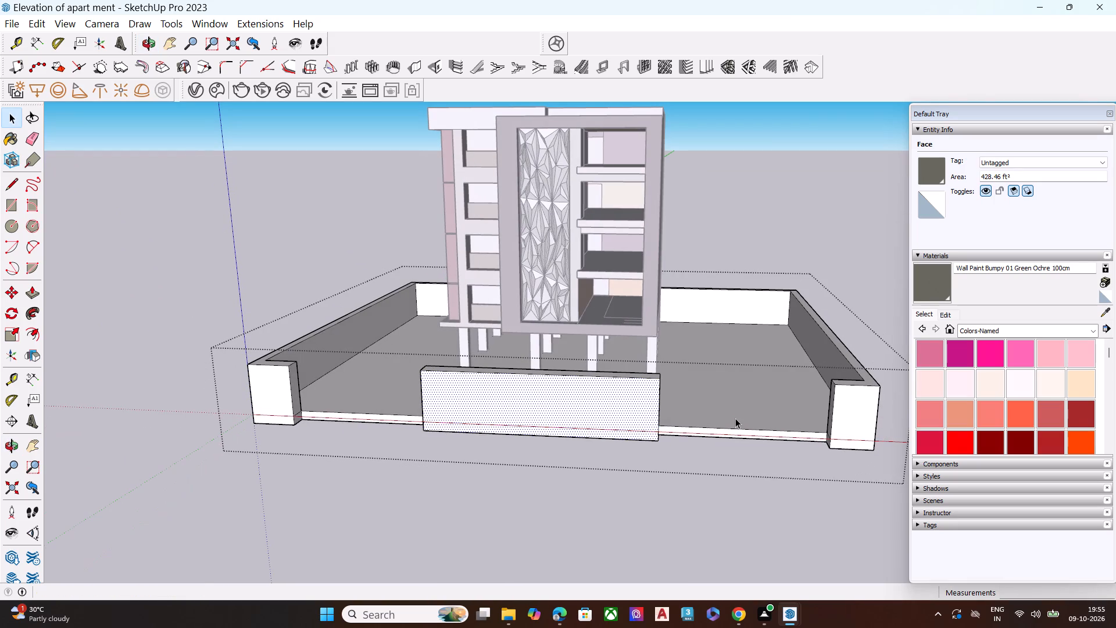
click(935, 284)
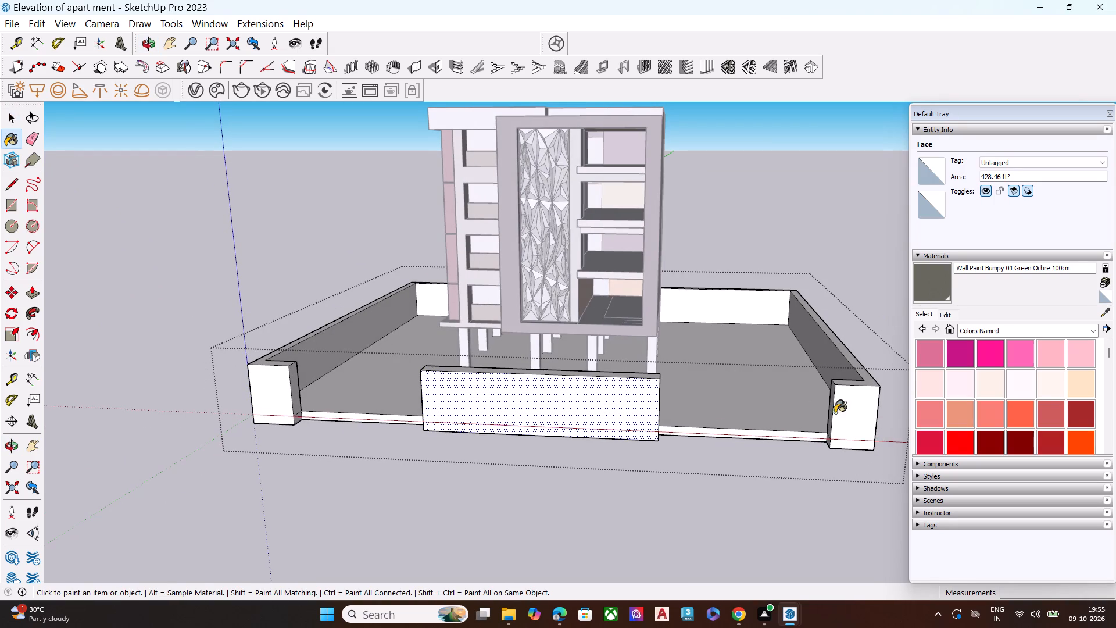
key(space)
double_click(854, 419)
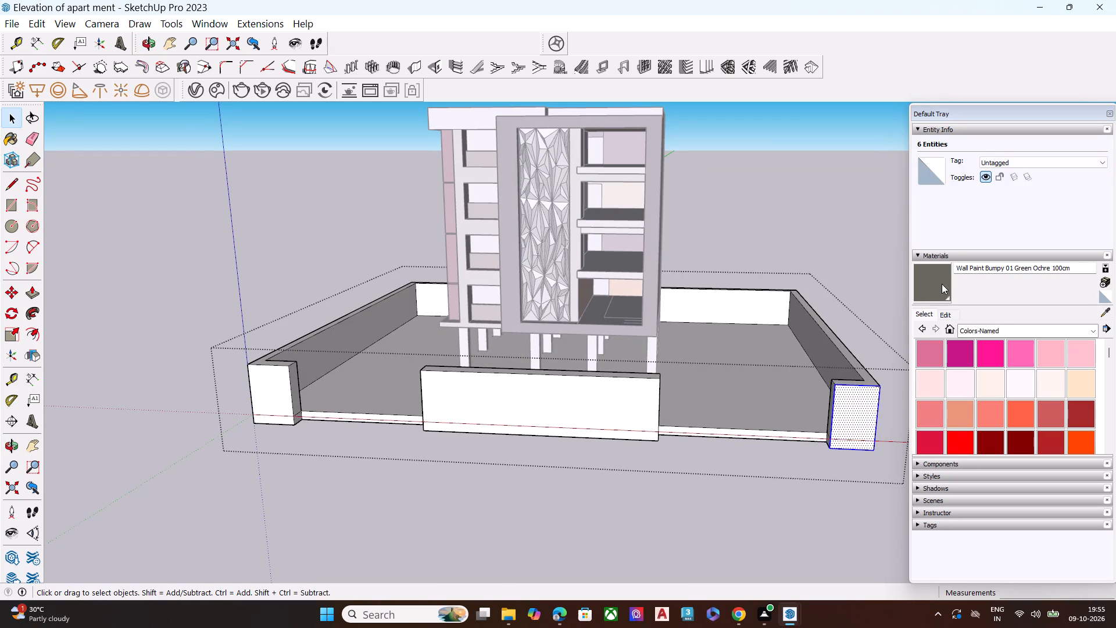
click(942, 282)
click(856, 431)
middle_drag(871, 429, 684, 430)
click(734, 448)
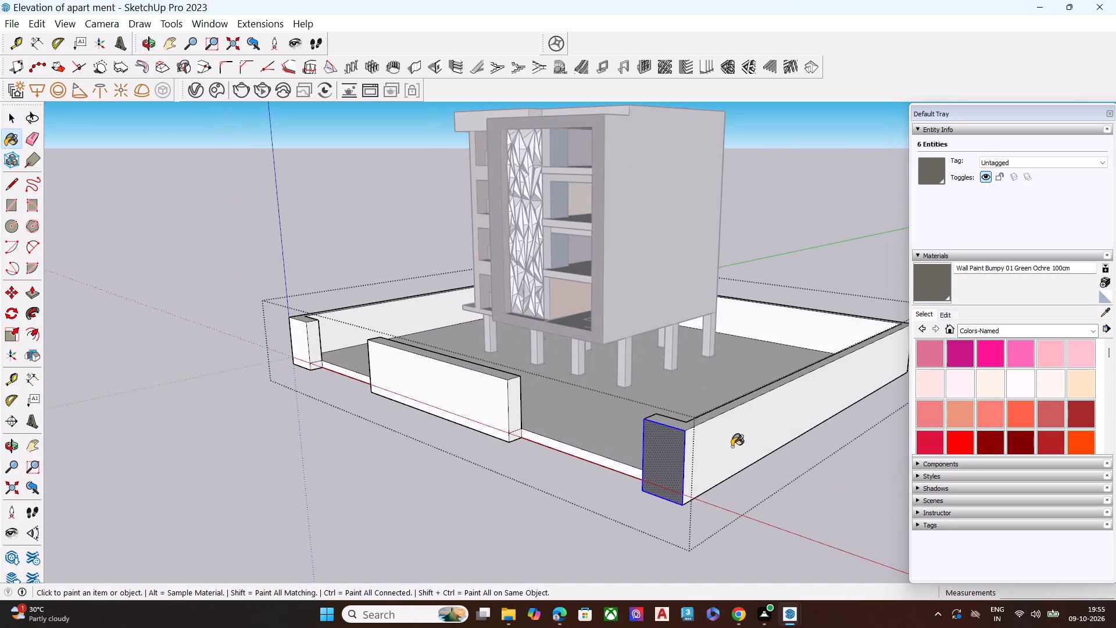
Paint the origin-corner pier's front face, its adjoining outer side and the rear outer face with the same green ochre paint.
middle_drag(598, 450, 884, 431)
click(359, 397)
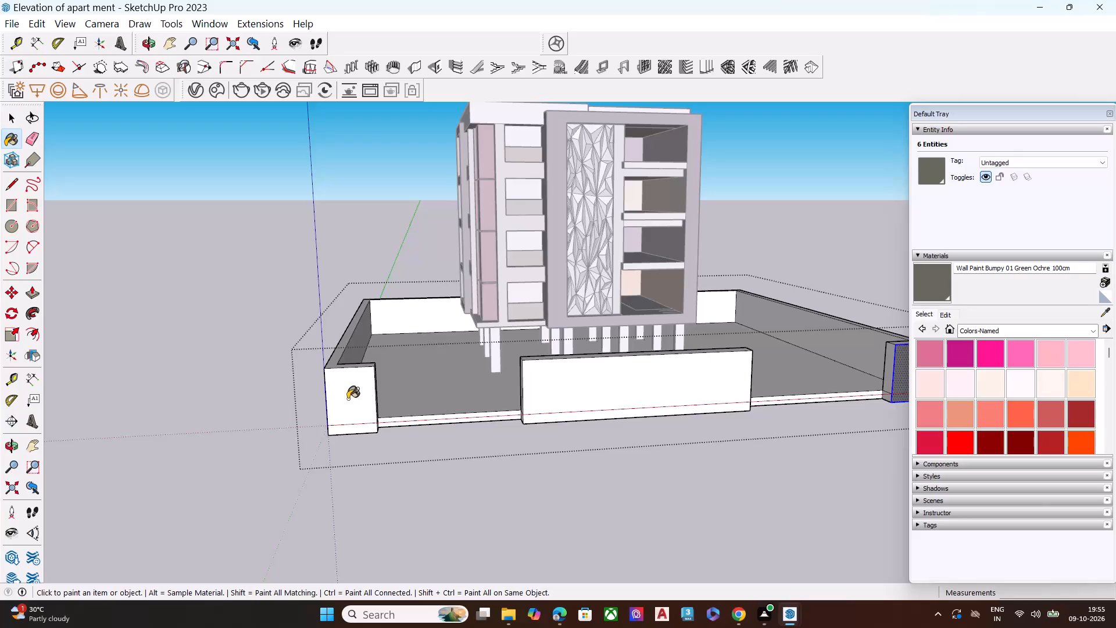
middle_drag(334, 401, 473, 401)
click(436, 406)
middle_drag(382, 406, 989, 400)
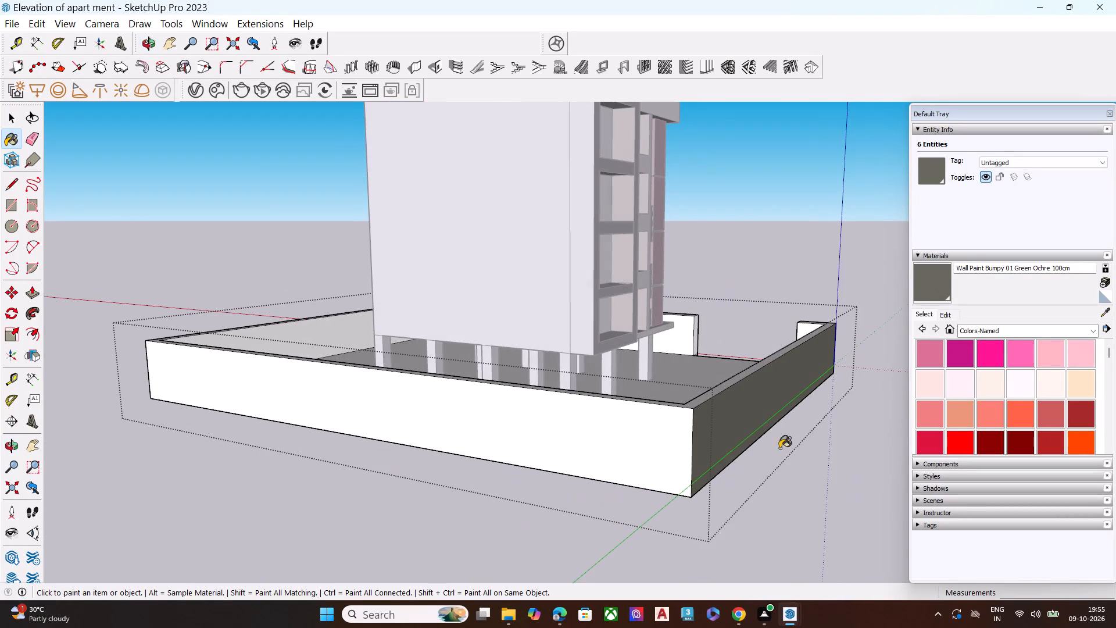
click(654, 448)
middle_drag(757, 440, 255, 455)
middle_drag(734, 451, 394, 444)
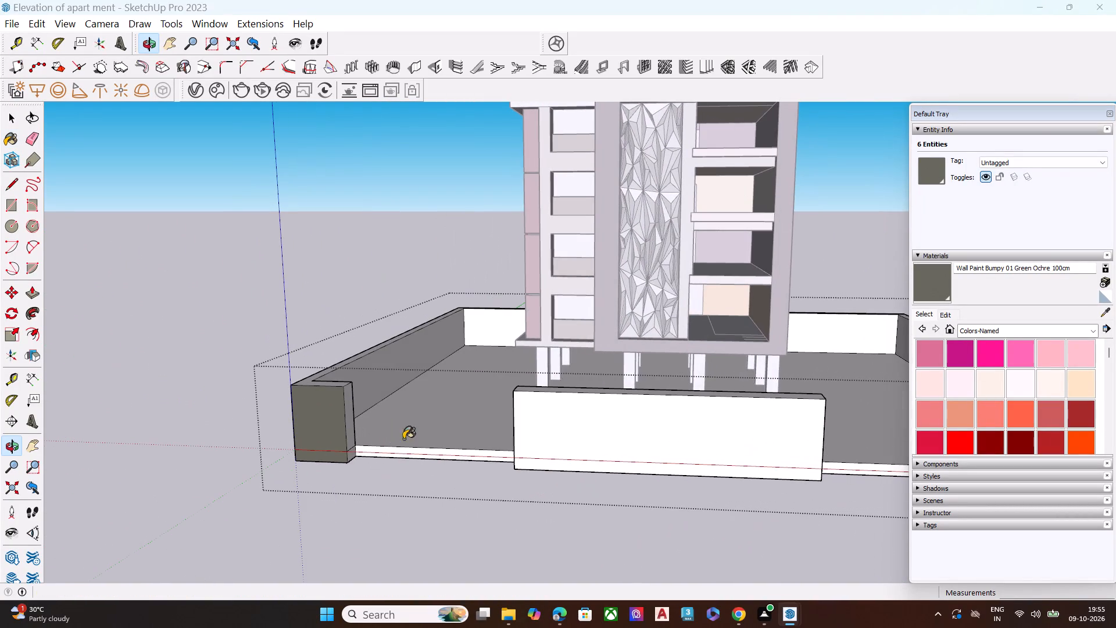
Paint the boundary wall's top face with Wall Paint Bumpy 01 Green Ochre 100cm and close the group.
middle_drag(410, 402, 395, 485)
click(312, 434)
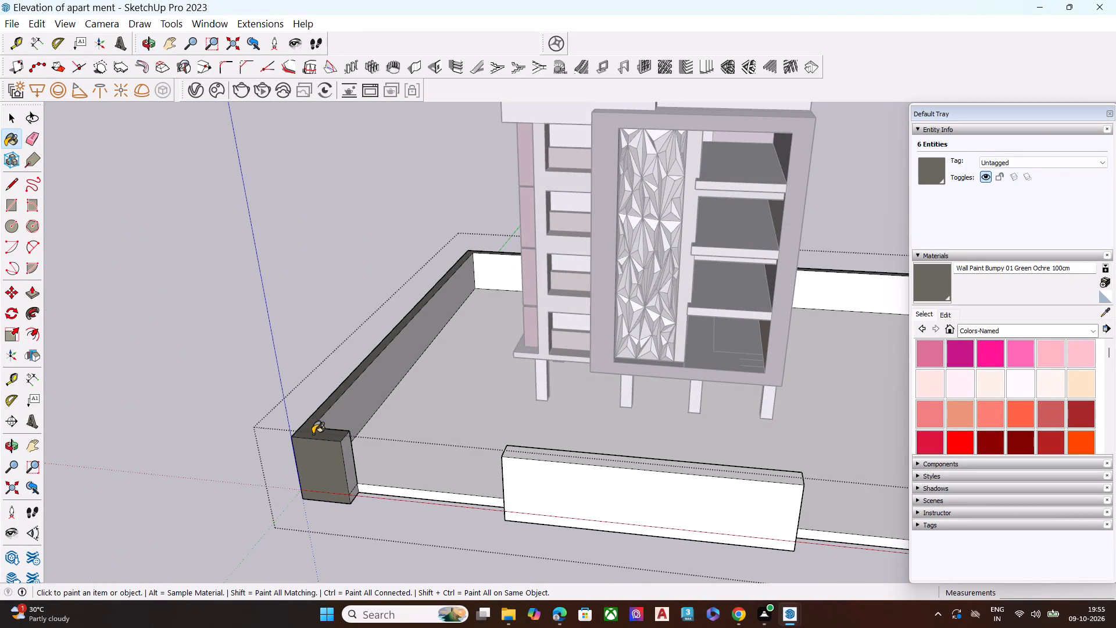
scroll(656, 463, up, 1)
scroll(514, 462, down, 5)
scroll(564, 461, down, 1)
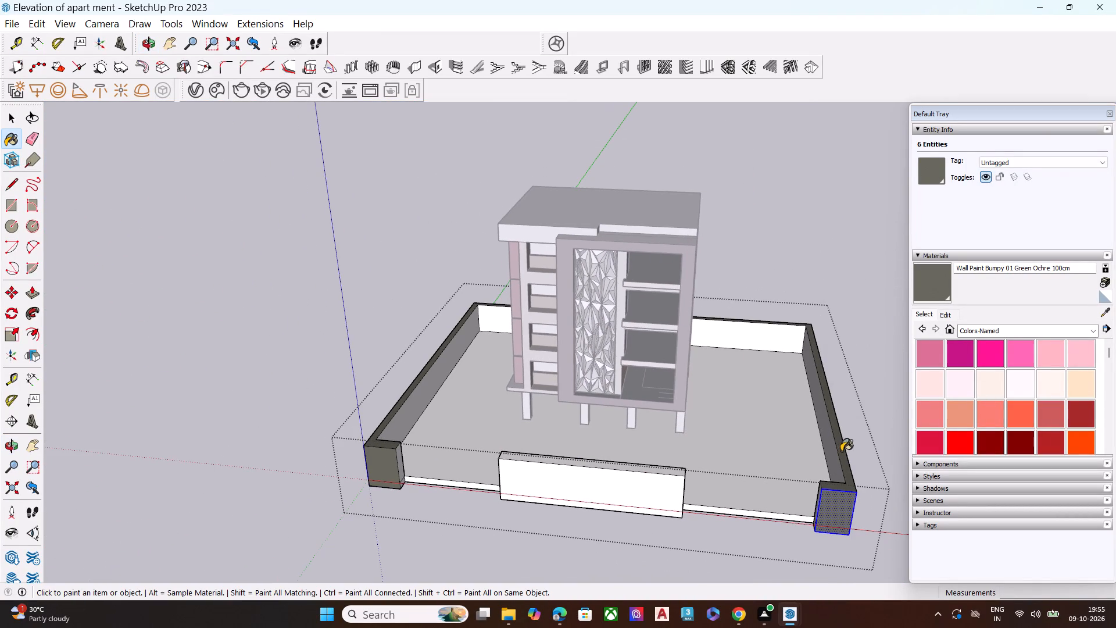
middle_drag(603, 460, 880, 283)
scroll(572, 363, down, 4)
scroll(563, 365, up, 6)
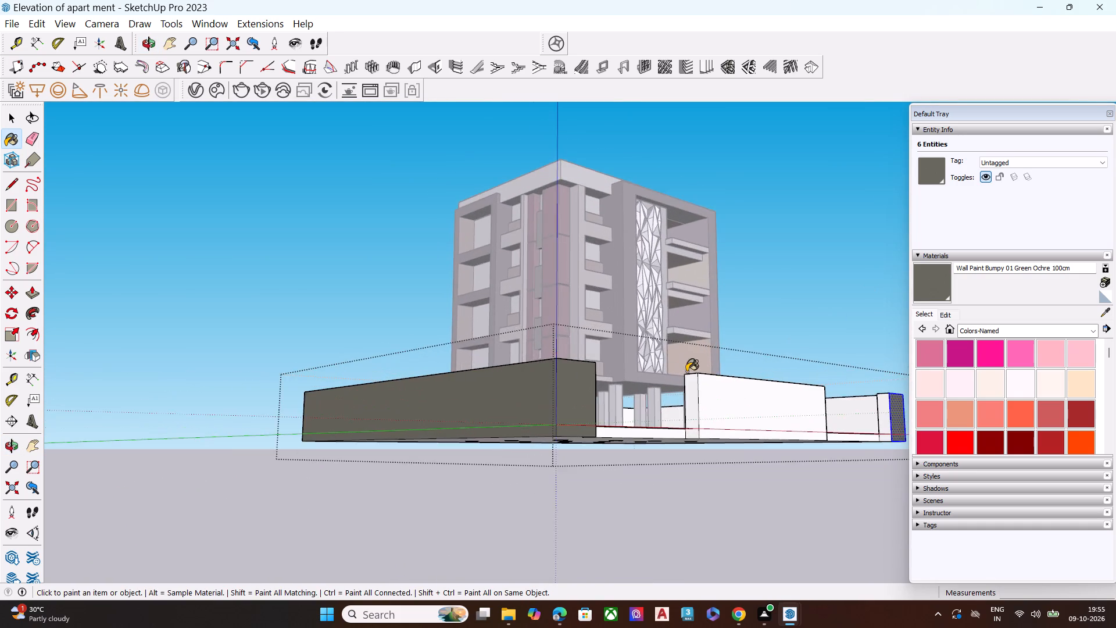
scroll(686, 372, up, 1)
middle_drag(689, 384, 695, 415)
key(space)
click(689, 537)
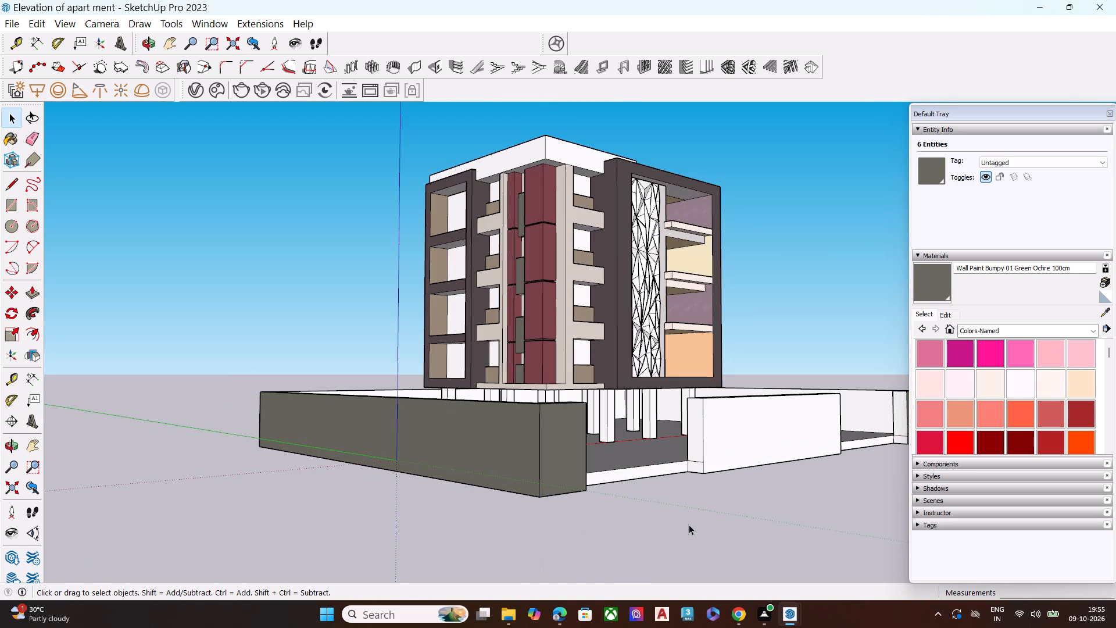
Render the corner view of the building in V-Ray and close the frame buffer.
middle_drag(650, 458, 678, 459)
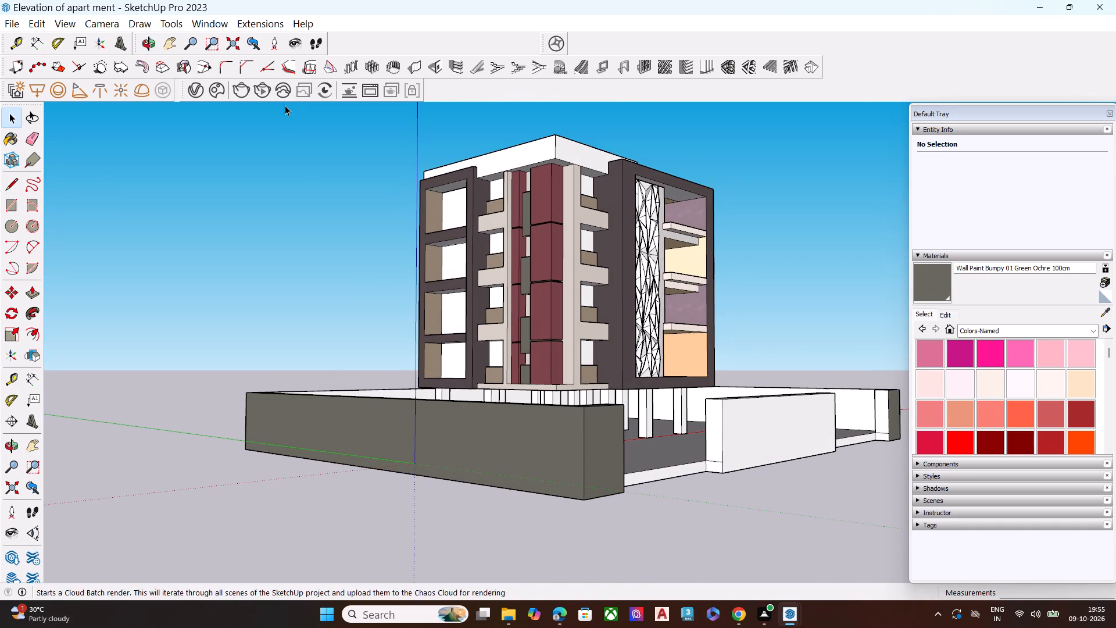
click(246, 92)
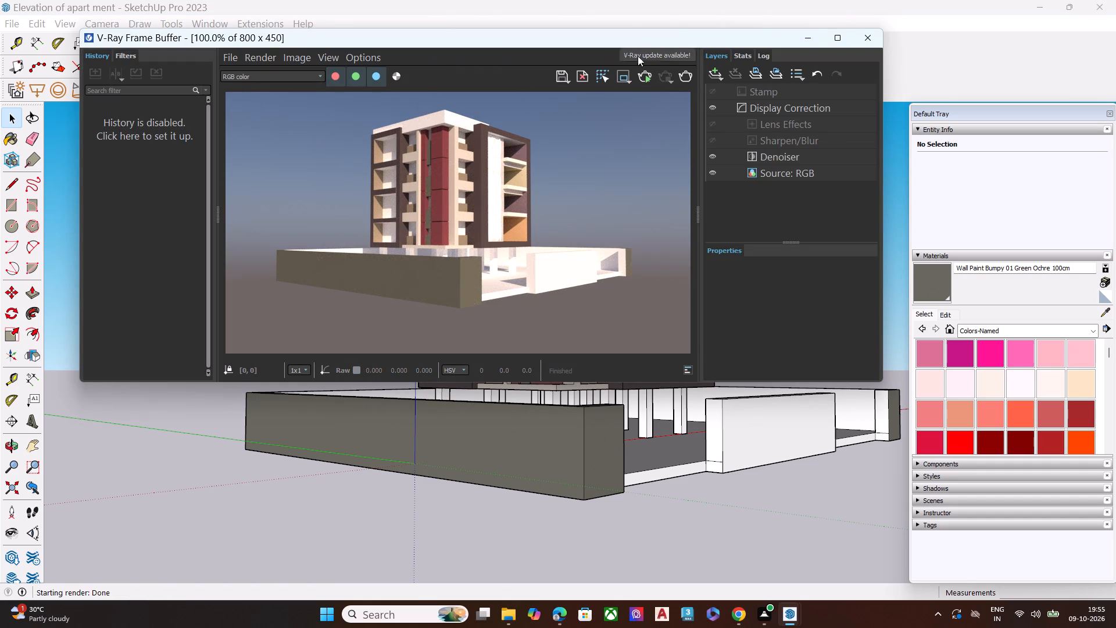
click(865, 36)
Paint two faces of the corner column beneath the maroon-panelled projection with 0034_Wheat from the Colors-Named collection.
scroll(657, 324, up, 2)
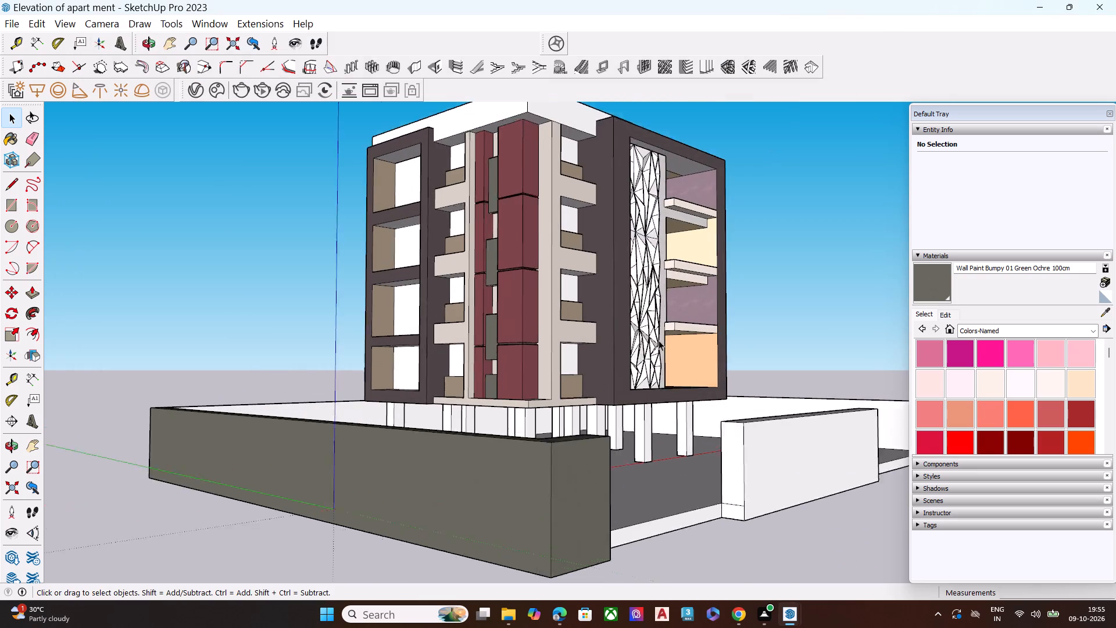
scroll(659, 340, up, 2)
scroll(727, 375, down, 1)
middle_drag(728, 382, 687, 436)
scroll(688, 408, up, 1)
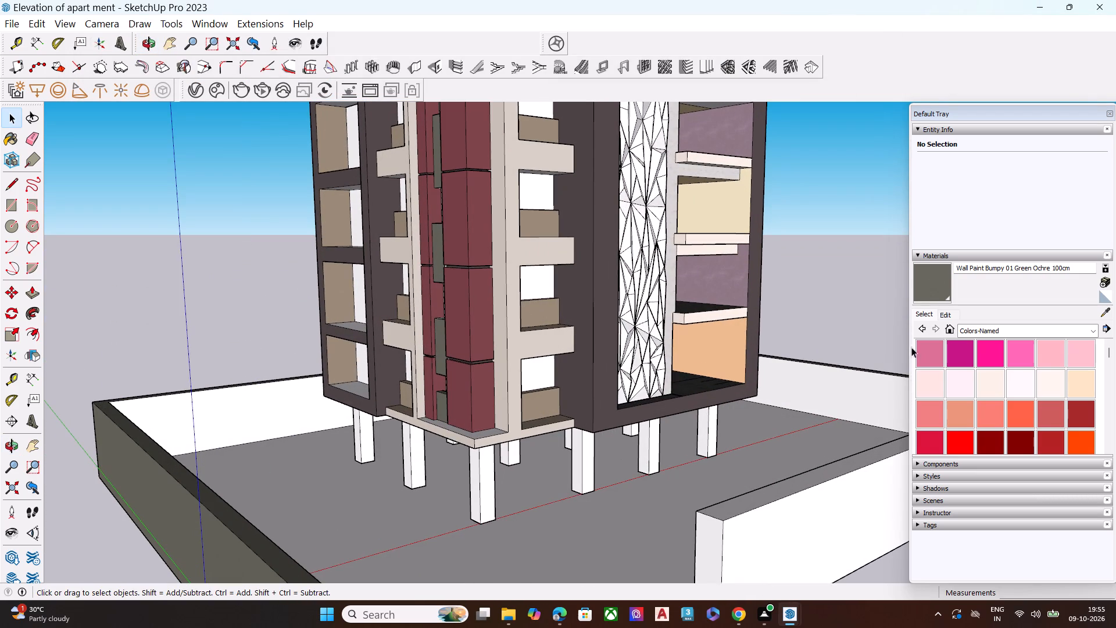
scroll(1053, 392, down, 2)
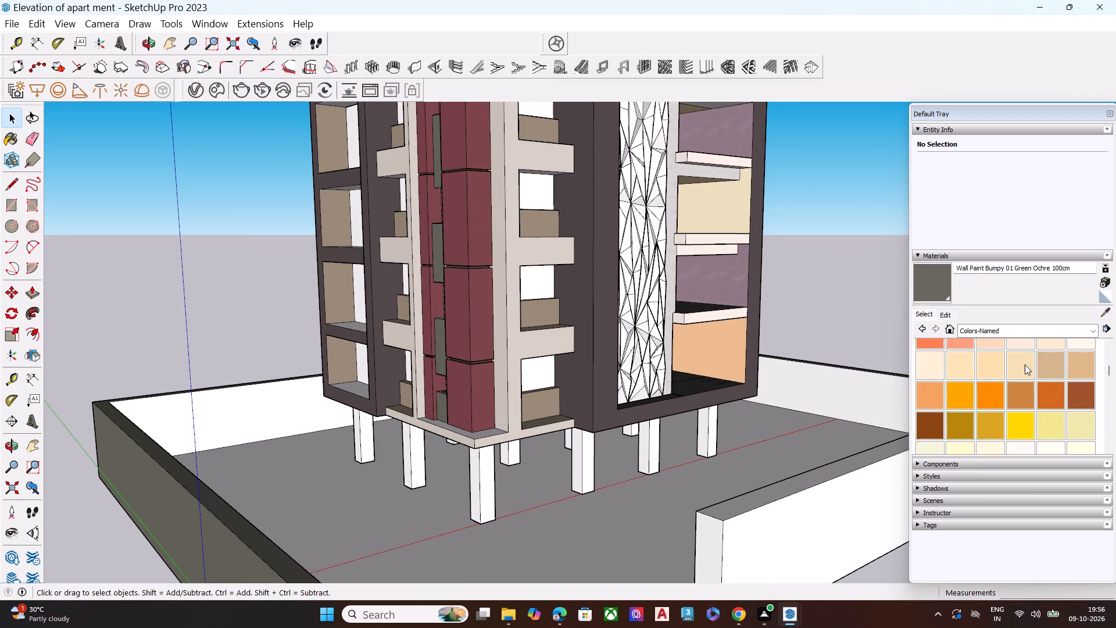
click(1052, 365)
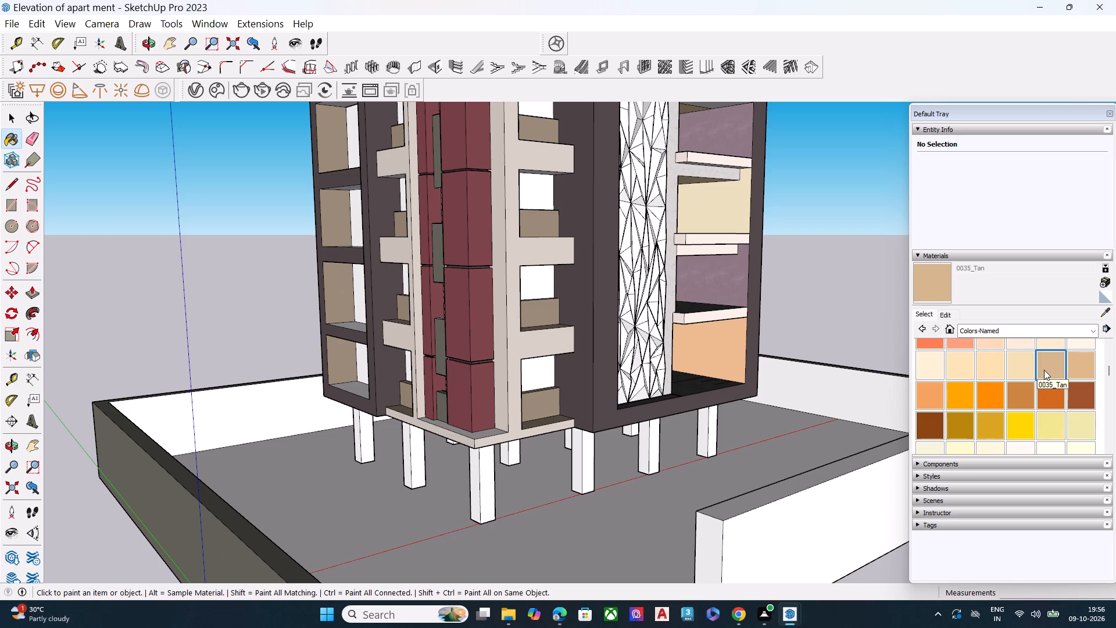
click(1079, 363)
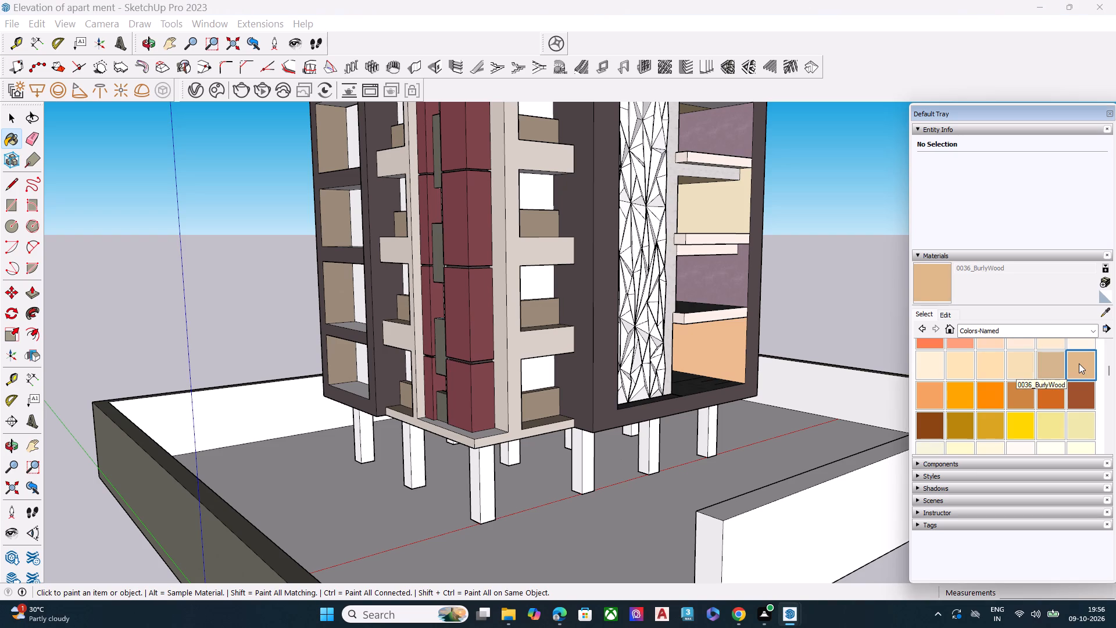
click(1026, 369)
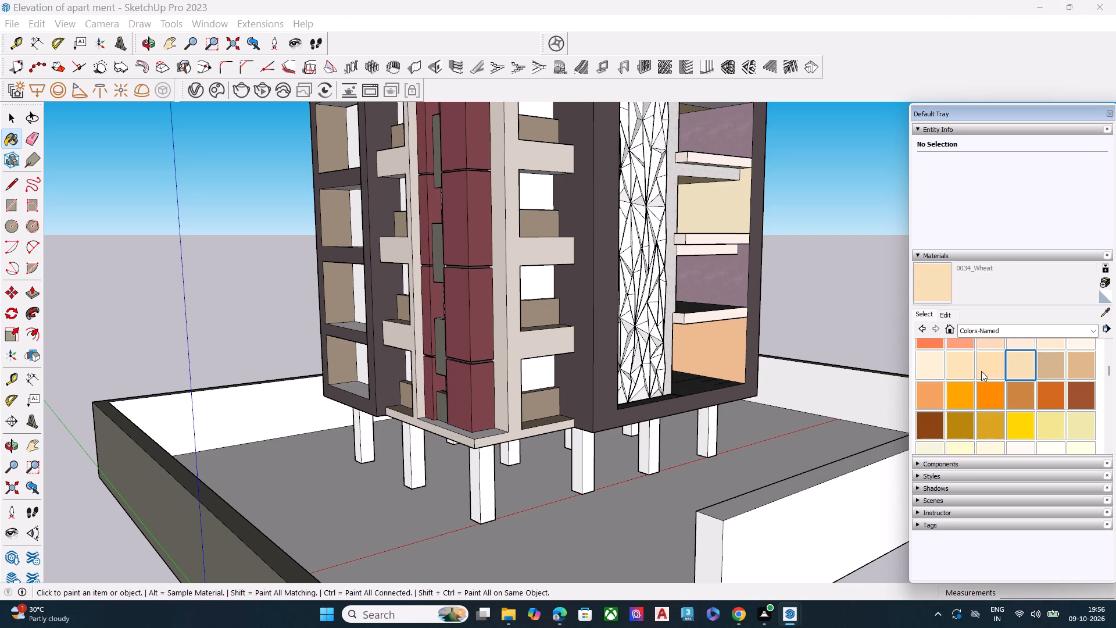
middle_drag(466, 475, 461, 469)
scroll(461, 469, up, 8)
click(530, 430)
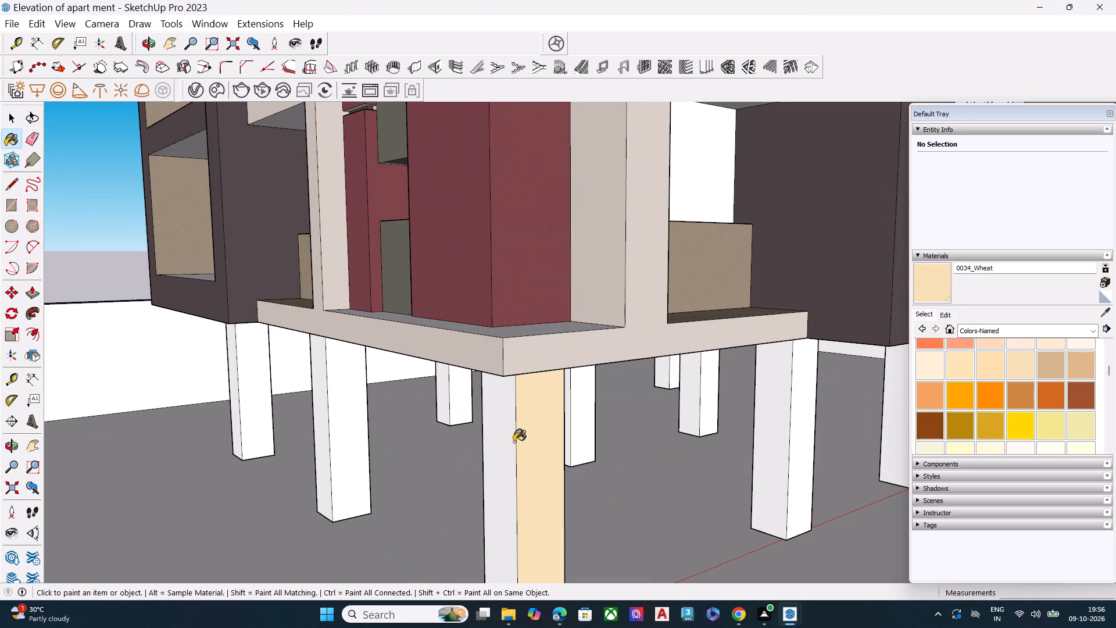
click(505, 447)
Paint the corner column's side face and both visible faces of the three columns behind it along the red axis with 0034_Wheat.
middle_drag(513, 444, 875, 429)
click(746, 436)
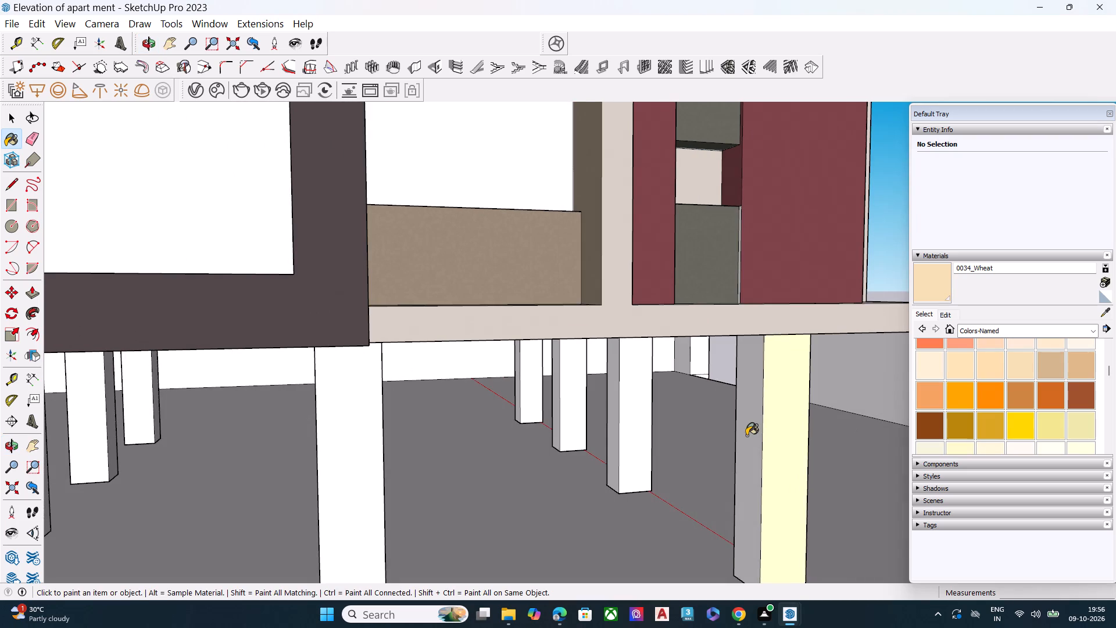
click(638, 427)
click(611, 426)
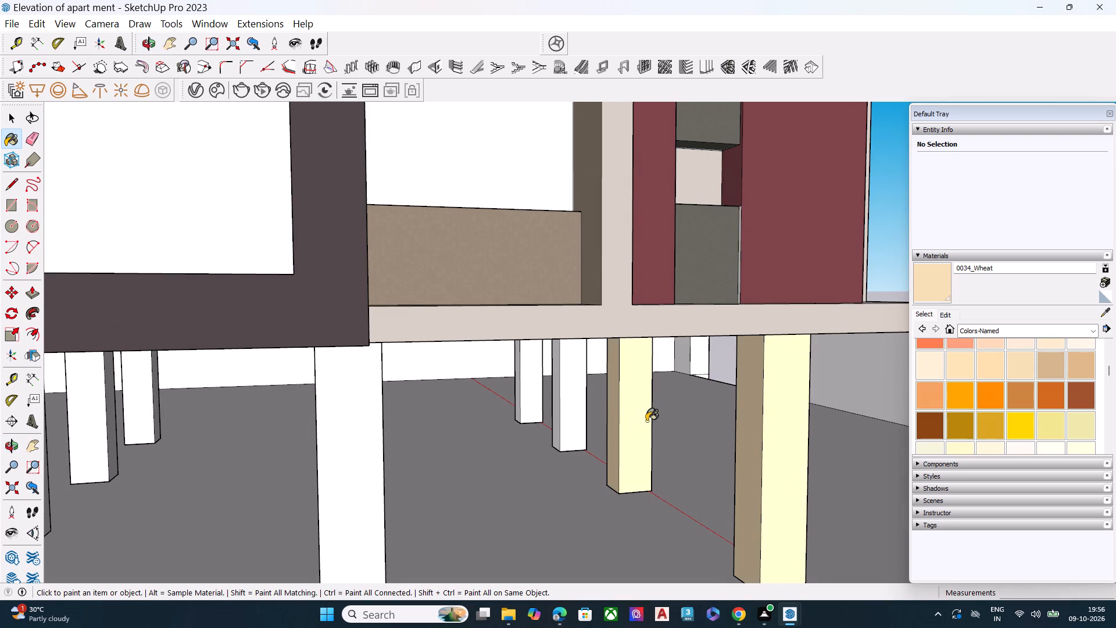
click(567, 395)
click(557, 401)
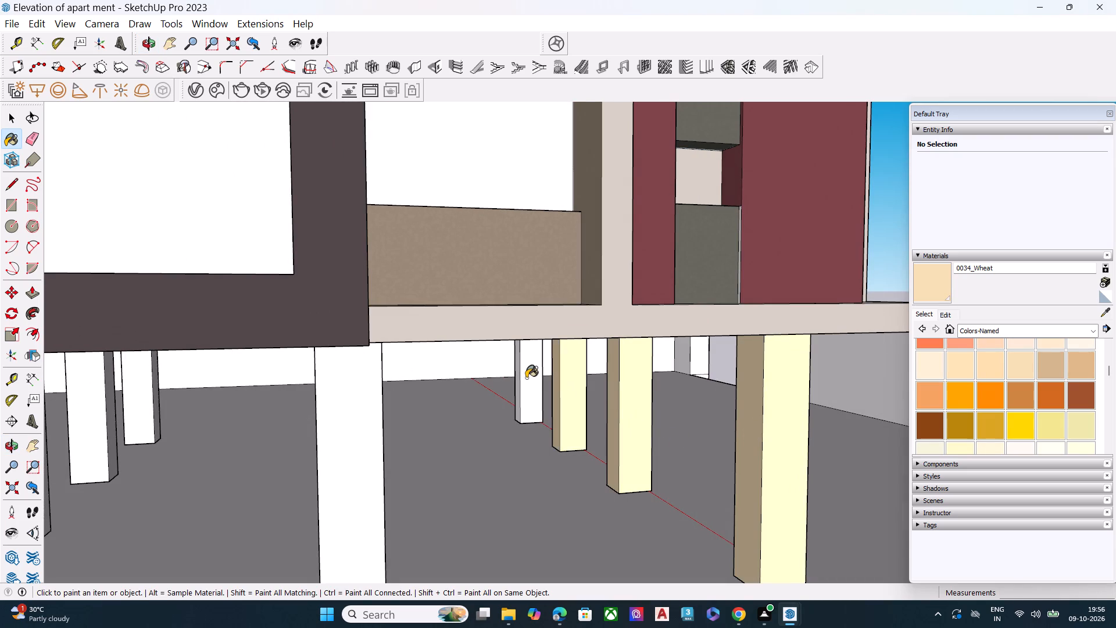
click(526, 378)
click(517, 383)
Paint two visible faces each on the column under the dark balcony frame and the two columns behind it with 0034_Wheat.
scroll(547, 366, down, 7)
scroll(517, 391, up, 5)
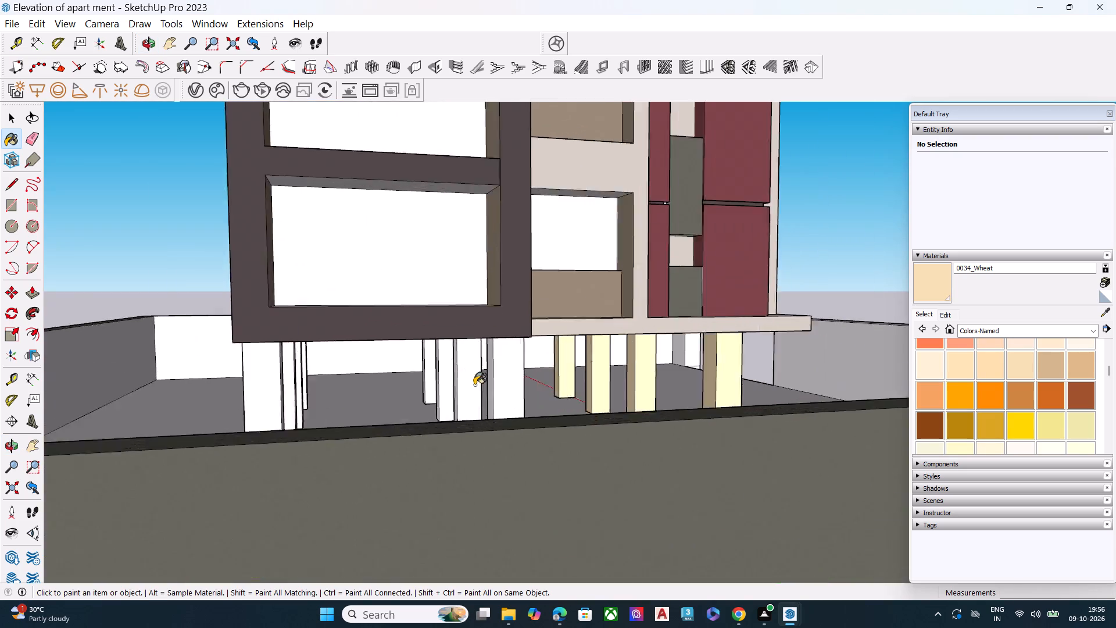
scroll(474, 385, up, 4)
click(525, 387)
middle_drag(507, 394, 560, 399)
click(552, 404)
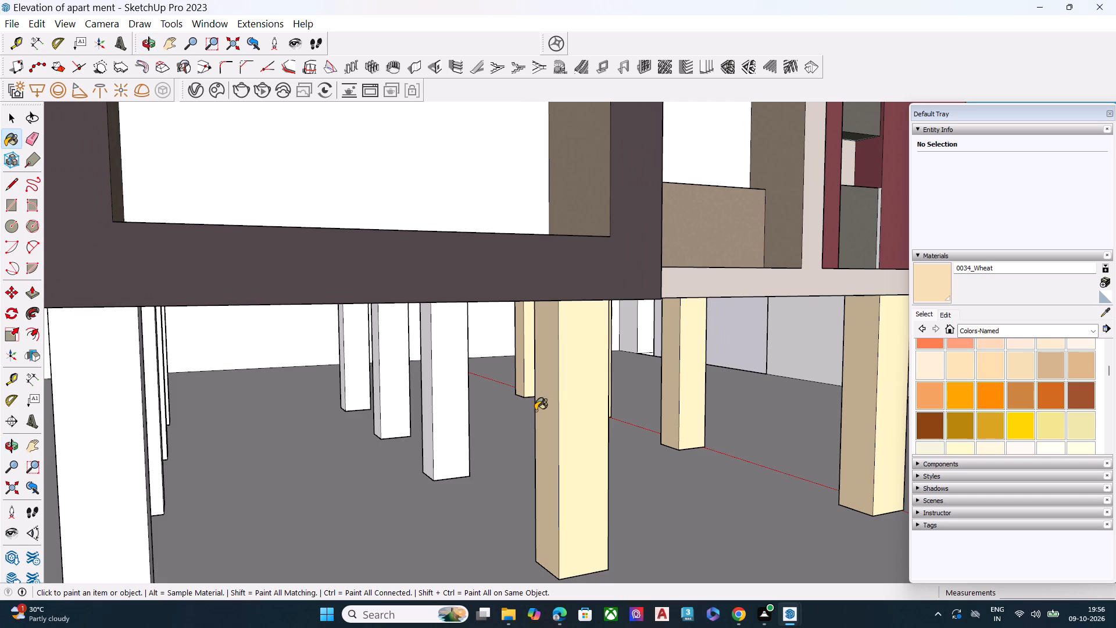
click(451, 398)
click(430, 401)
scroll(362, 377, up, 3)
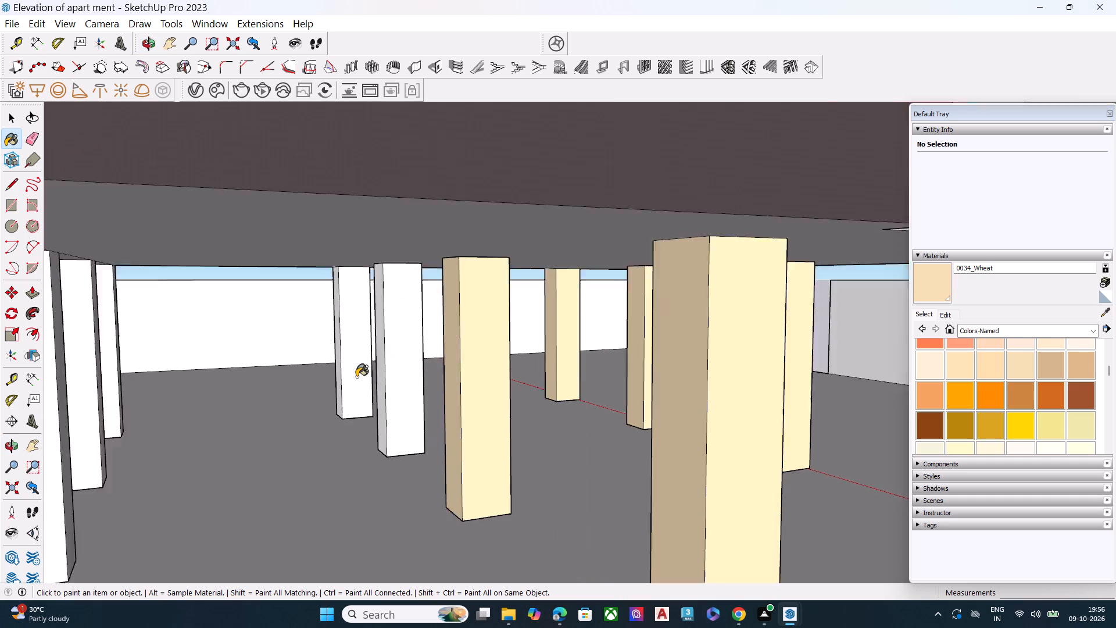
scroll(356, 377, up, 4)
click(437, 379)
click(407, 386)
Paint the unpainted faces of the columns at the far end of the rows, including the end column on the red axis, with 0034_Wheat.
middle_drag(406, 384, 651, 395)
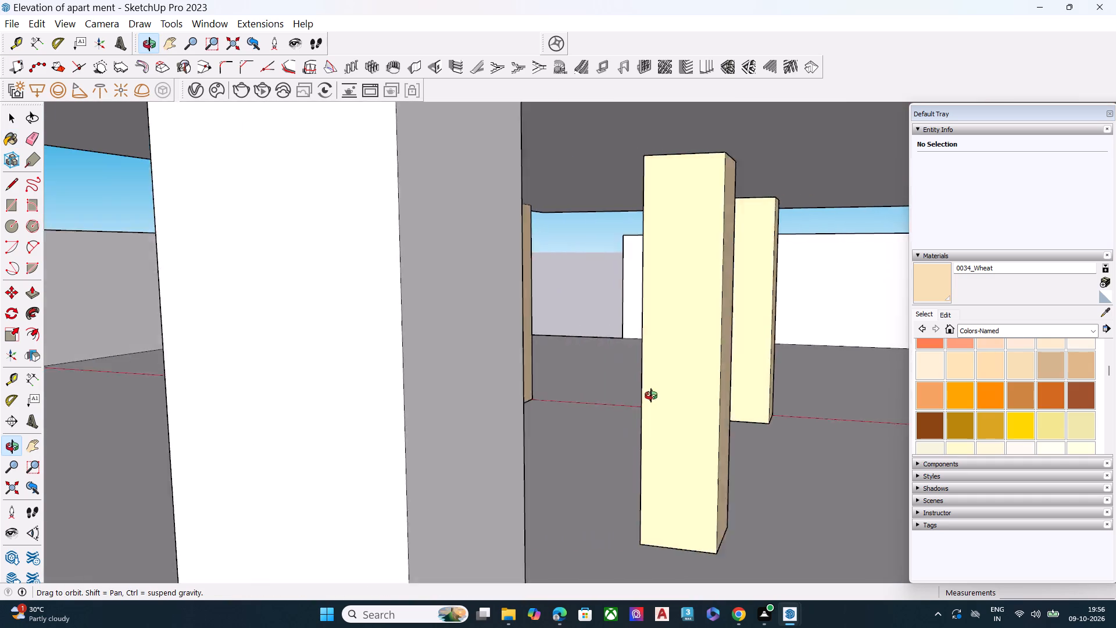
middle_drag(651, 395, 786, 405)
click(388, 398)
middle_drag(353, 386, 482, 380)
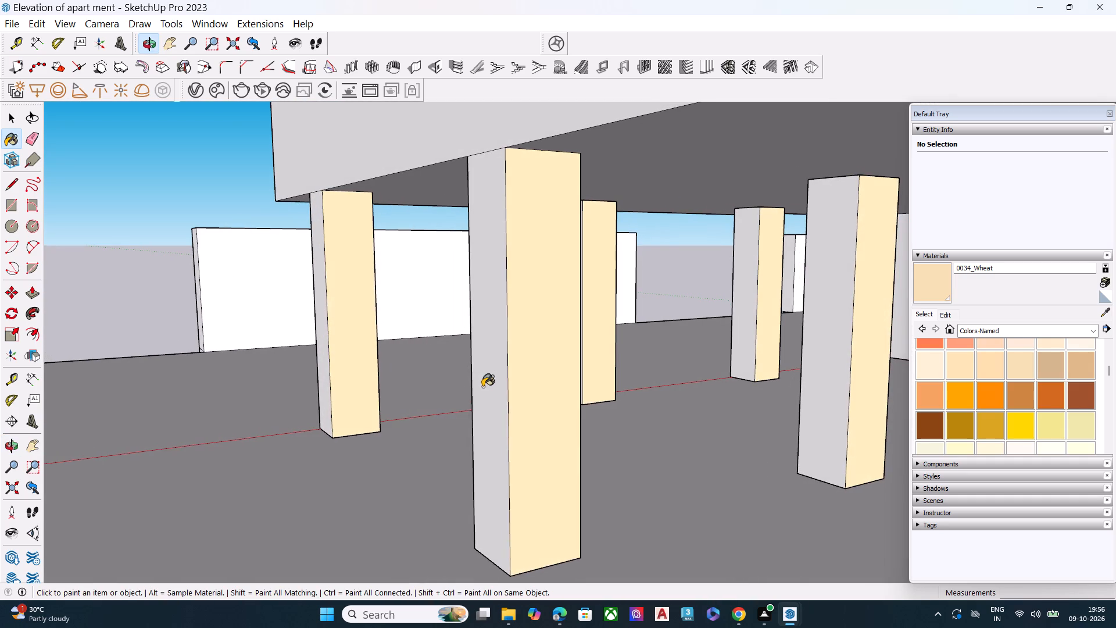
click(482, 387)
middle_drag(353, 367, 541, 368)
scroll(486, 380, up, 2)
click(486, 380)
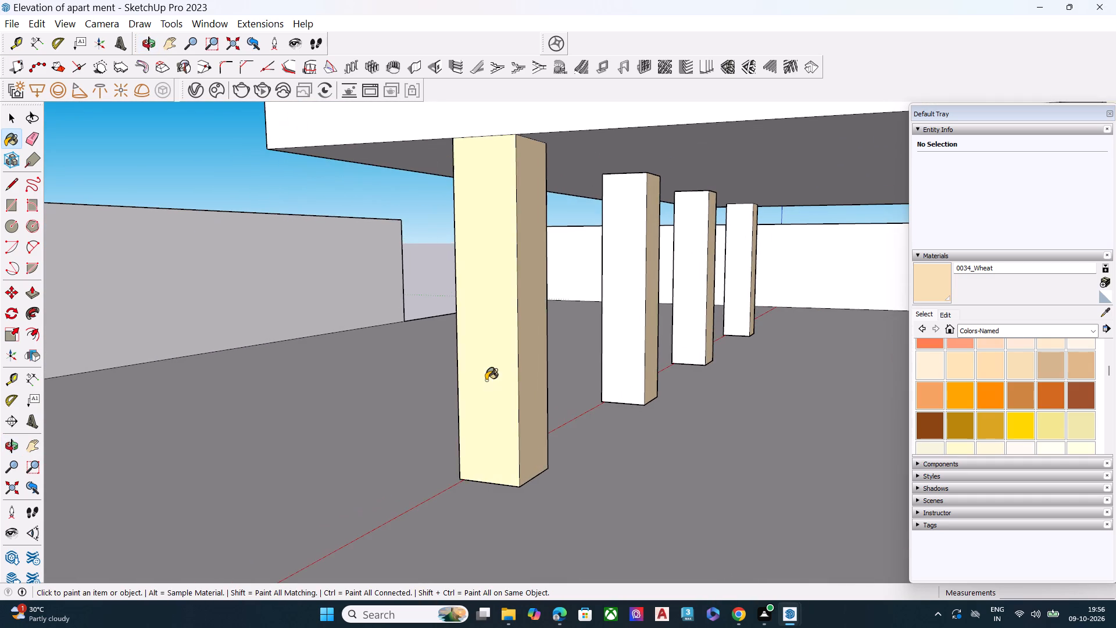
Paint the bare outer faces of the red-axis column row, from the end column back to the front corner, with 0034_Wheat.
middle_drag(482, 372, 803, 390)
click(753, 387)
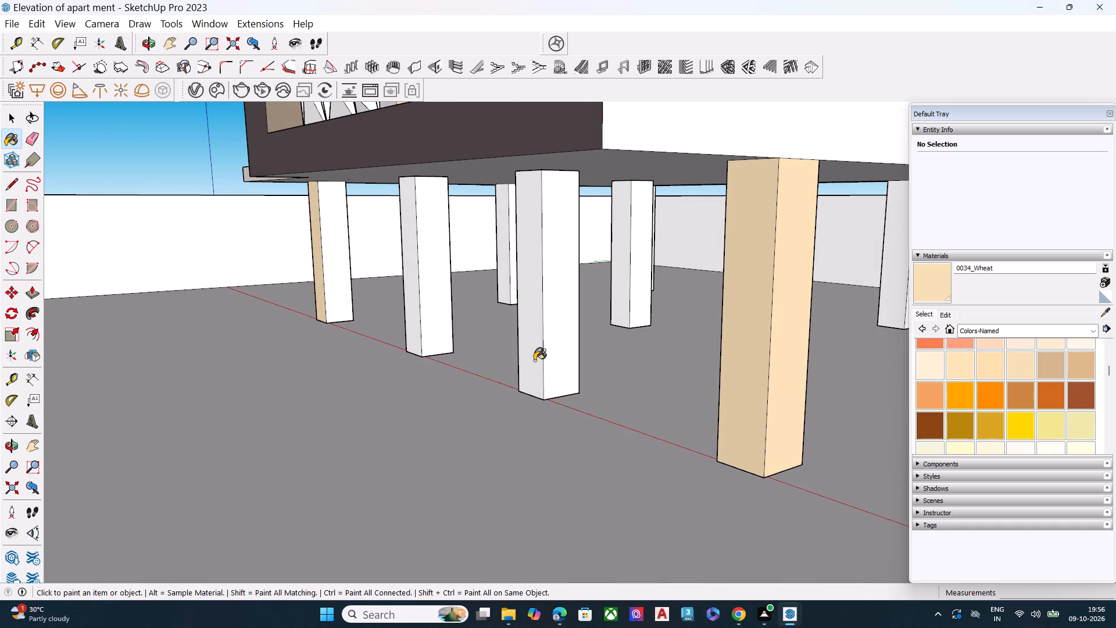
click(534, 361)
click(413, 331)
click(429, 330)
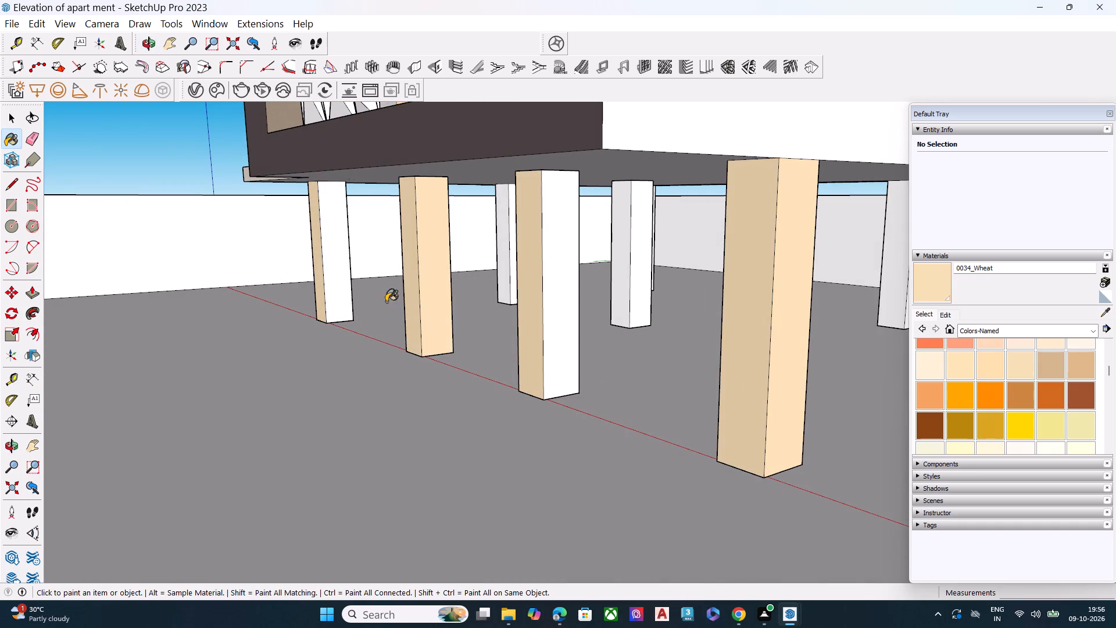
click(333, 272)
Paint the bare side faces of the second row's columns and the faces of the outer corner column under the dark frame with 0034_Wheat.
middle_drag(328, 274, 884, 310)
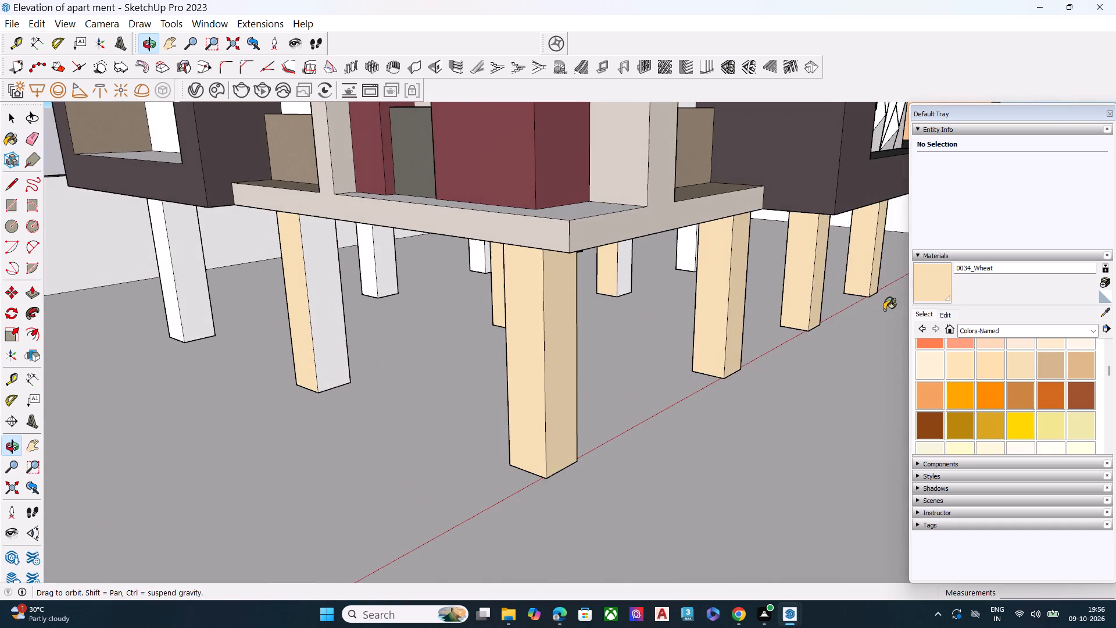
middle_drag(611, 358, 695, 367)
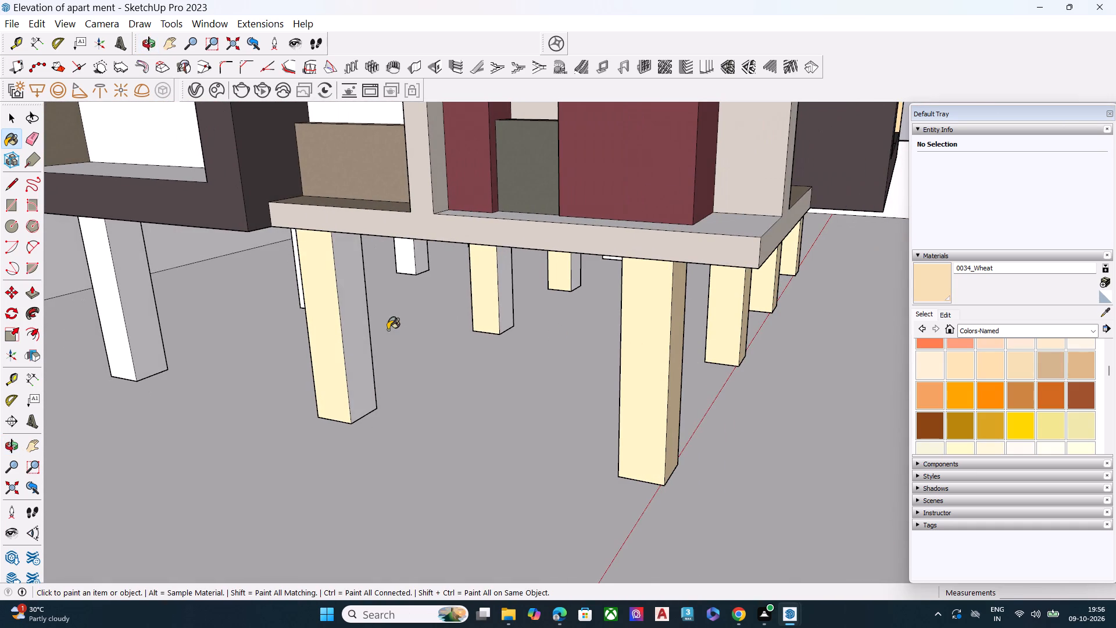
click(359, 341)
click(506, 302)
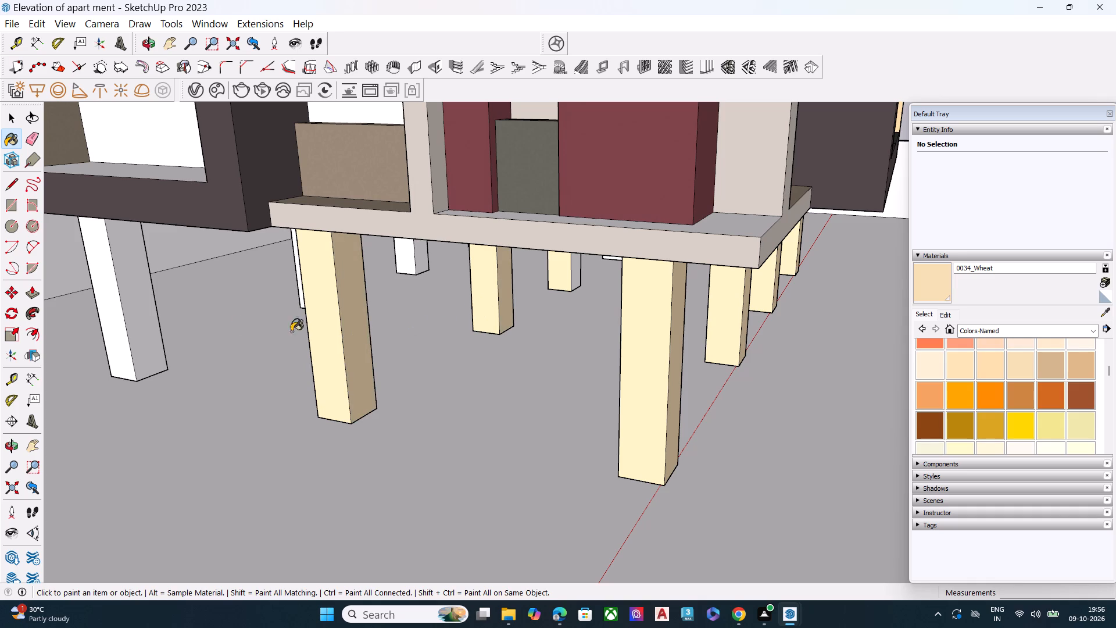
click(145, 327)
middle_drag(128, 322, 273, 319)
click(84, 362)
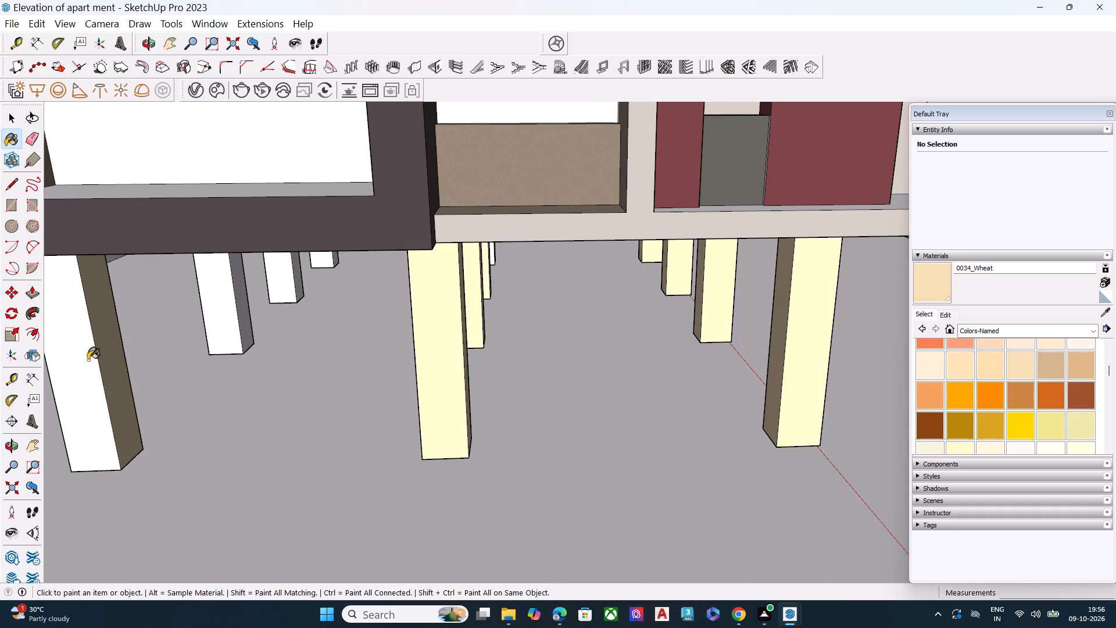
middle_drag(87, 349, 372, 338)
click(362, 365)
middle_drag(425, 361, 714, 304)
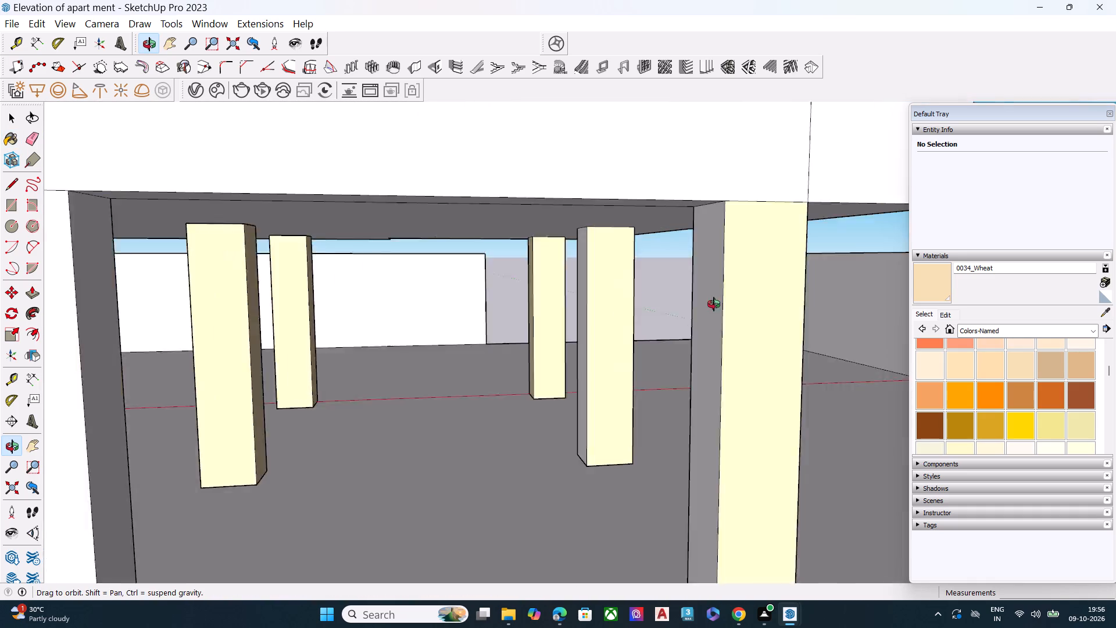
middle_drag(714, 304, 721, 303)
click(789, 326)
Paint the bare faces of the inner columns and the outer-row columns seen from the building's blank side with 0034_Wheat.
scroll(505, 325, down, 5)
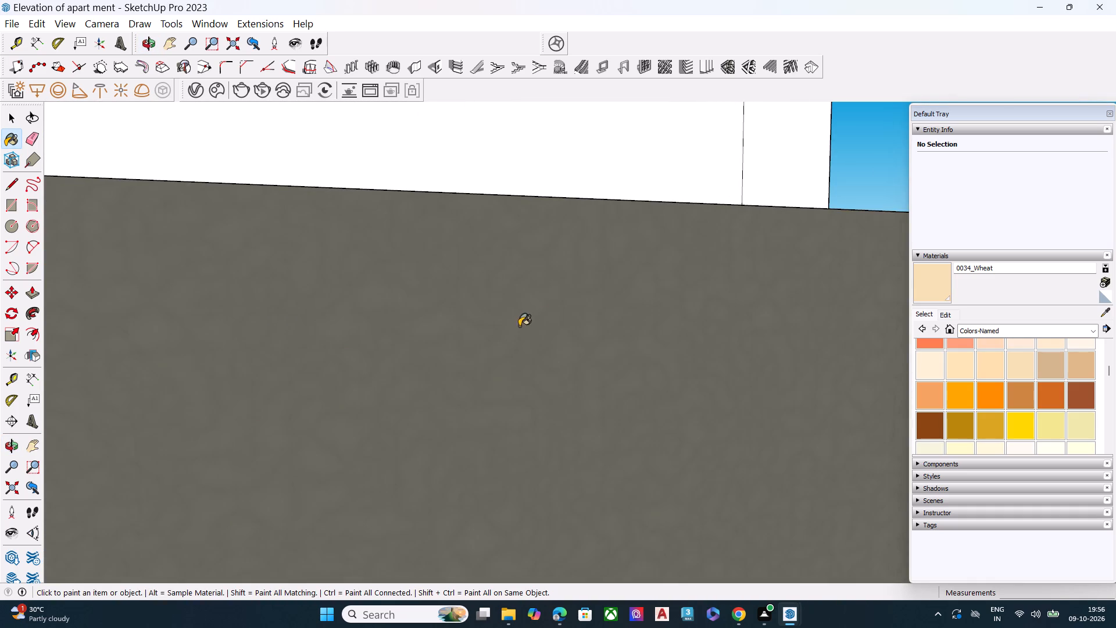
middle_drag(572, 209, 603, 380)
scroll(552, 259, down, 10)
scroll(483, 252, up, 1)
scroll(483, 252, down, 2)
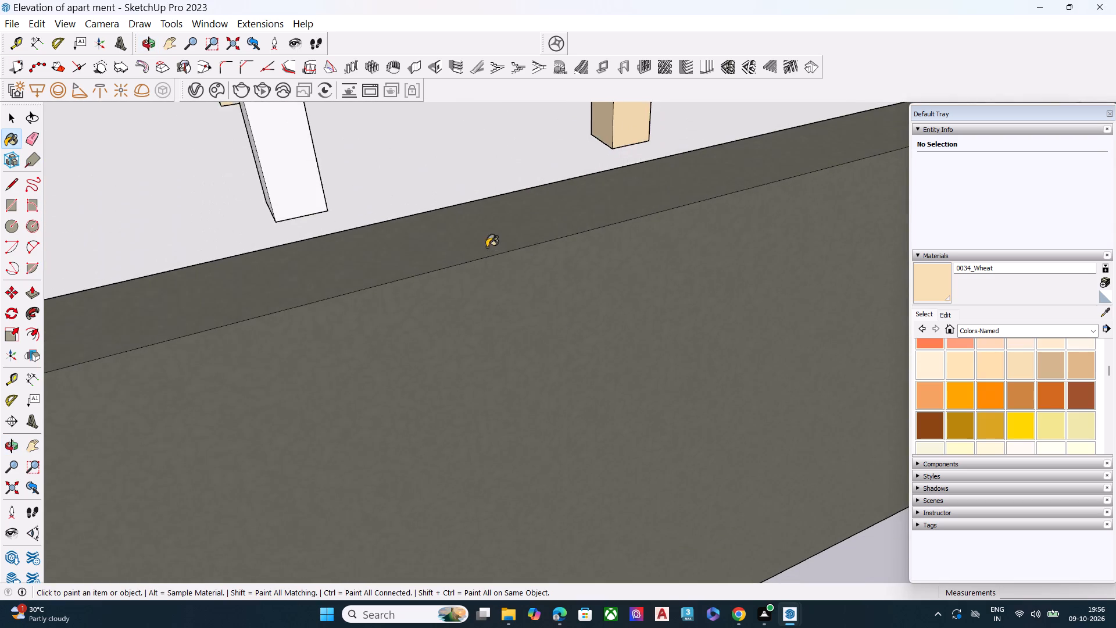
scroll(487, 247, down, 9)
scroll(531, 276, up, 2)
scroll(531, 276, down, 15)
scroll(514, 358, down, 10)
scroll(497, 298, up, 2)
scroll(495, 295, down, 1)
scroll(495, 295, up, 9)
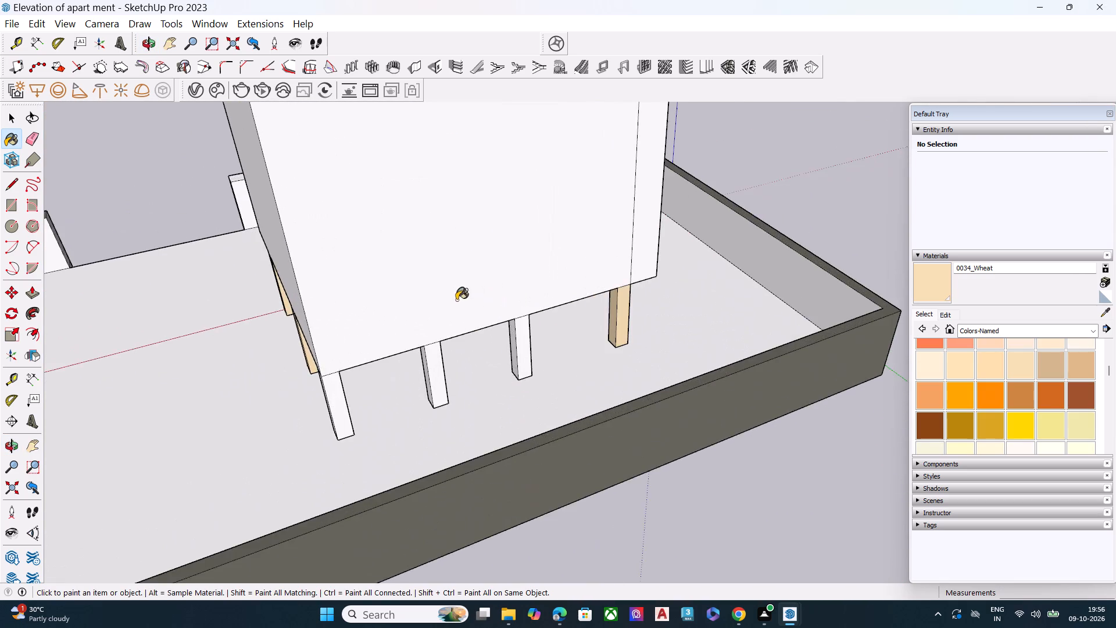
scroll(526, 329, up, 1)
middle_drag(530, 327, 592, 283)
scroll(587, 286, up, 7)
middle_drag(534, 309, 643, 238)
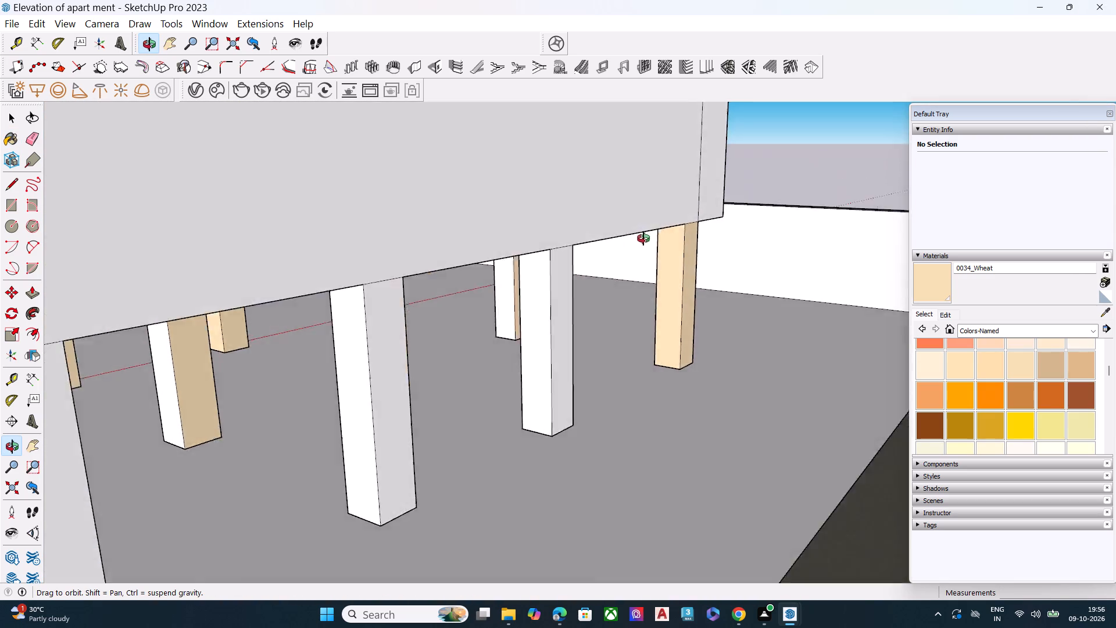
middle_drag(643, 238, 741, 206)
click(290, 342)
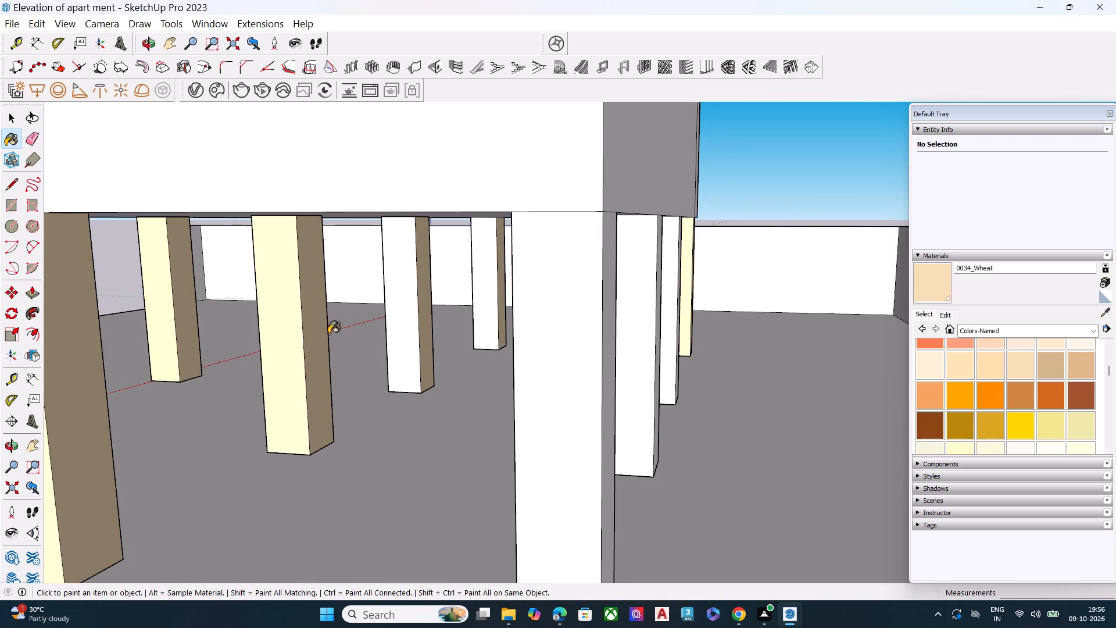
click(403, 306)
click(485, 266)
click(539, 307)
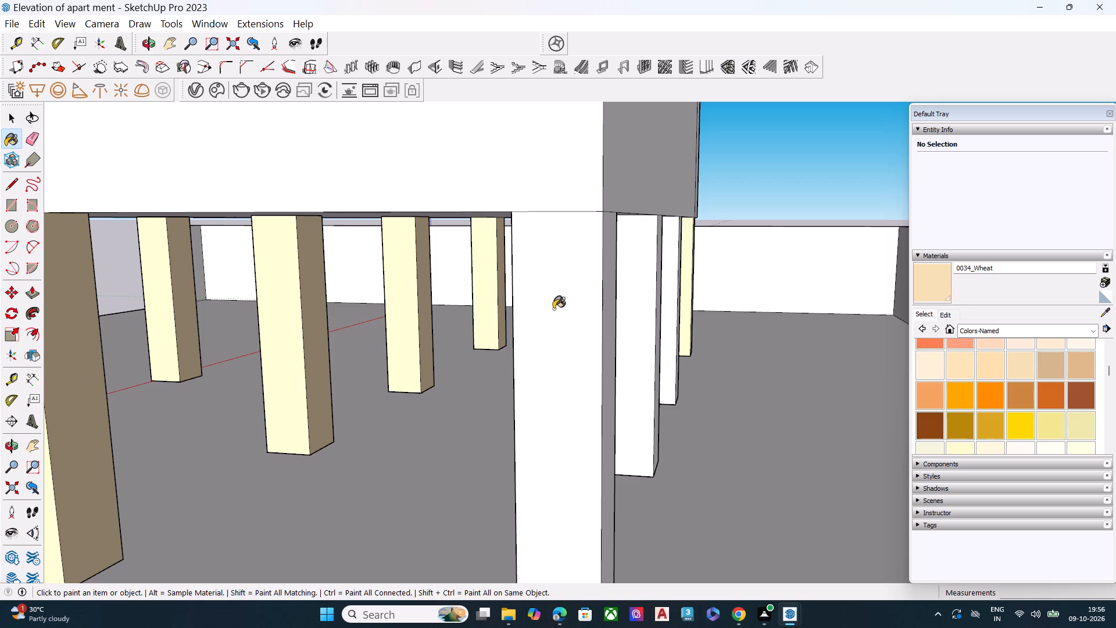
click(635, 286)
click(671, 276)
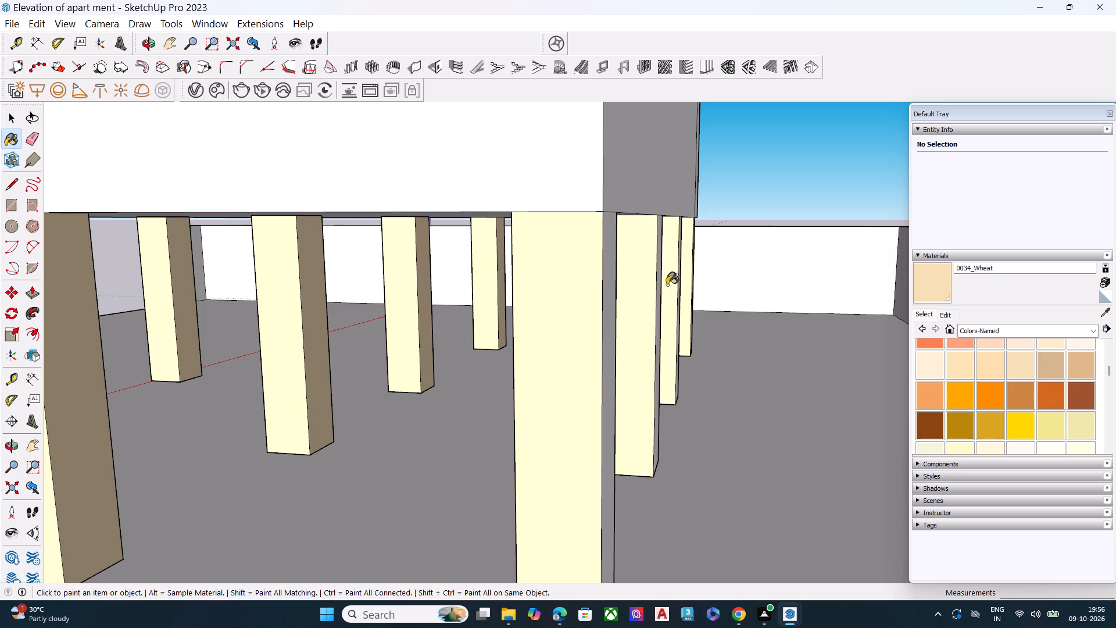
Paint the remaining outward faces of the outer column row beneath the blank side wall with 0034_Wheat.
middle_drag(659, 291, 459, 308)
click(481, 299)
click(91, 349)
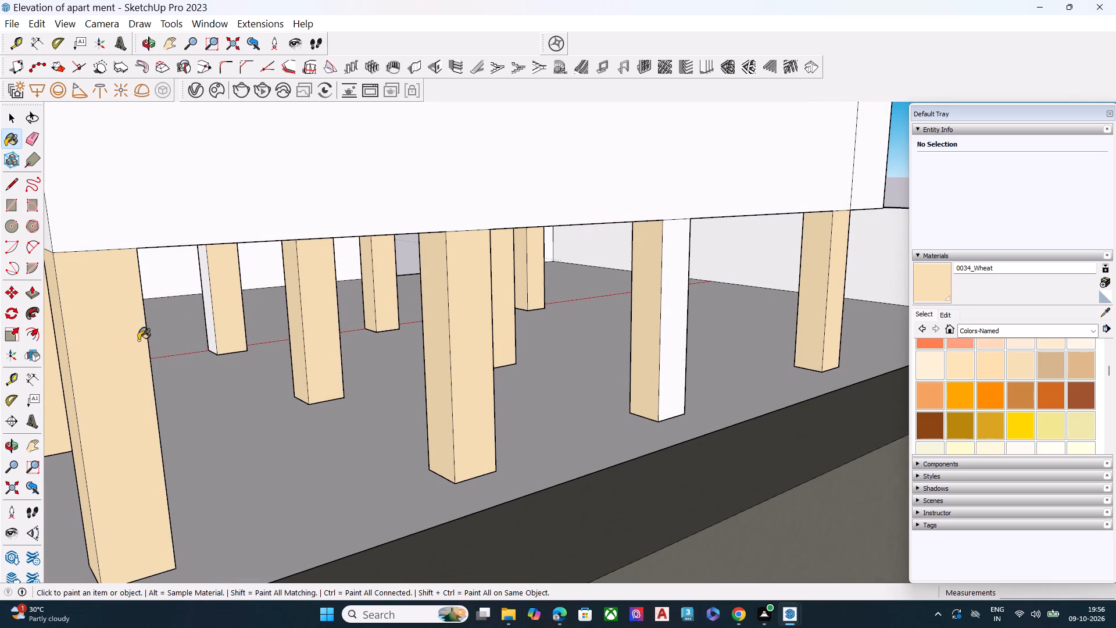
click(675, 277)
middle_drag(709, 283, 219, 319)
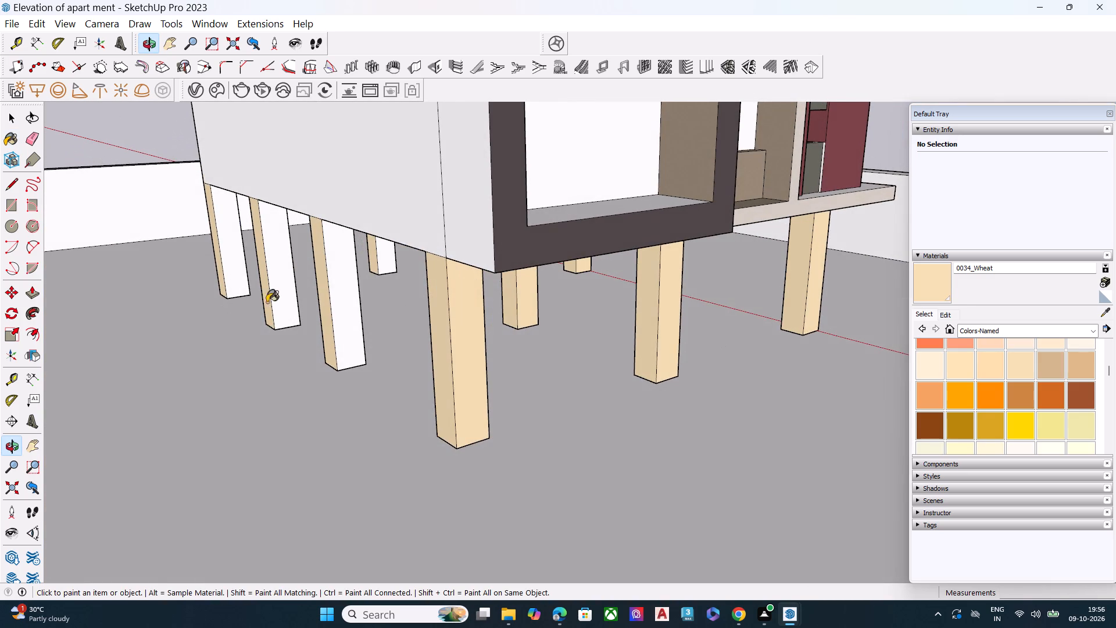
click(339, 291)
click(287, 290)
click(236, 266)
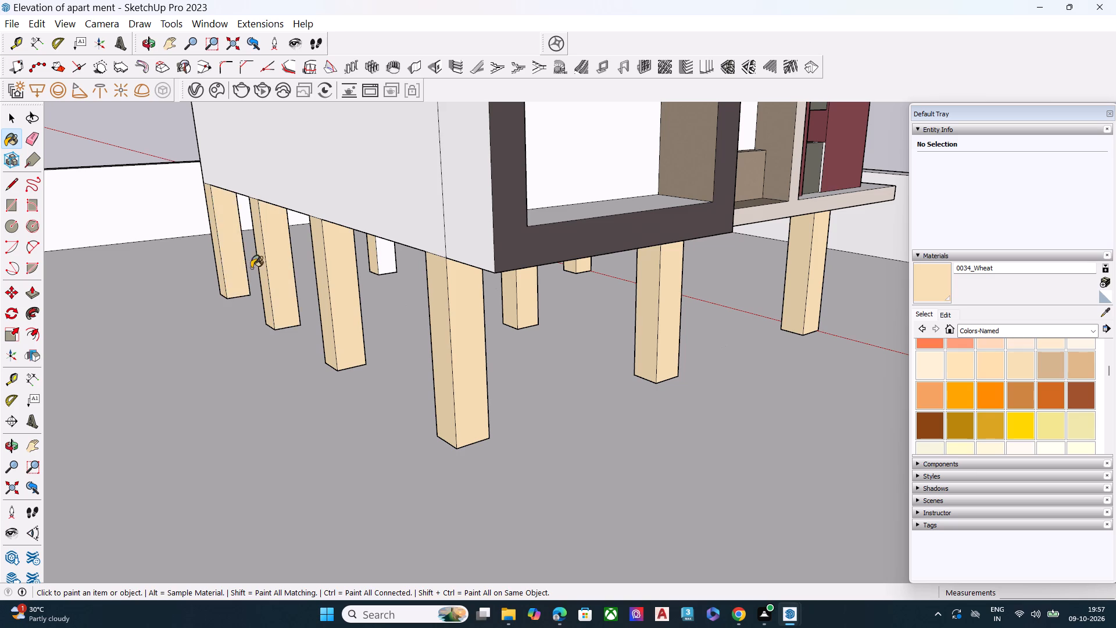
Paint the bare side faces of the columns seen from beneath the building with 0034_Wheat.
middle_drag(394, 288, 101, 286)
scroll(213, 283, up, 9)
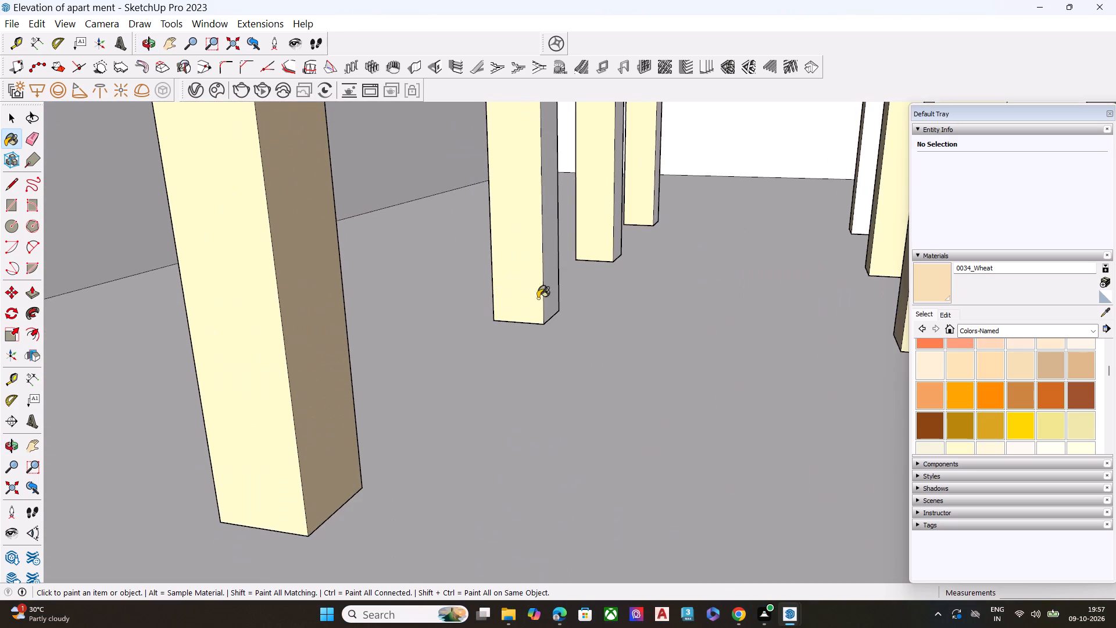
scroll(606, 231, up, 9)
scroll(359, 283, down, 5)
click(332, 308)
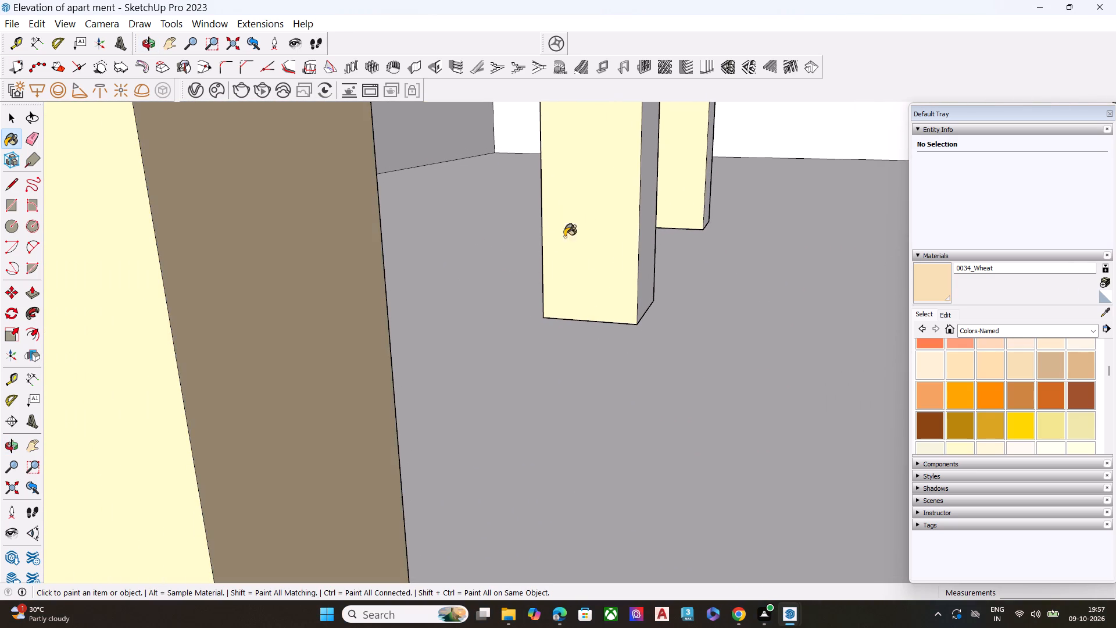
middle_drag(640, 216, 491, 226)
click(524, 221)
scroll(486, 248, down, 3)
scroll(475, 252, up, 1)
scroll(470, 256, down, 2)
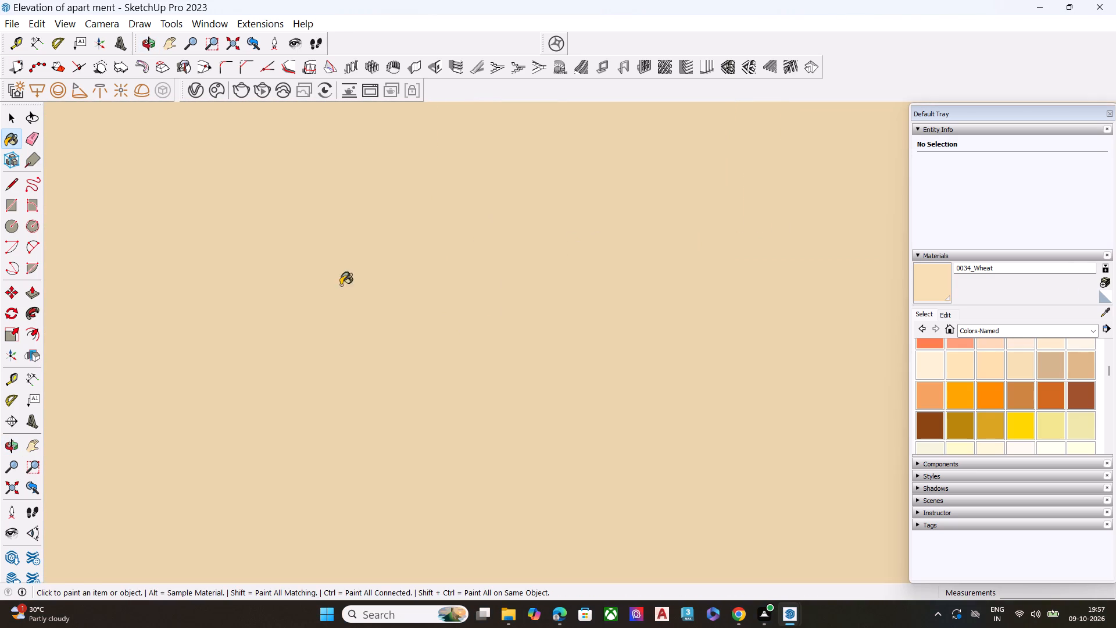
Paint the remaining white and shaded faces of the inner columns around the red-axis row with 0034_Wheat.
middle_drag(288, 287, 709, 252)
scroll(291, 287, down, 1)
scroll(414, 261, down, 1)
scroll(414, 262, up, 2)
scroll(414, 262, down, 11)
scroll(502, 335, up, 1)
scroll(505, 335, down, 12)
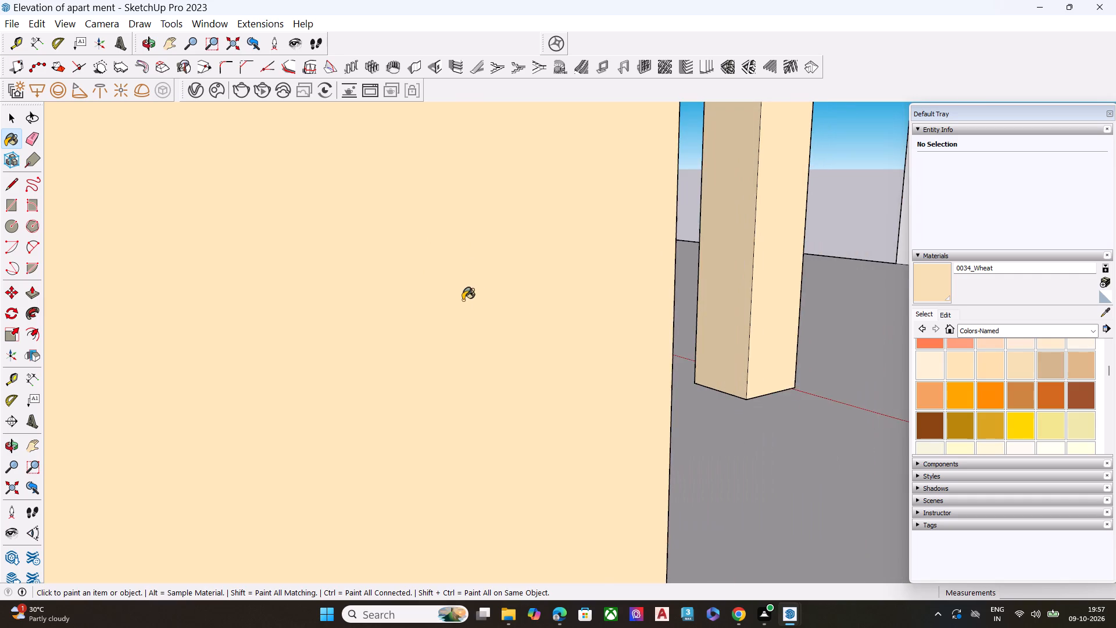
scroll(463, 300, down, 13)
middle_drag(656, 283, 439, 287)
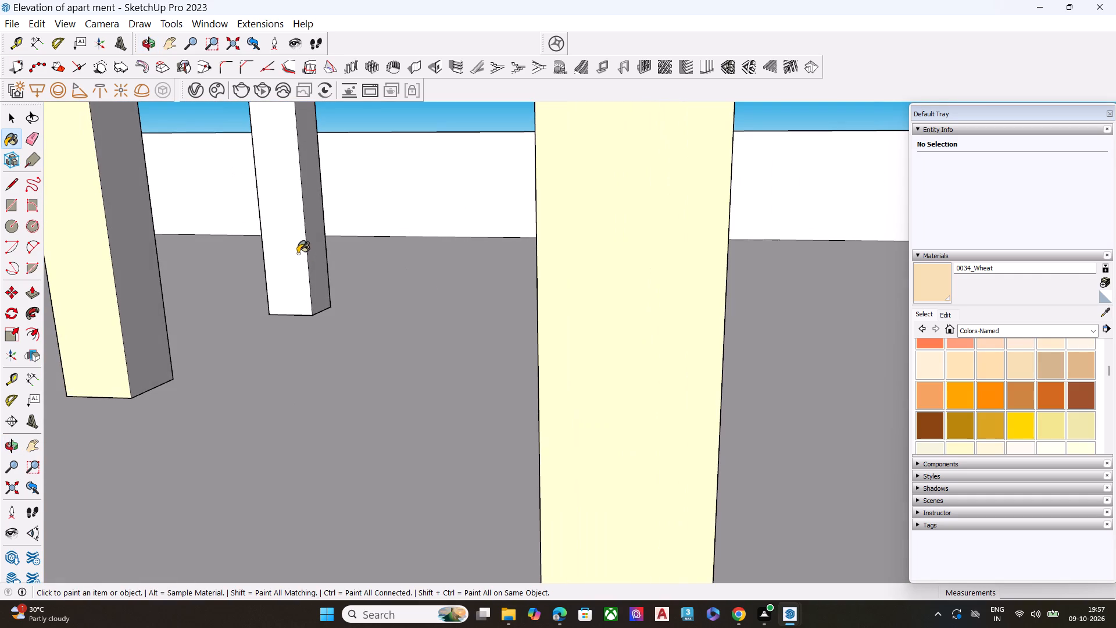
click(290, 248)
click(310, 244)
middle_drag(345, 249, 86, 267)
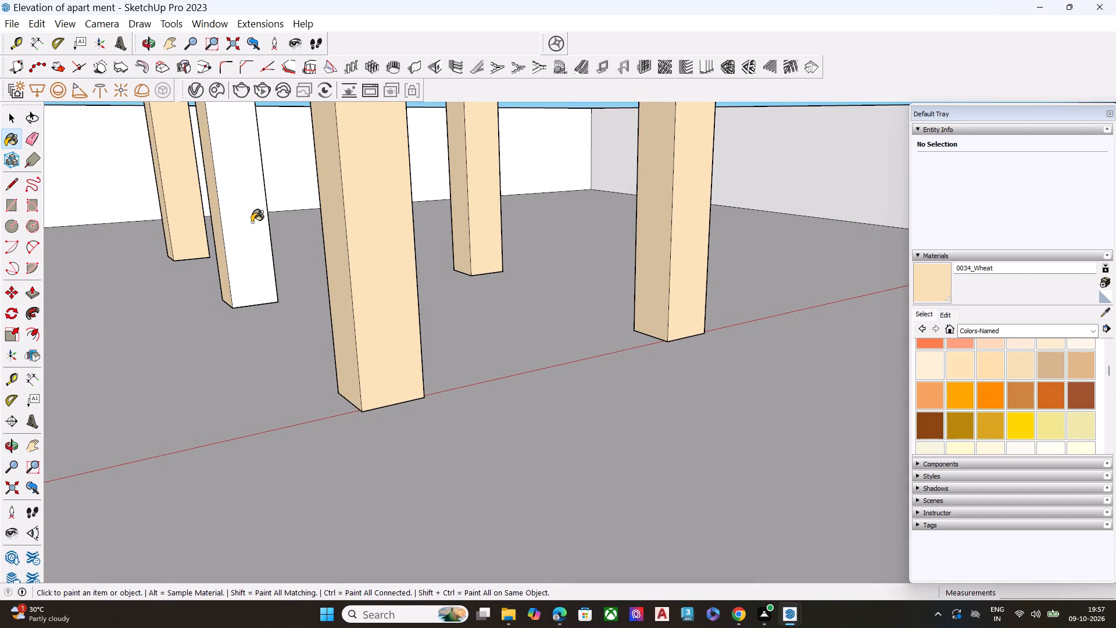
click(248, 224)
middle_drag(391, 193, 366, 193)
click(413, 177)
scroll(524, 186, up, 1)
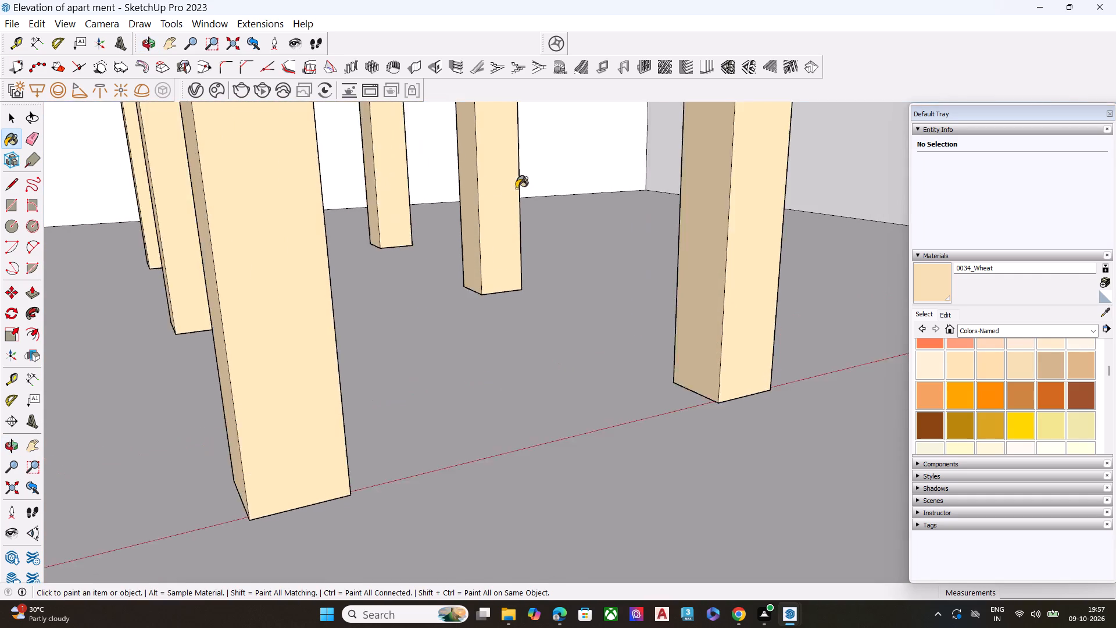
middle_drag(487, 193, 184, 218)
scroll(345, 259, down, 4)
click(179, 254)
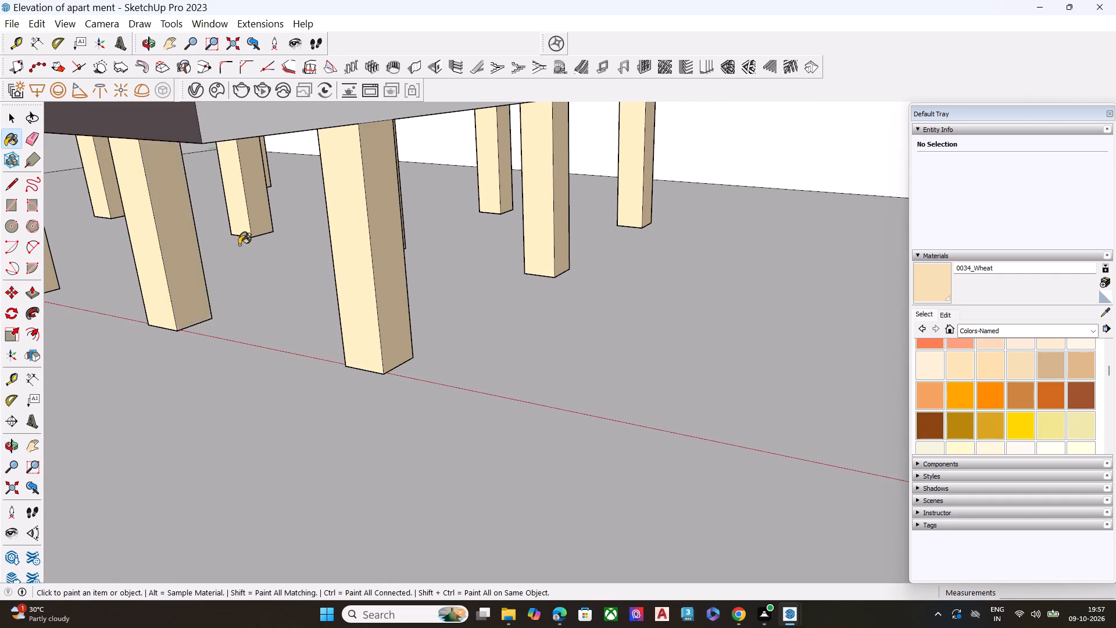
Inside the boundary wall group, copy the ground edge along the side wall about 4 ft inward to mark off a strip.
scroll(240, 245, down, 2)
scroll(244, 244, up, 1)
scroll(246, 244, down, 1)
middle_drag(259, 253, 0, 252)
middle_drag(596, 235, 290, 280)
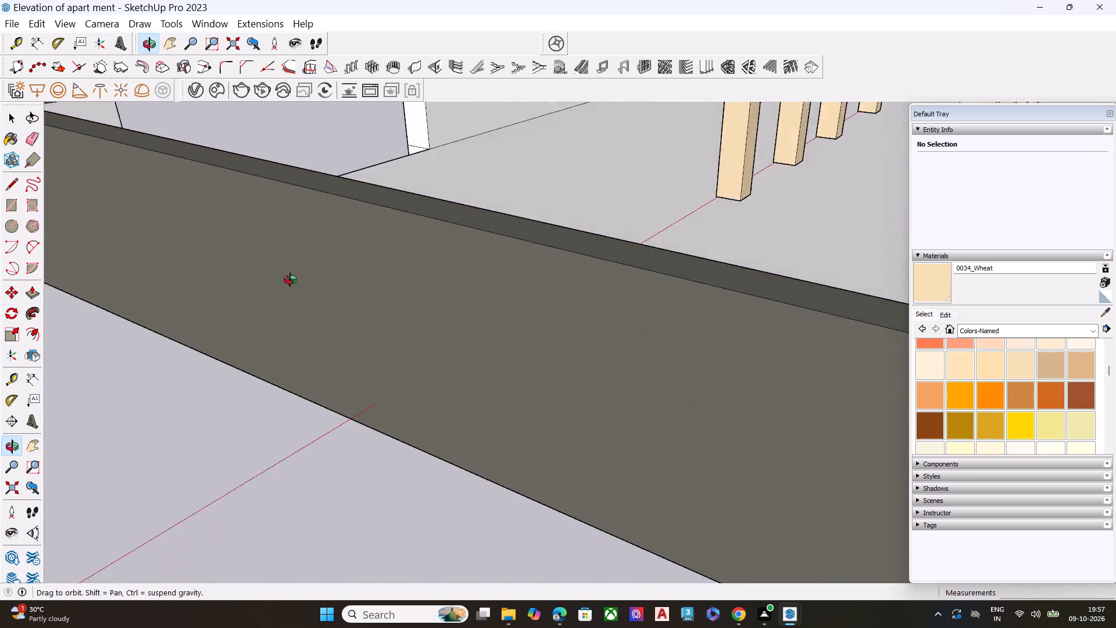
middle_drag(290, 280, 261, 279)
scroll(241, 263, up, 1)
scroll(167, 241, down, 15)
scroll(275, 248, up, 1)
scroll(275, 248, down, 9)
middle_drag(664, 219, 662, 186)
scroll(660, 187, up, 8)
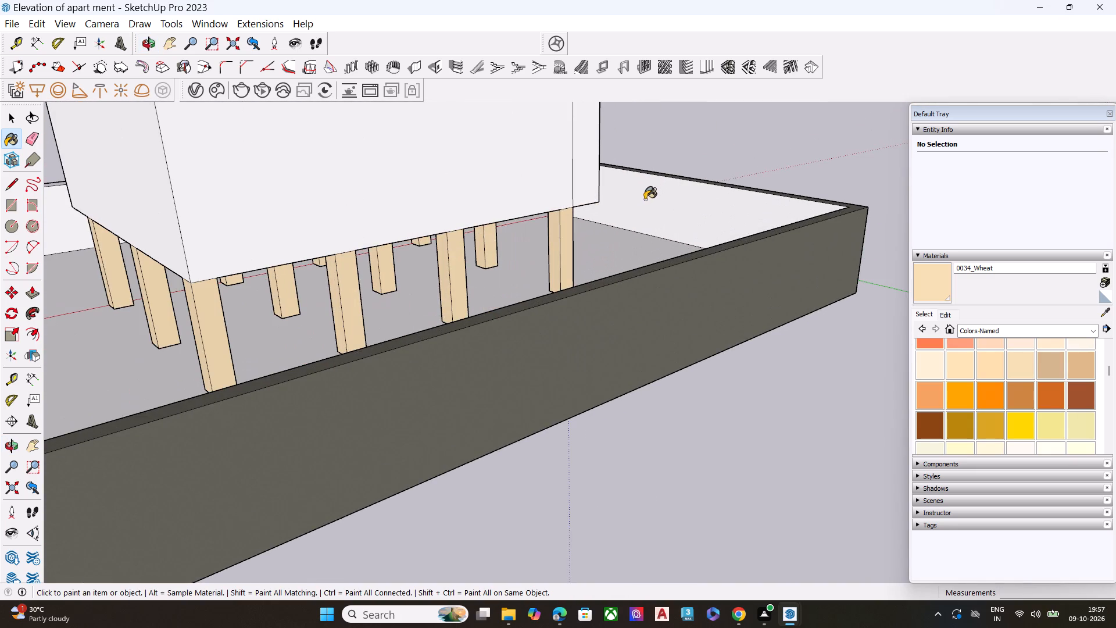
middle_drag(634, 234, 325, 287)
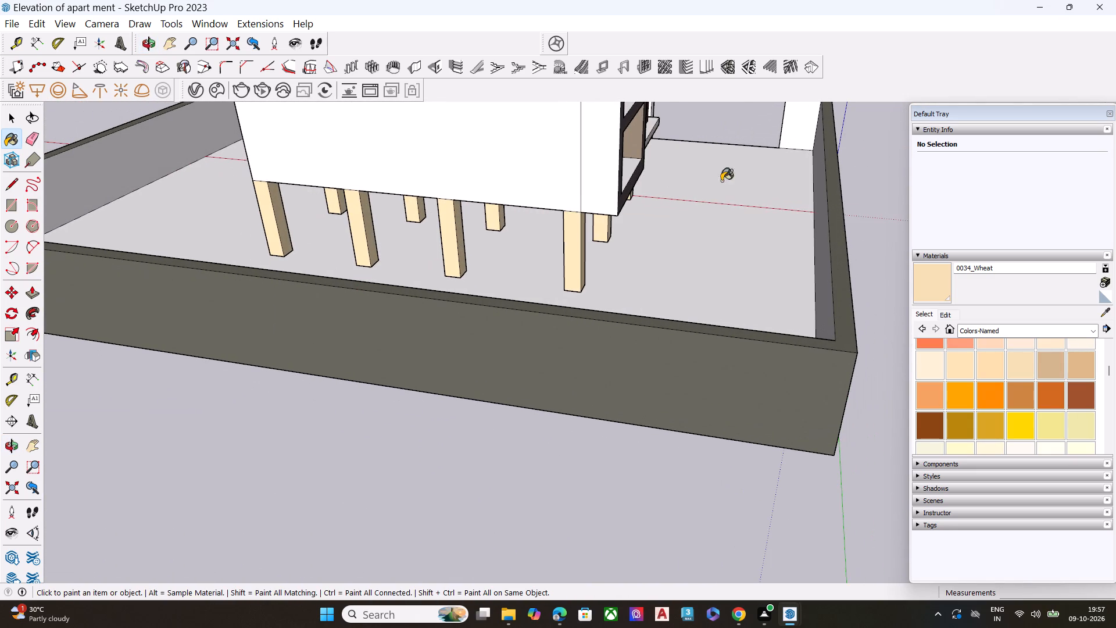
key(space)
scroll(816, 229, up, 7)
click(808, 260)
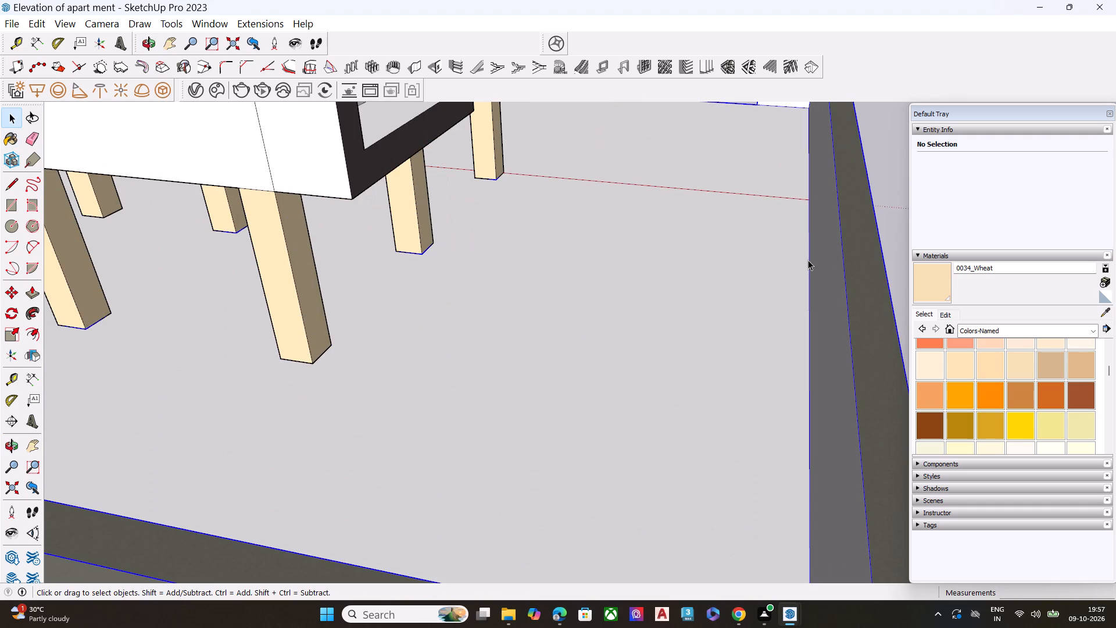
double_click(810, 265)
click(811, 274)
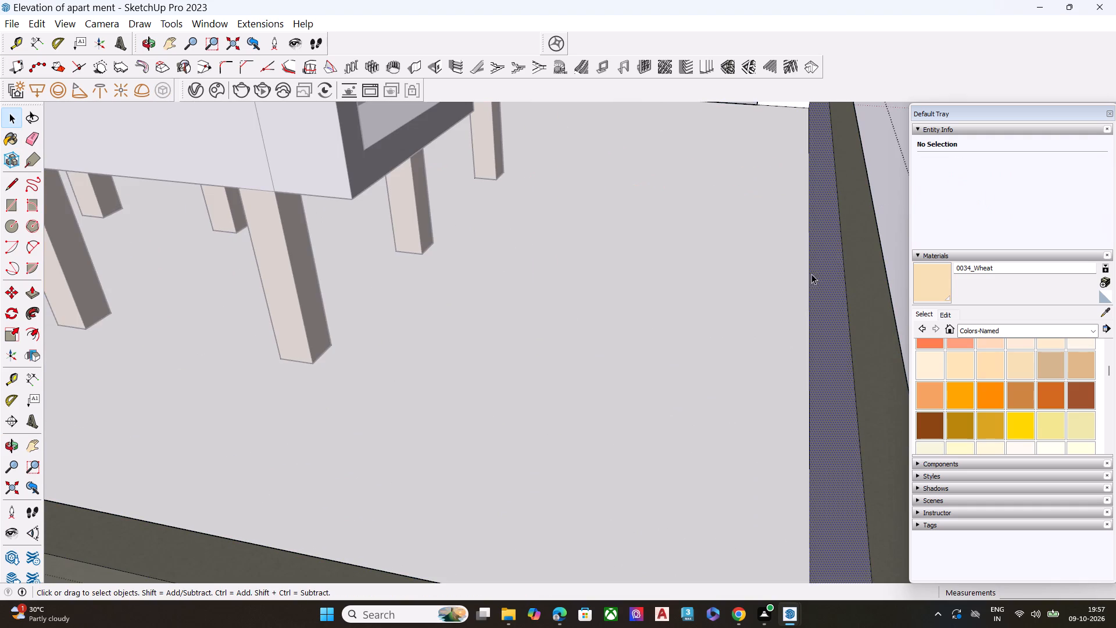
click(808, 278)
key(m)
click(808, 278)
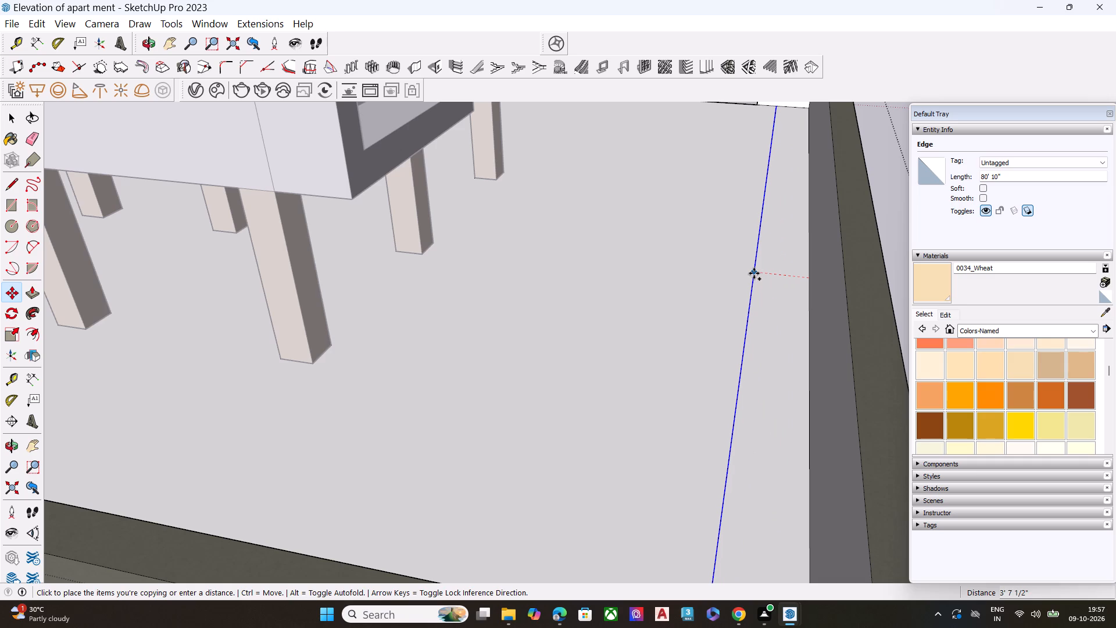
click(750, 272)
Push/Pull the long ground strip beside the boundary wall up to a low raised bed.
key(space)
click(773, 273)
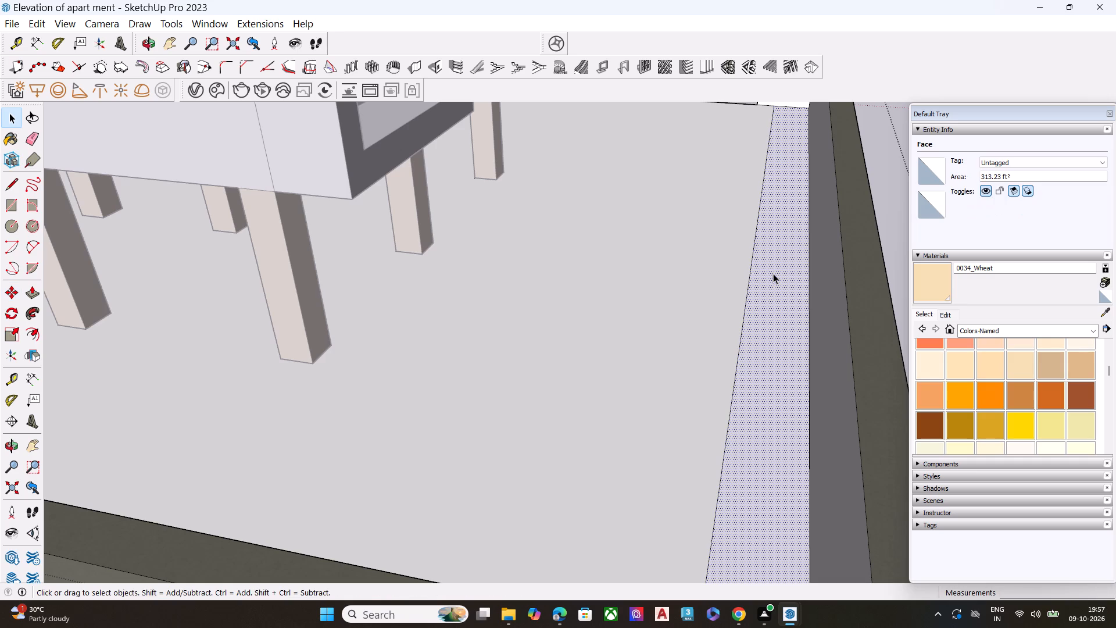
key(p)
click(773, 273)
click(784, 253)
Offset the raised strip's top face inward to leave a narrow rim around it.
middle_drag(682, 265, 770, 238)
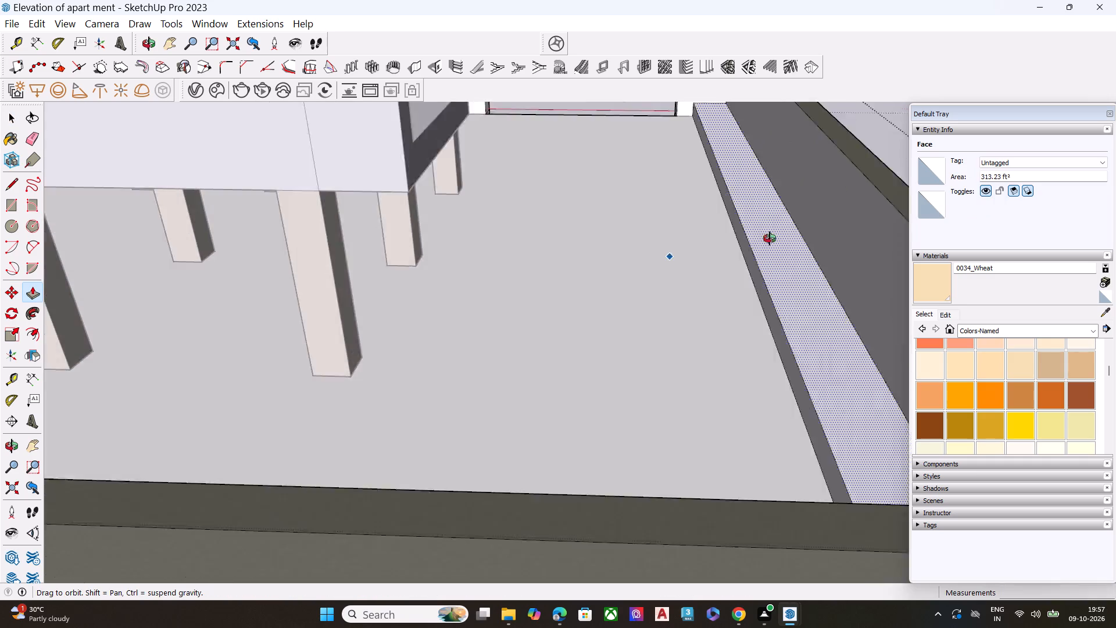
middle_drag(770, 238, 871, 226)
scroll(810, 186, up, 5)
middle_drag(721, 224, 674, 273)
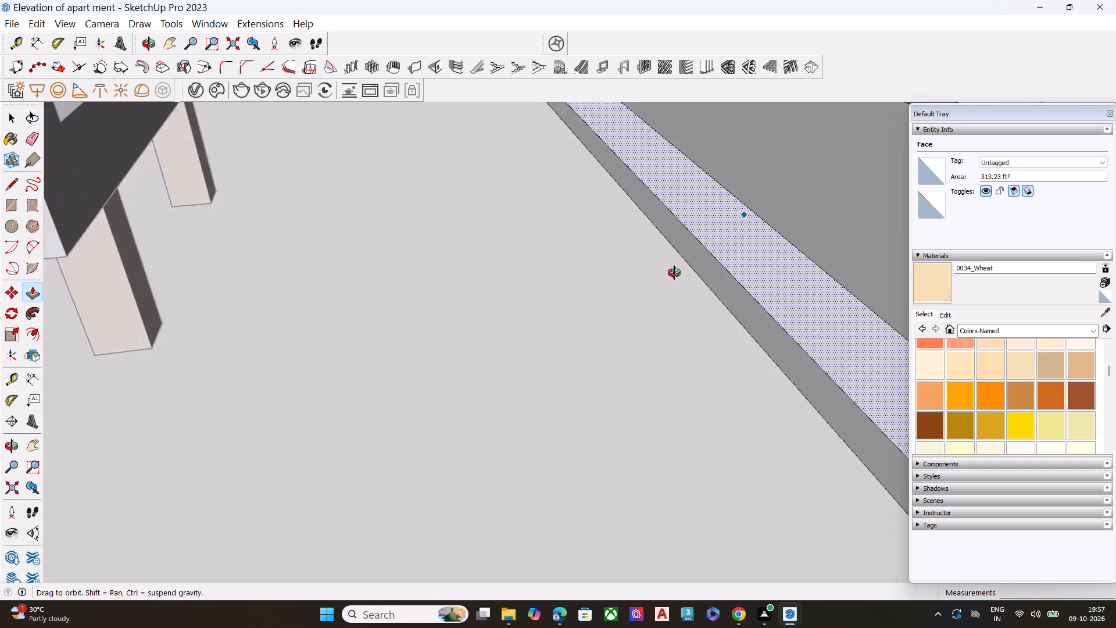
middle_drag(674, 273, 642, 277)
key(f)
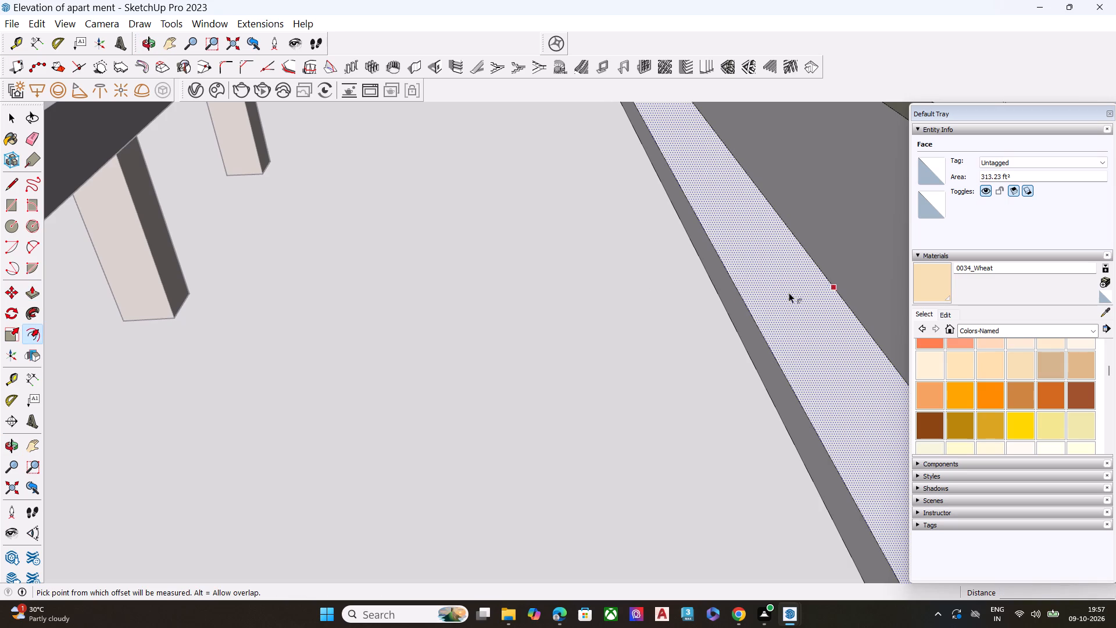
click(763, 312)
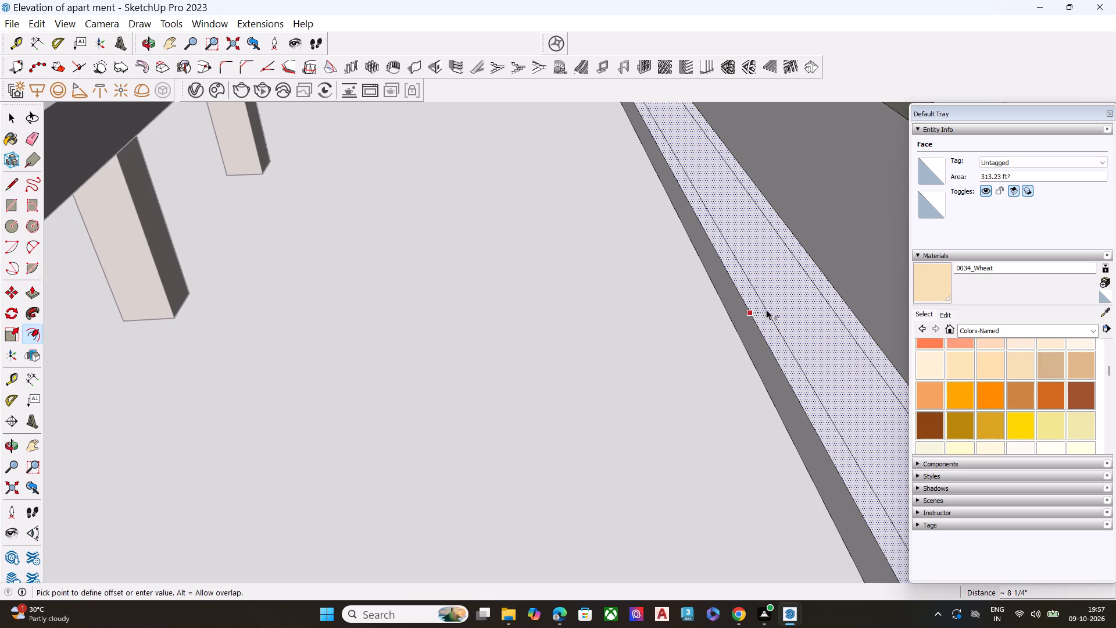
click(760, 311)
Push the strip's inner face down inside the rim to form a long planter trough along the boundary wall.
key(space)
click(784, 303)
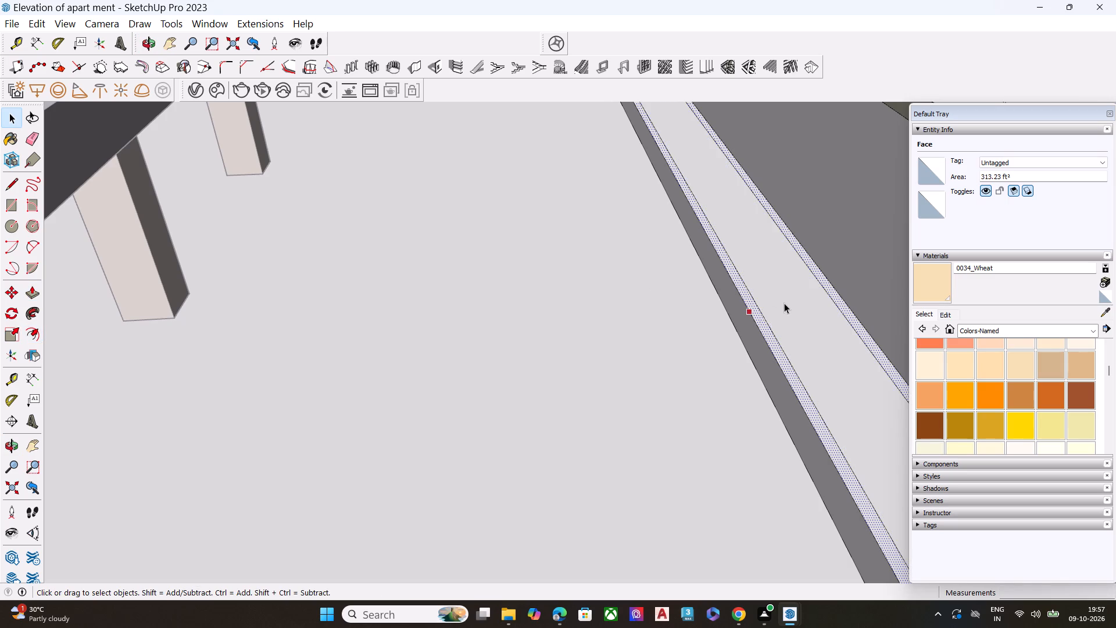
key(p)
click(784, 303)
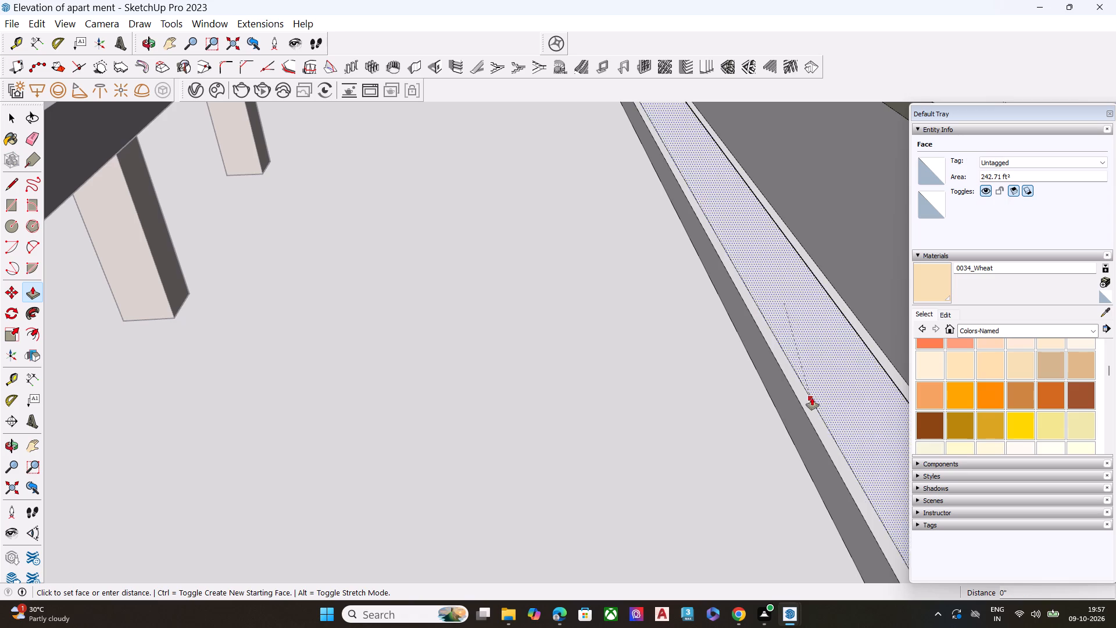
click(828, 364)
key(space)
scroll(689, 266, down, 7)
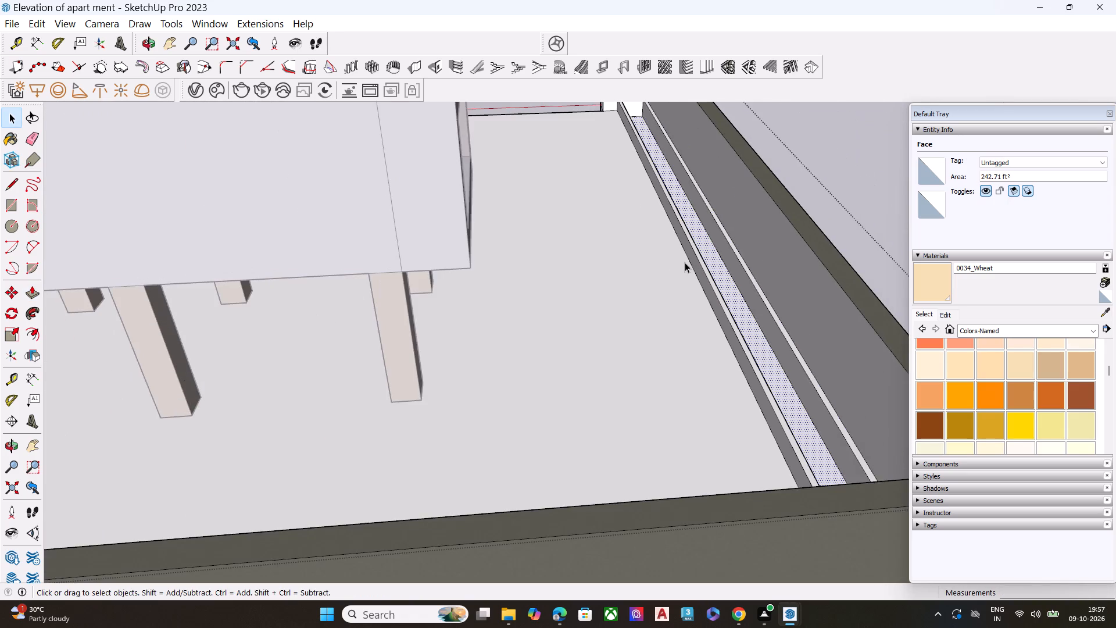
middle_drag(900, 288, 791, 230)
scroll(791, 230, up, 6)
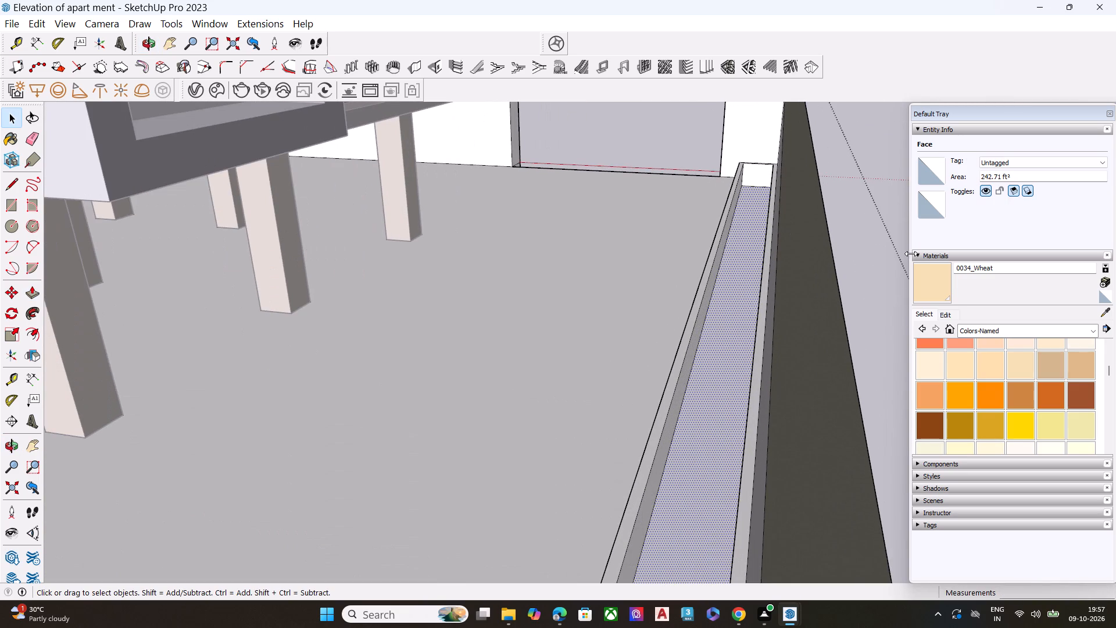
click(878, 252)
Paint the inner faces of the boundary wall's two sides and rear with 0031_PapayaWhip.
scroll(818, 221, down, 4)
middle_drag(827, 217, 251, 234)
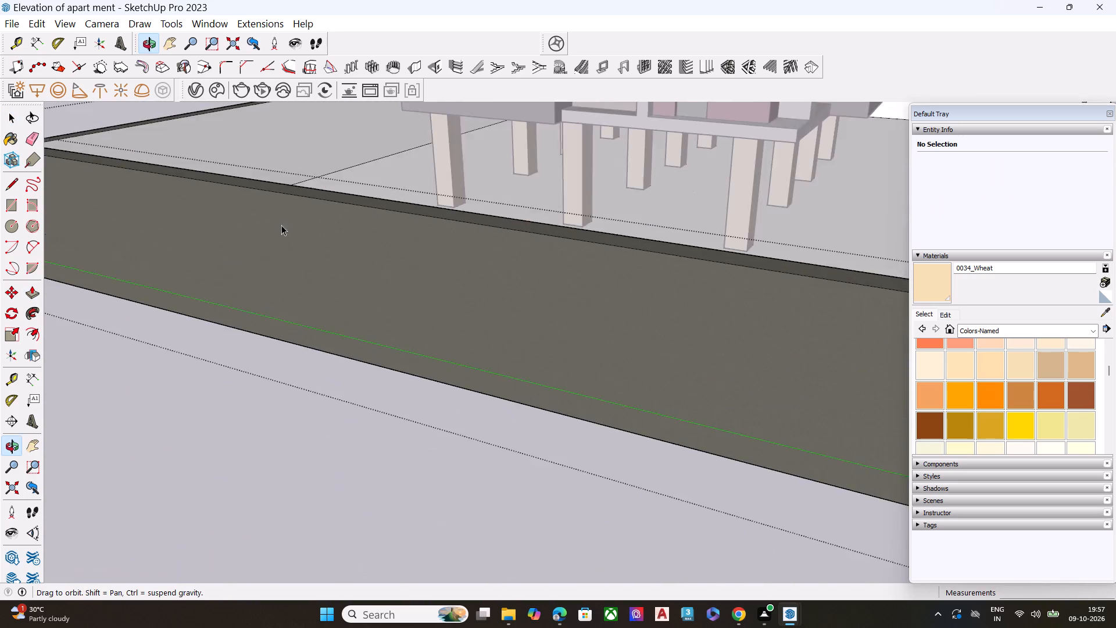
middle_drag(709, 222, 389, 219)
scroll(425, 179, up, 1)
scroll(428, 177, down, 8)
middle_drag(562, 272, 509, 210)
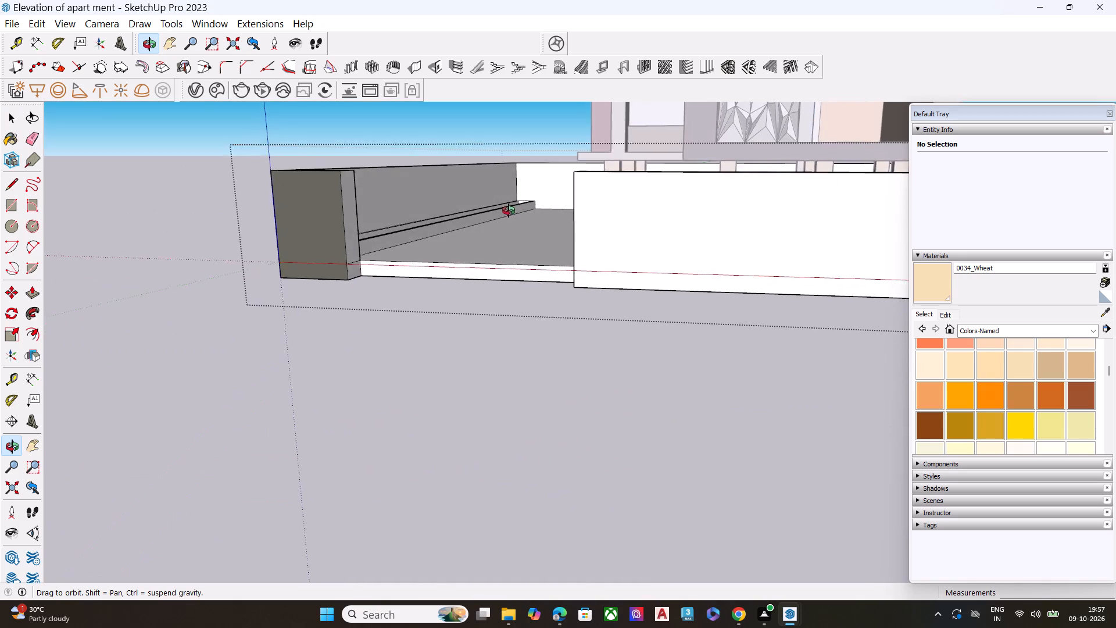
middle_drag(509, 210, 503, 237)
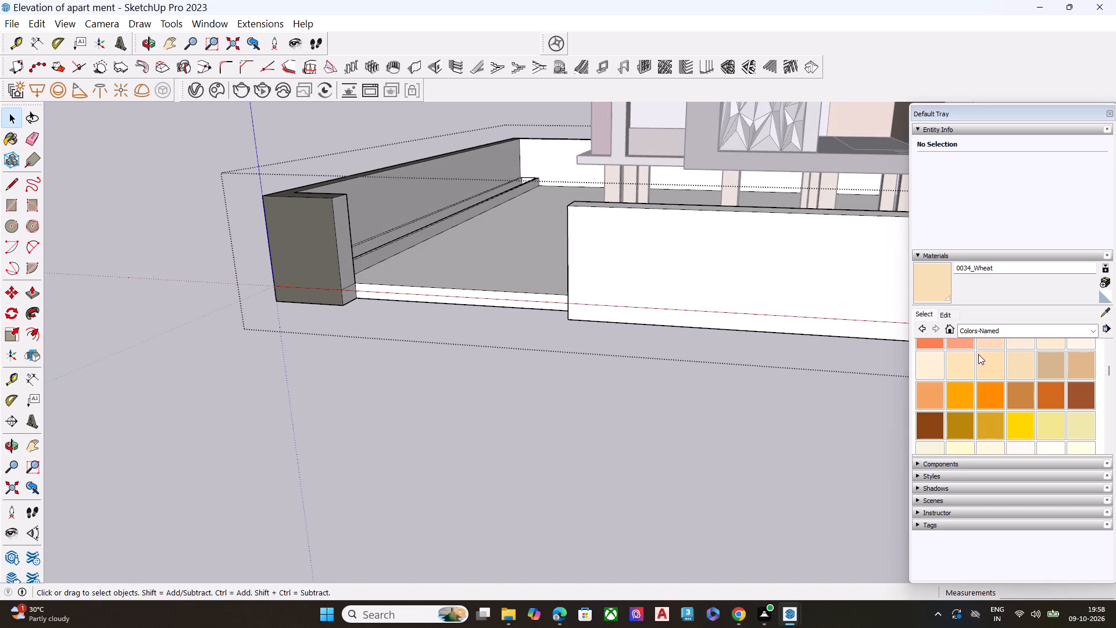
click(936, 366)
click(378, 205)
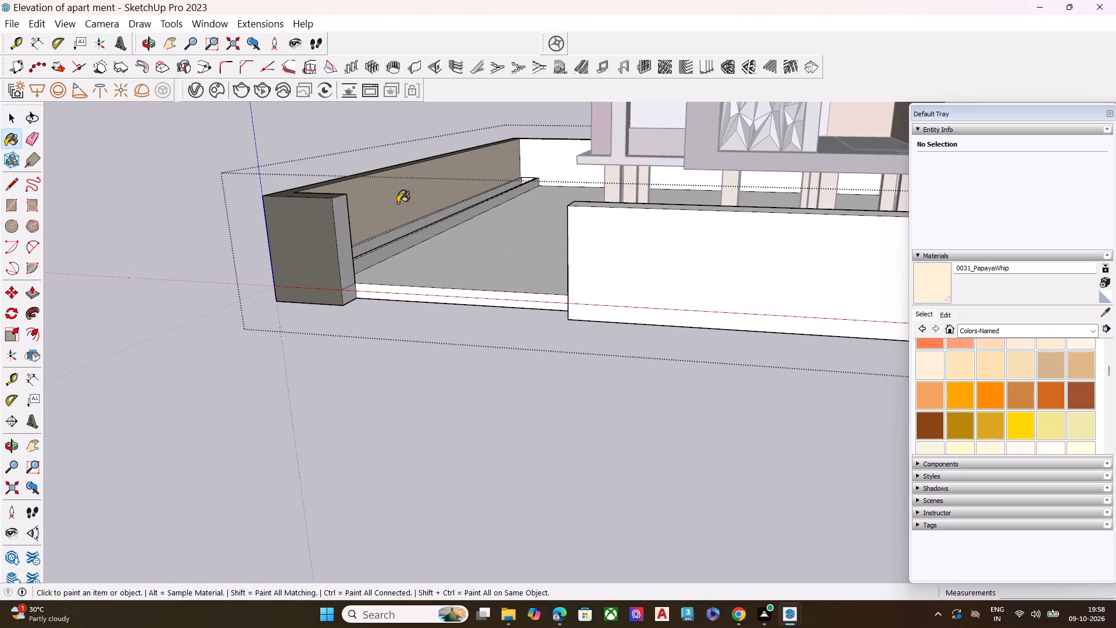
middle_drag(352, 212, 180, 237)
scroll(180, 237, up, 10)
scroll(364, 193, down, 6)
middle_drag(391, 205, 480, 195)
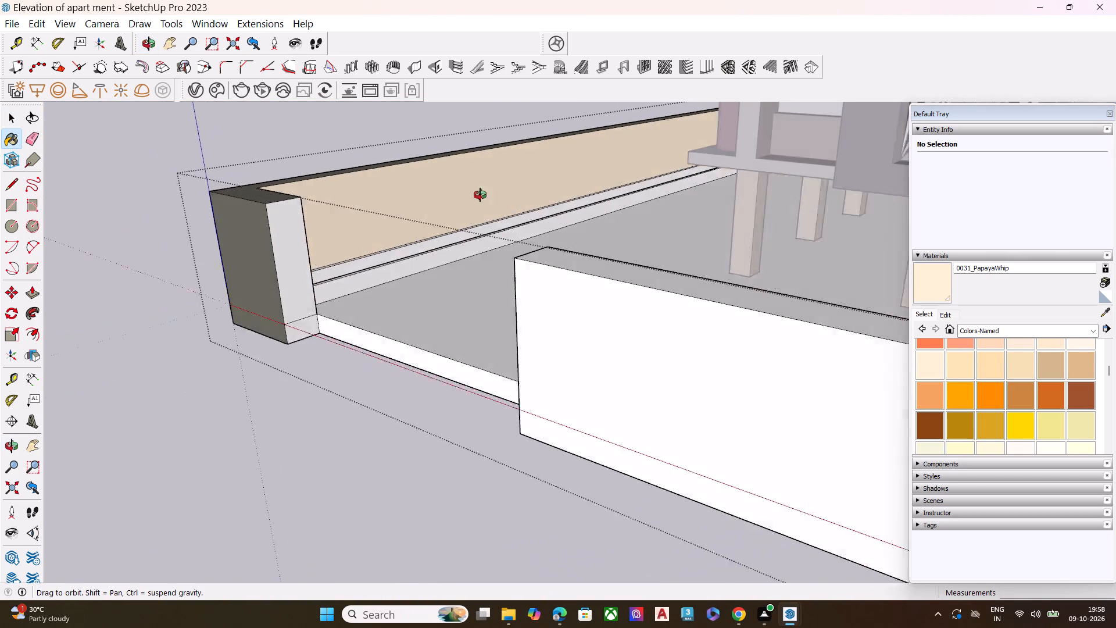
middle_drag(480, 195, 535, 181)
scroll(572, 174, up, 1)
click(607, 156)
scroll(460, 179, down, 6)
middle_drag(720, 218, 764, 217)
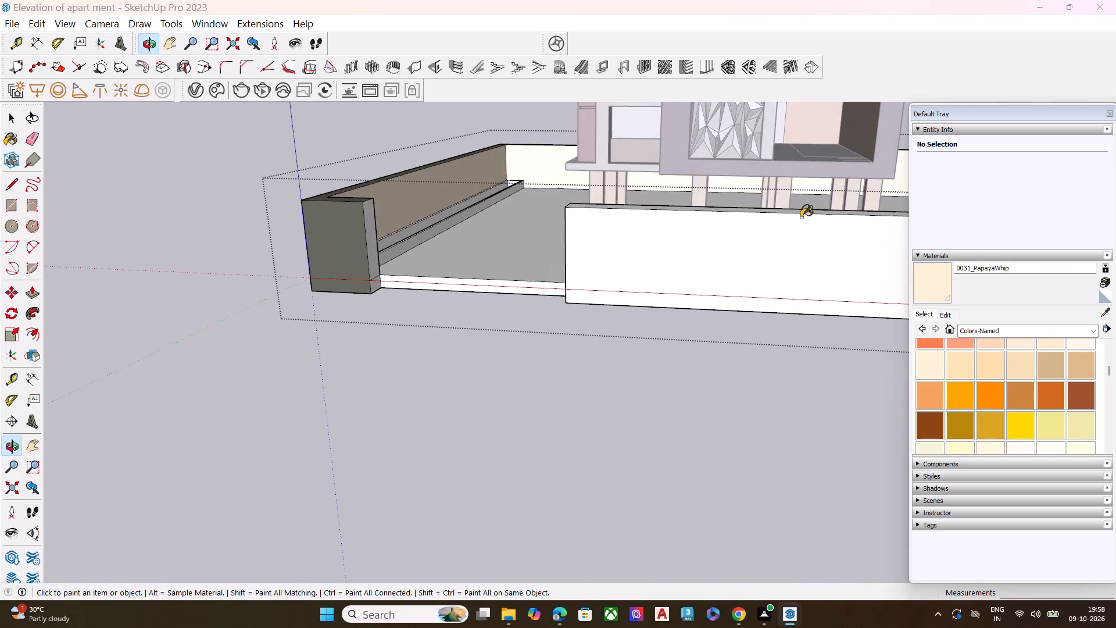
scroll(492, 185, down, 10)
middle_drag(600, 210, 791, 199)
scroll(745, 155, up, 6)
click(693, 210)
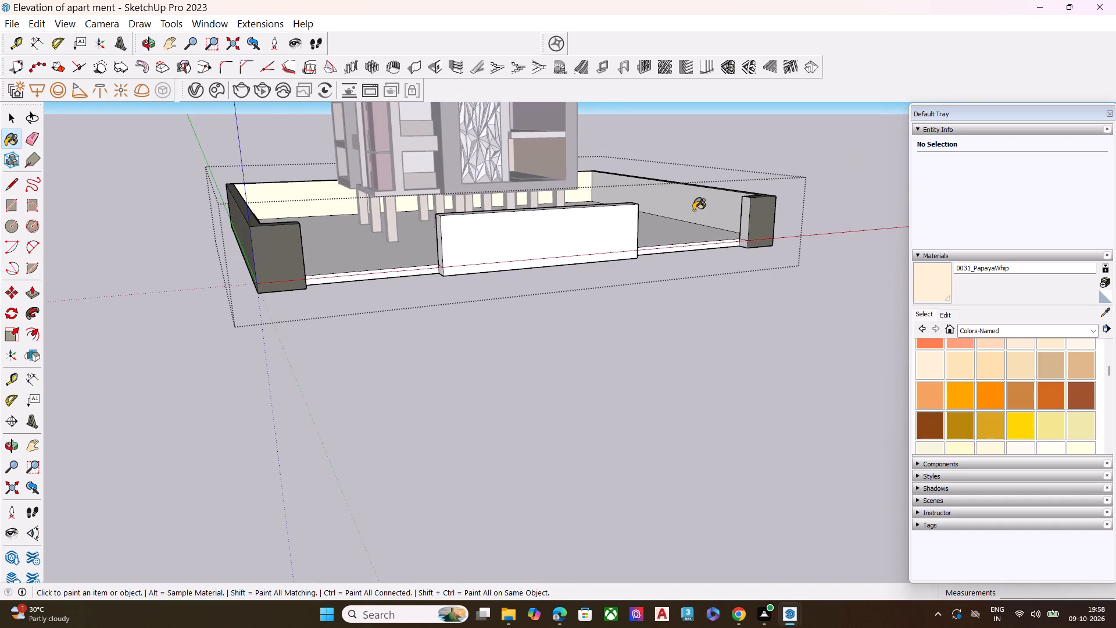
Paint the free-standing front boundary wall segment with 0031_PapayaWhip, covering its faces, top, both ends and the base strips below the ends.
middle_drag(725, 203, 129, 297)
middle_drag(617, 224, 433, 210)
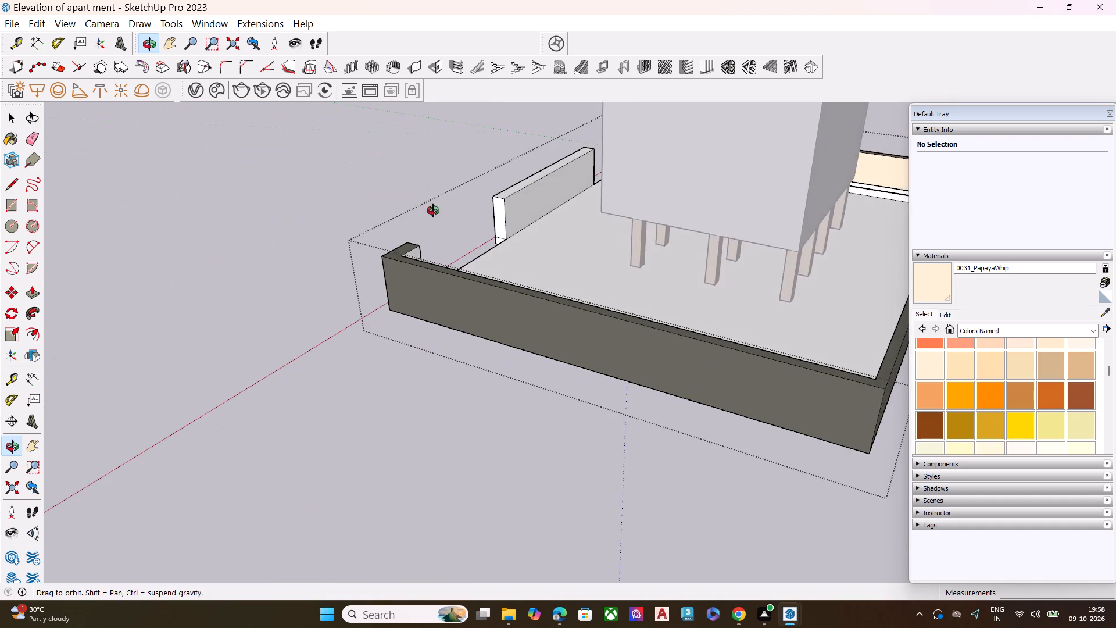
middle_drag(433, 210, 434, 210)
scroll(557, 204, up, 8)
click(517, 204)
middle_drag(439, 200, 819, 153)
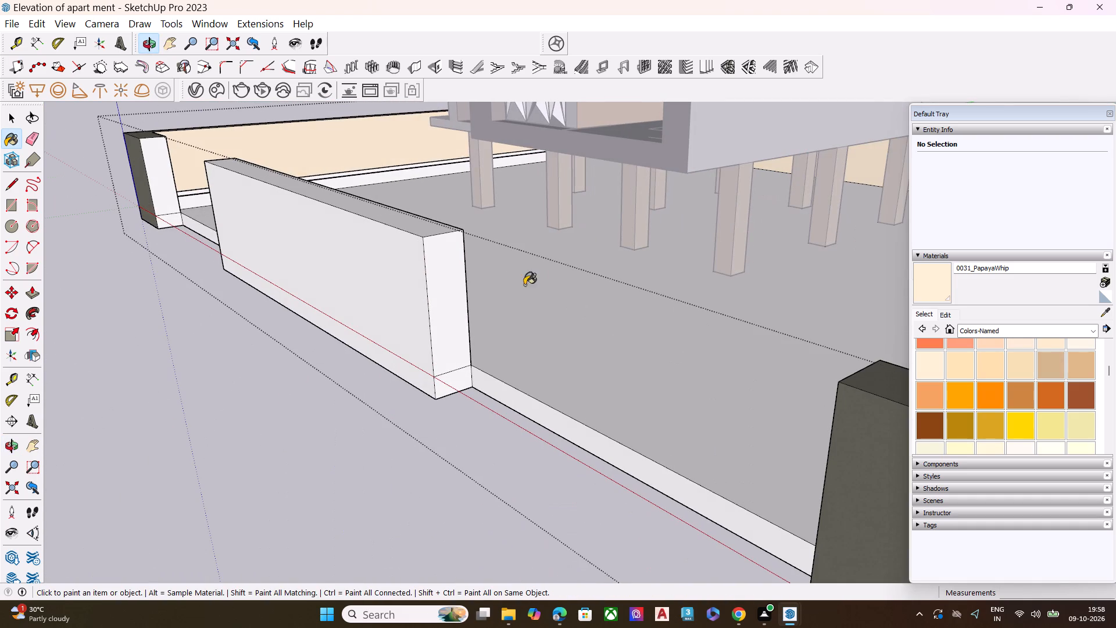
click(405, 273)
click(435, 275)
click(414, 224)
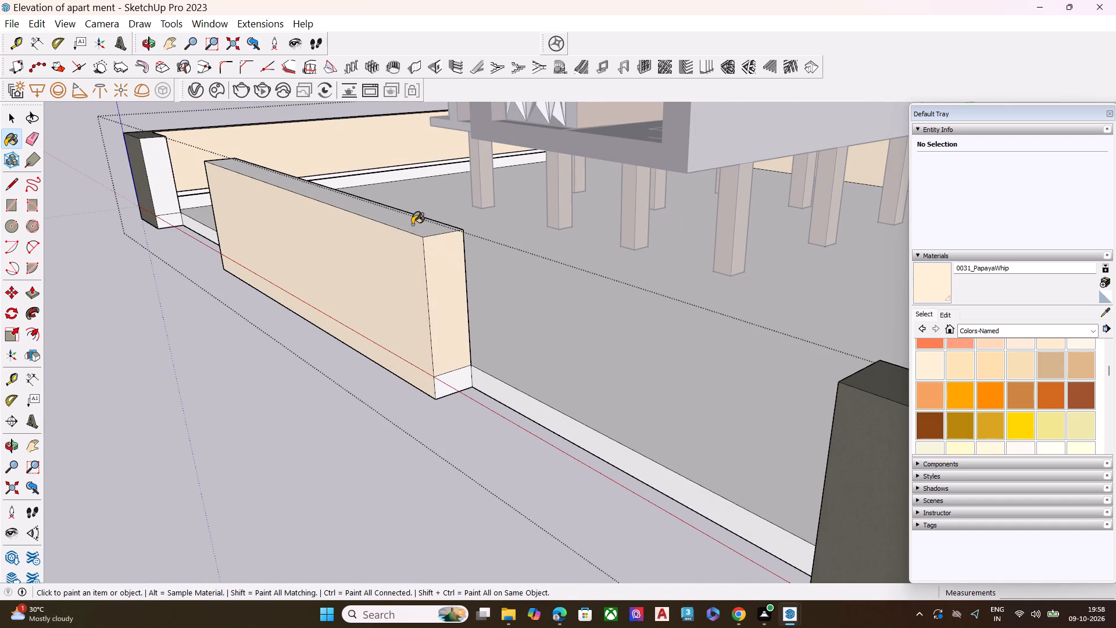
click(461, 381)
middle_drag(183, 247, 277, 244)
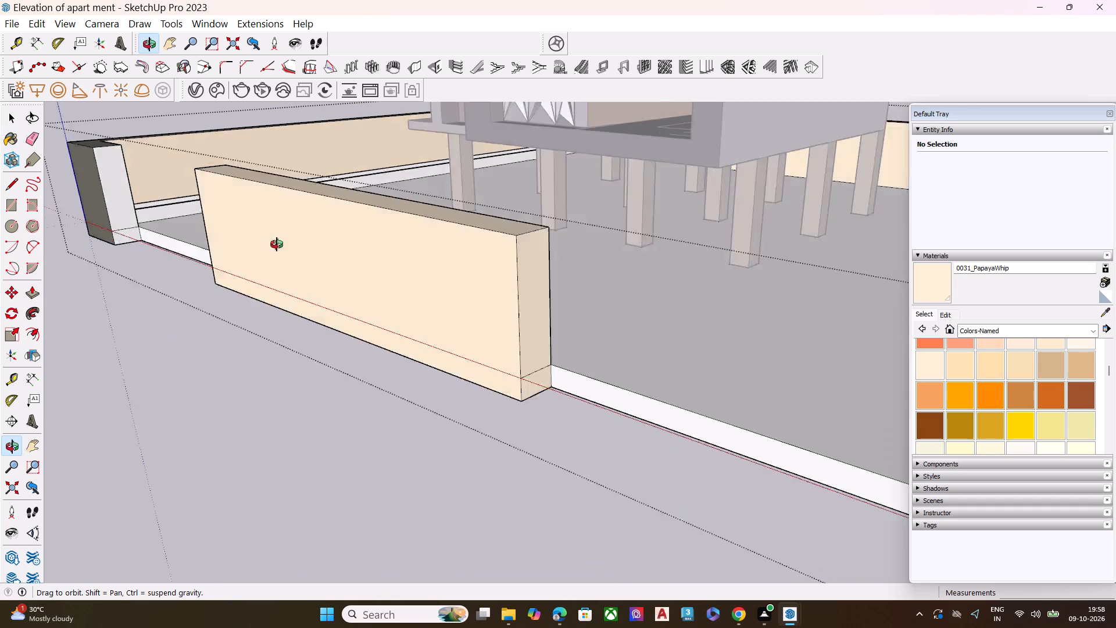
middle_drag(277, 244, 733, 227)
scroll(733, 227, up, 1)
click(796, 248)
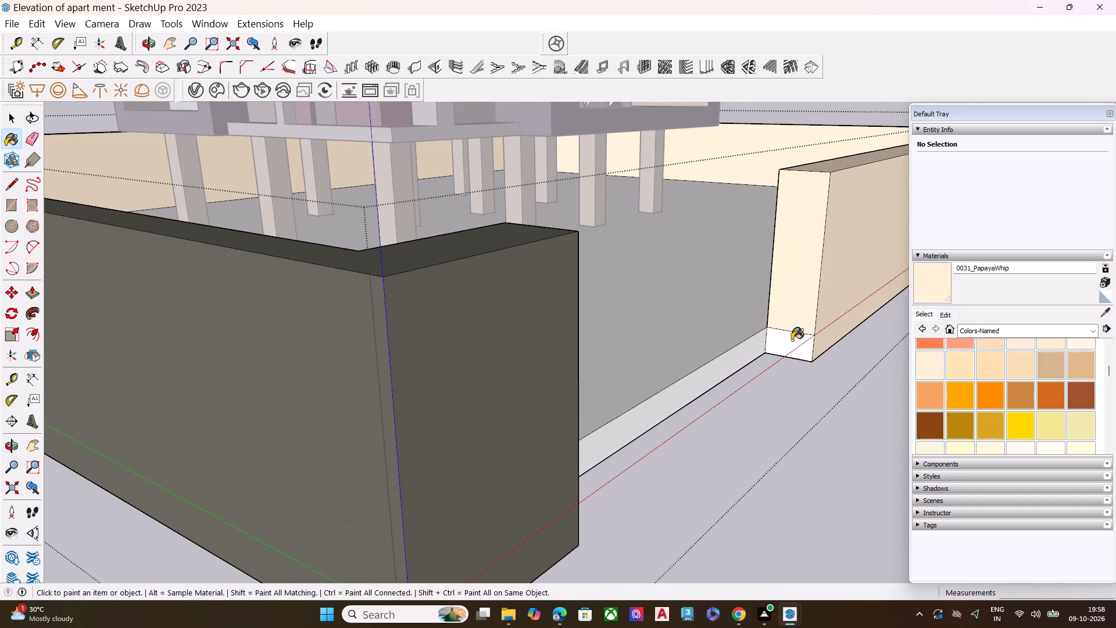
click(792, 340)
Paint the end face and its base strip on the front wall return nearest the origin with 0031_PapayaWhip.
middle_drag(820, 305, 278, 309)
scroll(442, 273, down, 5)
scroll(195, 194, up, 3)
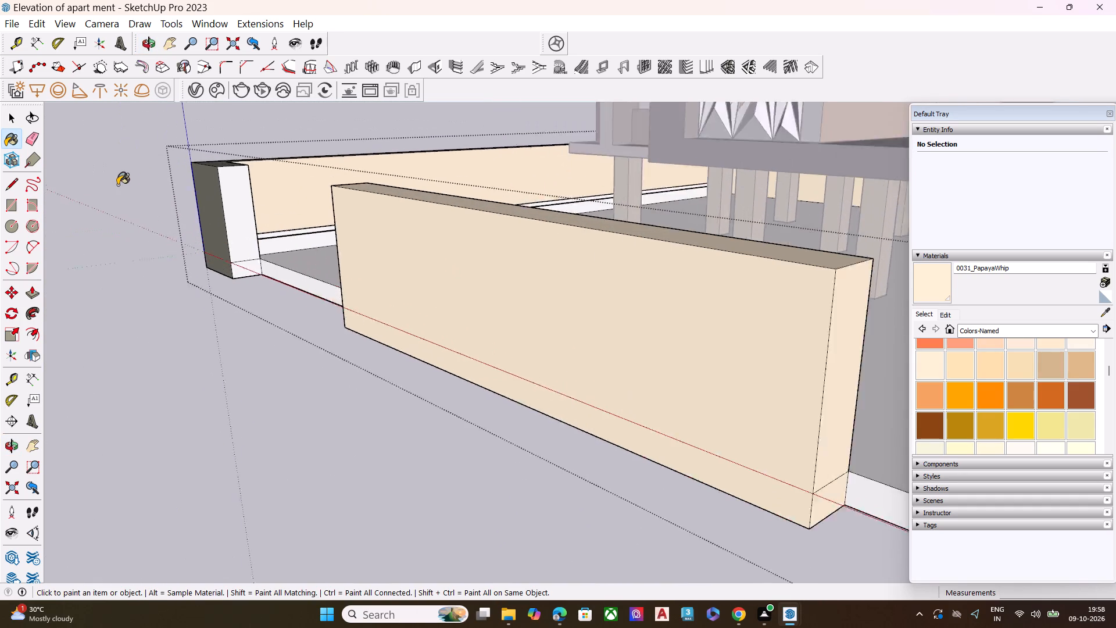
scroll(117, 185, up, 4)
click(269, 231)
click(278, 283)
scroll(242, 151, up, 1)
middle_drag(248, 149, 296, 145)
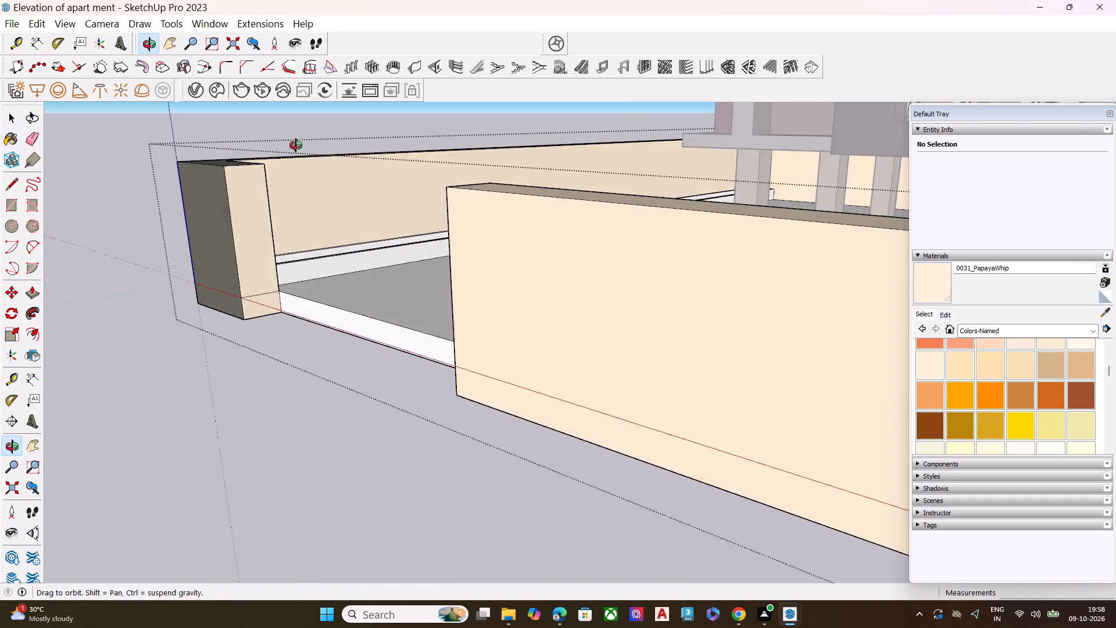
middle_drag(296, 145, 421, 170)
Paint the inner face, end face and base strip of the front wall return at the opposite corner with 0031_PapayaWhip.
scroll(353, 198, down, 9)
scroll(282, 230, down, 5)
middle_drag(408, 235, 542, 231)
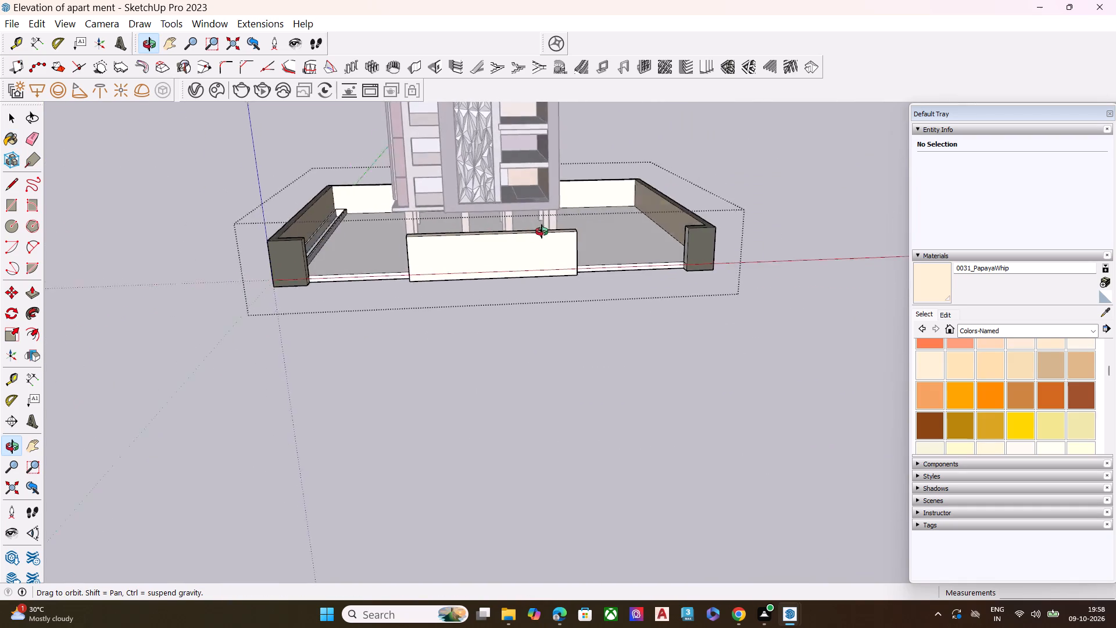
middle_drag(542, 231, 983, 269)
scroll(699, 184, up, 9)
scroll(610, 199, up, 5)
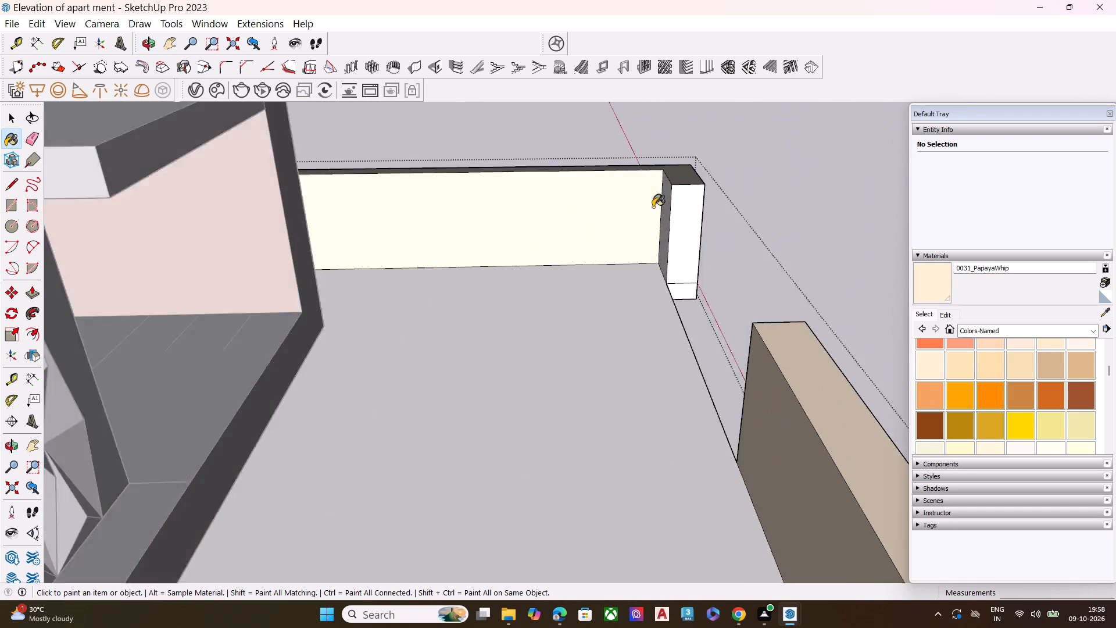
scroll(653, 207, up, 6)
middle_drag(691, 201, 815, 187)
click(672, 197)
click(705, 200)
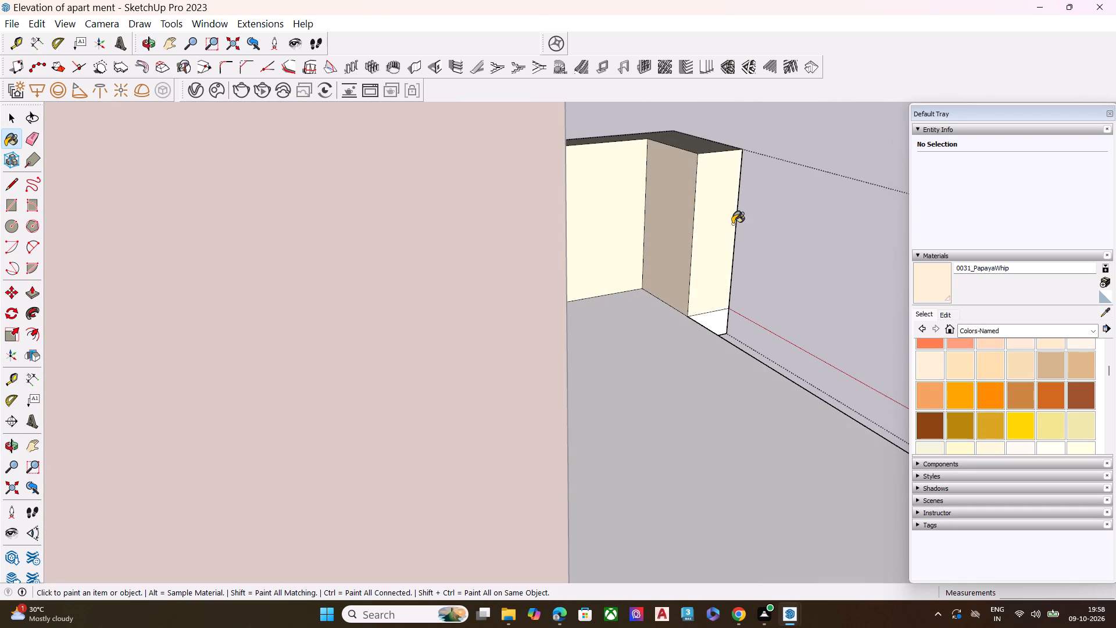
scroll(732, 224, up, 1)
middle_drag(732, 224, 637, 235)
click(696, 348)
scroll(697, 275, down, 4)
middle_drag(698, 267, 594, 267)
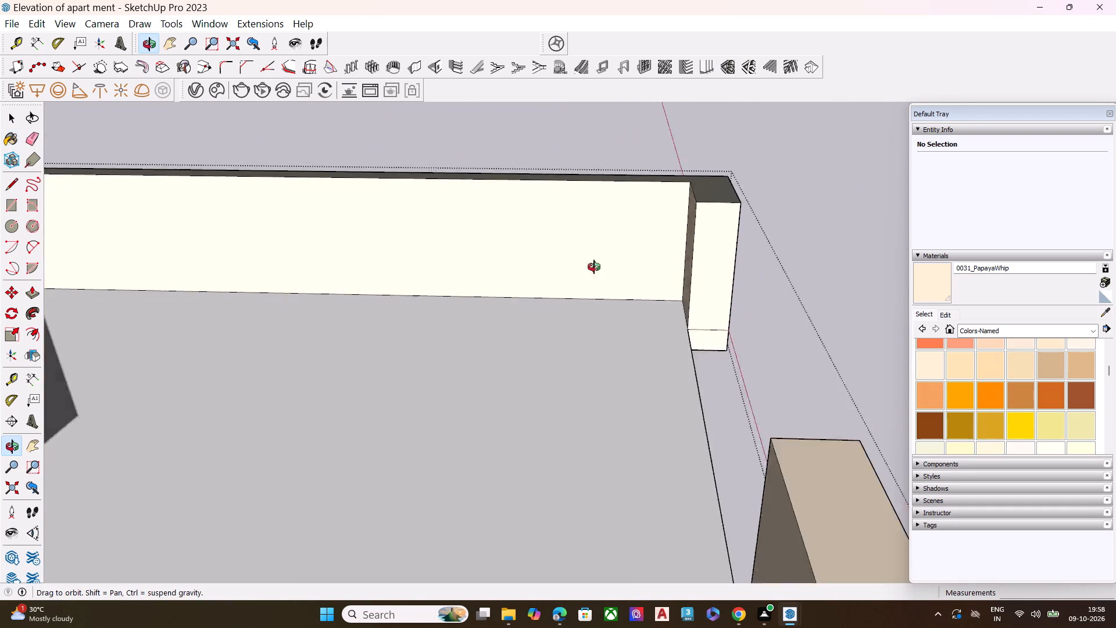
middle_drag(594, 267, 338, 240)
scroll(356, 230, up, 1)
scroll(573, 200, down, 9)
scroll(523, 234, down, 6)
scroll(341, 304, up, 3)
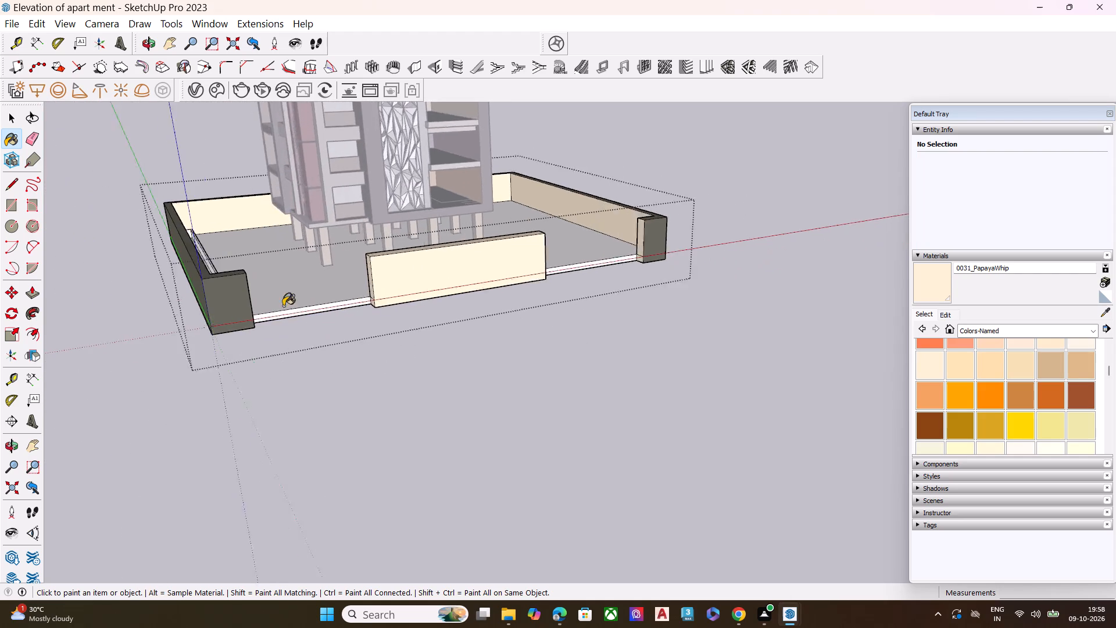
scroll(283, 306, up, 5)
key(space)
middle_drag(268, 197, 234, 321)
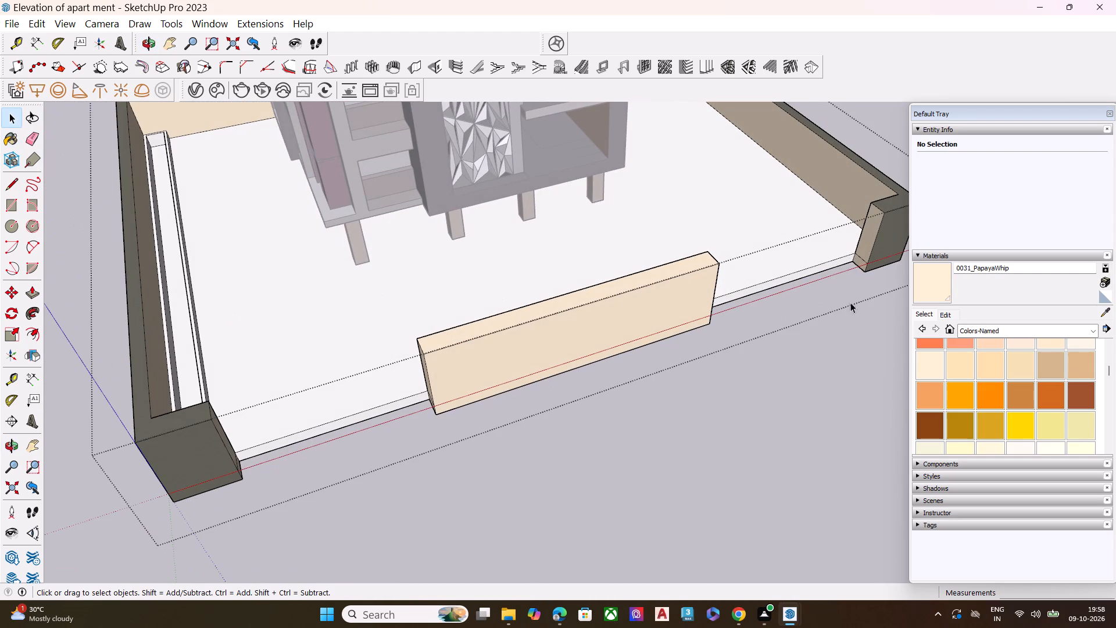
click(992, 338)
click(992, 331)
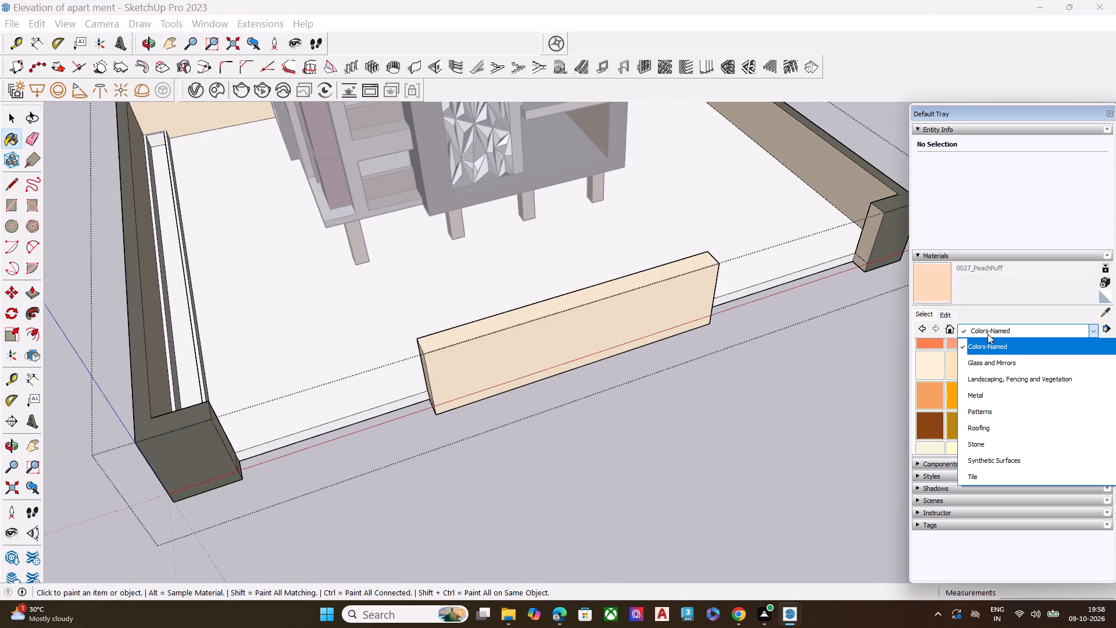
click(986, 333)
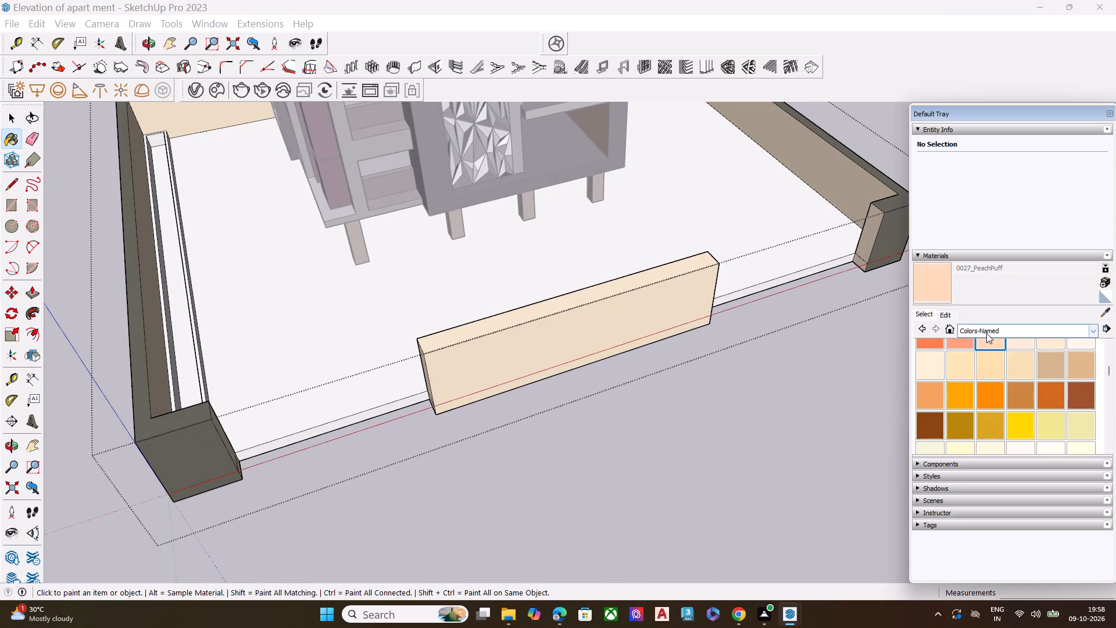
Open the V-Ray Asset Editor and bring up the Chaos Cosmos Browser for materials.
click(196, 94)
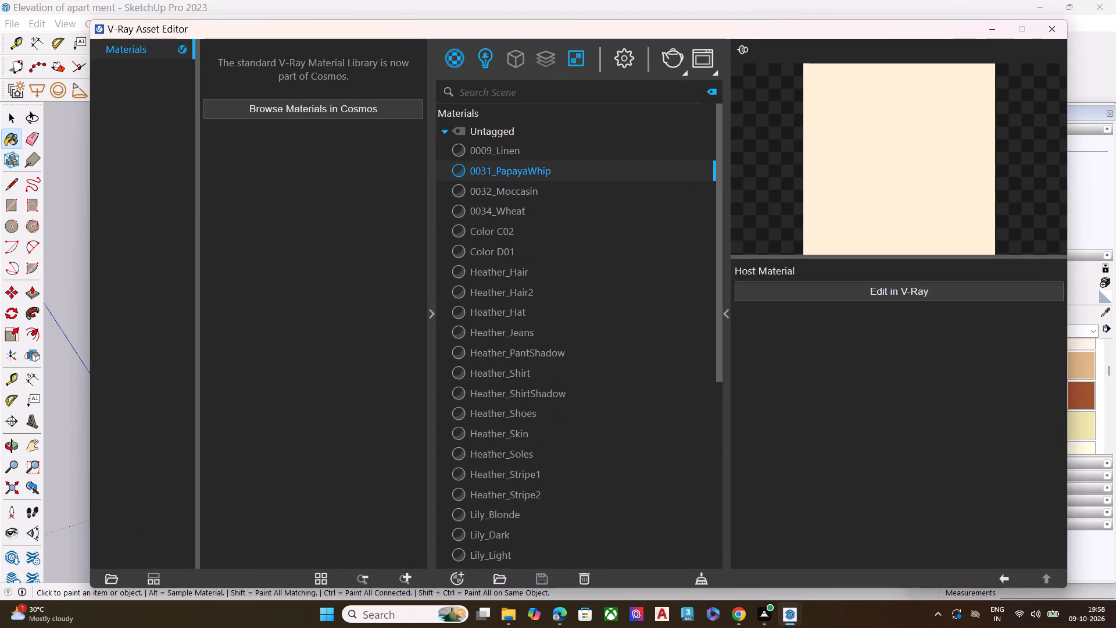
click(279, 108)
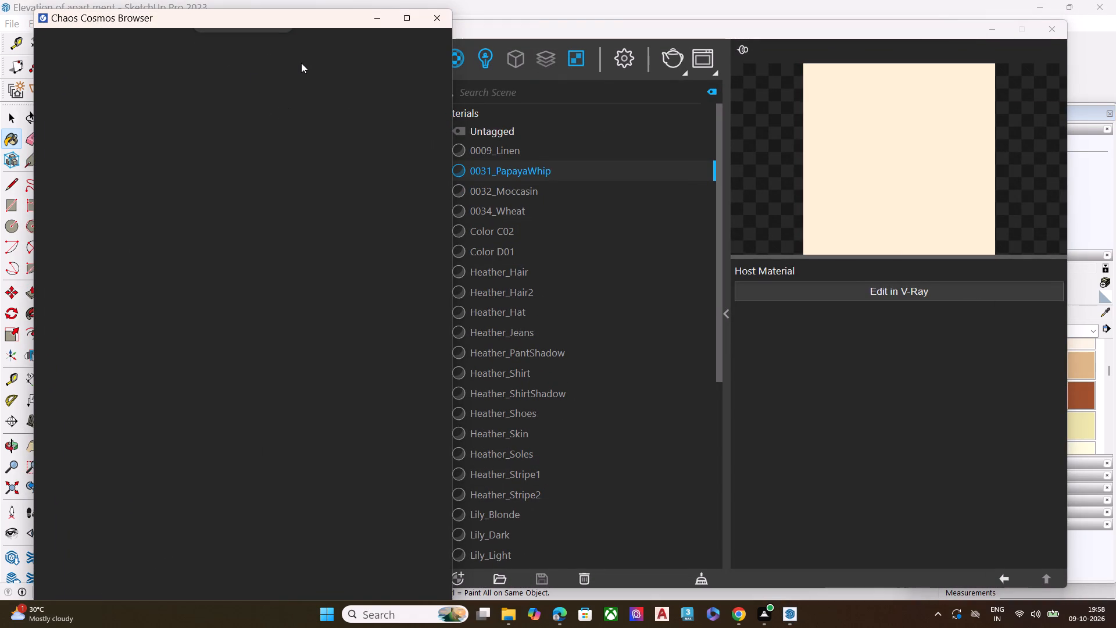
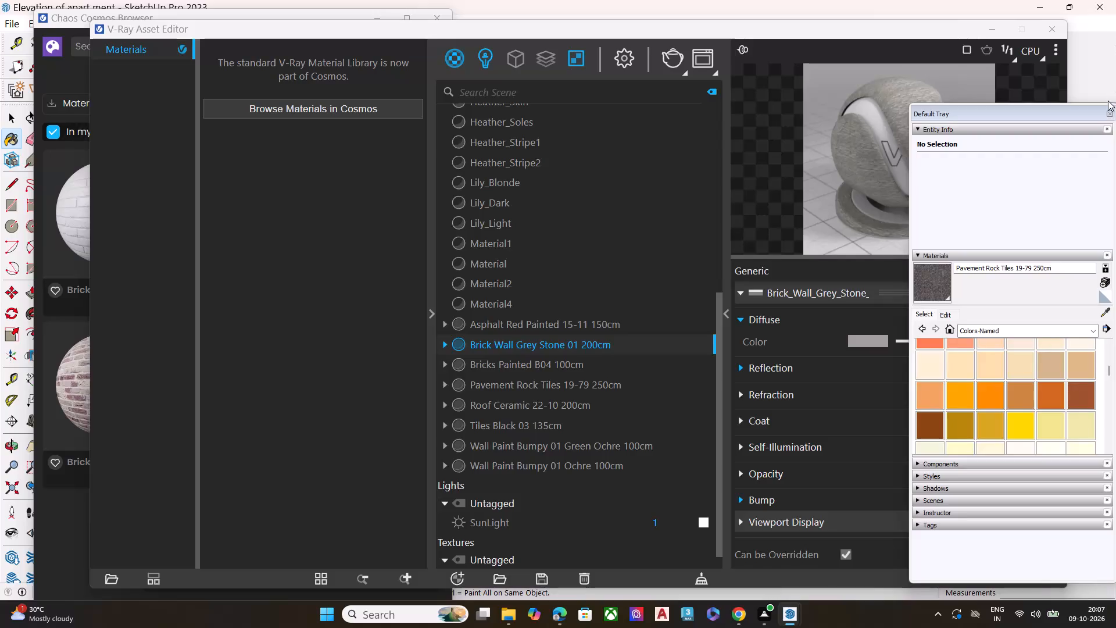
Select the Brick Wall Grey Stone 01 200cm material for painting, and clear the Cosmos browser and V-Ray Asset Editor off the model.
click(1110, 114)
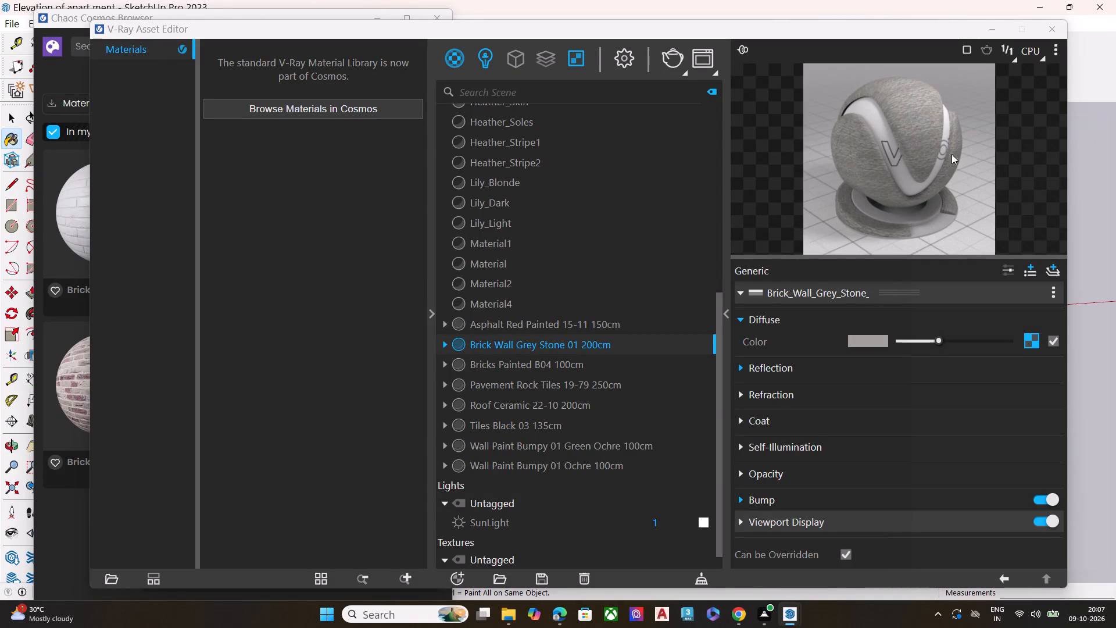
scroll(944, 144, up, 5)
click(346, 111)
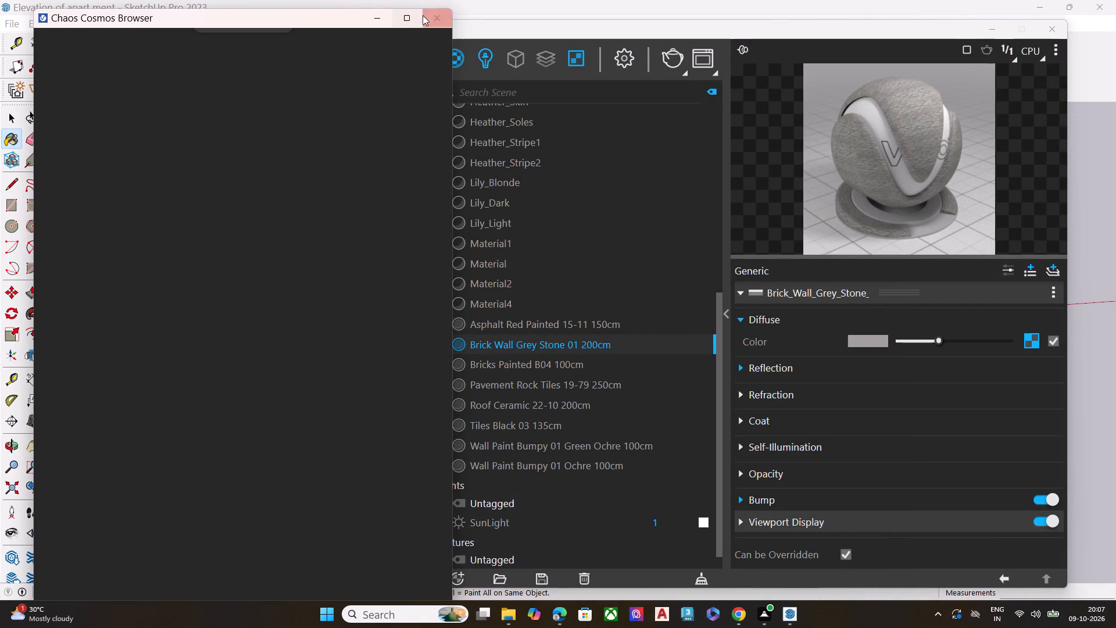
click(386, 18)
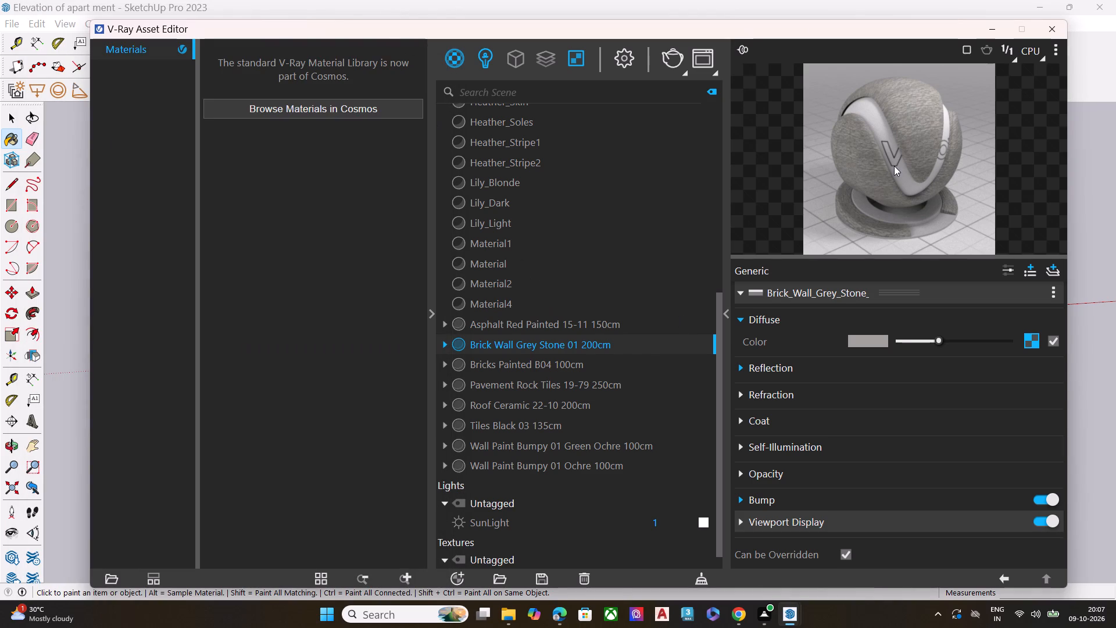
click(639, 345)
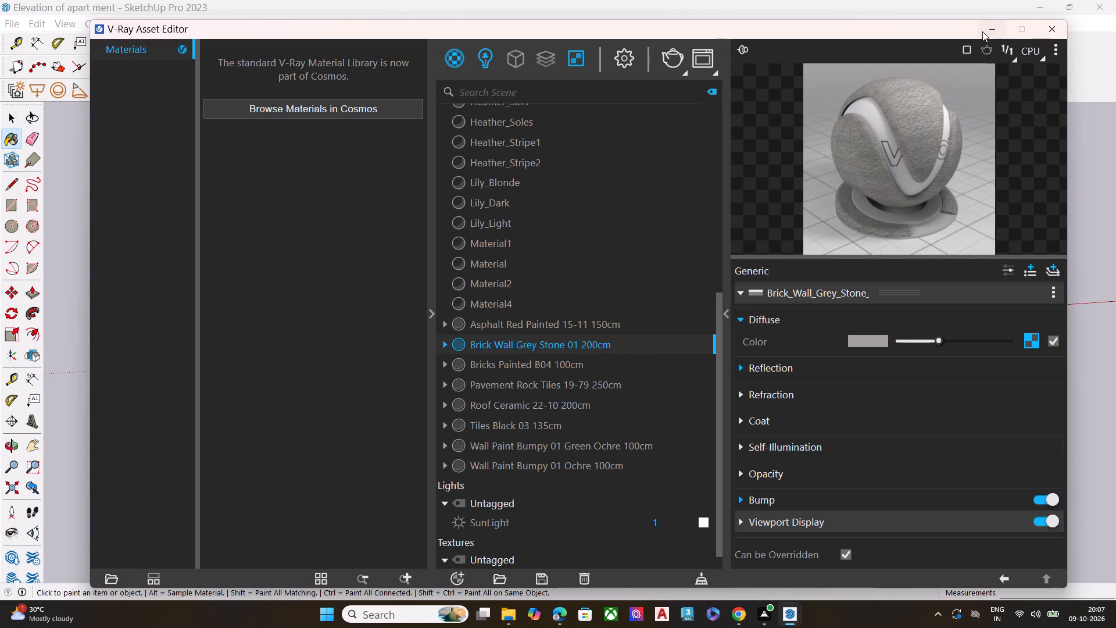
click(982, 30)
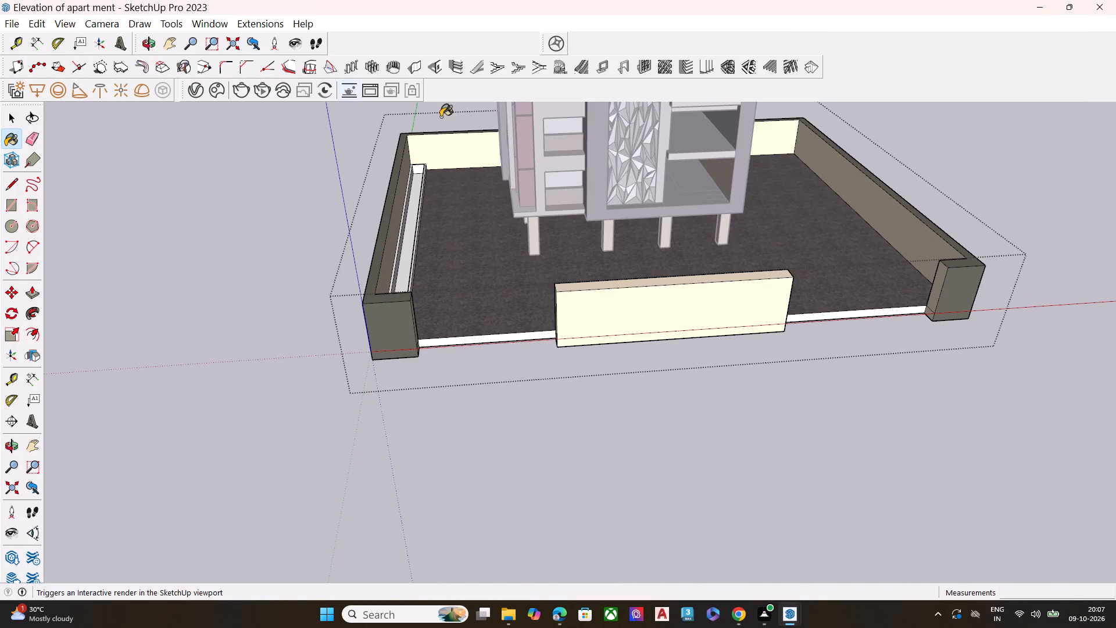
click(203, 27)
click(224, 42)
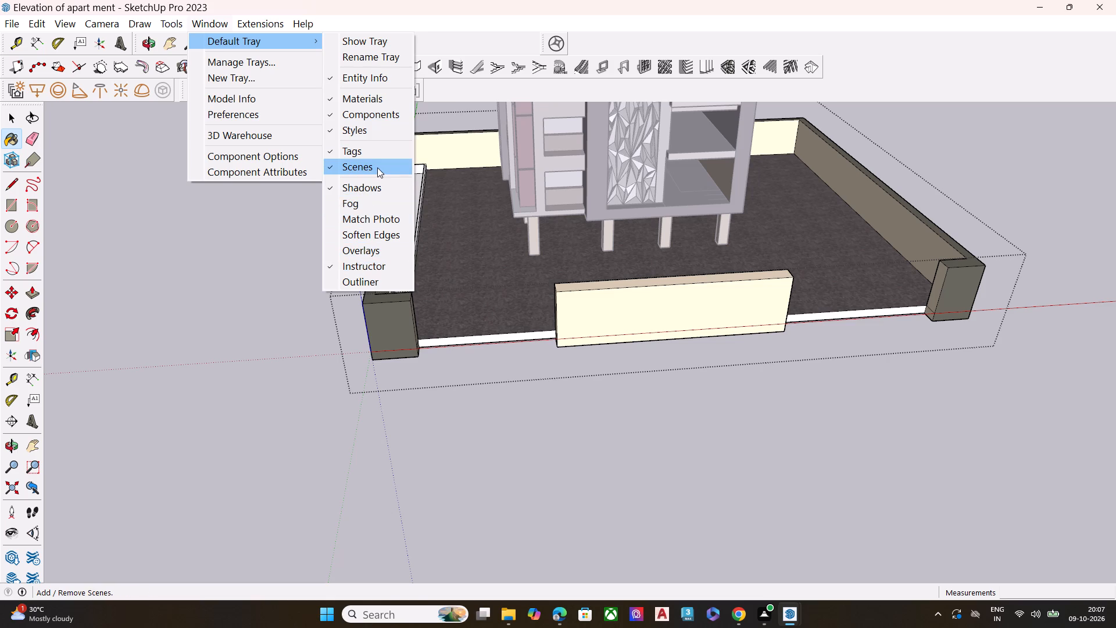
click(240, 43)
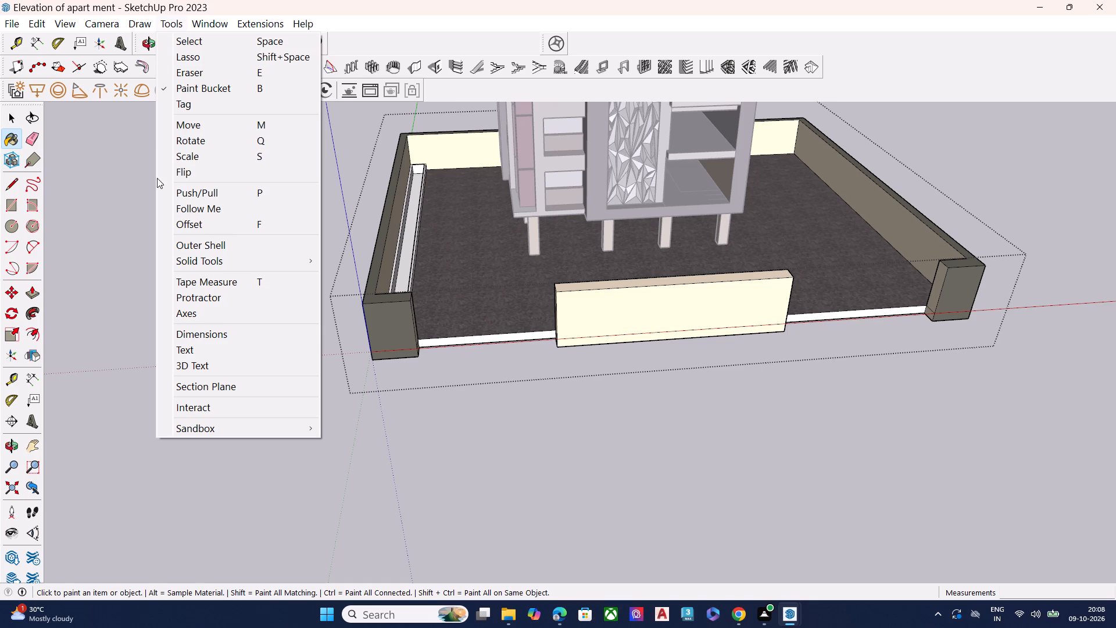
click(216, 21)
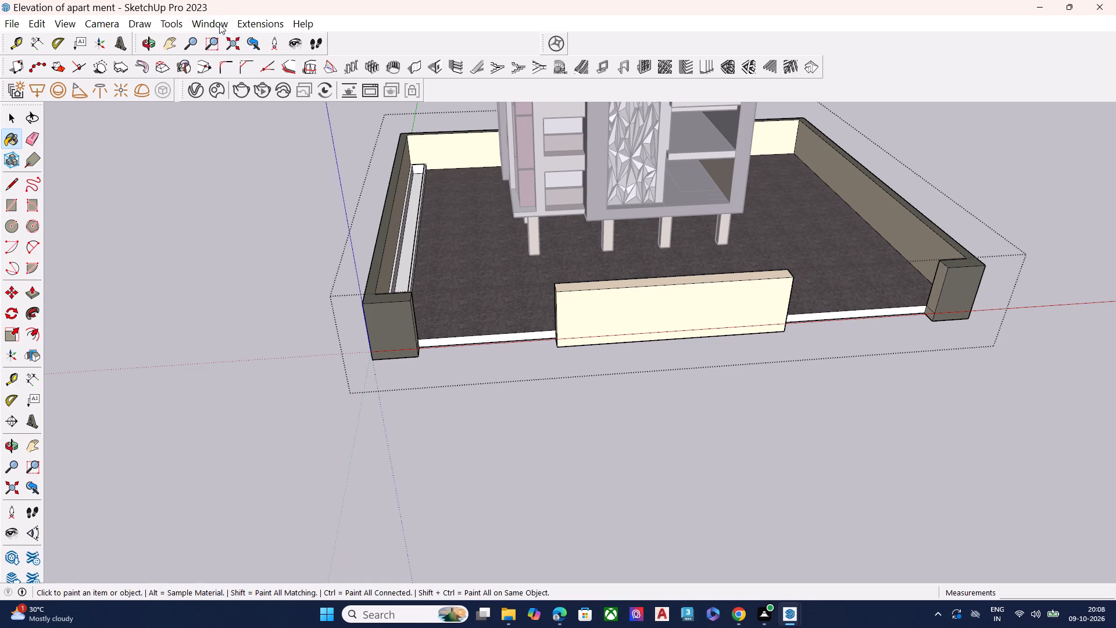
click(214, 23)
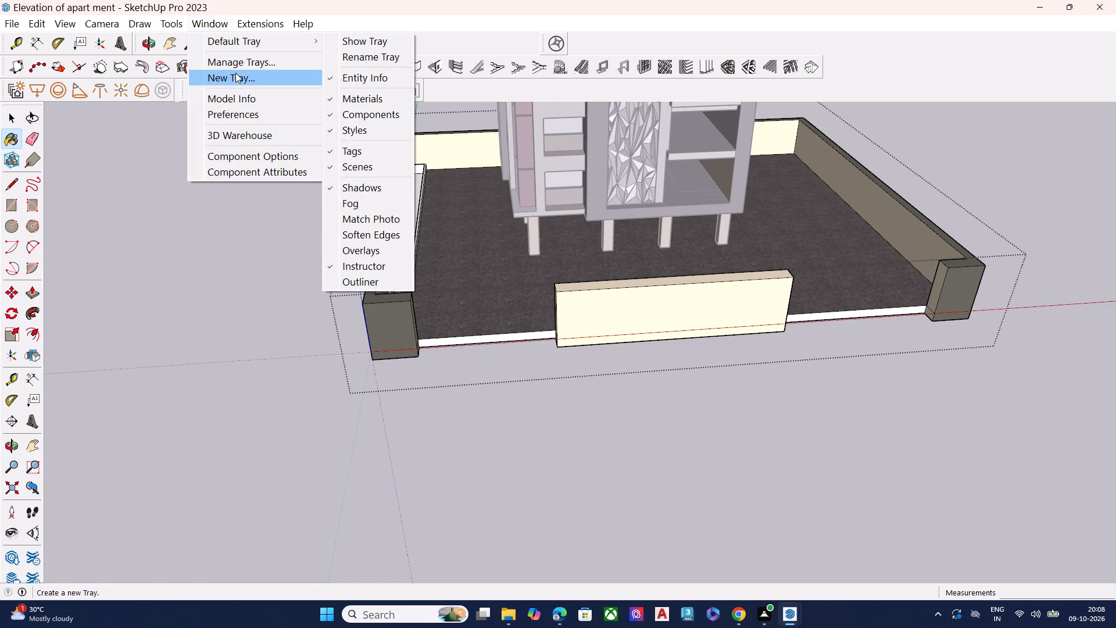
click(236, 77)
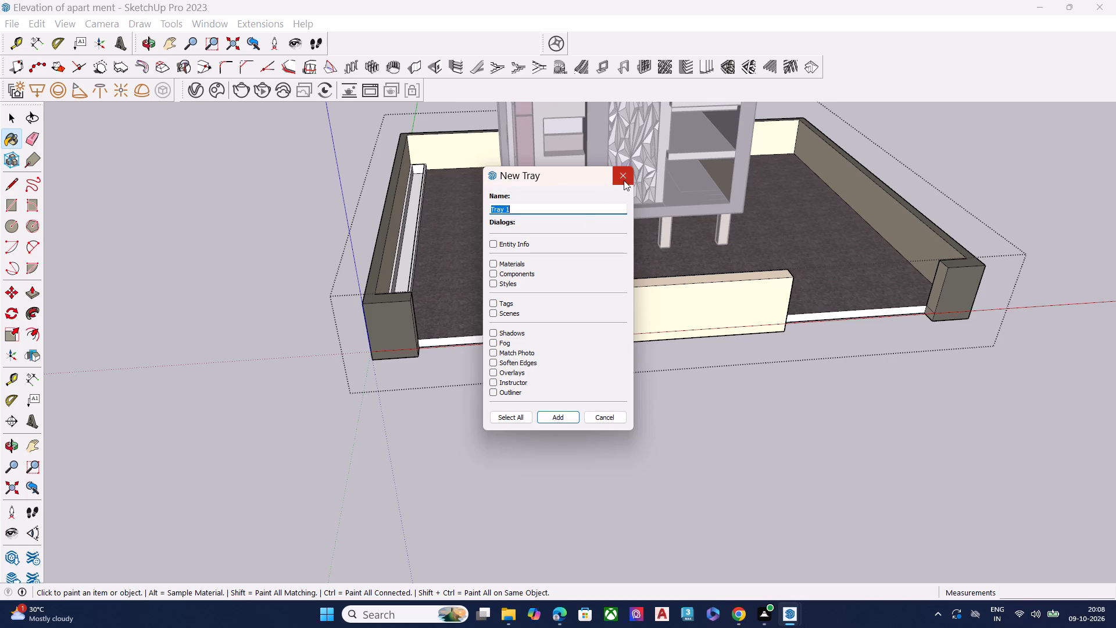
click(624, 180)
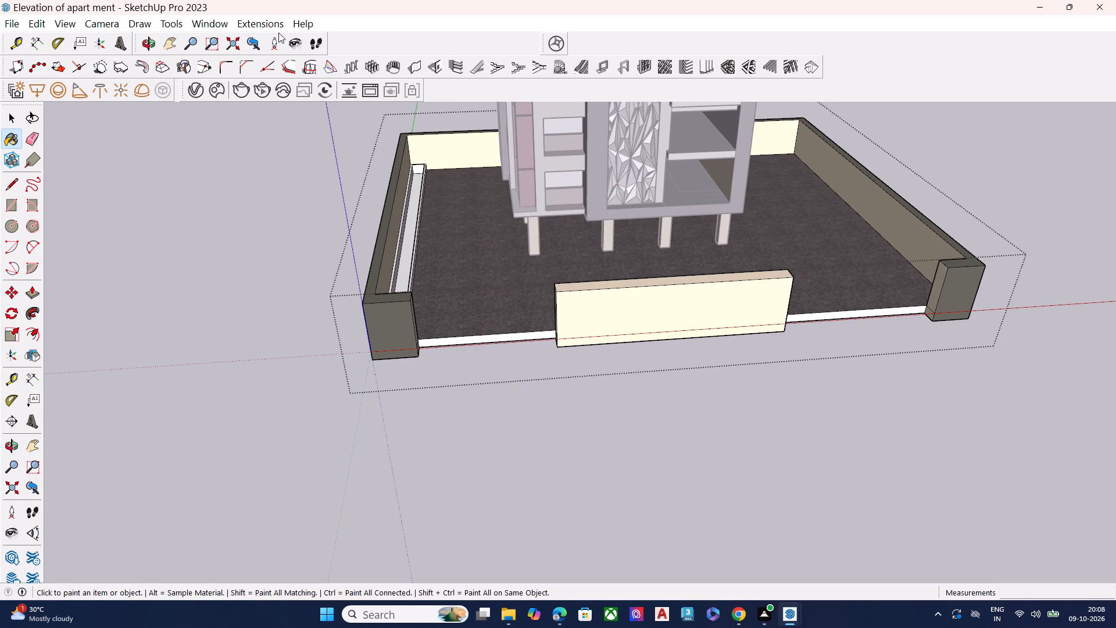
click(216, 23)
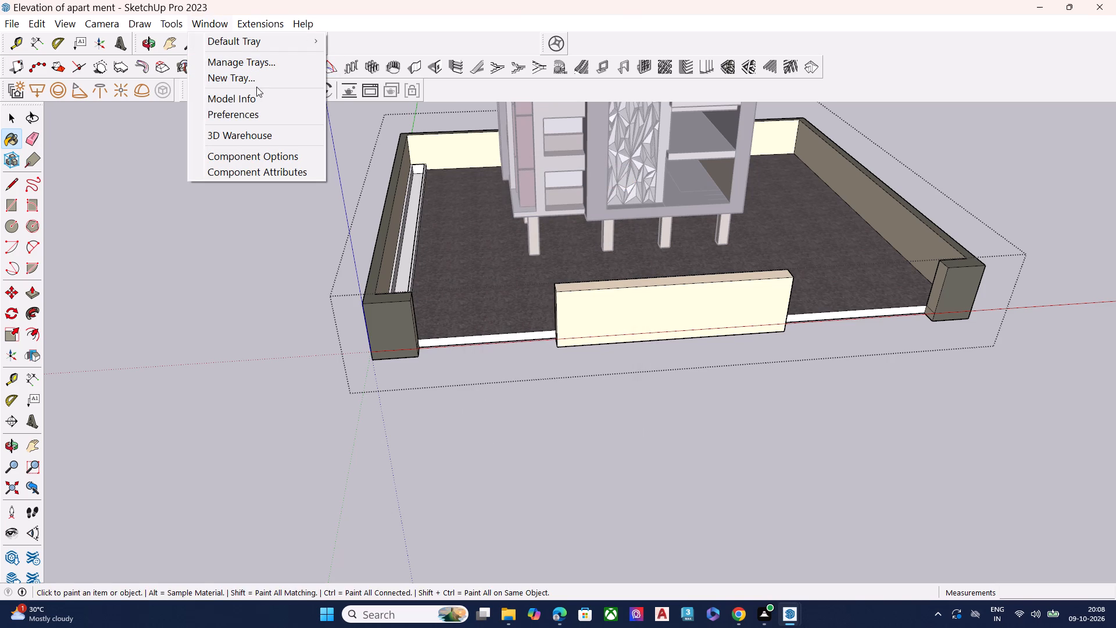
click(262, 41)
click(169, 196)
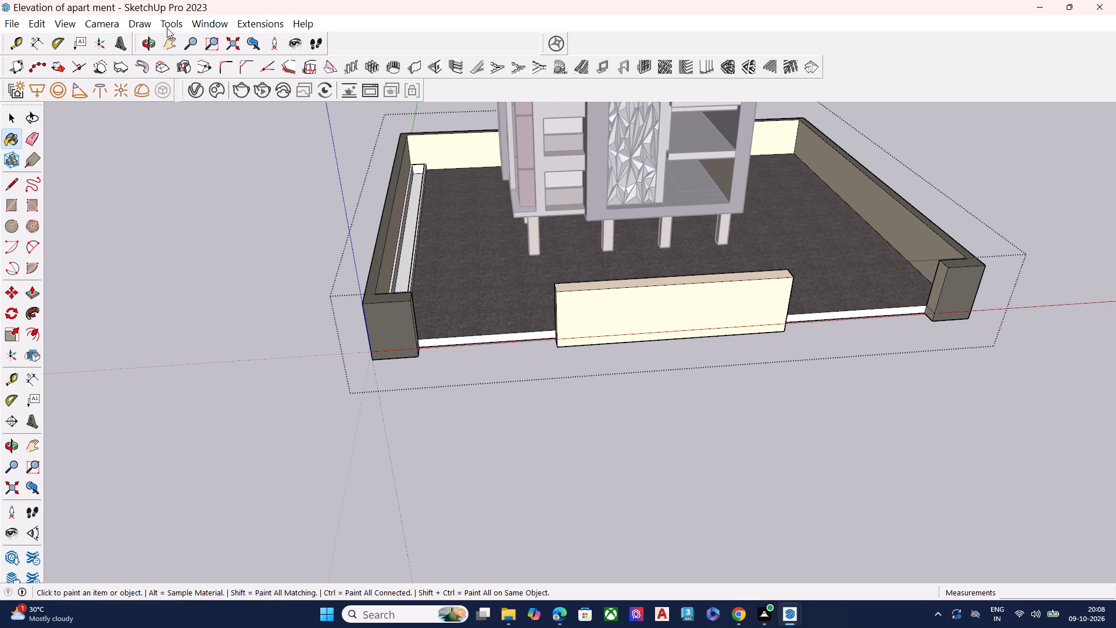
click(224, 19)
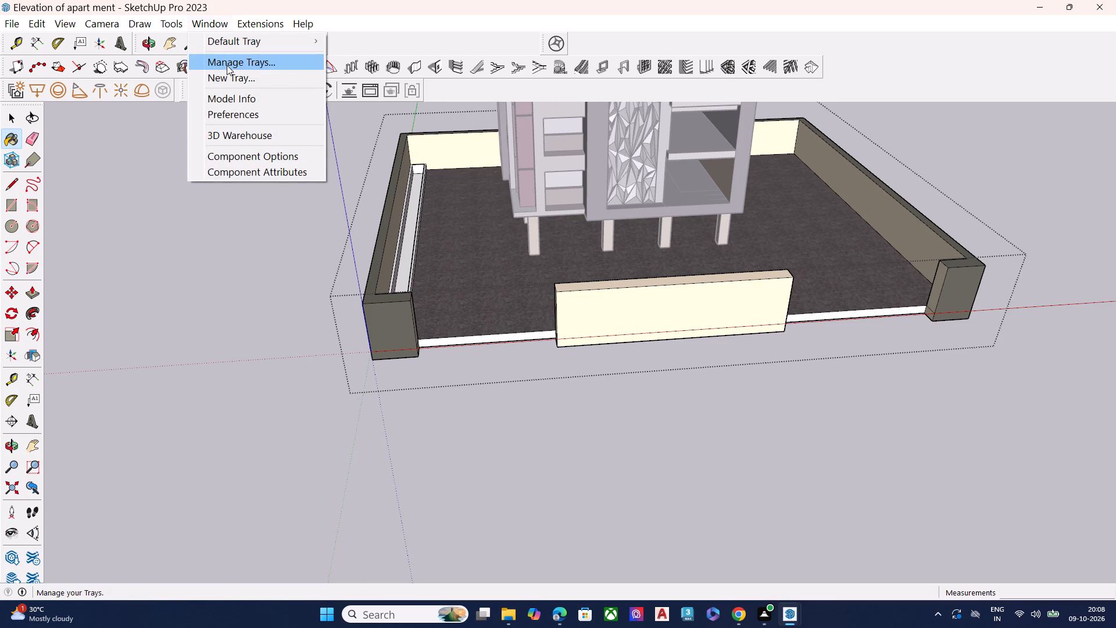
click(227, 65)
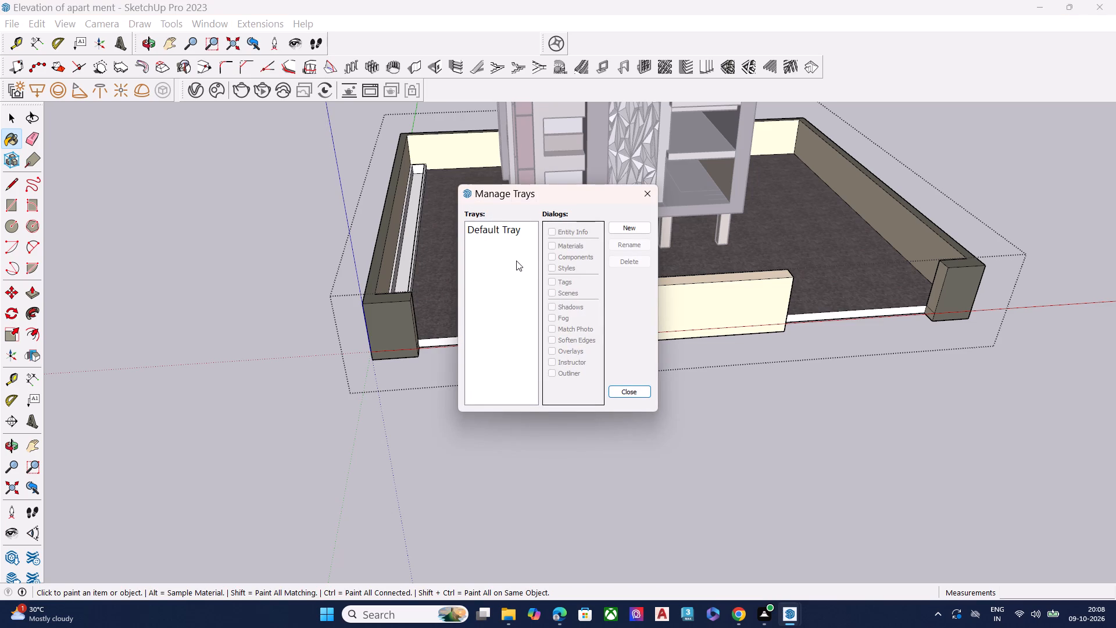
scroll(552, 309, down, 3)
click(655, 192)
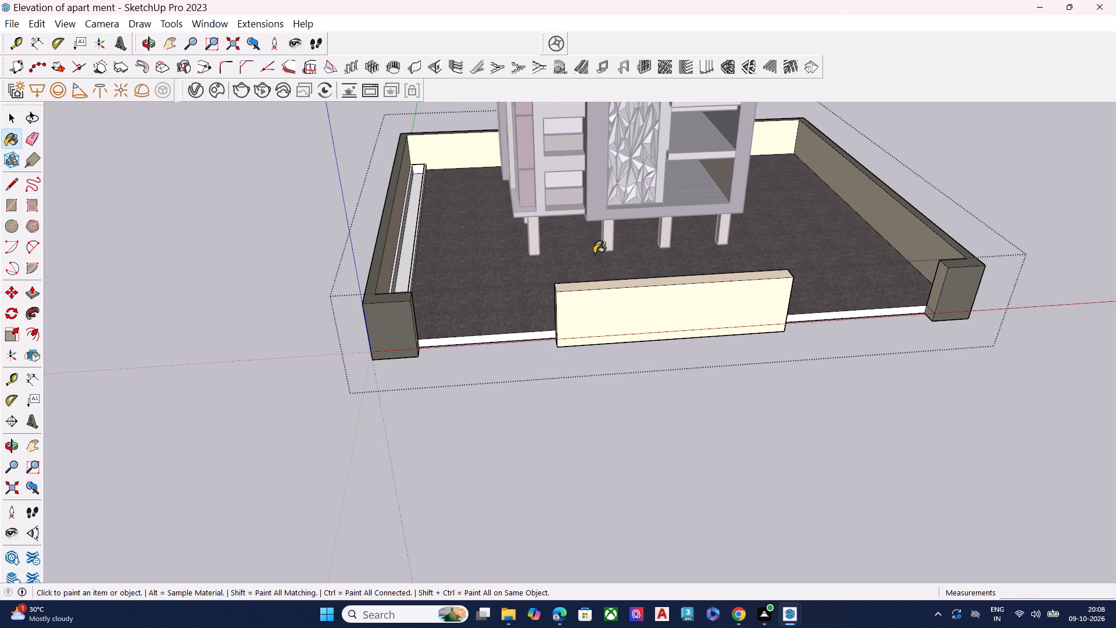
Paint the outer face of the central front boundary wall with Brick Wall Grey Stone 01 200cm.
middle_drag(574, 304, 715, 190)
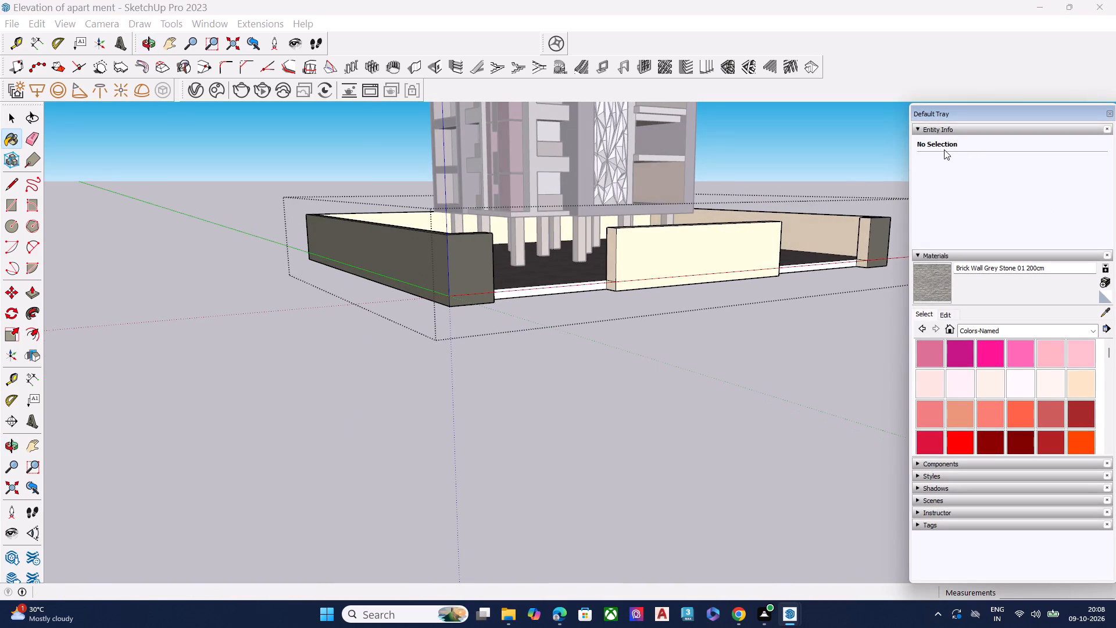
scroll(982, 112, up, 3)
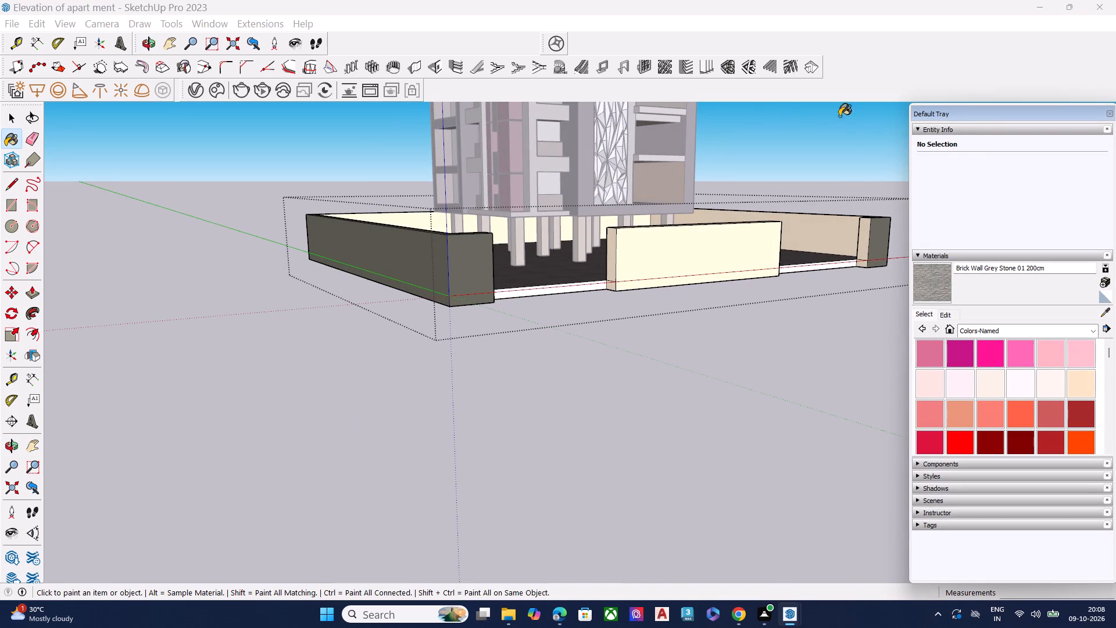
click(938, 283)
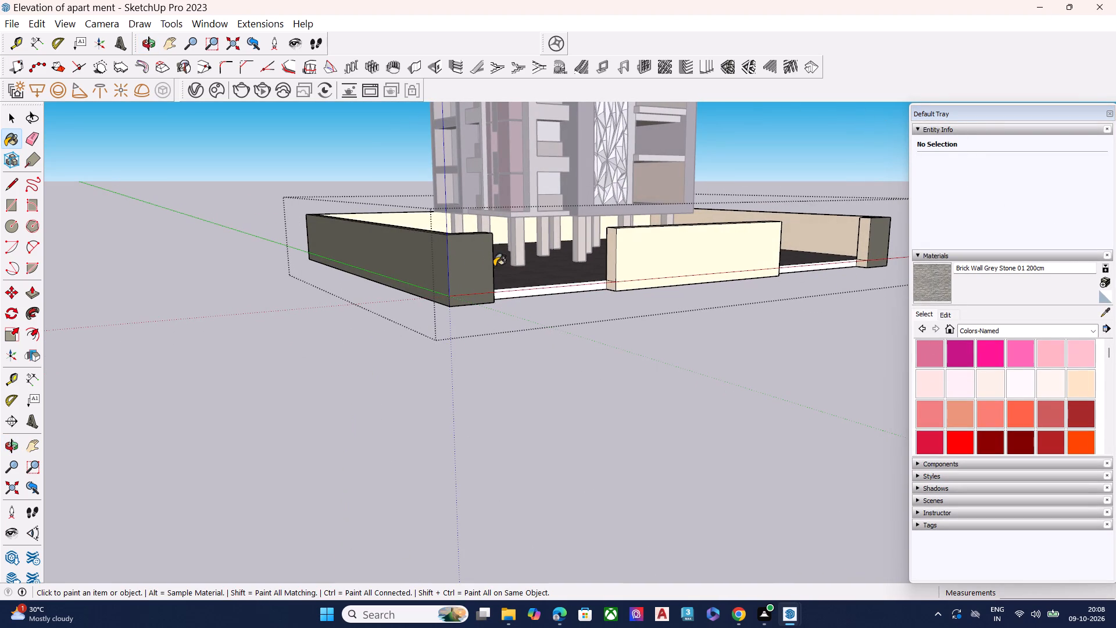
click(654, 255)
Examine the stone texture on the front boundary wall and the surrounding compound and tower base from several angles.
middle_drag(679, 263, 538, 227)
scroll(542, 227, up, 7)
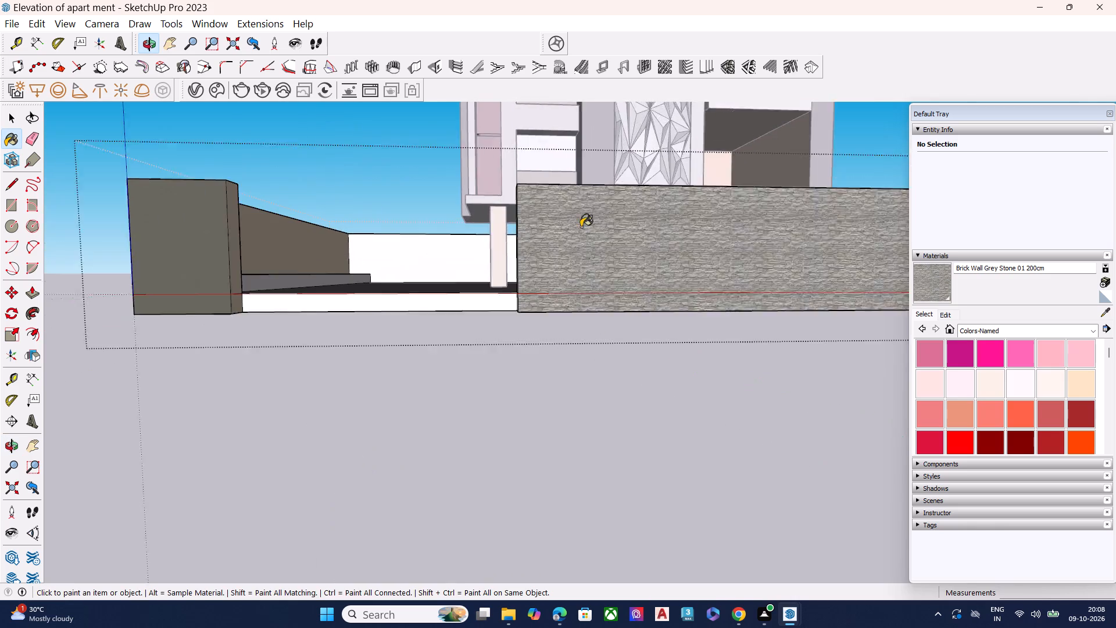
scroll(581, 227, up, 3)
scroll(665, 233, down, 1)
scroll(665, 233, up, 10)
scroll(651, 245, down, 1)
scroll(650, 246, up, 5)
scroll(641, 247, down, 8)
scroll(646, 275, up, 1)
scroll(648, 276, down, 4)
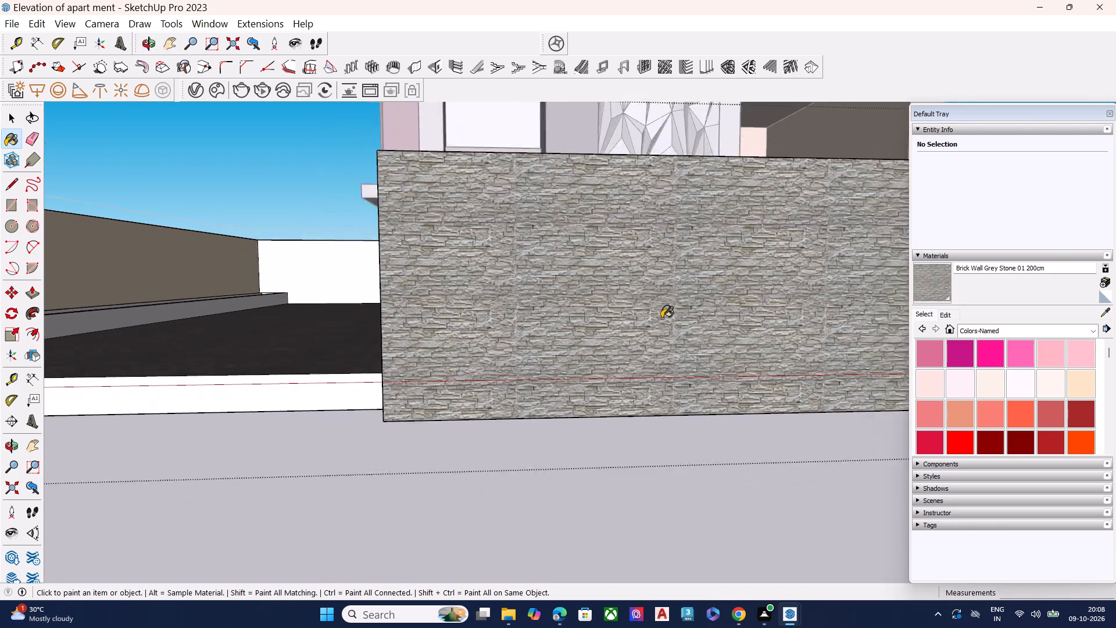
scroll(661, 318, down, 13)
middle_drag(350, 302, 570, 305)
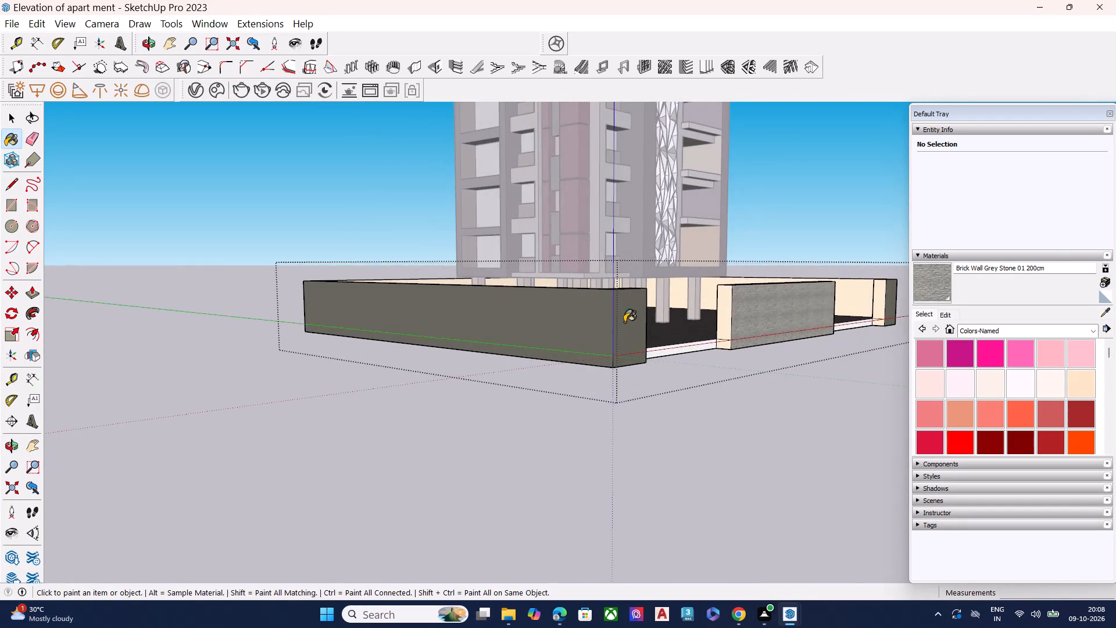
scroll(624, 322, up, 8)
middle_click(624, 322)
middle_drag(649, 317, 388, 281)
scroll(386, 280, up, 1)
scroll(259, 262, down, 9)
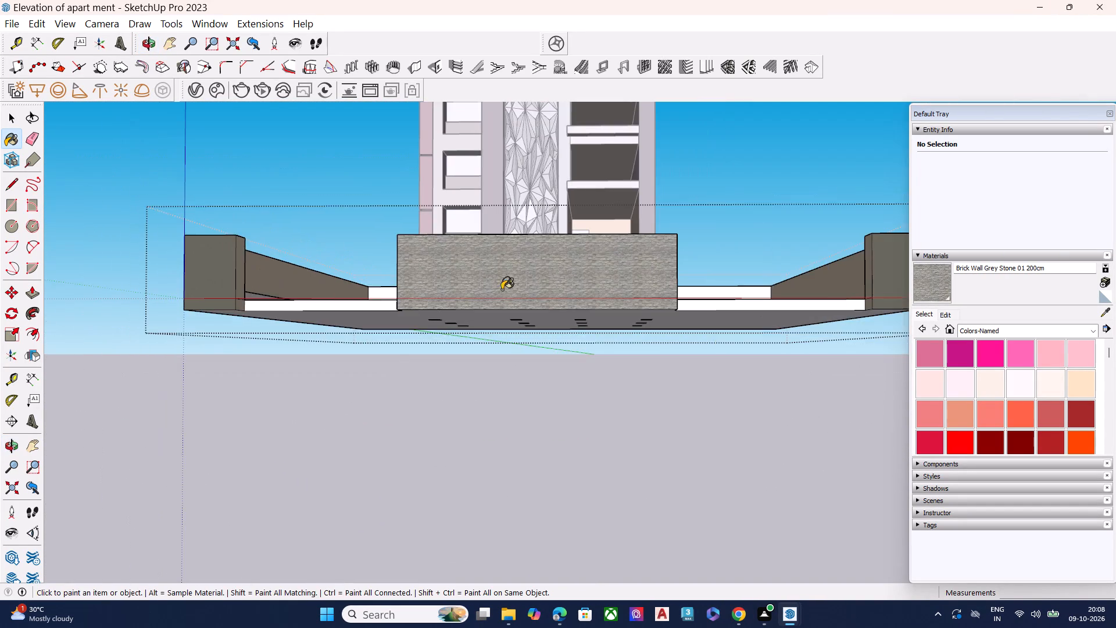
middle_drag(598, 267, 603, 476)
scroll(452, 330, up, 6)
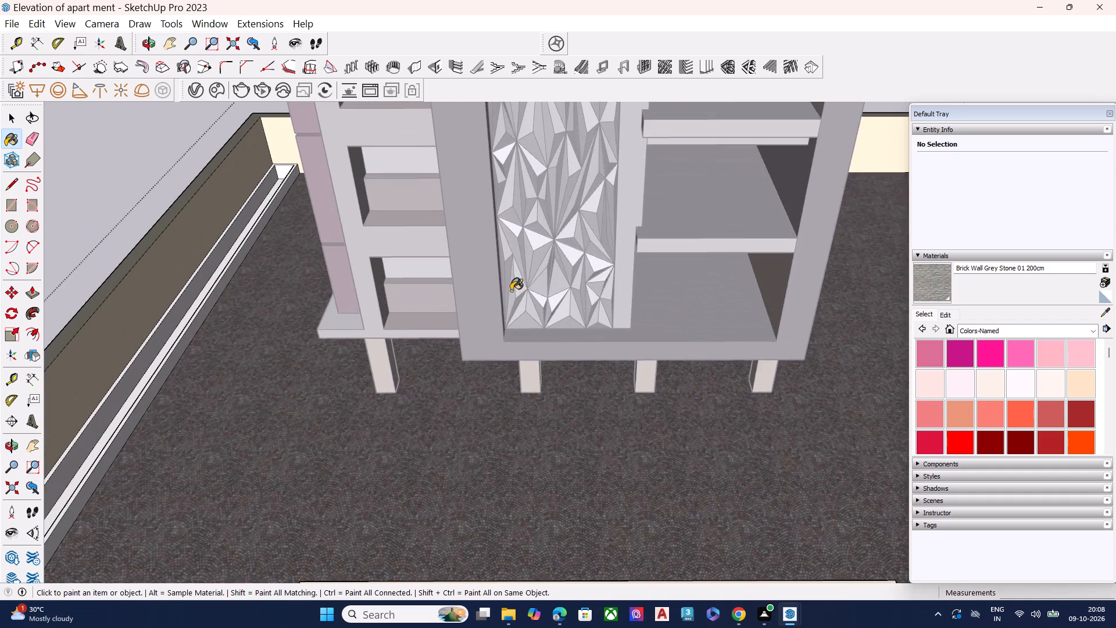
scroll(511, 291, up, 1)
scroll(495, 298, down, 7)
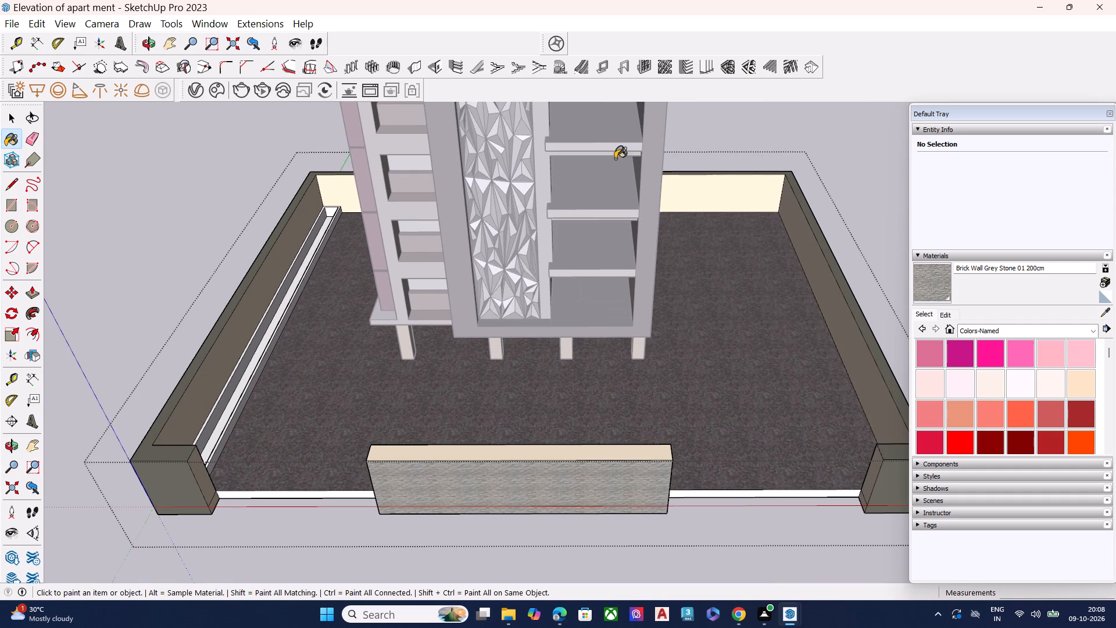
Reopen the V-Ray Asset Editor on the scene's material list.
click(203, 91)
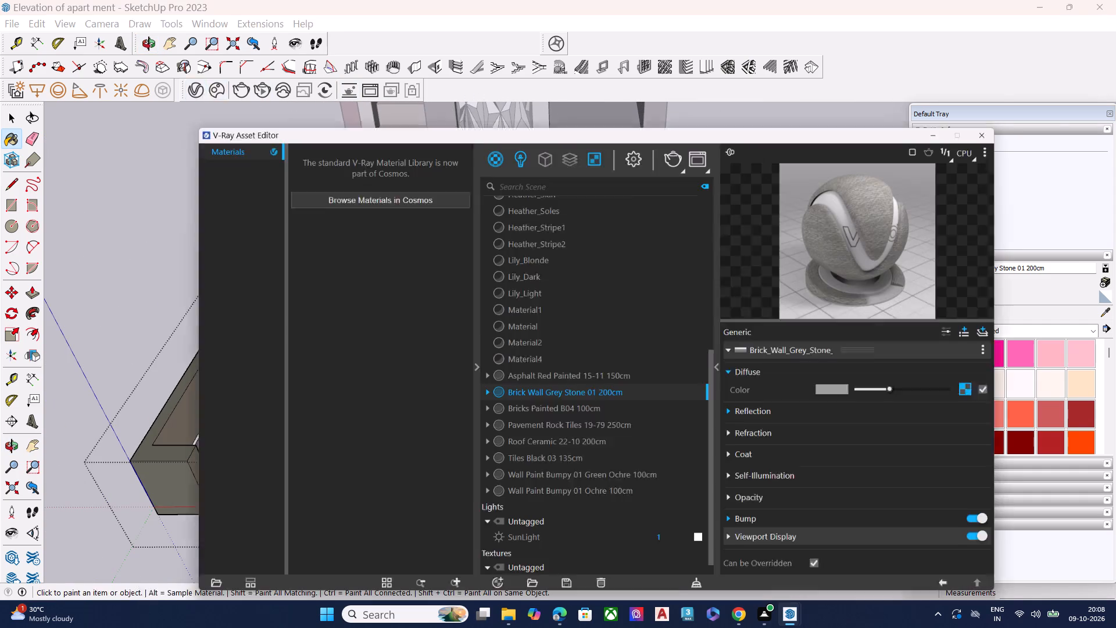
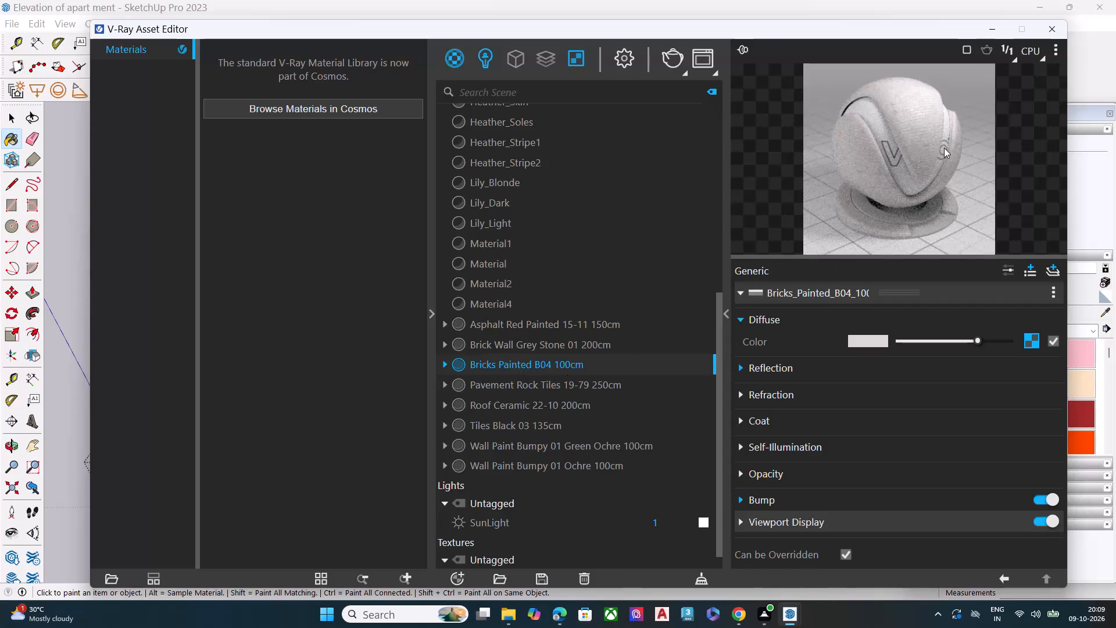
Preview the scene's asphalt, brick, pavement, roof, tile, wall paint and Material4 materials in the Asset Editor.
click(555, 382)
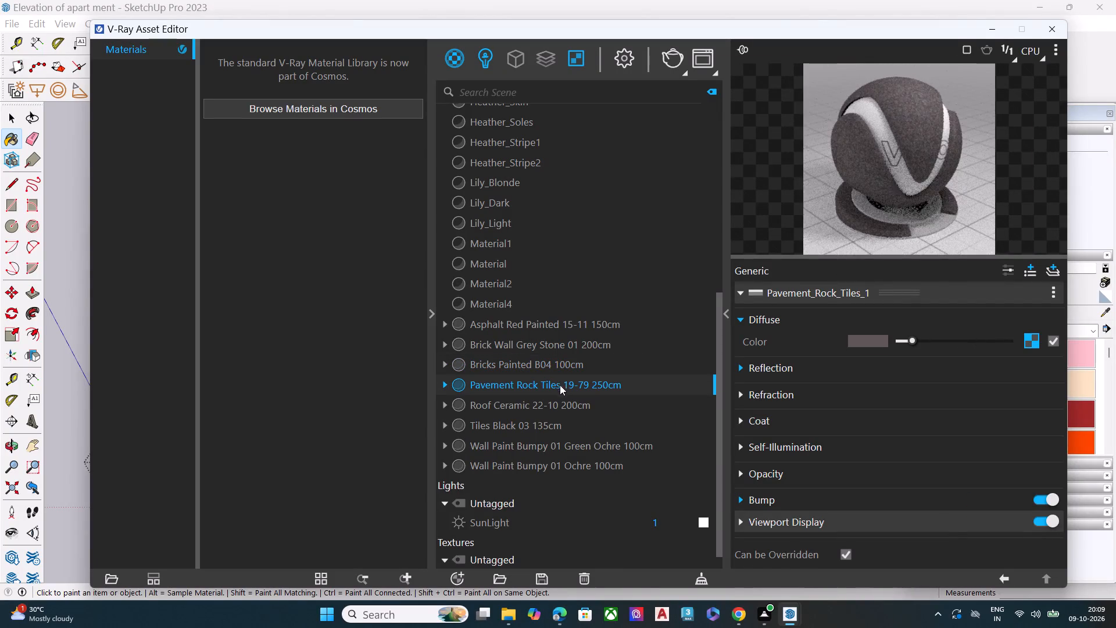
click(560, 402)
click(538, 431)
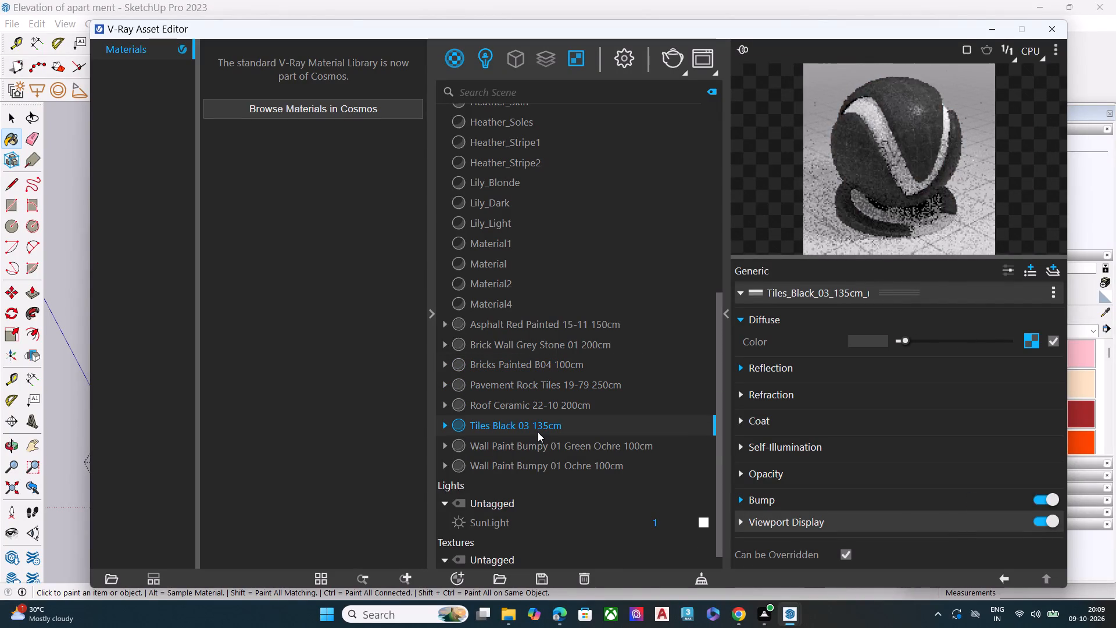
click(543, 448)
click(542, 462)
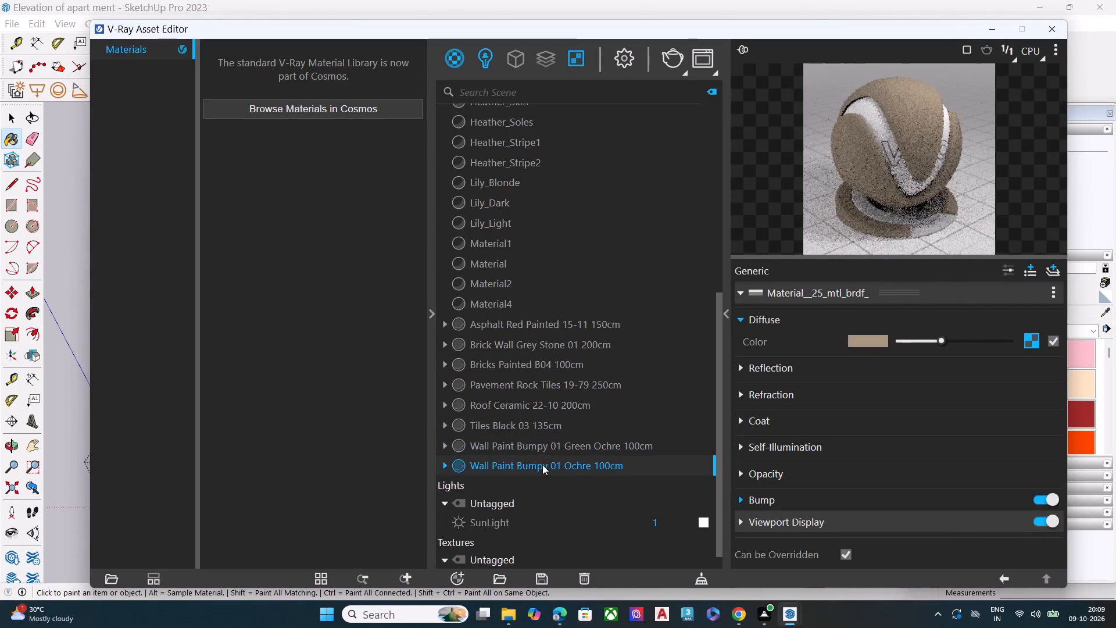
click(541, 445)
click(541, 369)
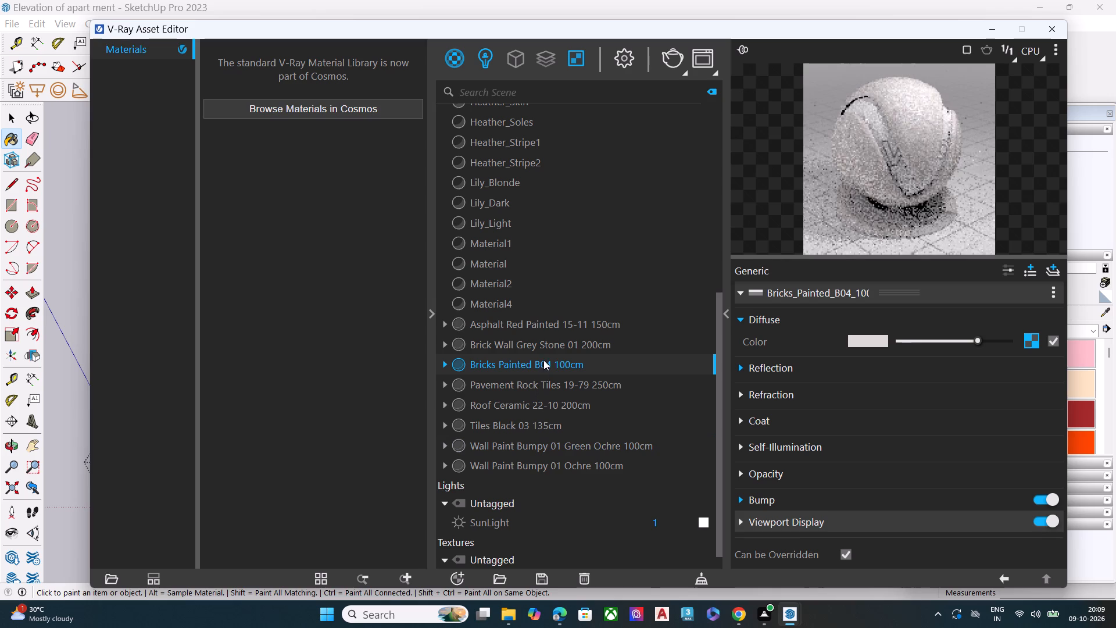
click(548, 351)
click(559, 320)
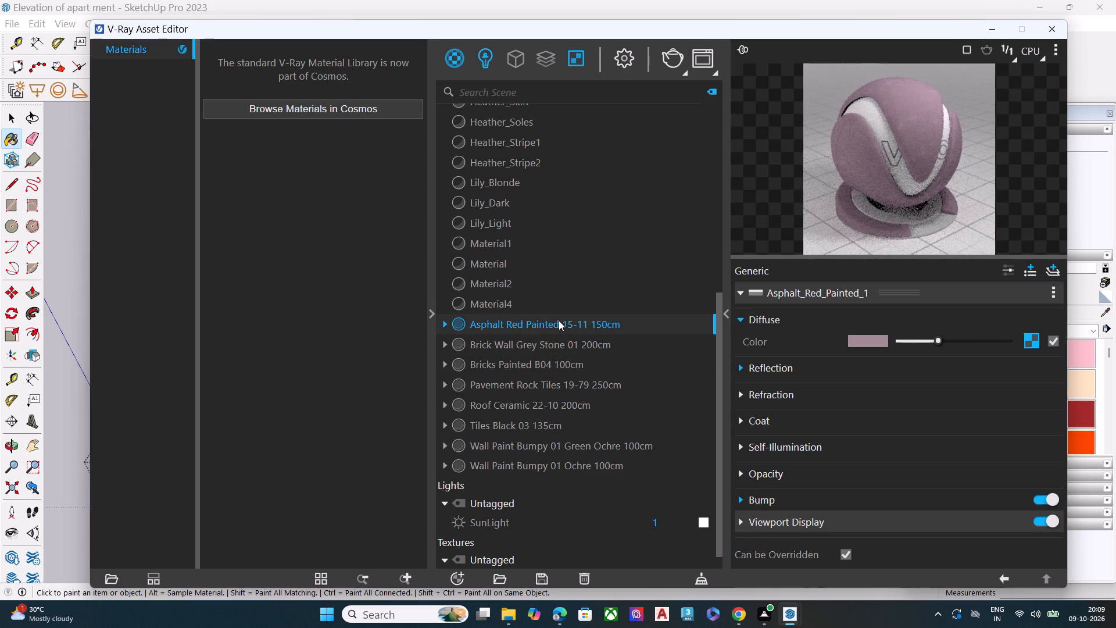
click(477, 291)
click(483, 301)
Browse the downloaded Ground materials in Chaos Cosmos, and clear the Cosmos browser and V-Ray Asset Editor off the model.
click(353, 113)
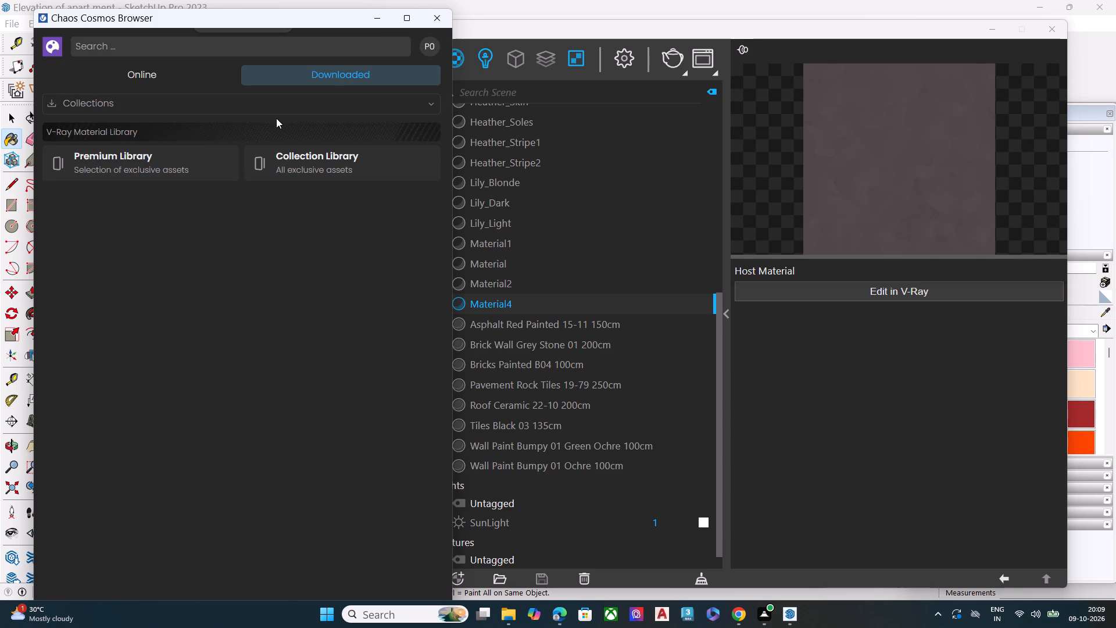
scroll(276, 118, up, 2)
click(241, 102)
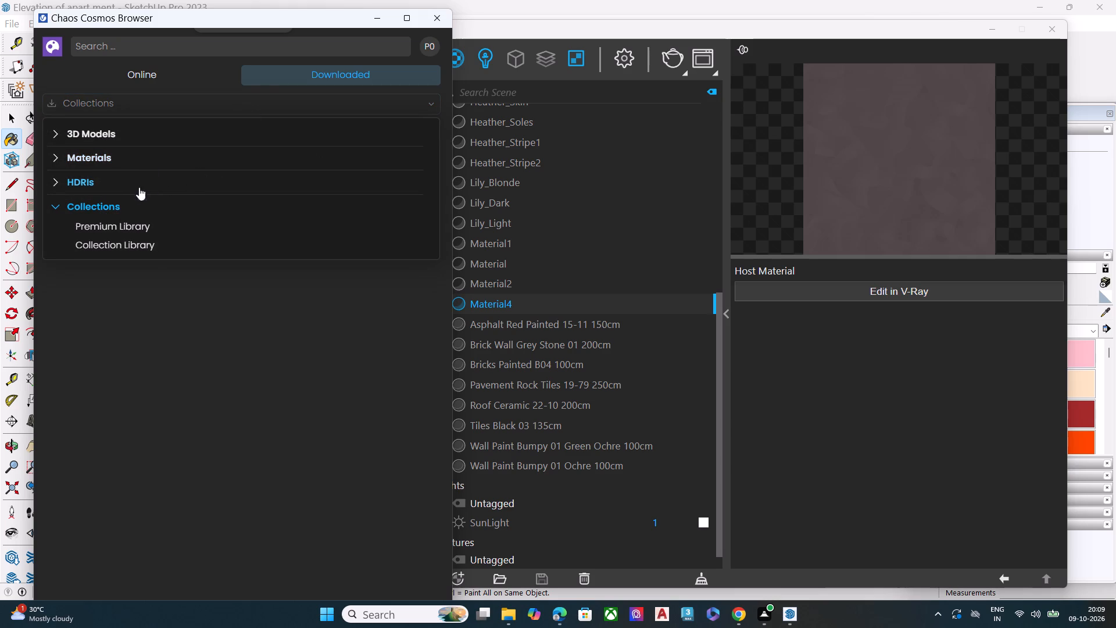
click(120, 157)
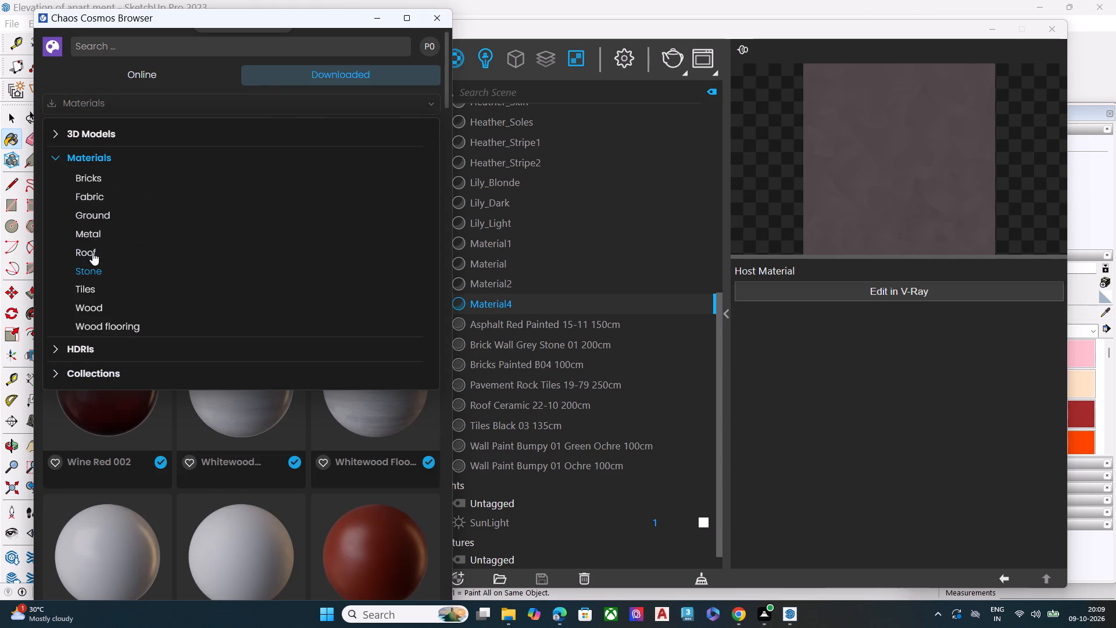
click(89, 213)
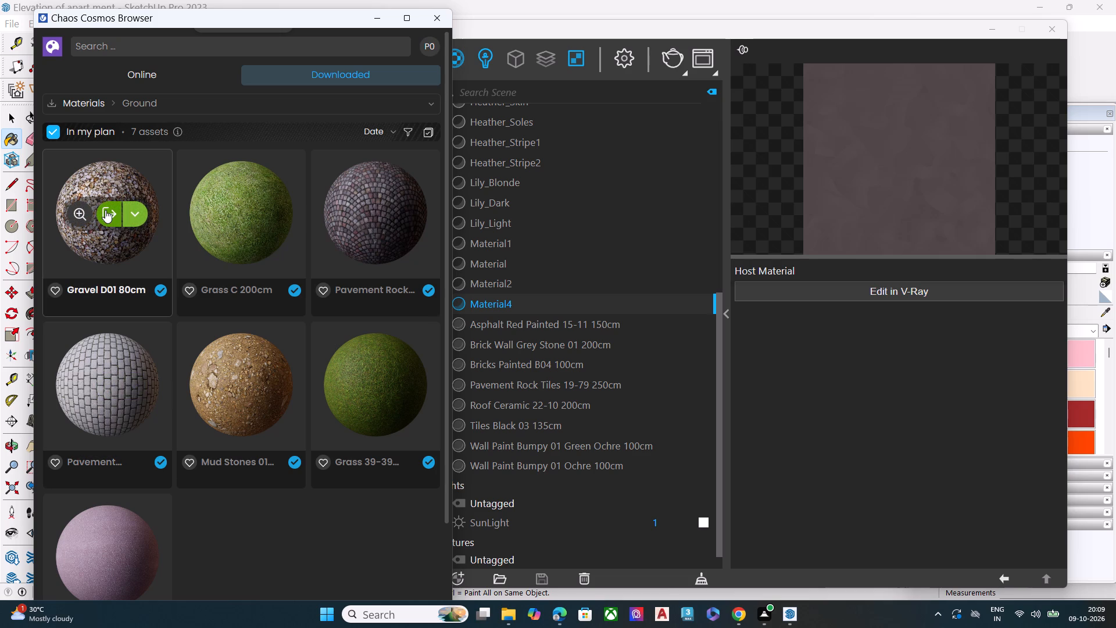
click(384, 16)
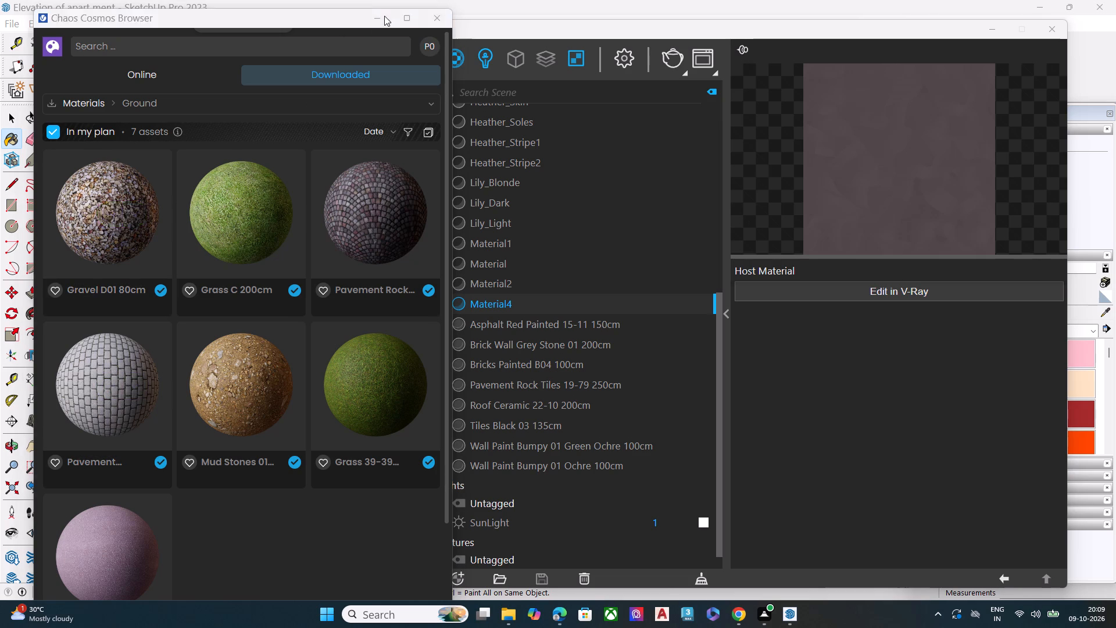
click(985, 31)
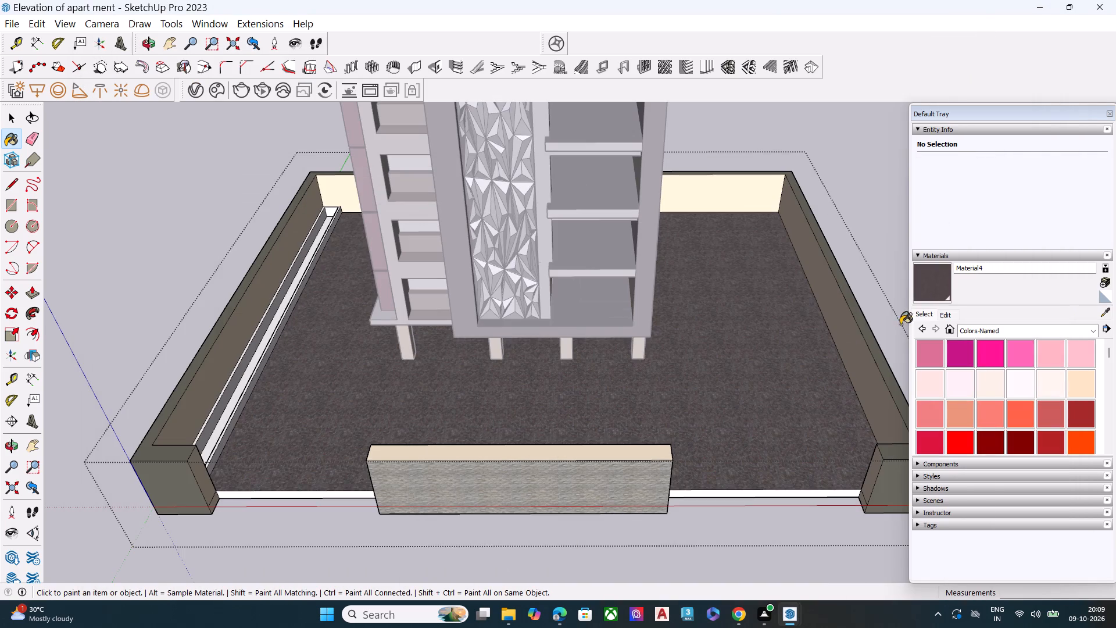
Examine the cobblestone ground paving and the stone-faced front boundary wall up close and from a distance, and leave the Paint Bucket tool.
scroll(648, 380, up, 15)
scroll(712, 388, up, 9)
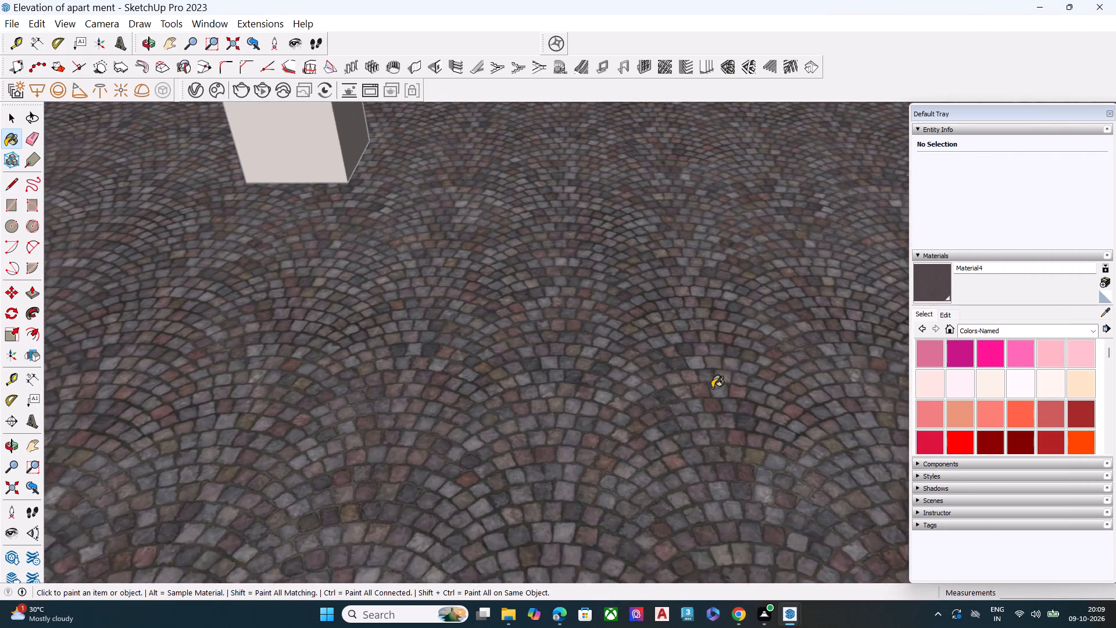
scroll(712, 388, up, 3)
scroll(712, 388, down, 10)
scroll(712, 388, up, 1)
scroll(712, 388, down, 2)
scroll(667, 315, down, 8)
scroll(620, 297, down, 7)
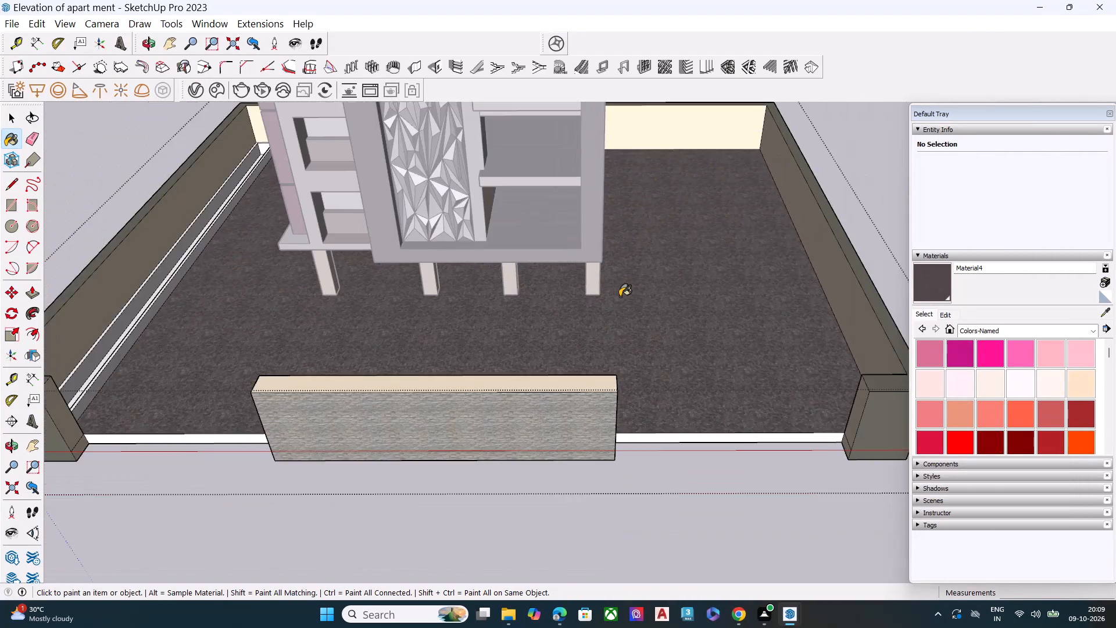
scroll(620, 297, down, 1)
middle_drag(582, 345, 717, 243)
scroll(366, 344, up, 8)
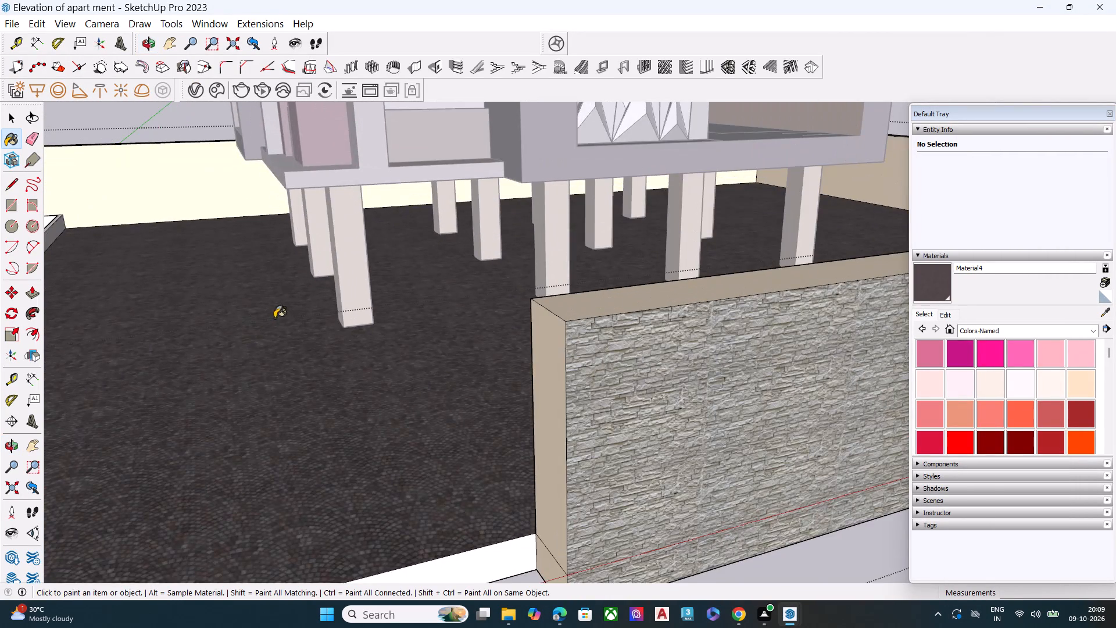
middle_drag(298, 301, 127, 306)
scroll(409, 279, down, 5)
scroll(477, 290, up, 1)
scroll(489, 293, down, 3)
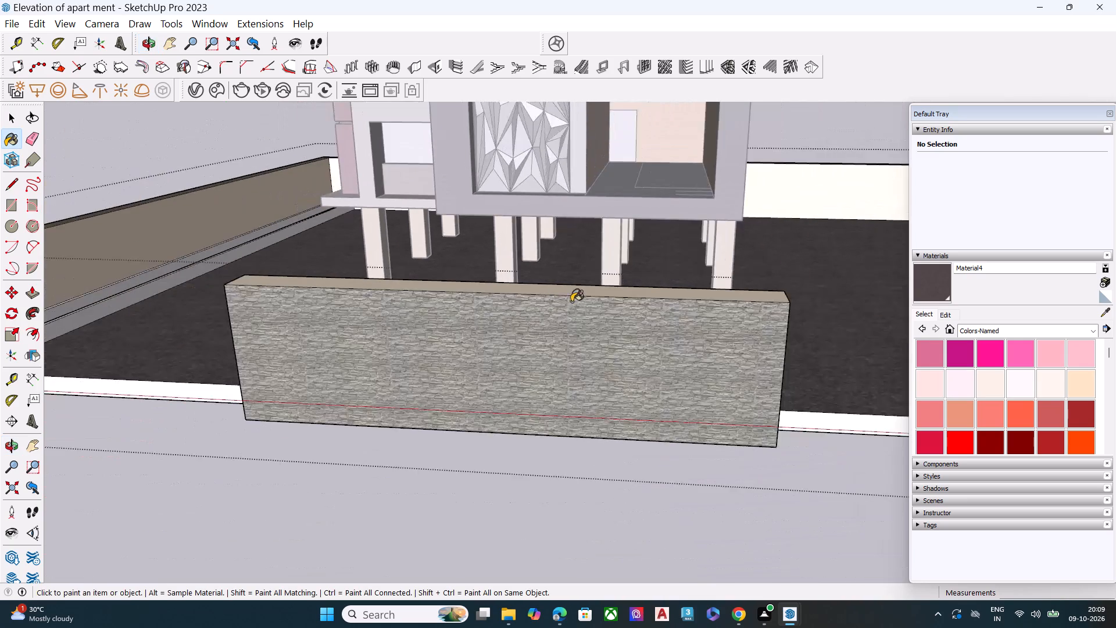
scroll(578, 299, down, 12)
middle_drag(534, 346, 560, 295)
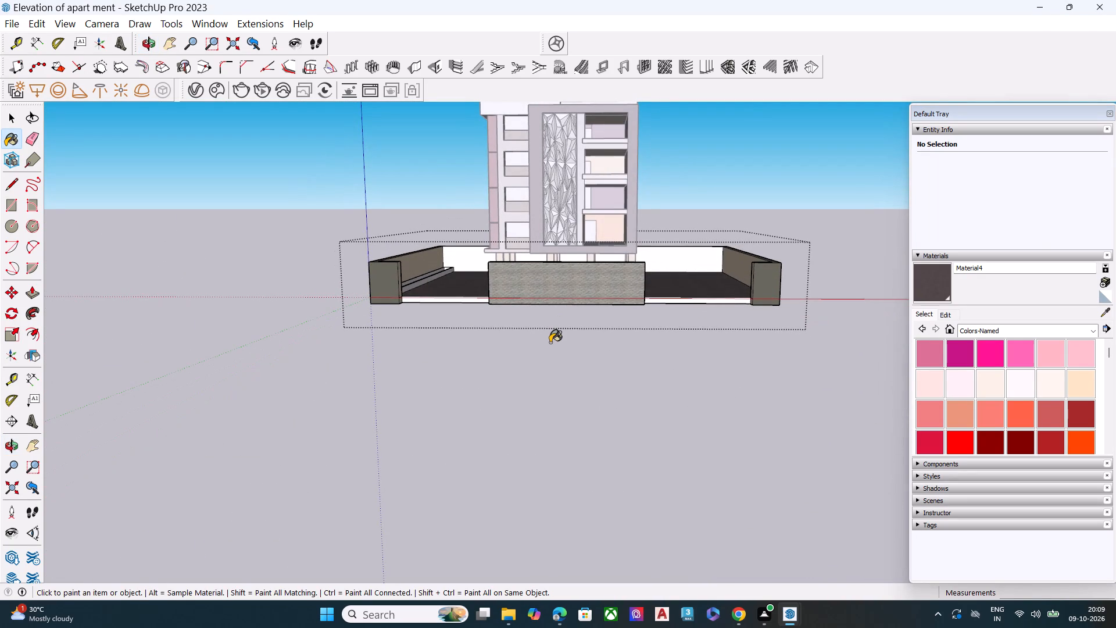
key(space)
click(530, 351)
Examine the apartment tower's front facade, balconies and roof from several angles.
scroll(509, 279, up, 2)
scroll(509, 277, down, 1)
scroll(509, 277, up, 8)
middle_drag(478, 270, 680, 284)
scroll(385, 309, down, 18)
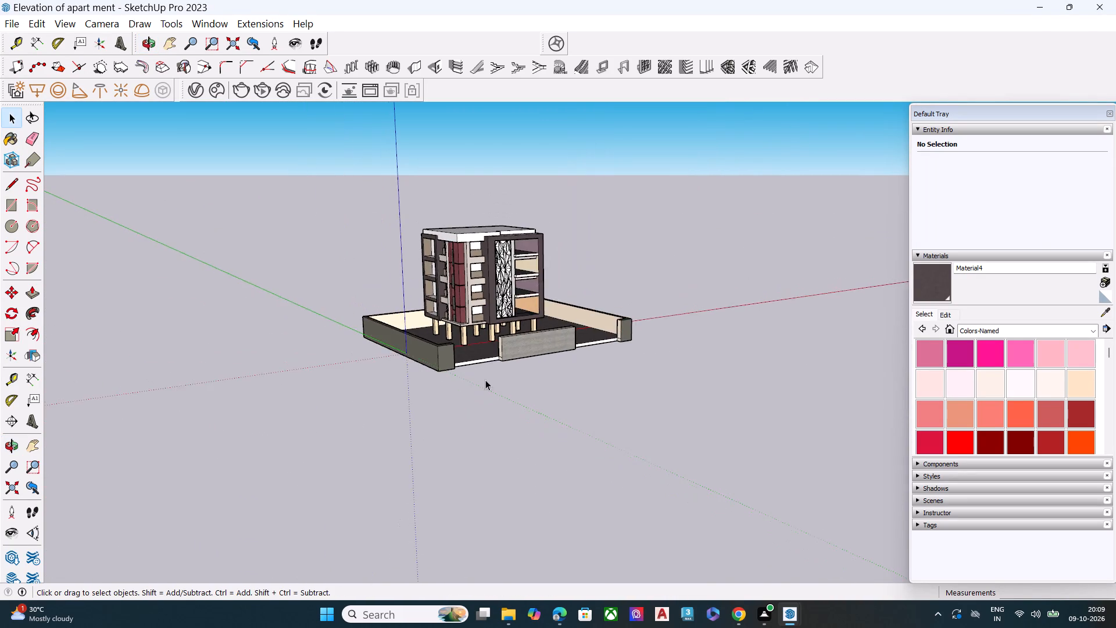
middle_drag(596, 252, 519, 233)
scroll(557, 238, up, 8)
scroll(535, 286, up, 2)
scroll(534, 287, down, 2)
scroll(534, 288, up, 1)
scroll(534, 288, down, 1)
scroll(534, 288, up, 4)
middle_drag(541, 275, 523, 362)
Look through the Downloads folder for a file to import into the model, and close the Import dialog without choosing one.
click(9, 19)
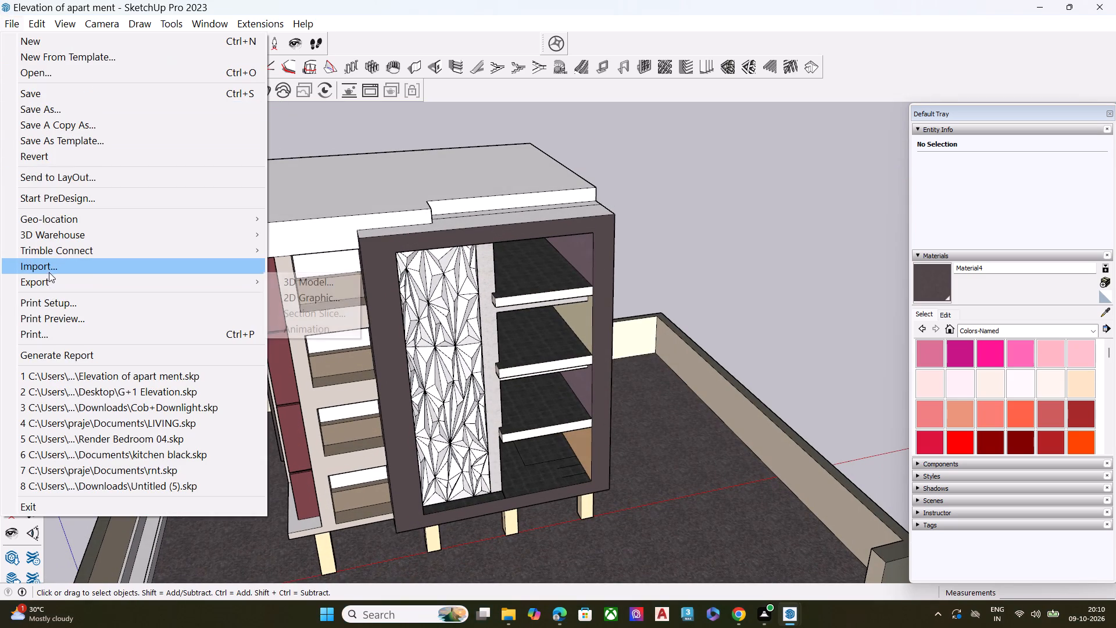
click(49, 269)
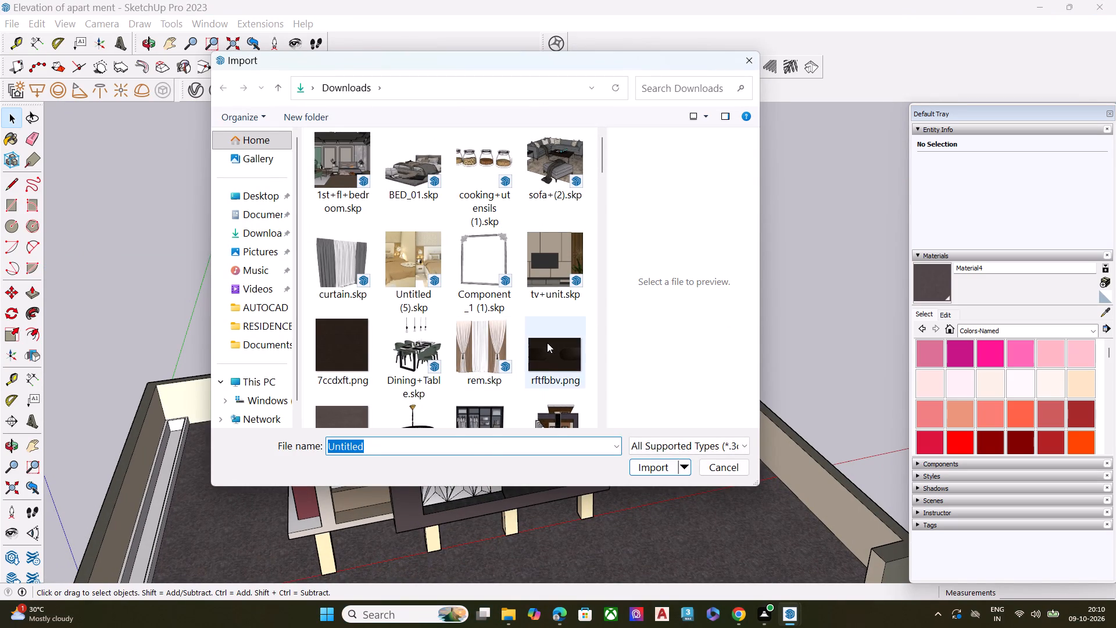
scroll(468, 319, down, 2)
scroll(466, 291, up, 1)
scroll(349, 306, down, 1)
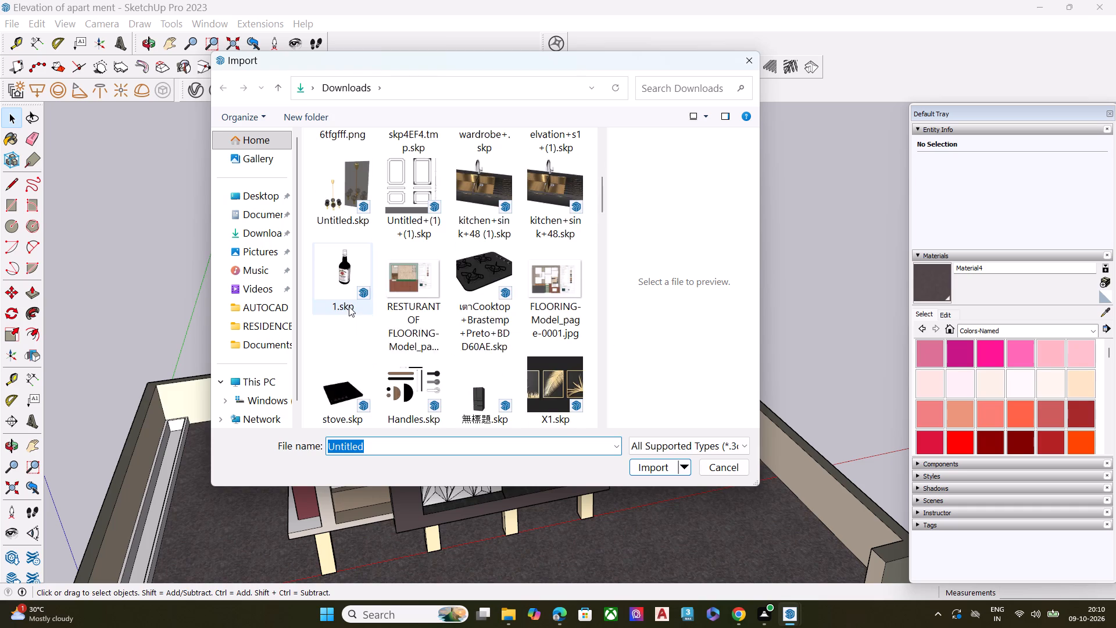
scroll(427, 296, down, 5)
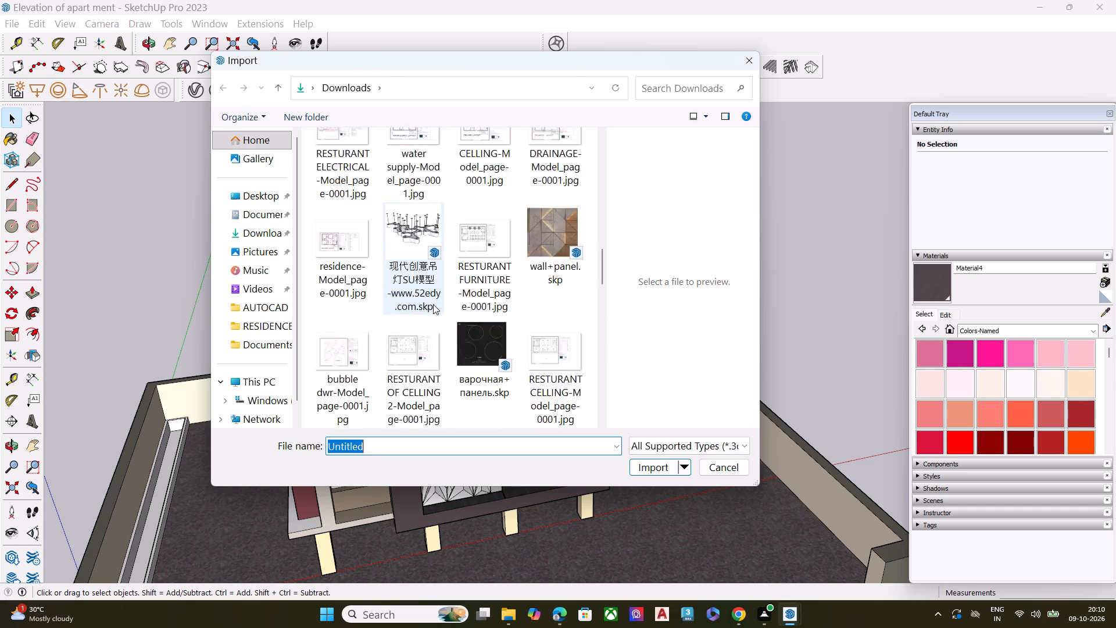
scroll(433, 304, down, 9)
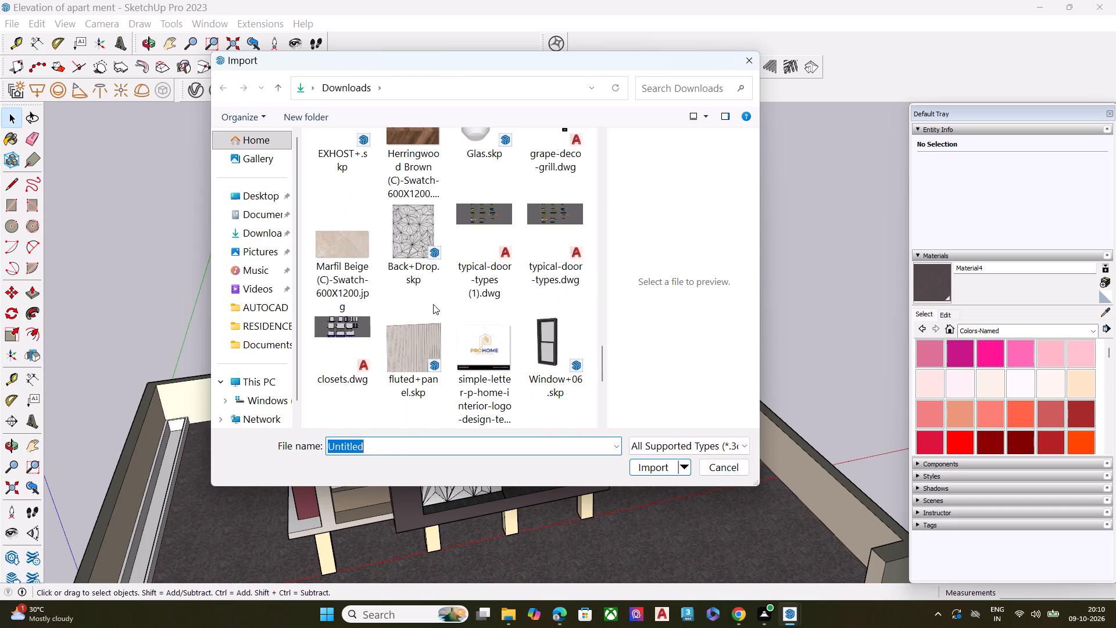
scroll(506, 306, down, 1)
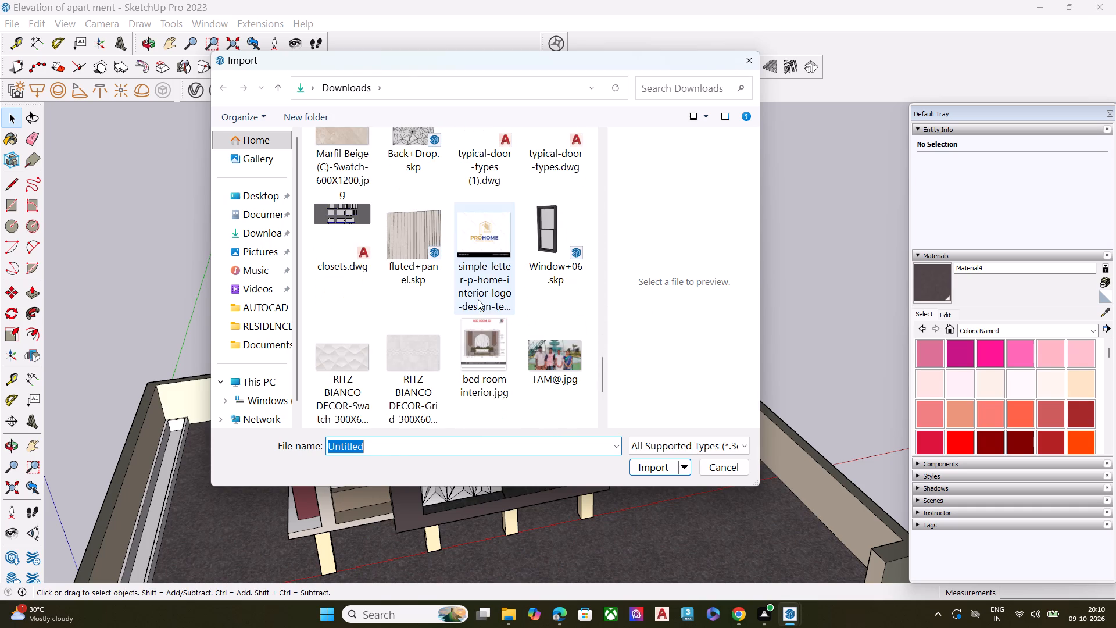
scroll(476, 299, down, 2)
scroll(475, 299, up, 2)
scroll(475, 299, down, 3)
scroll(475, 299, up, 7)
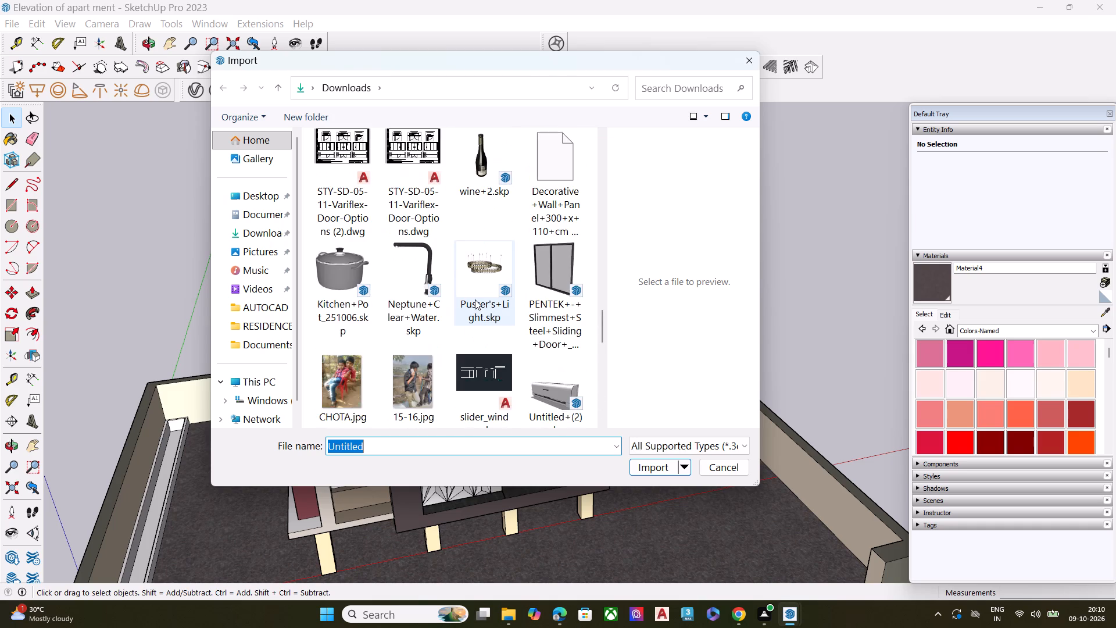
scroll(475, 299, up, 8)
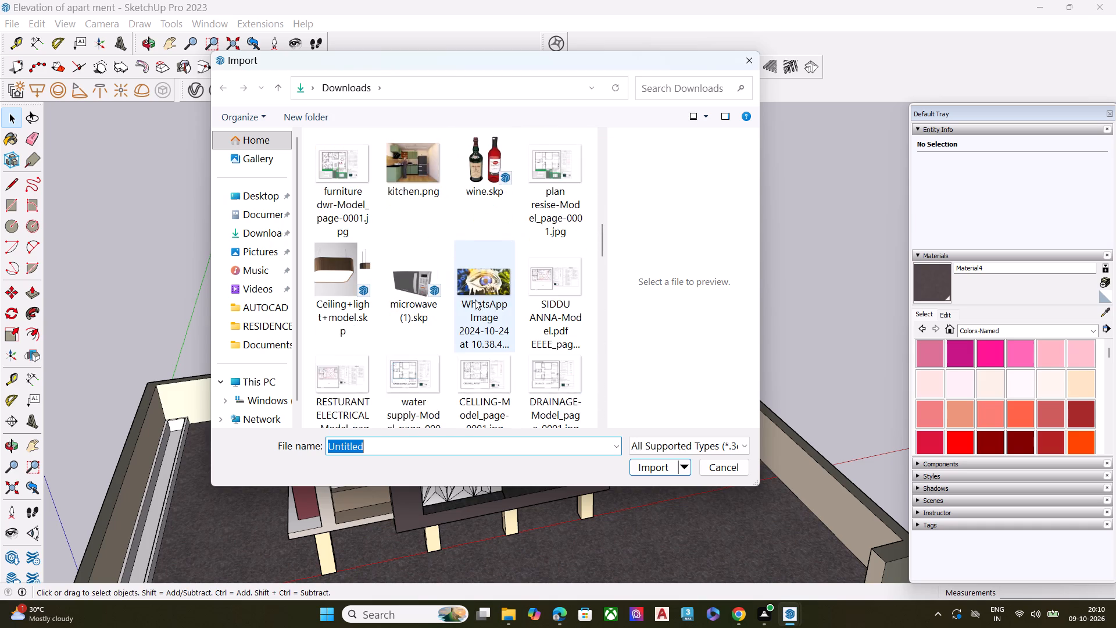
scroll(475, 299, up, 3)
scroll(459, 250, up, 2)
scroll(459, 263, down, 1)
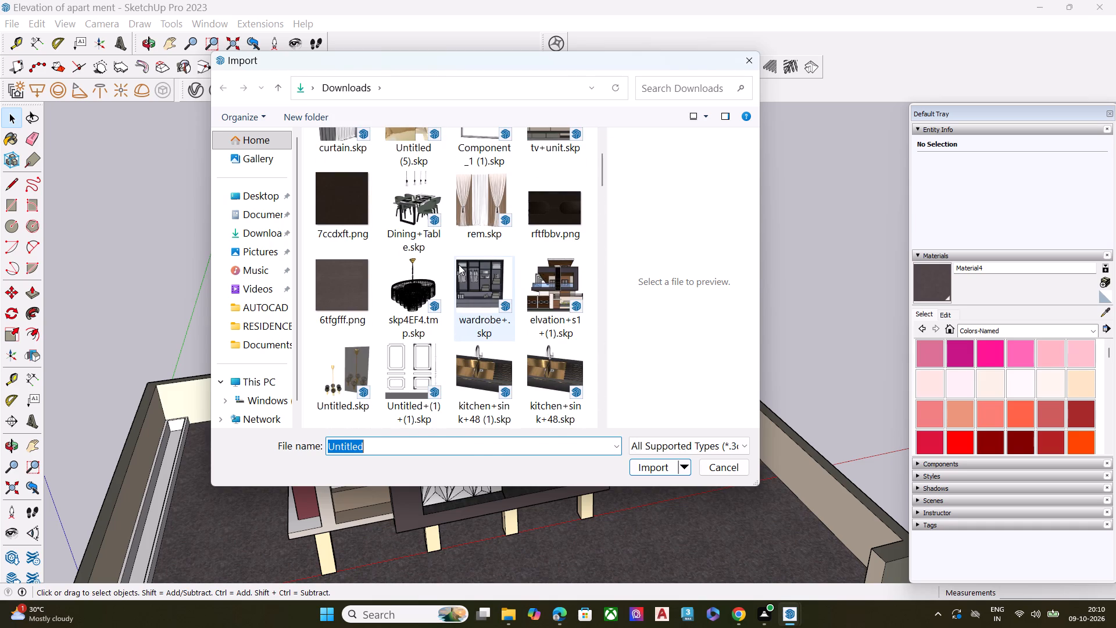
scroll(461, 274, up, 1)
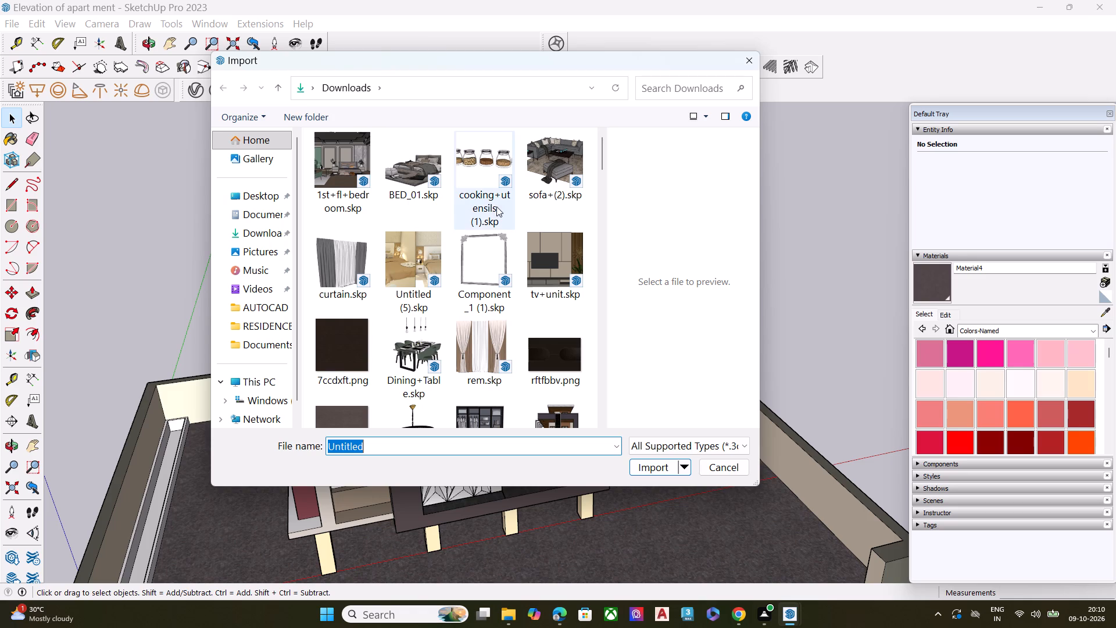
scroll(416, 281, down, 2)
scroll(393, 289, up, 2)
scroll(335, 276, up, 5)
scroll(398, 256, down, 1)
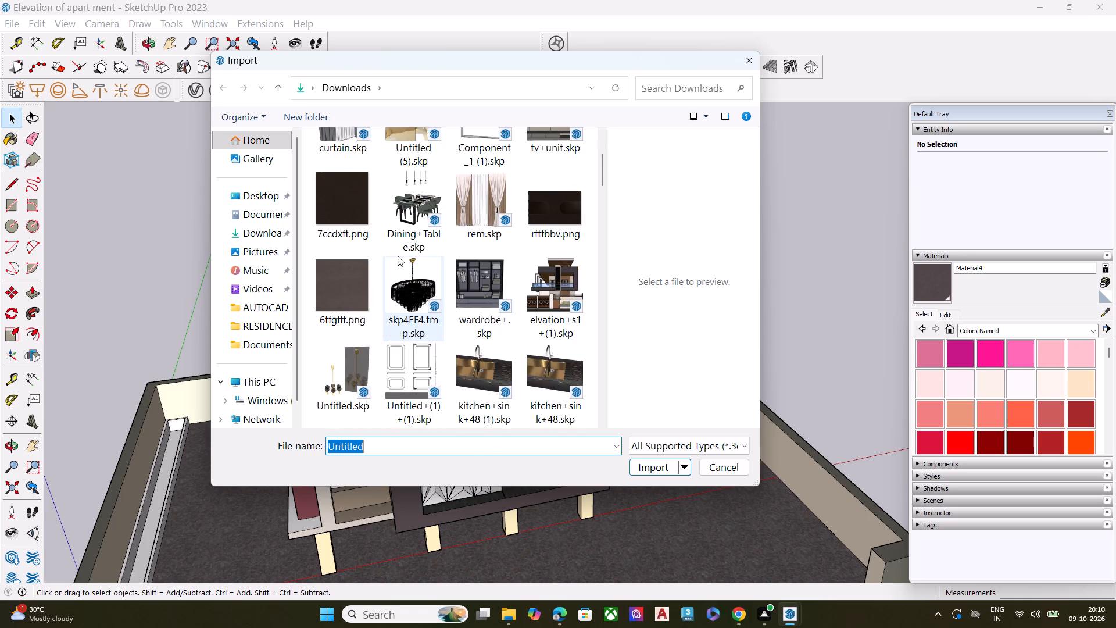
scroll(398, 256, down, 7)
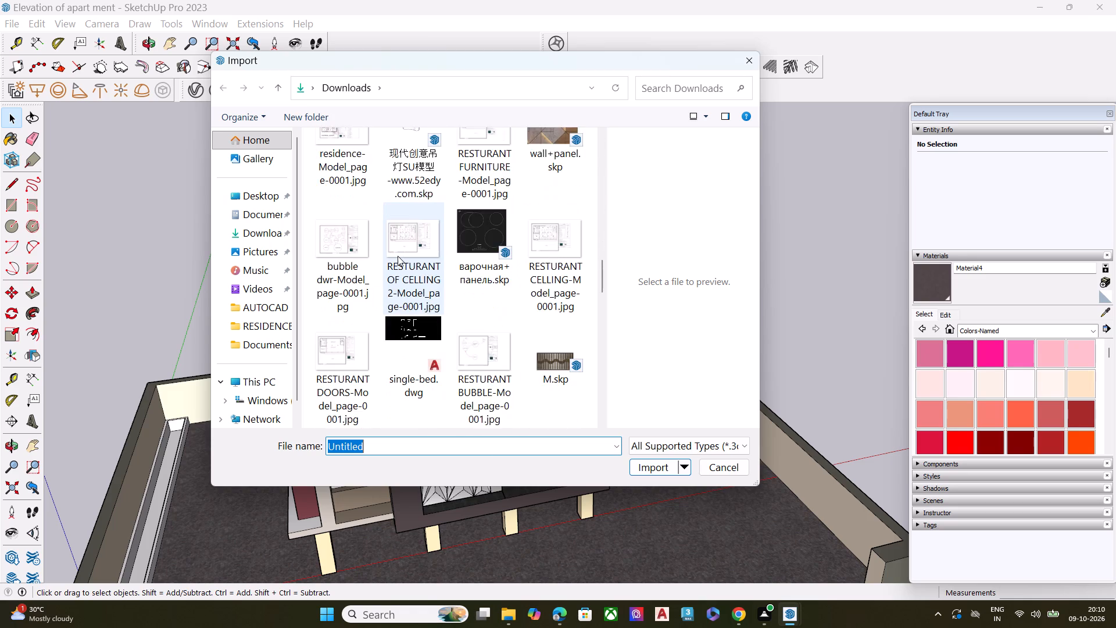
scroll(398, 256, down, 7)
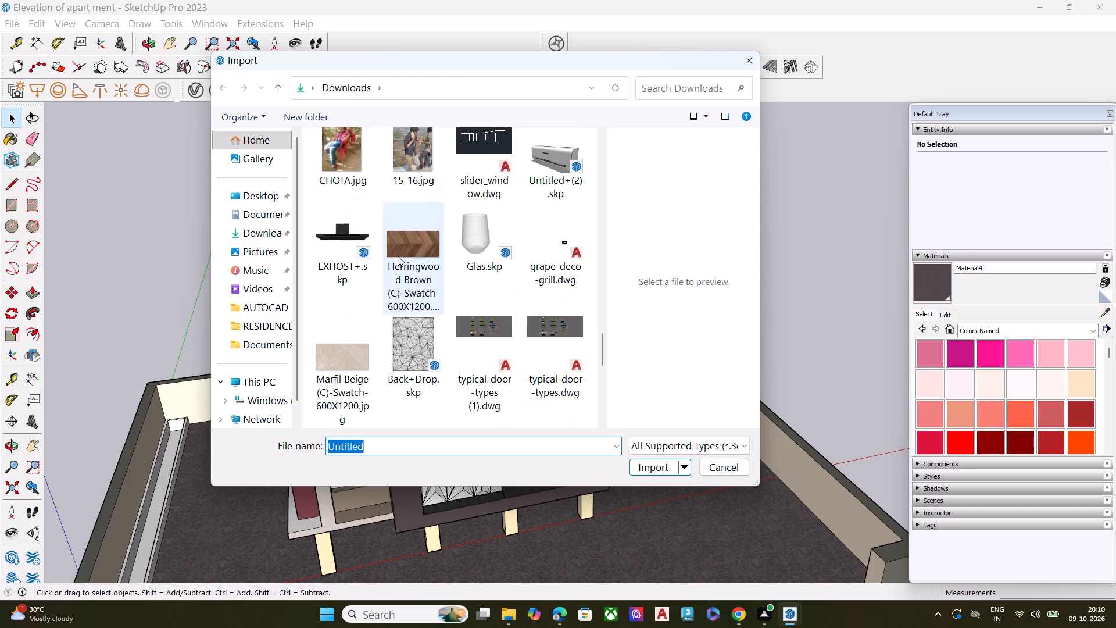
scroll(398, 256, up, 1)
scroll(459, 287, down, 5)
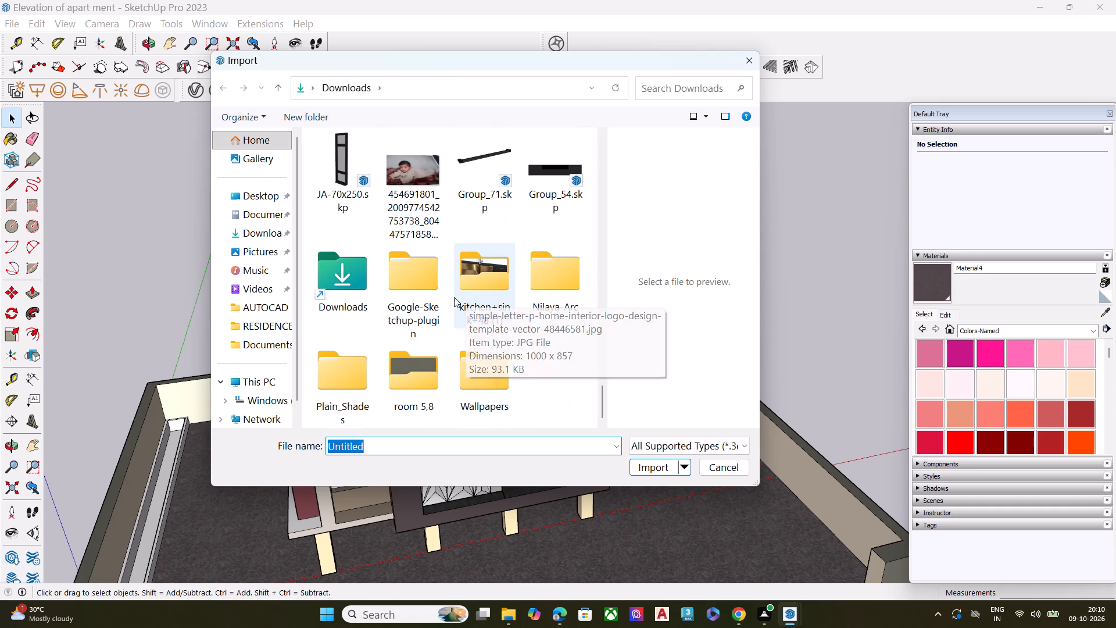
scroll(443, 241, up, 5)
click(818, 234)
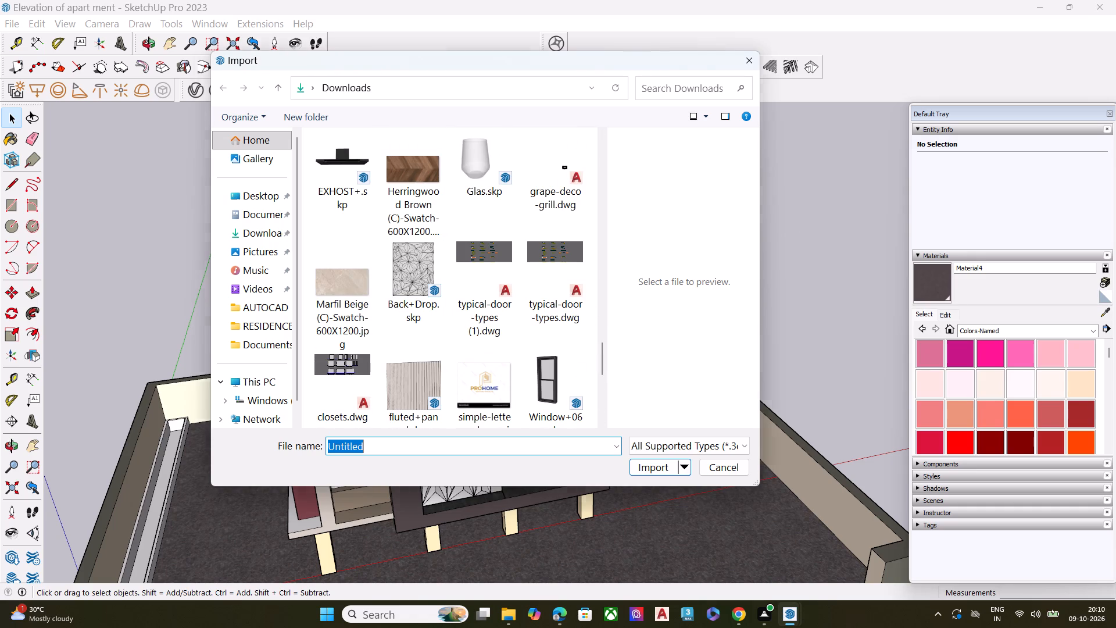
click(740, 62)
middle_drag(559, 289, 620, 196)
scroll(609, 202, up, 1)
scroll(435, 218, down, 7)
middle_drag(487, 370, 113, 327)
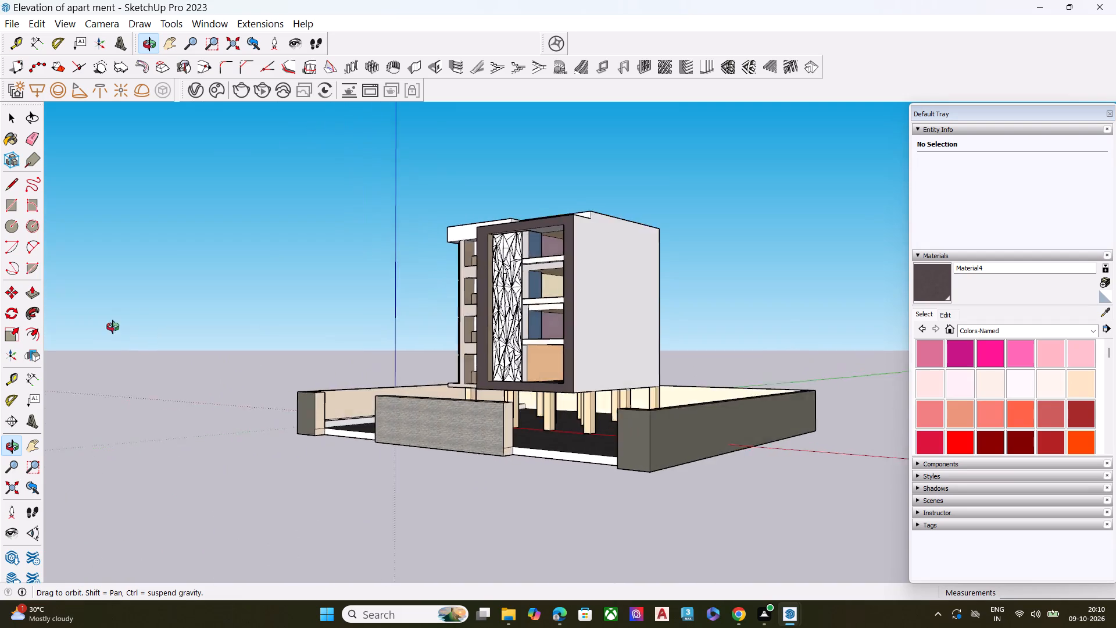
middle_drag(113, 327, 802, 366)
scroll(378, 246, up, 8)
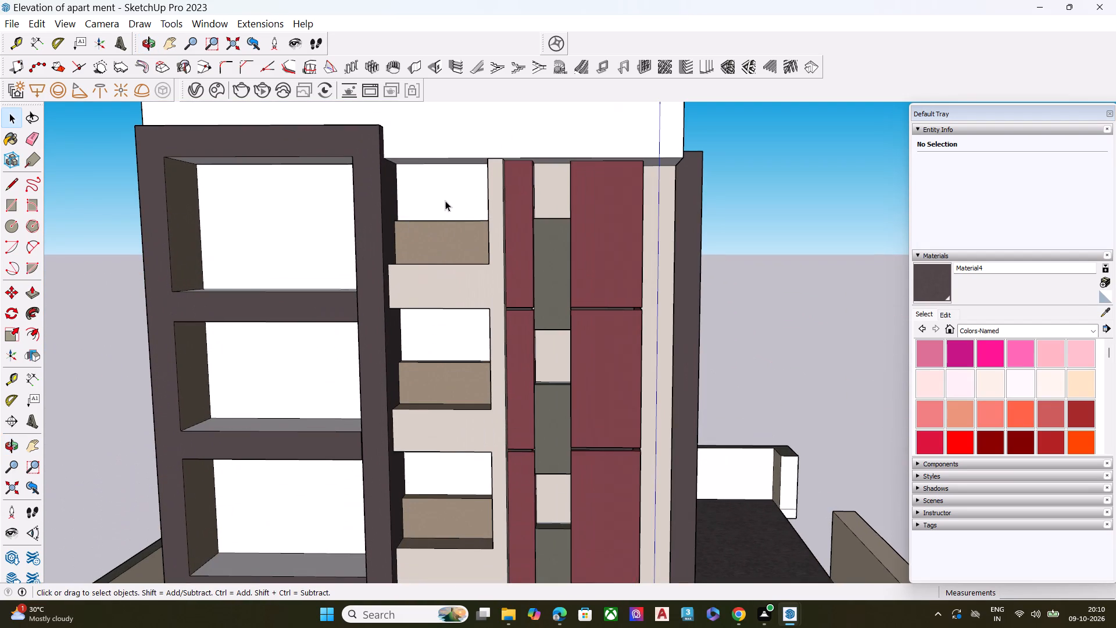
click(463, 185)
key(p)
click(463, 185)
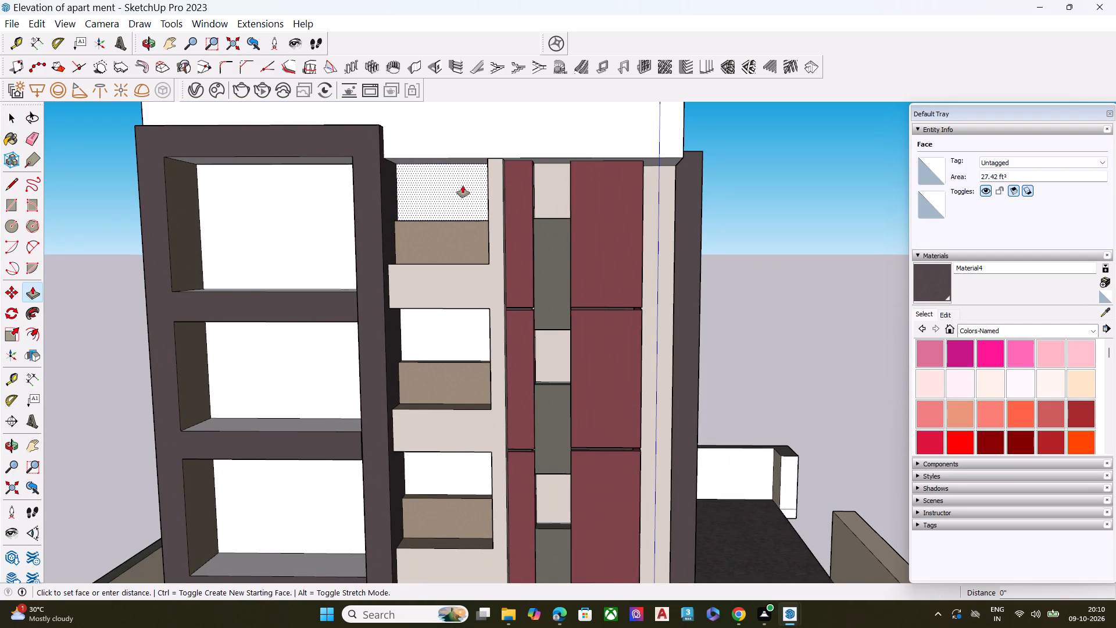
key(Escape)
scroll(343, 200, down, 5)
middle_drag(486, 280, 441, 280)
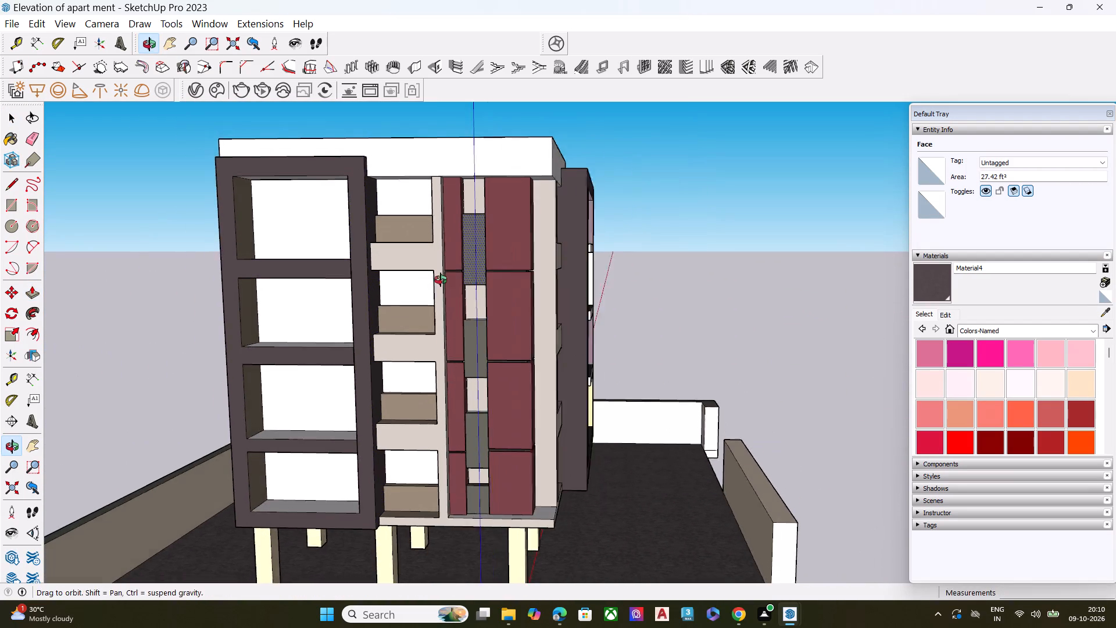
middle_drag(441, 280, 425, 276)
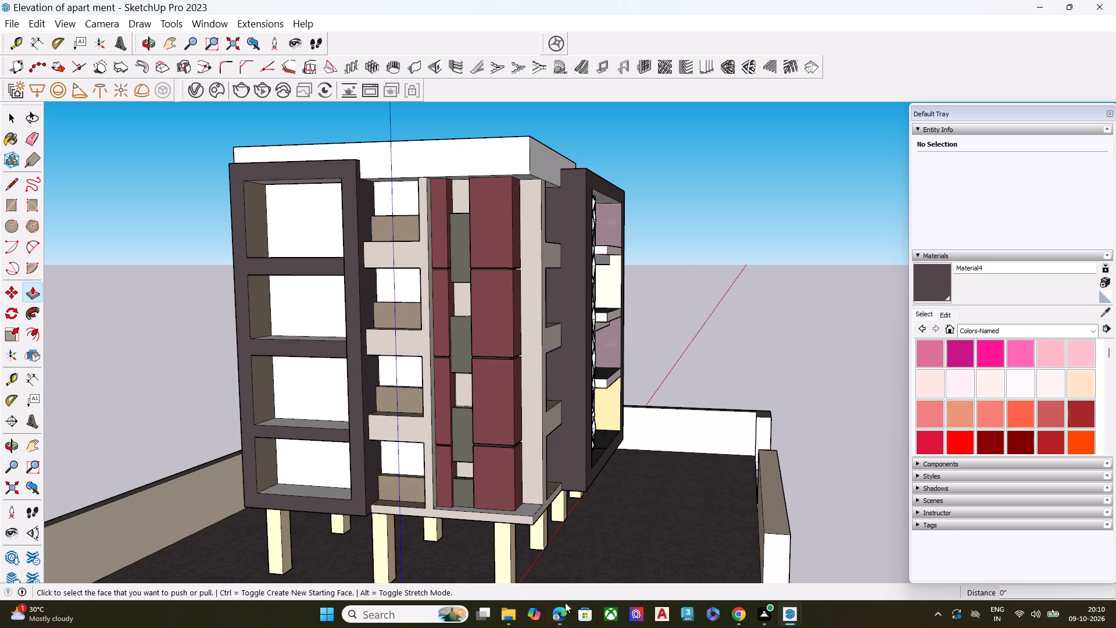
Switch to Chrome and search the 3D Warehouse models for "window".
click(738, 612)
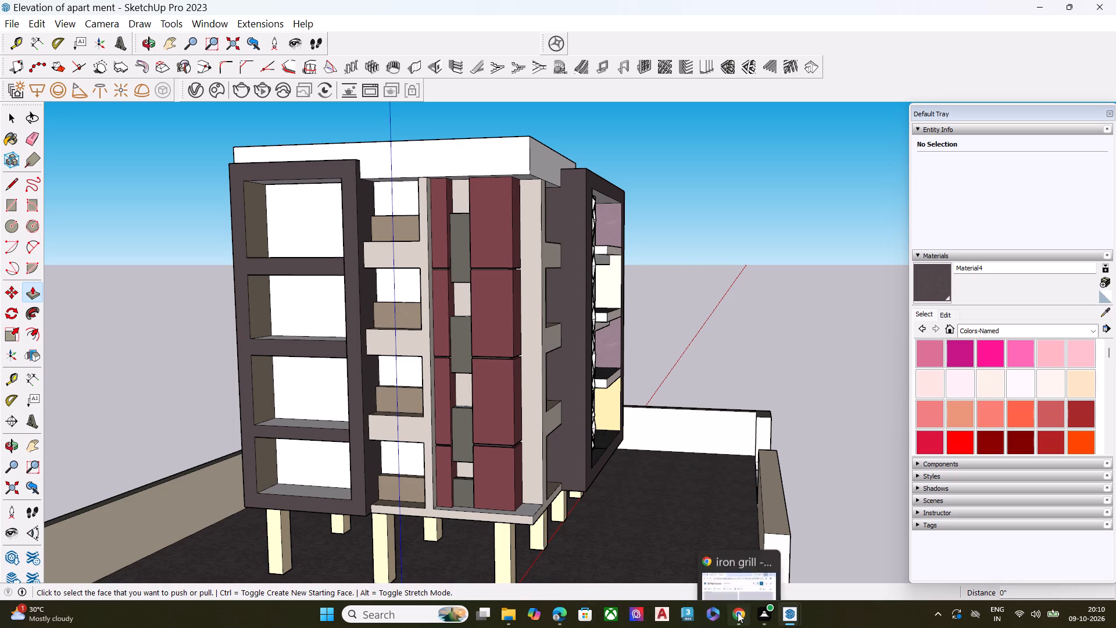
click(724, 103)
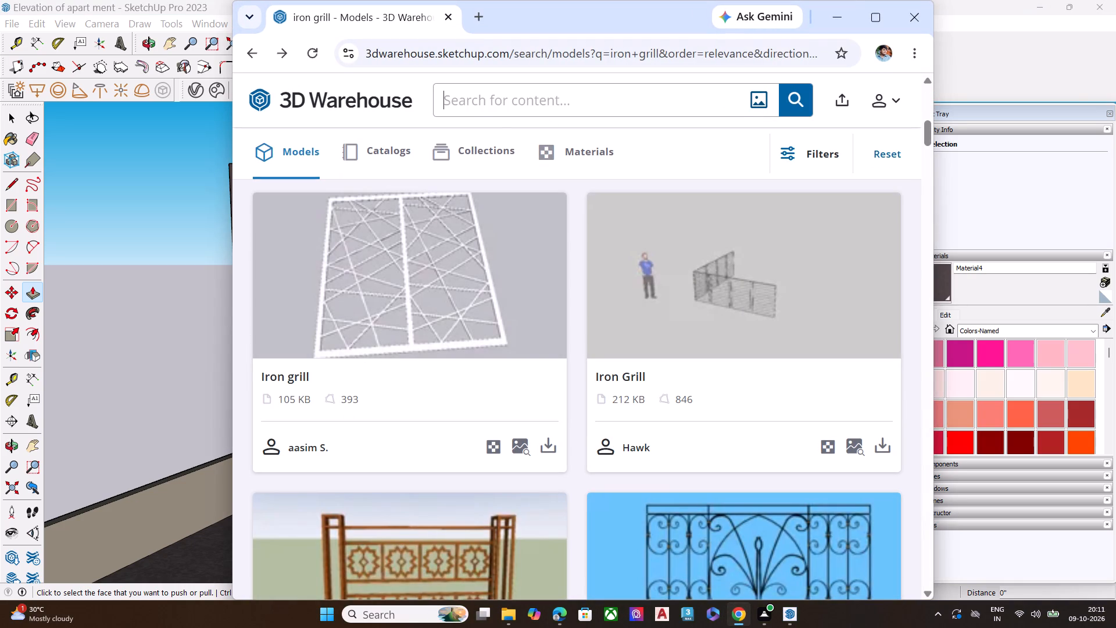
text(window)
key(Return)
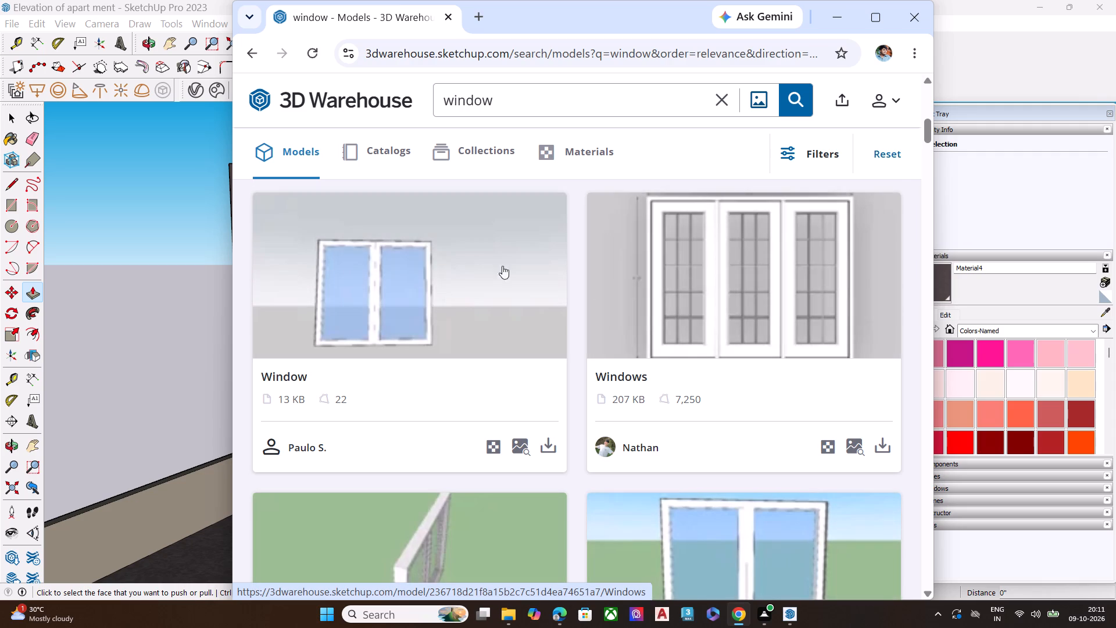
Look through the 3D Warehouse window models for one that suits the facade openings, and minimise the browser.
scroll(395, 246, down, 7)
scroll(484, 309, up, 1)
scroll(498, 309, down, 2)
scroll(553, 336, down, 6)
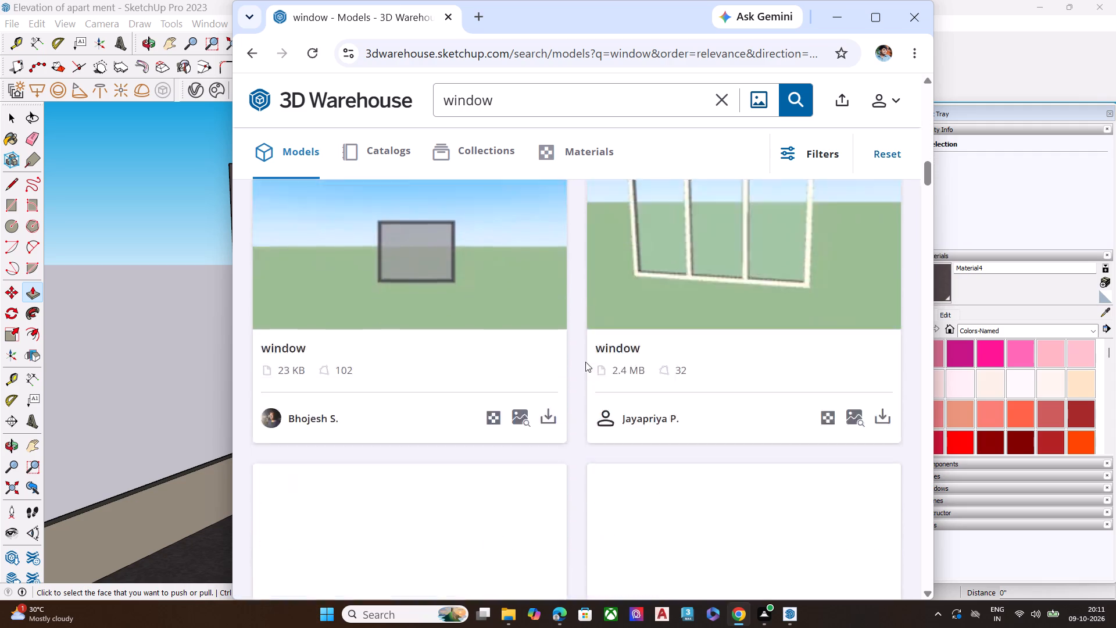
scroll(585, 362, down, 1)
scroll(641, 347, up, 4)
scroll(641, 347, down, 13)
scroll(641, 347, up, 2)
scroll(641, 347, down, 8)
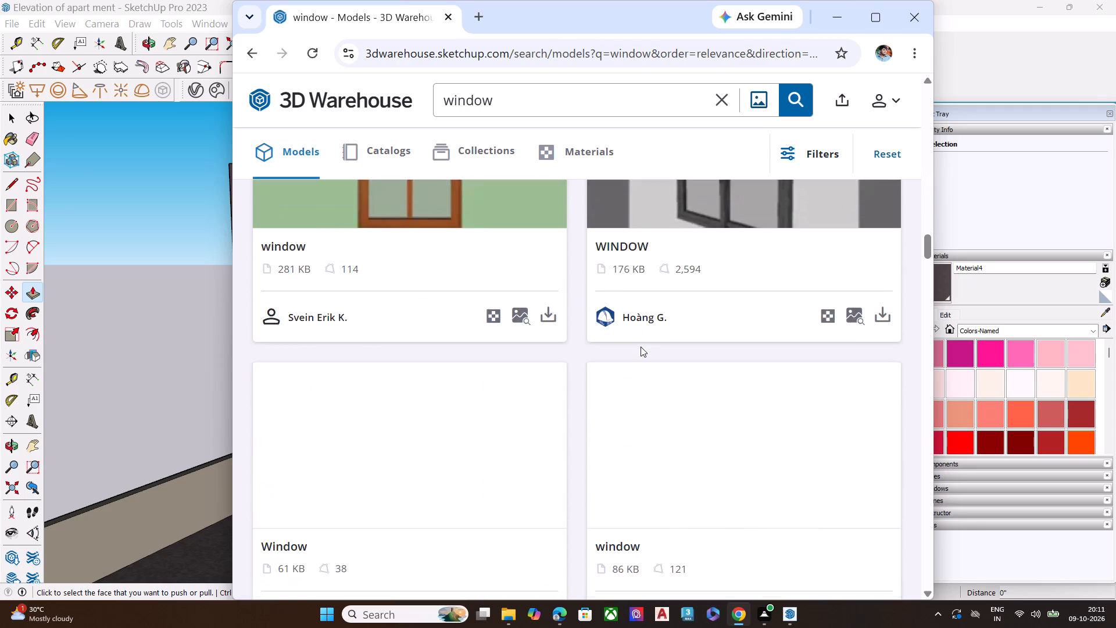
scroll(641, 347, down, 4)
scroll(641, 347, up, 3)
scroll(641, 347, down, 4)
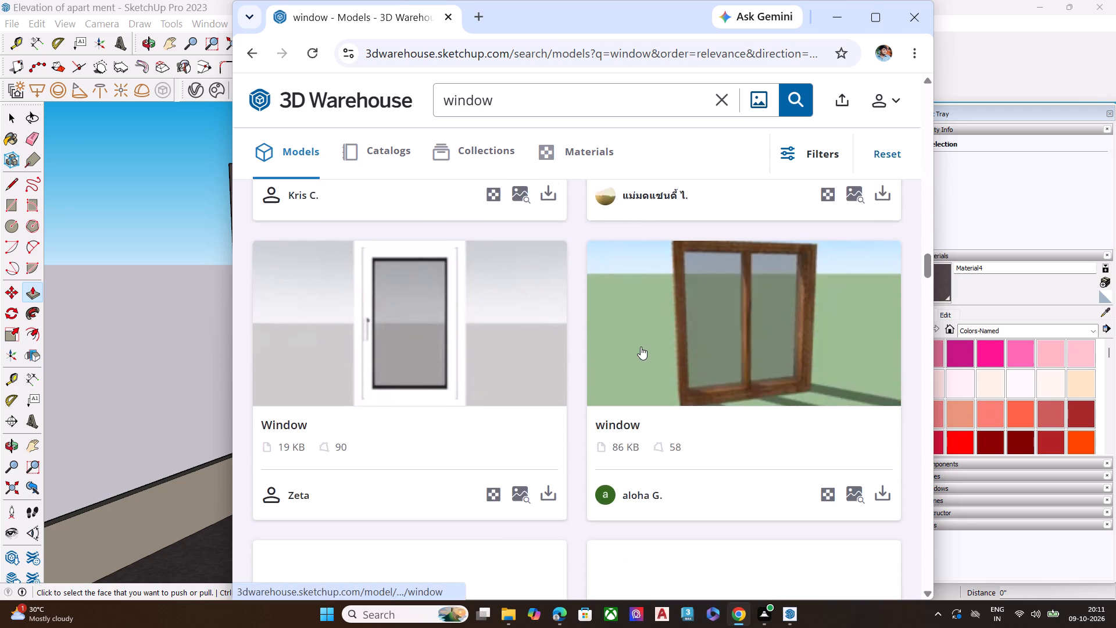
scroll(641, 347, down, 11)
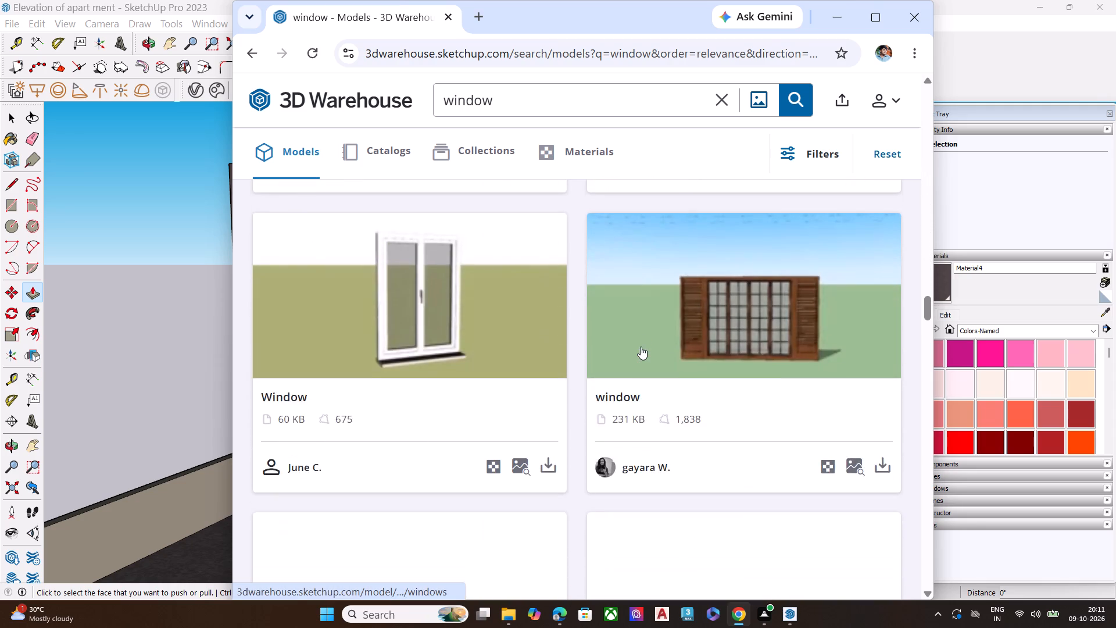
scroll(641, 347, down, 10)
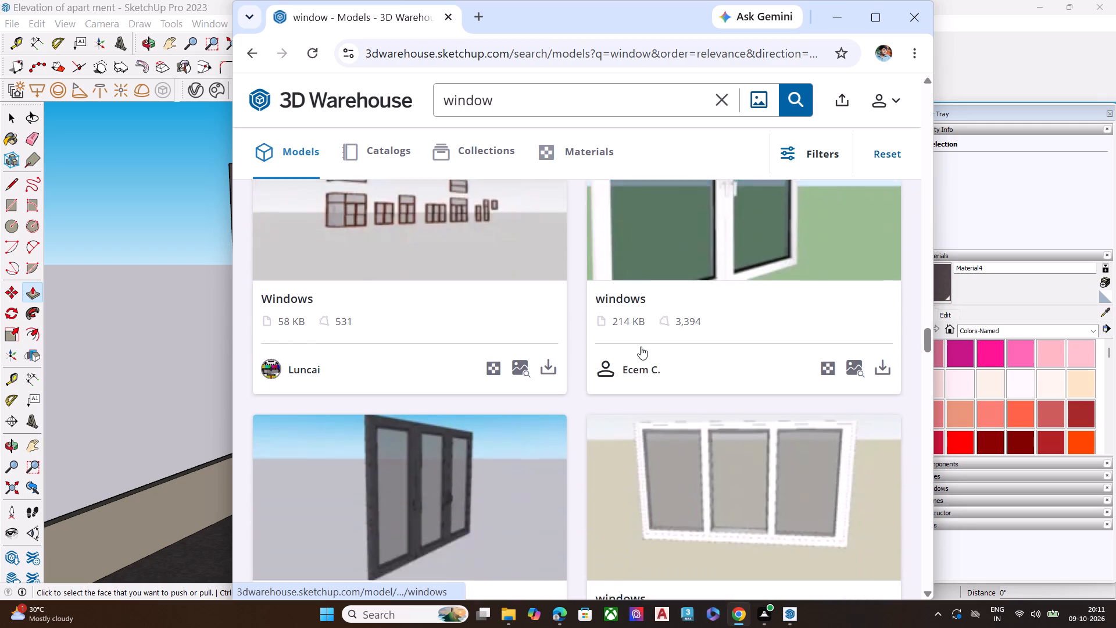
scroll(641, 347, down, 11)
scroll(644, 342, up, 3)
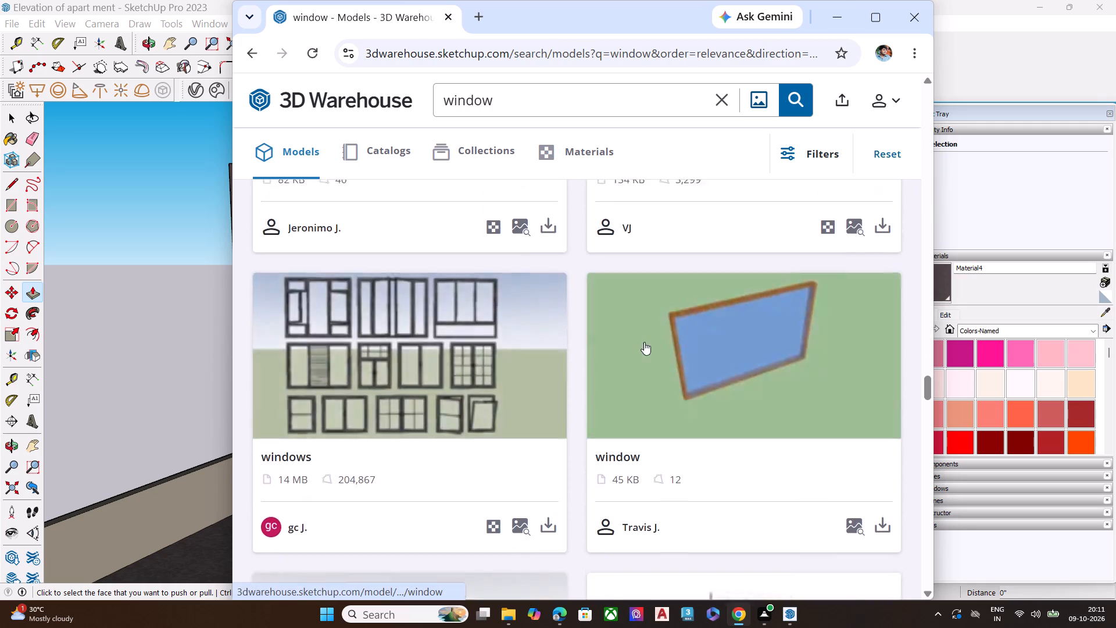
scroll(644, 342, down, 9)
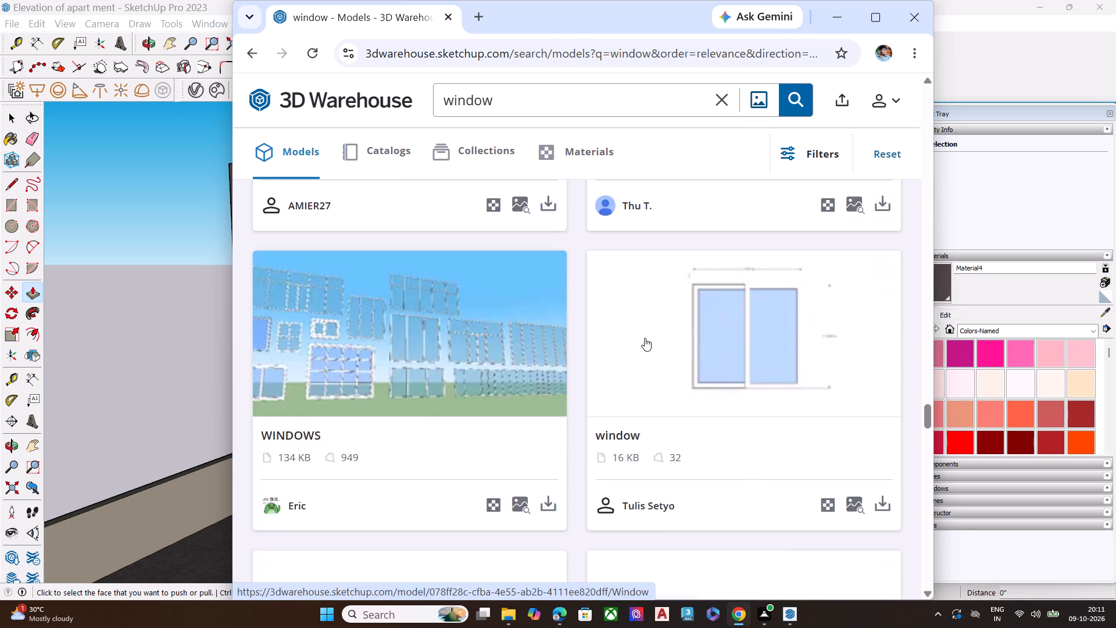
scroll(645, 338, down, 5)
scroll(498, 319, down, 5)
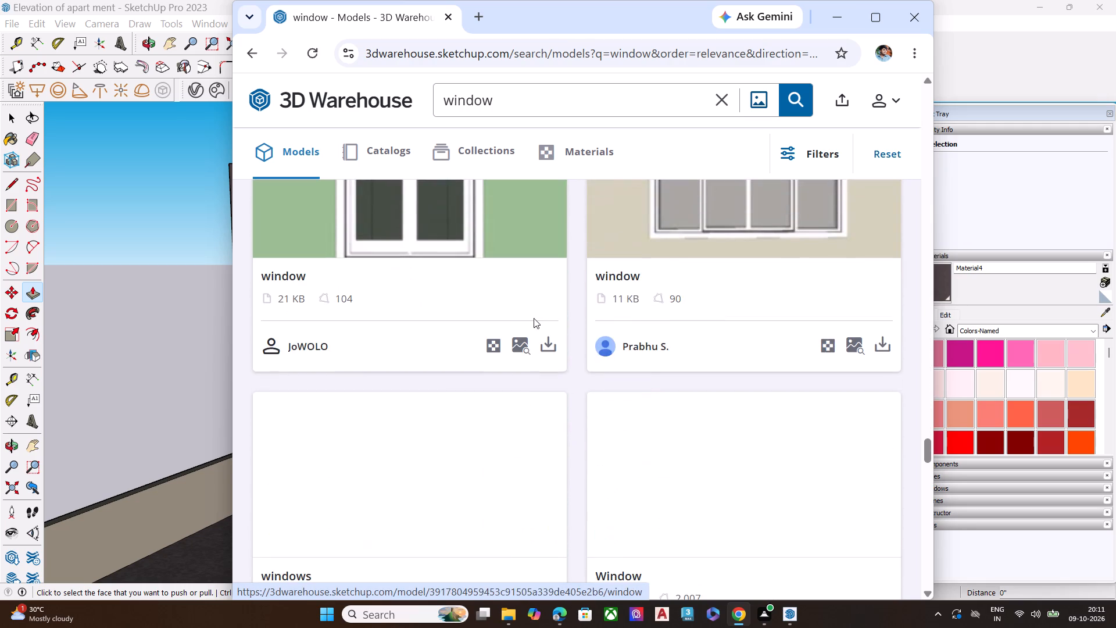
scroll(544, 318, down, 10)
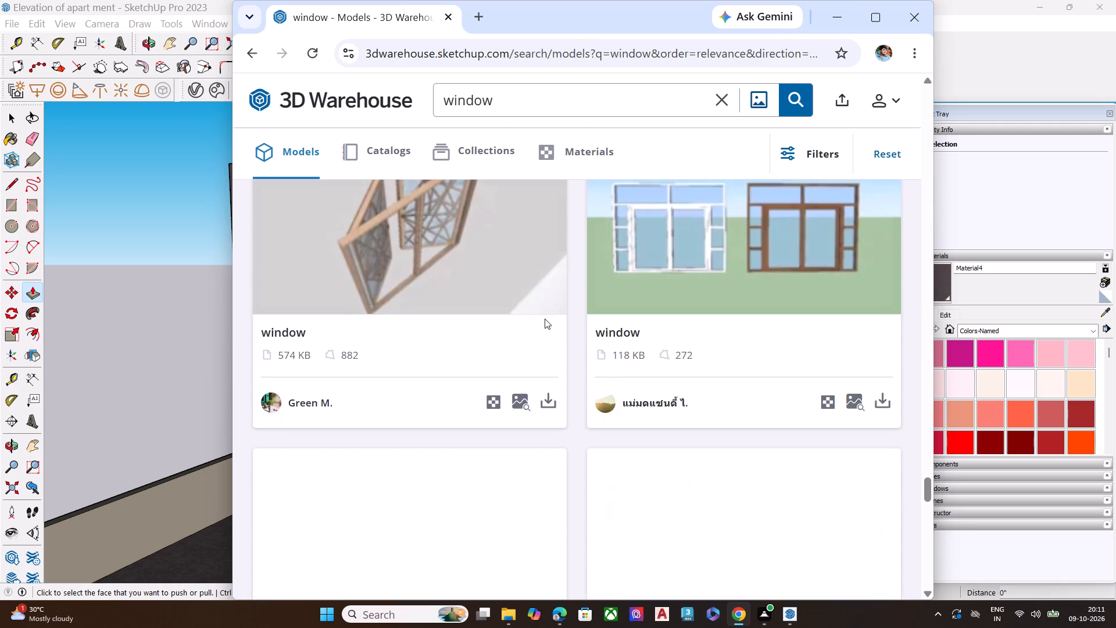
scroll(545, 319, down, 4)
click(839, 19)
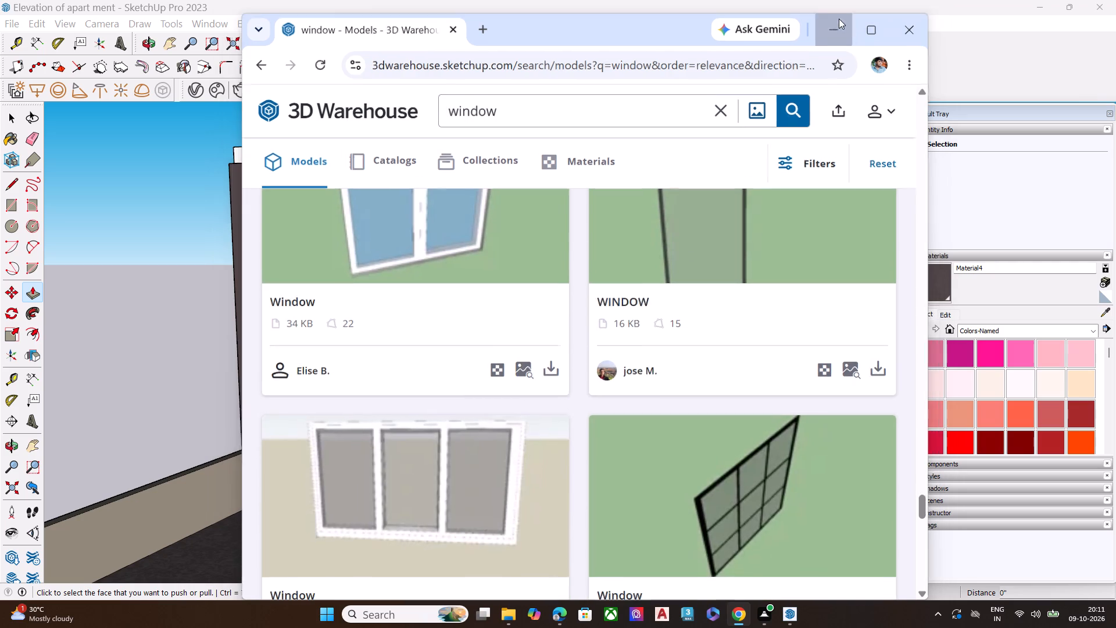
Open Chaos Cosmos from the V-Ray Asset Editor and search the downloaded assets for "window", narrowing to Window 46-18.
click(197, 92)
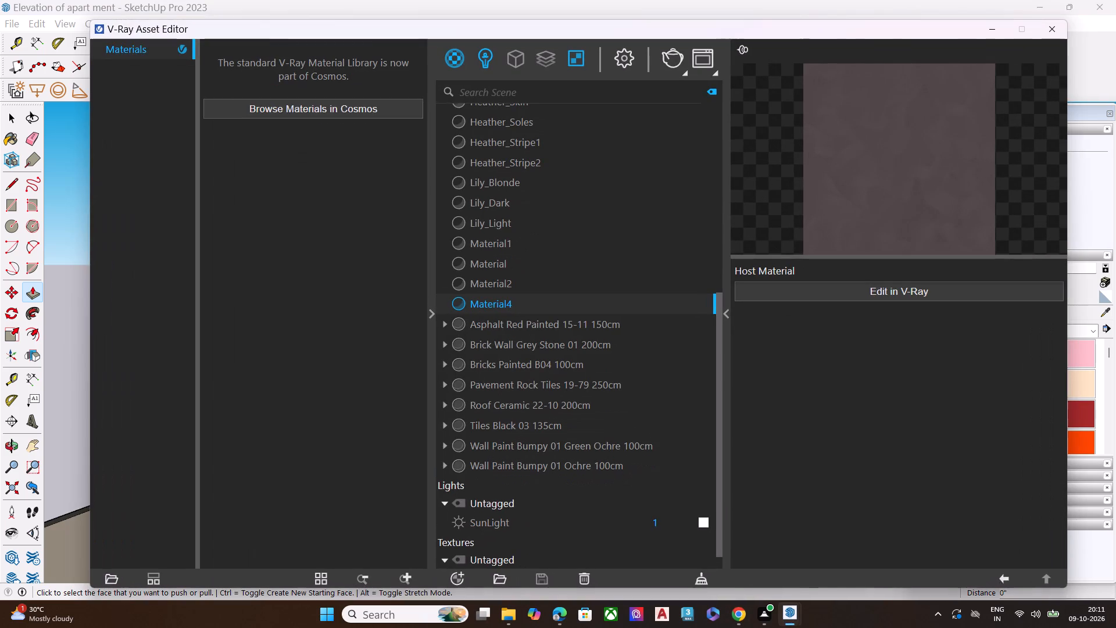
click(313, 113)
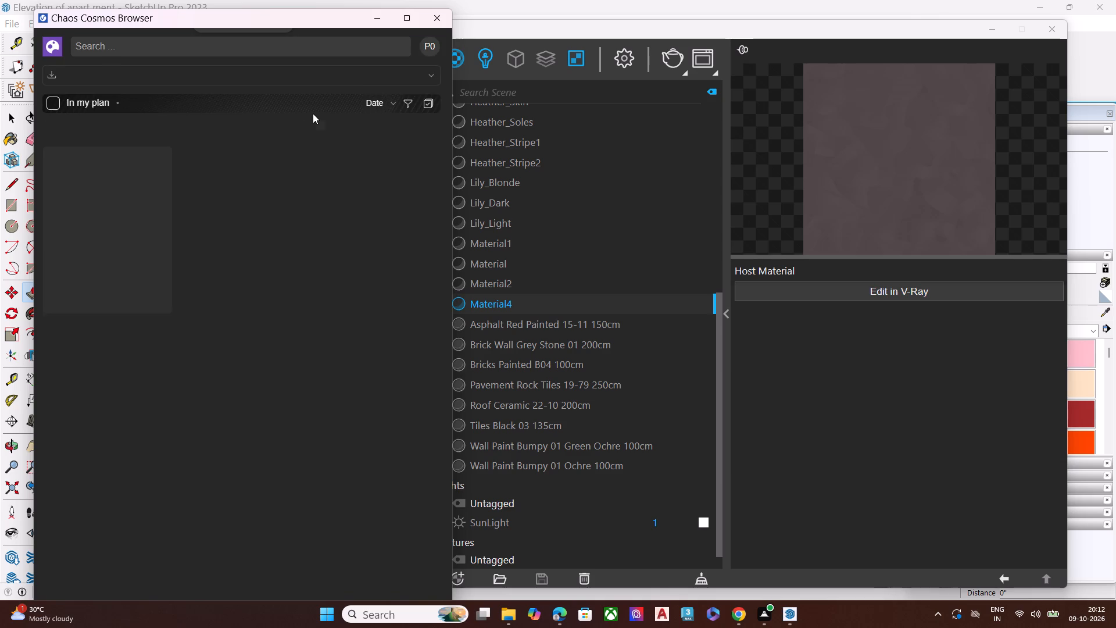
click(166, 45)
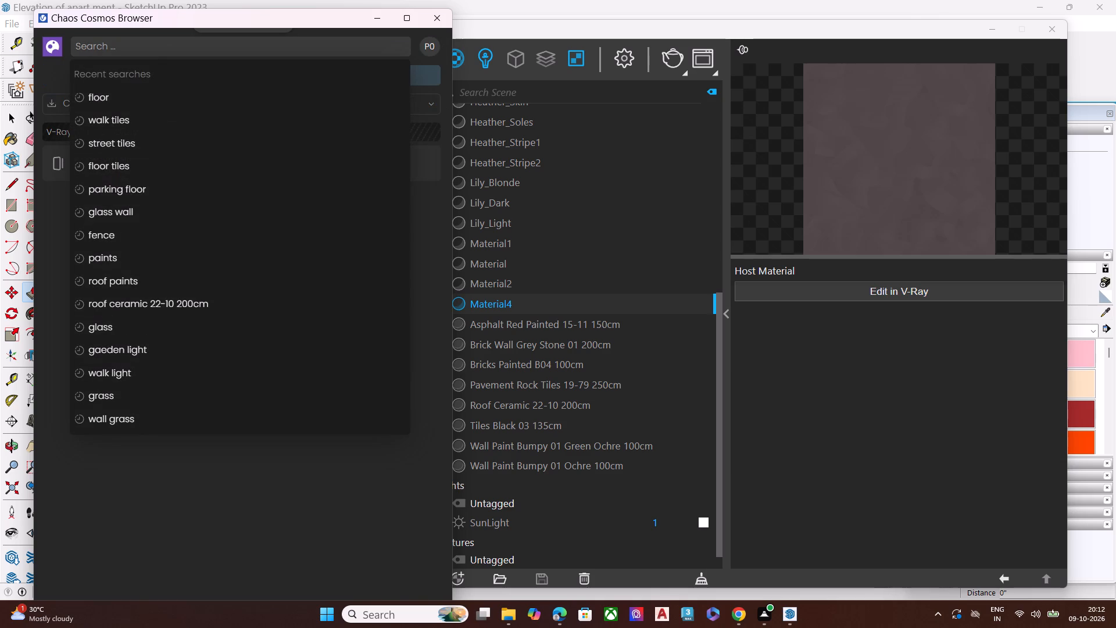
text(window)
key(Return)
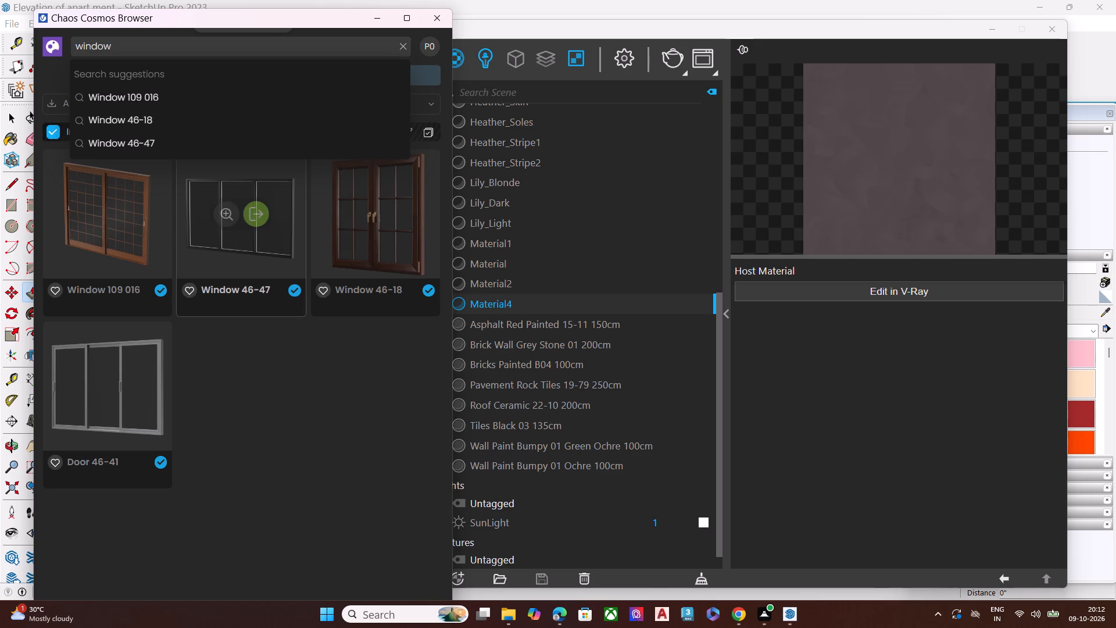
click(156, 121)
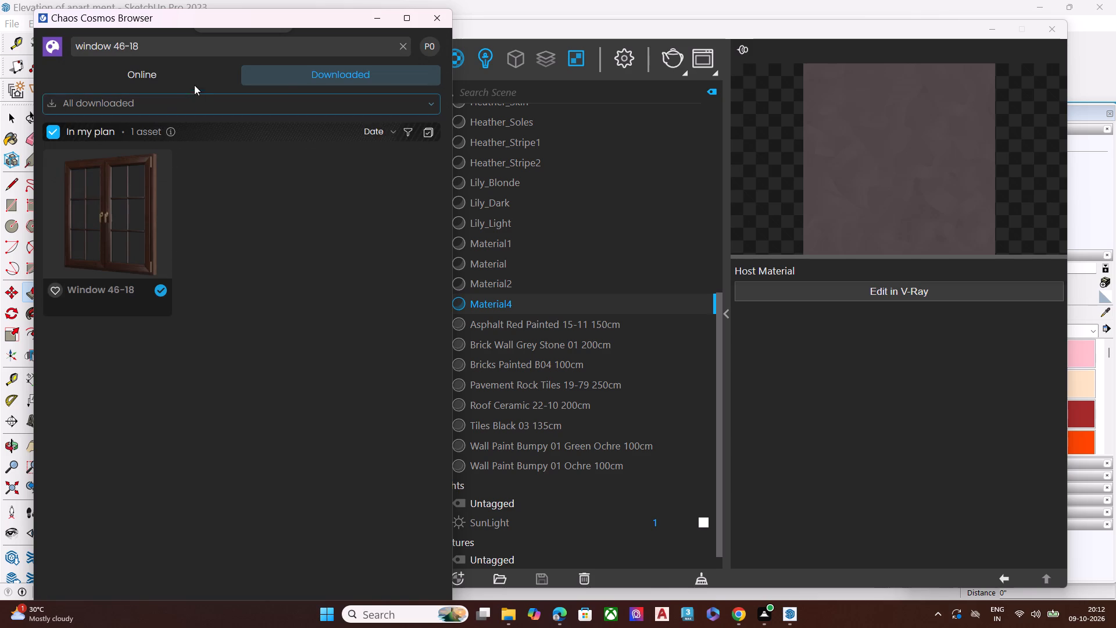
Clear the Window 46-18 search and search the online Cosmos assets for "window".
click(404, 44)
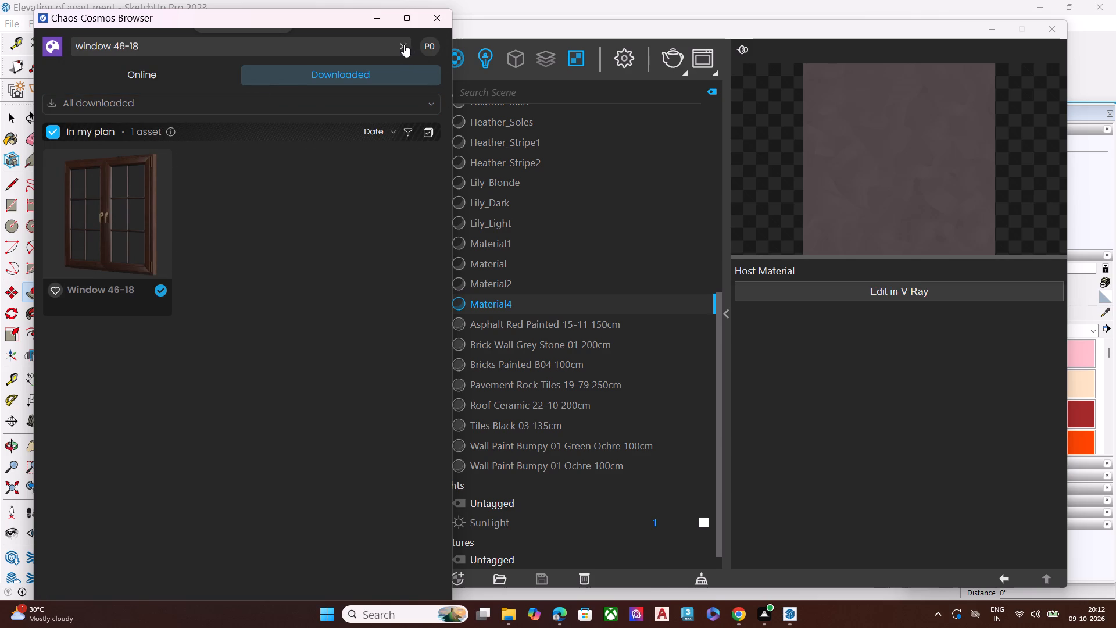
click(193, 76)
click(182, 47)
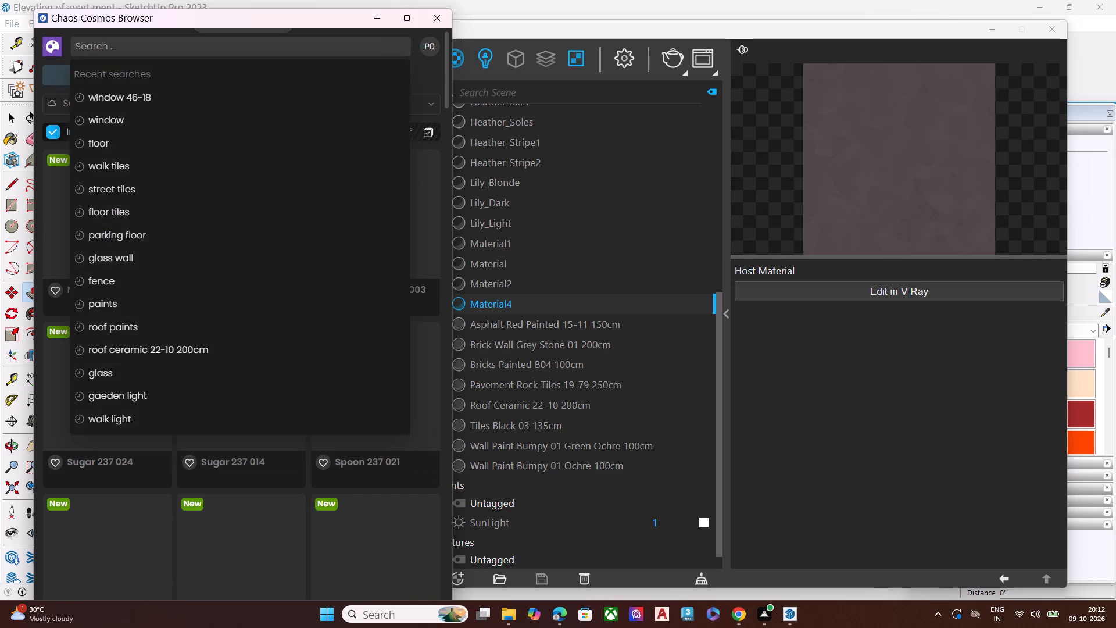
text(window)
key(Return)
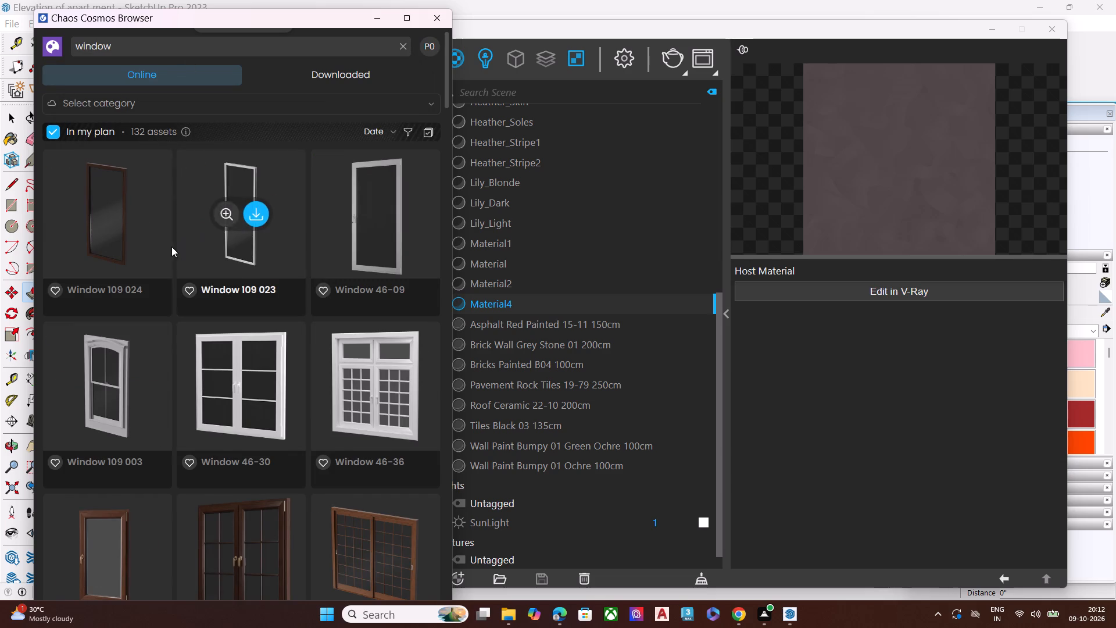
Look through the online Cosmos window assets for a design that suits the apartment facade.
scroll(170, 250, down, 3)
scroll(208, 280, down, 5)
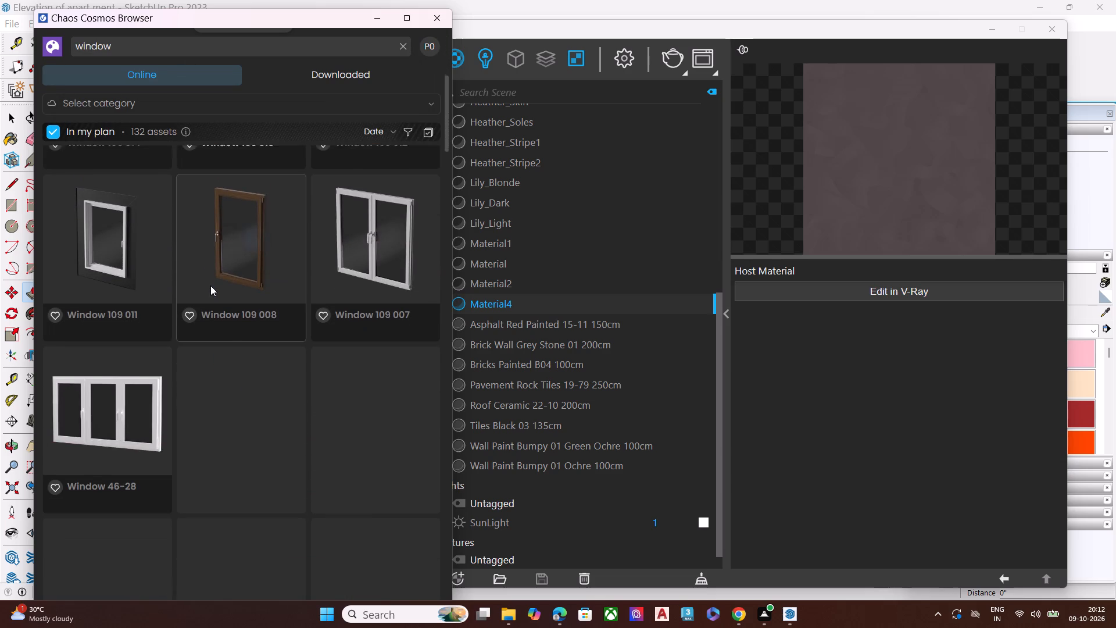
scroll(210, 286, down, 4)
scroll(213, 286, up, 1)
scroll(213, 286, down, 2)
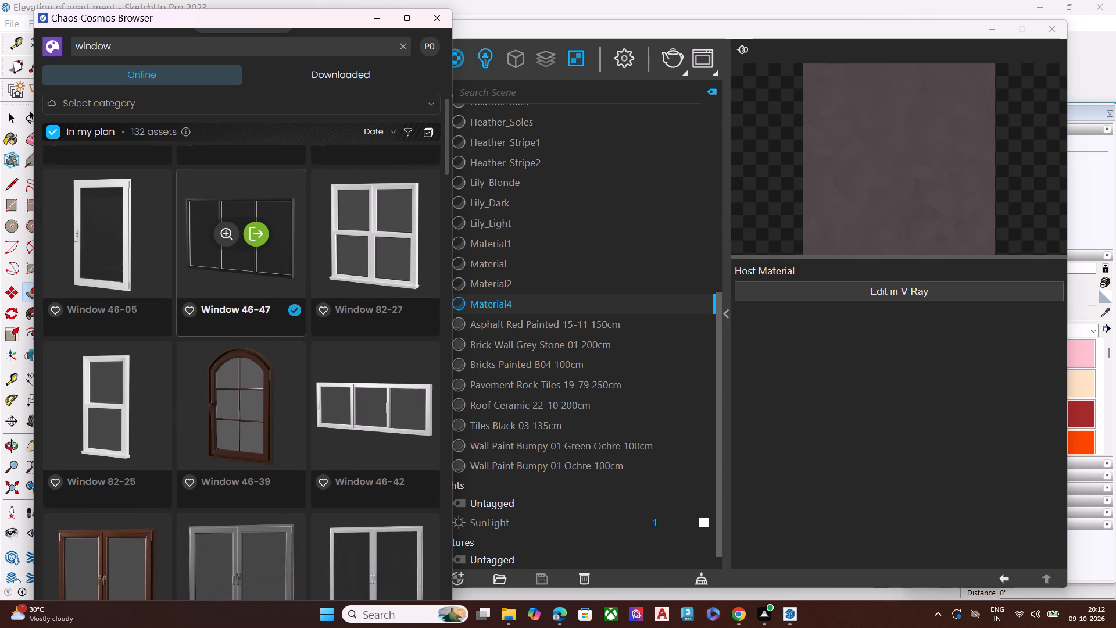
scroll(213, 286, down, 3)
scroll(312, 356, down, 3)
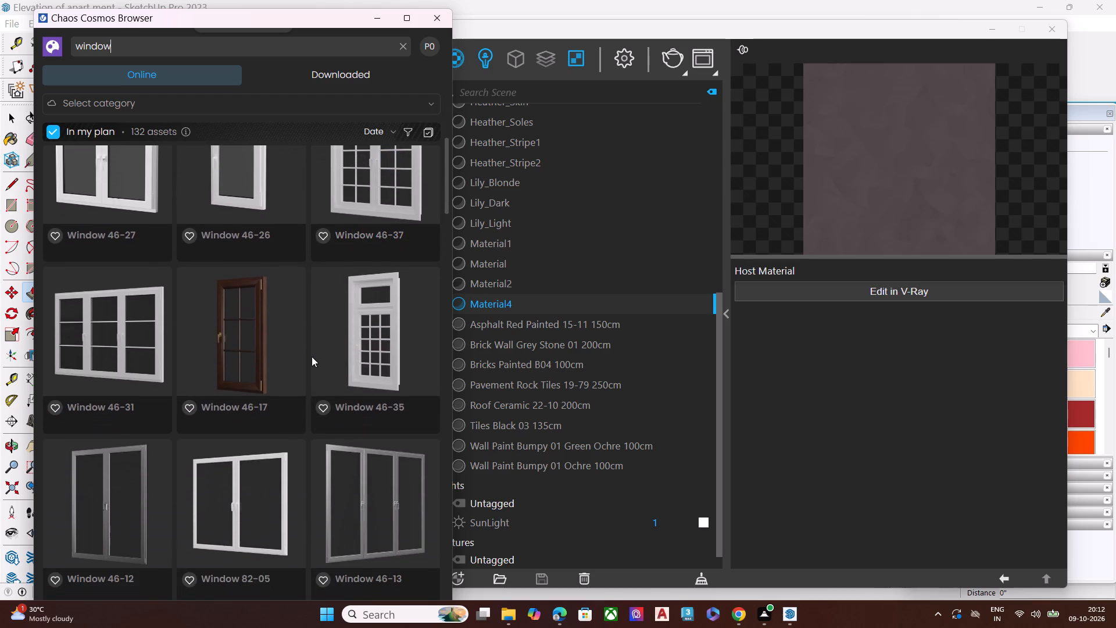
scroll(312, 356, down, 7)
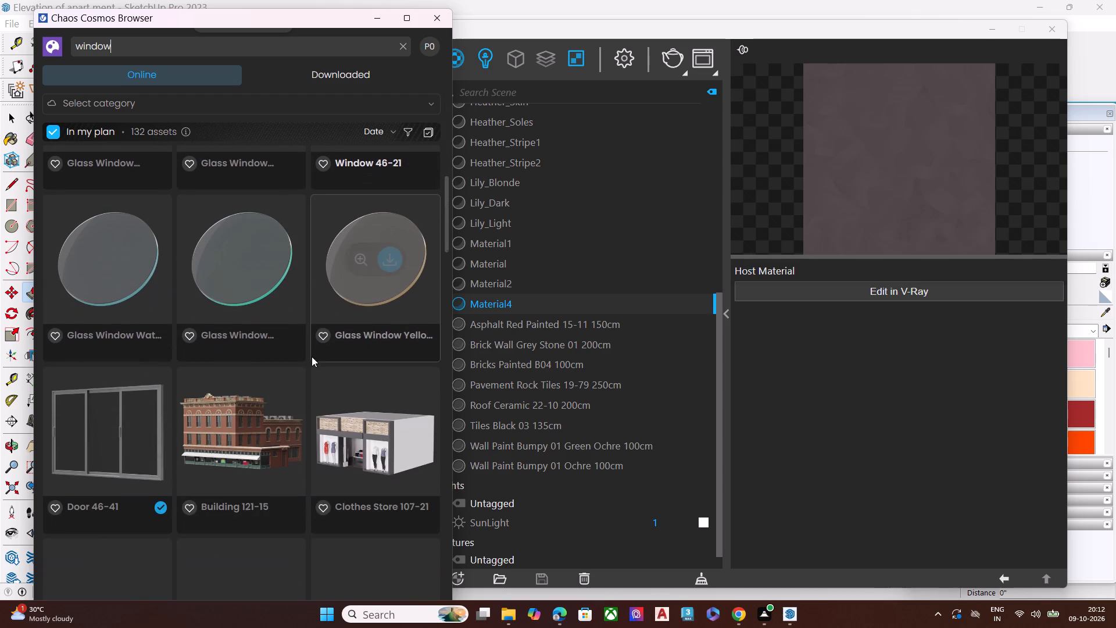
scroll(312, 356, down, 7)
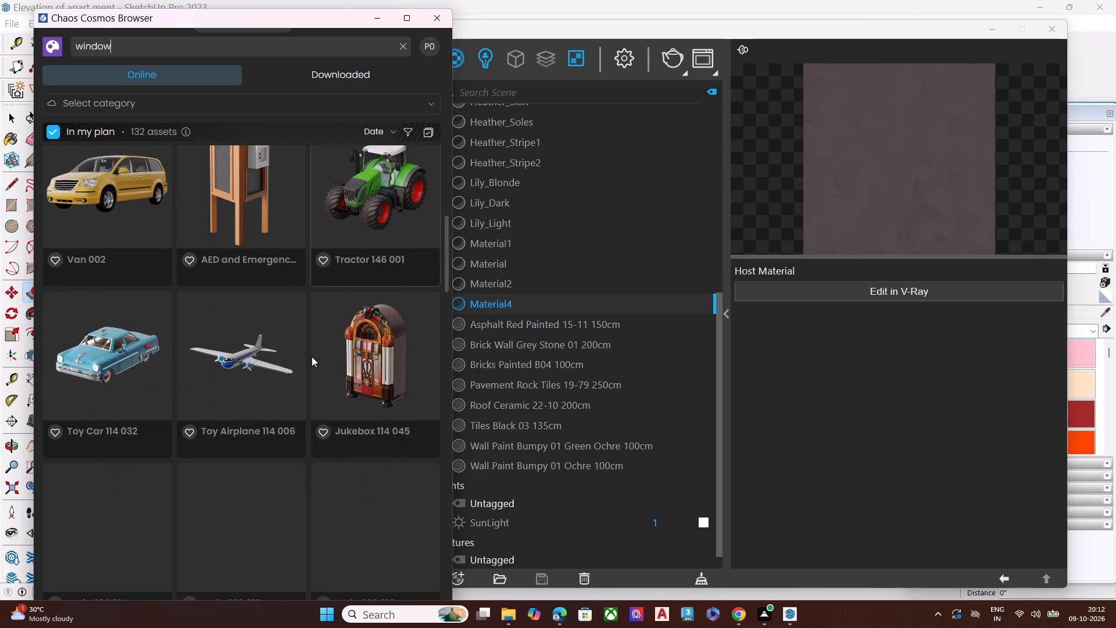
scroll(312, 358, down, 12)
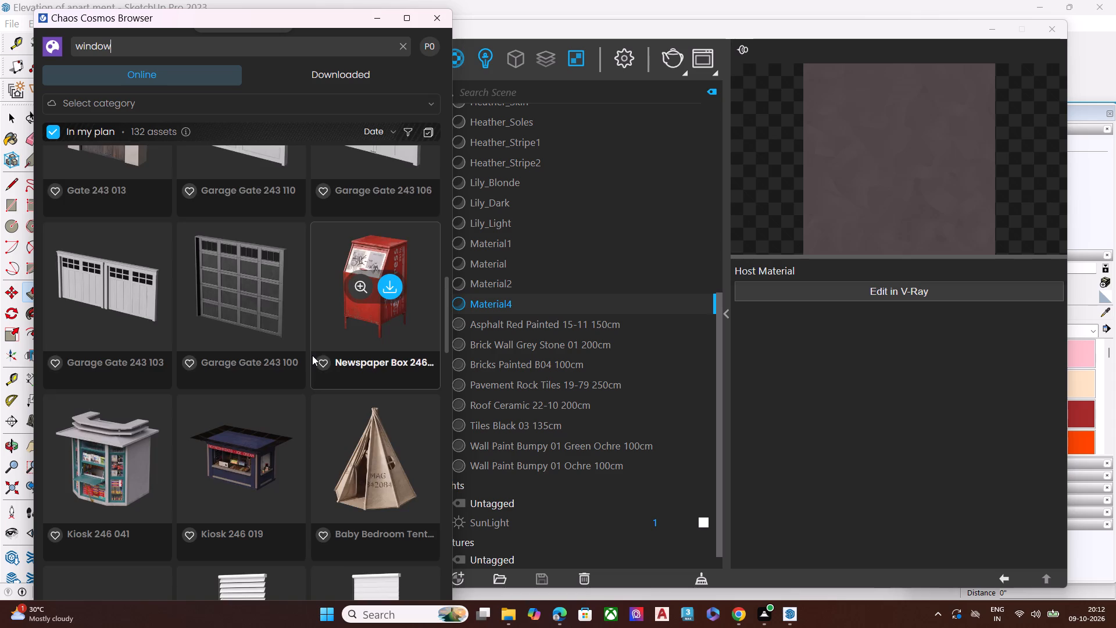
scroll(312, 355, down, 6)
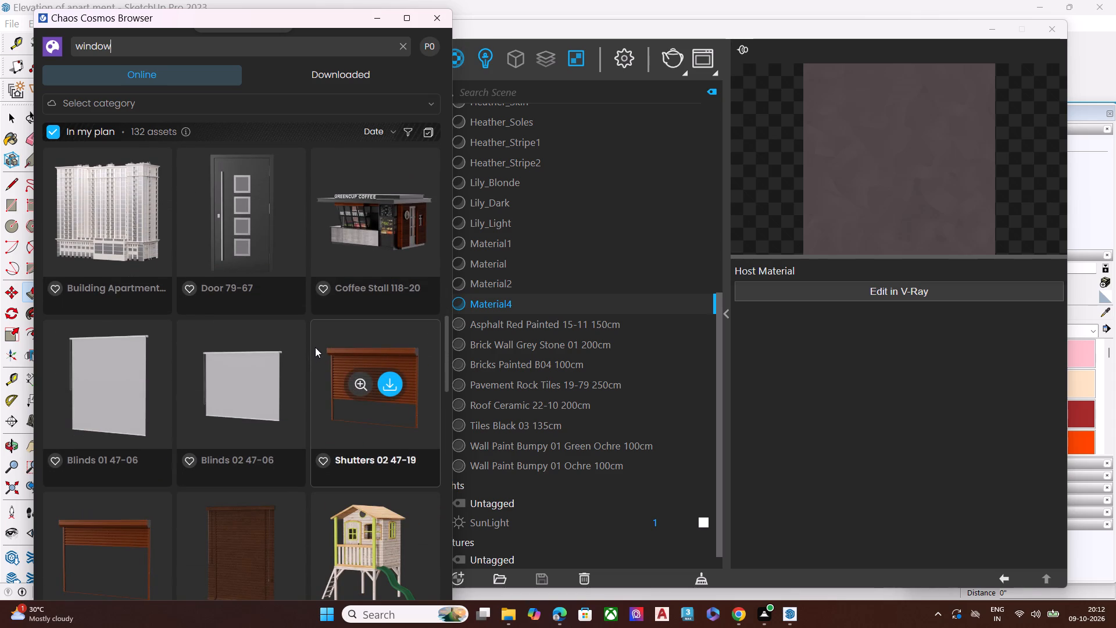
scroll(315, 347, down, 5)
Go back to the grey-framed double windows in the Cosmos results and download Window 46-12.
scroll(315, 347, up, 12)
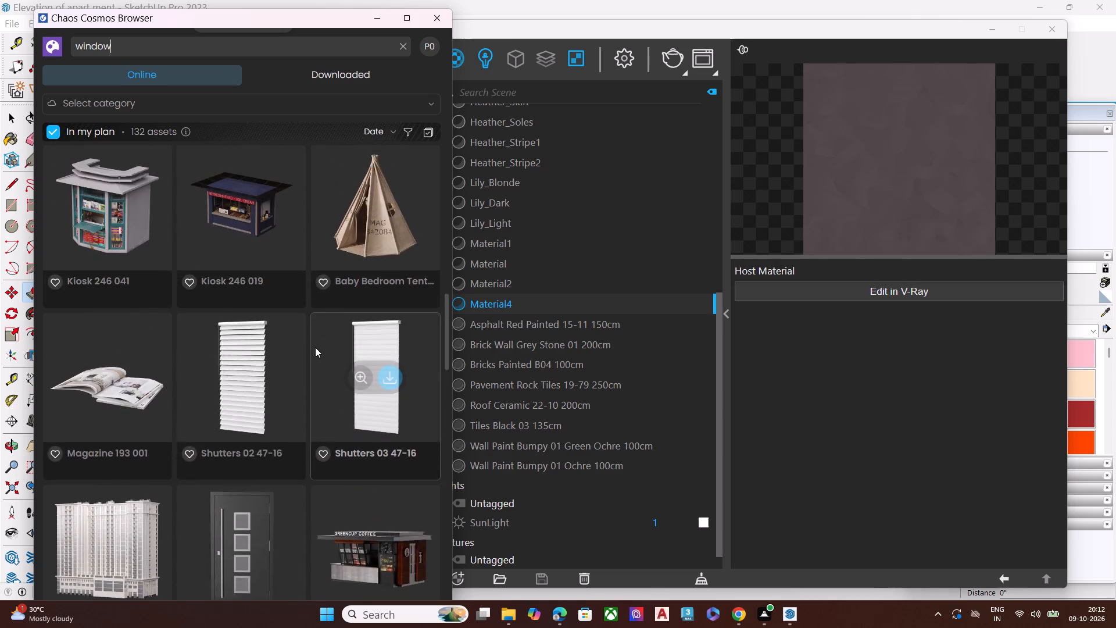
scroll(315, 347, up, 17)
scroll(315, 347, up, 8)
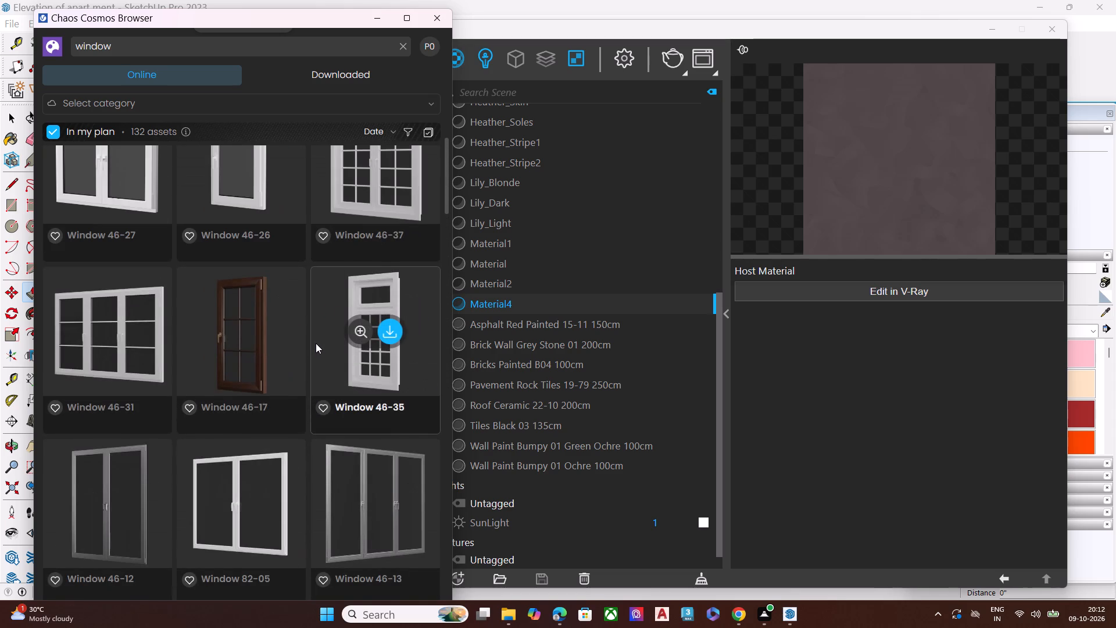
scroll(314, 341, down, 2)
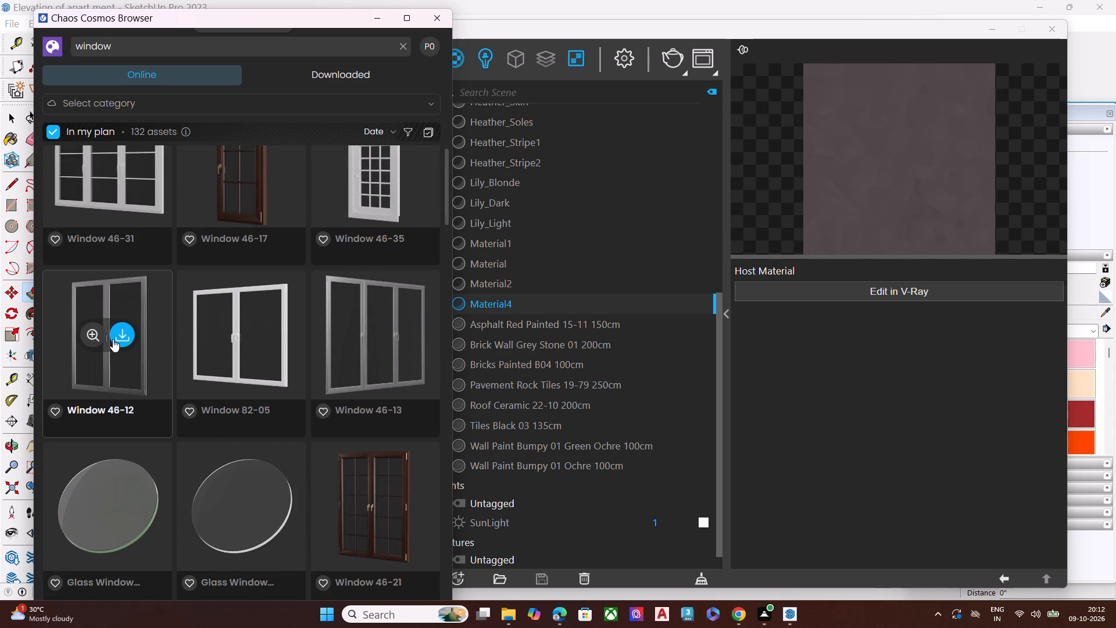
click(118, 334)
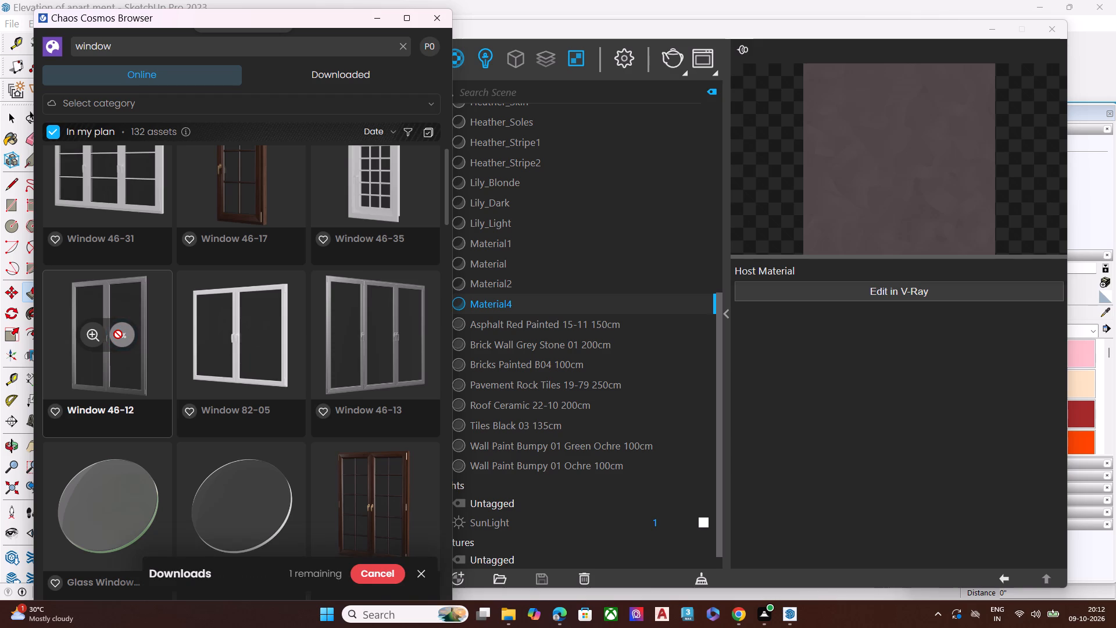
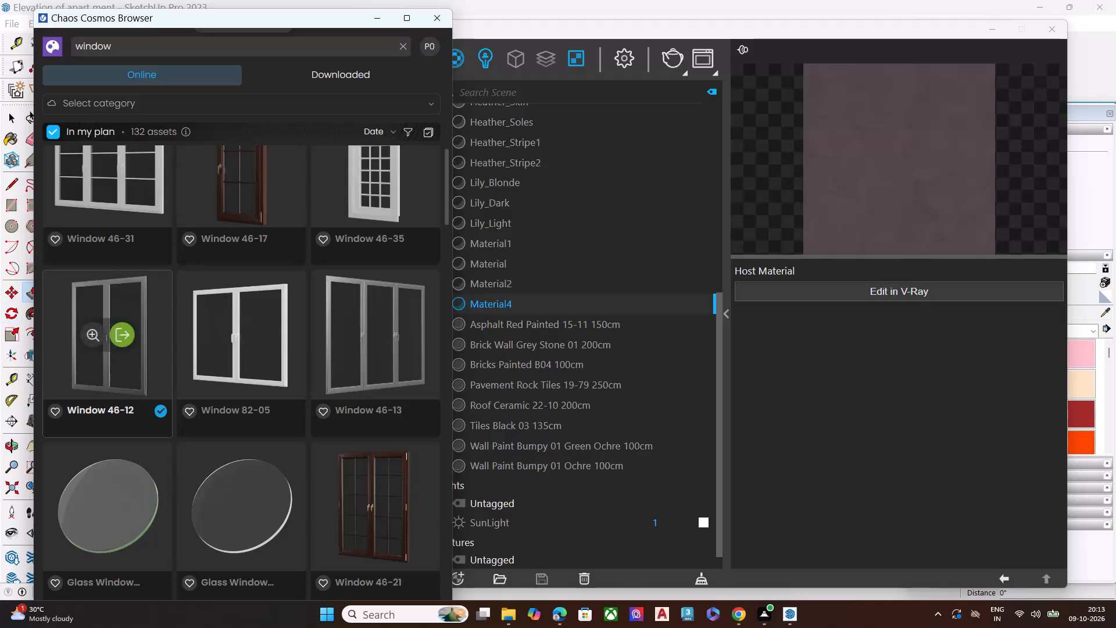
Import Window 46-12 from Cosmos and place it on the open ground outside the compound wall's corner.
click(122, 336)
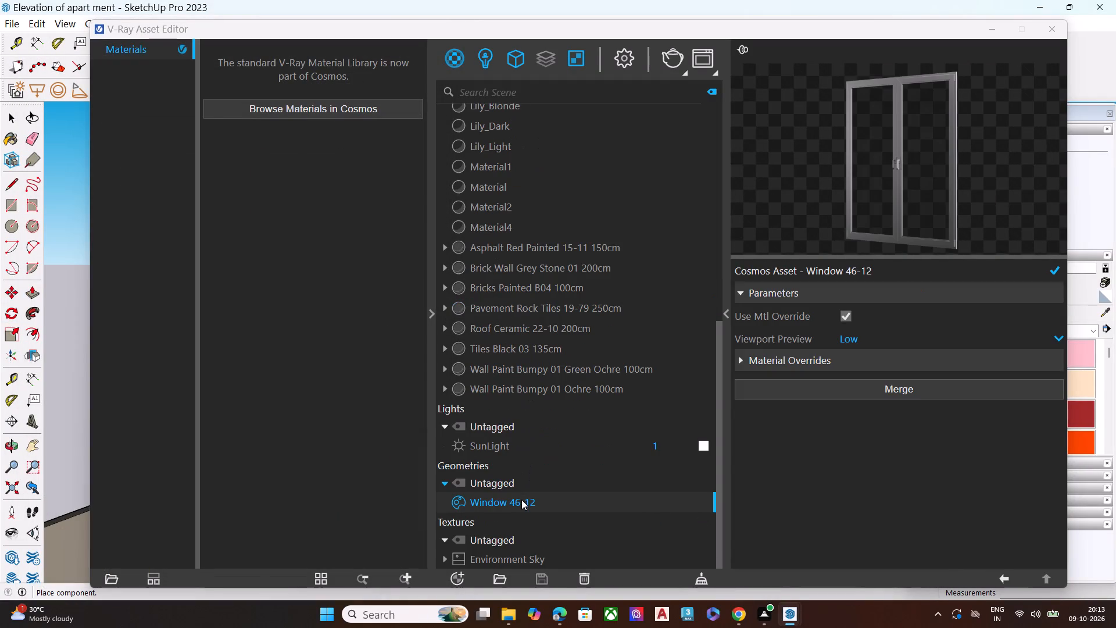
click(521, 499)
click(985, 32)
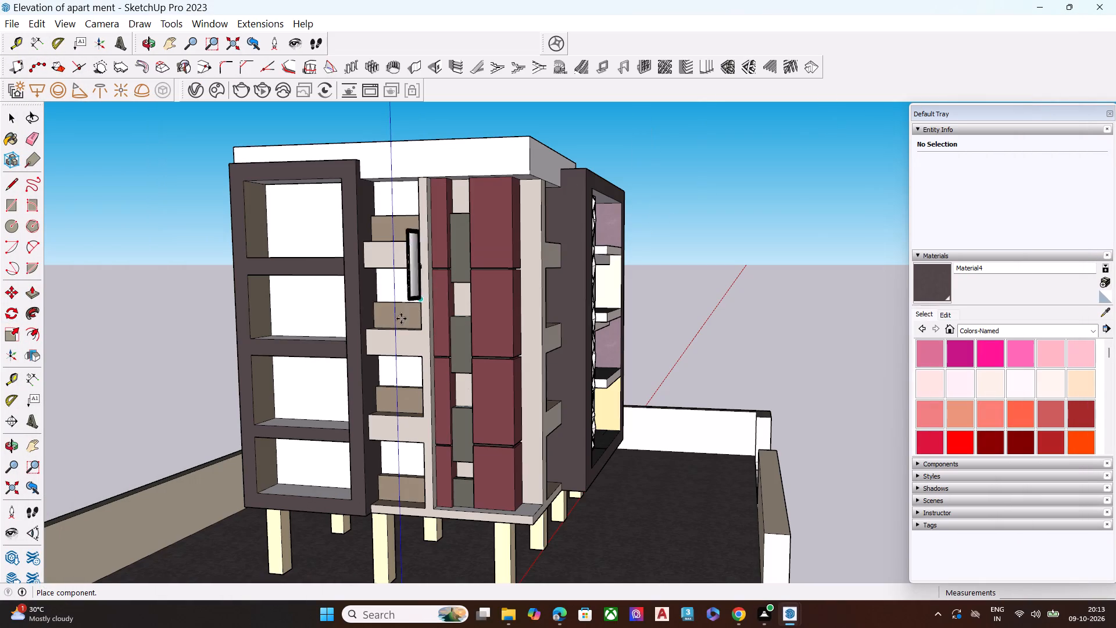
scroll(512, 280, down, 6)
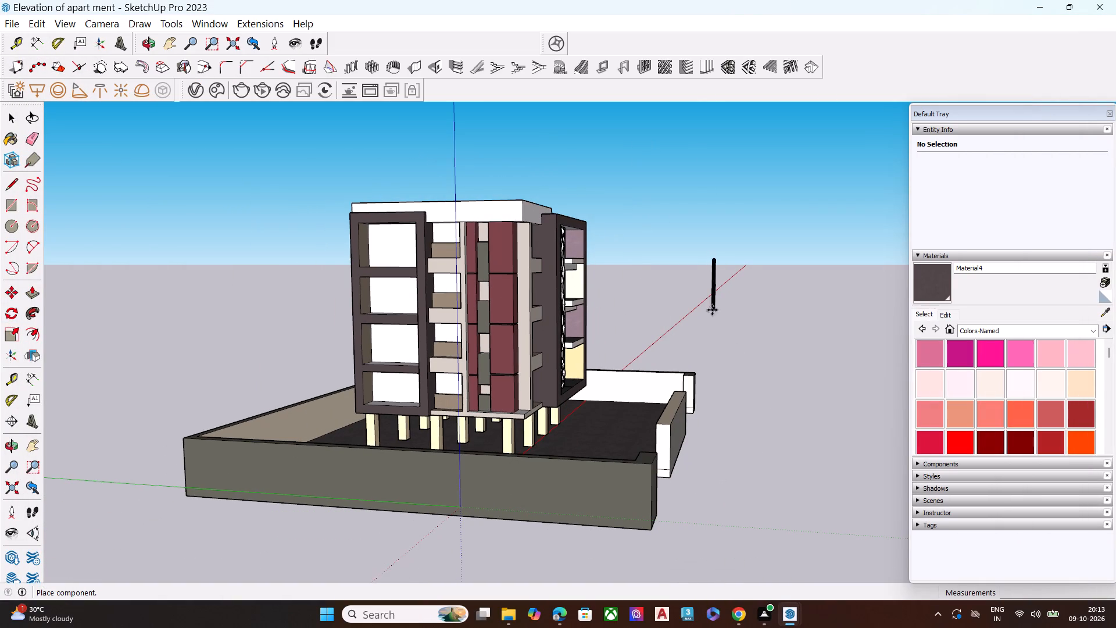
scroll(707, 345, down, 1)
middle_drag(660, 365, 313, 387)
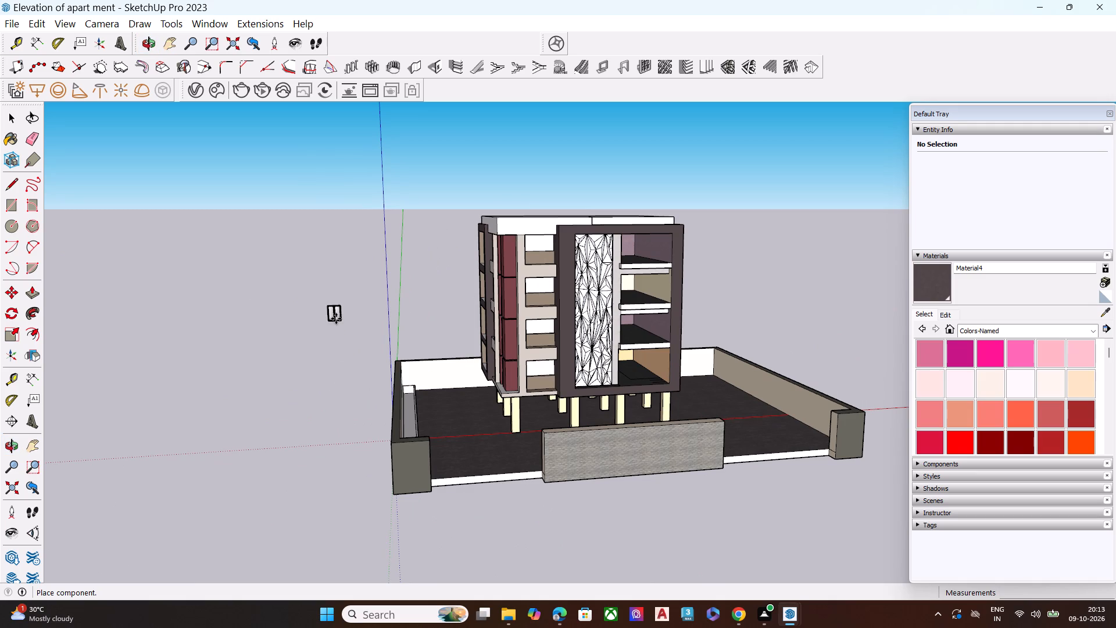
click(328, 511)
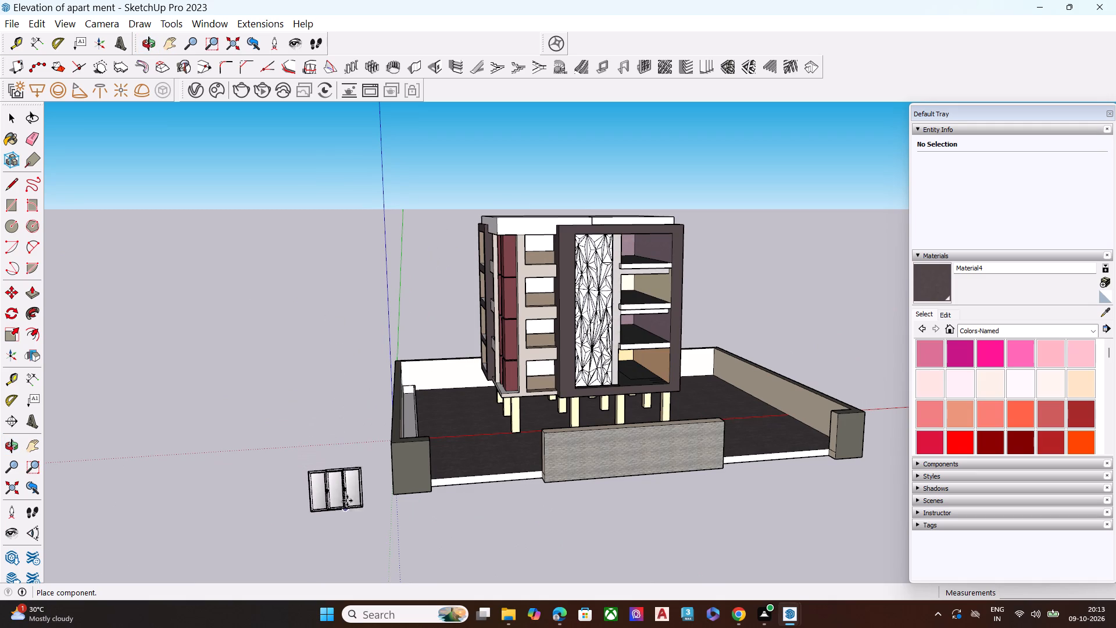
scroll(347, 500, up, 7)
key(space)
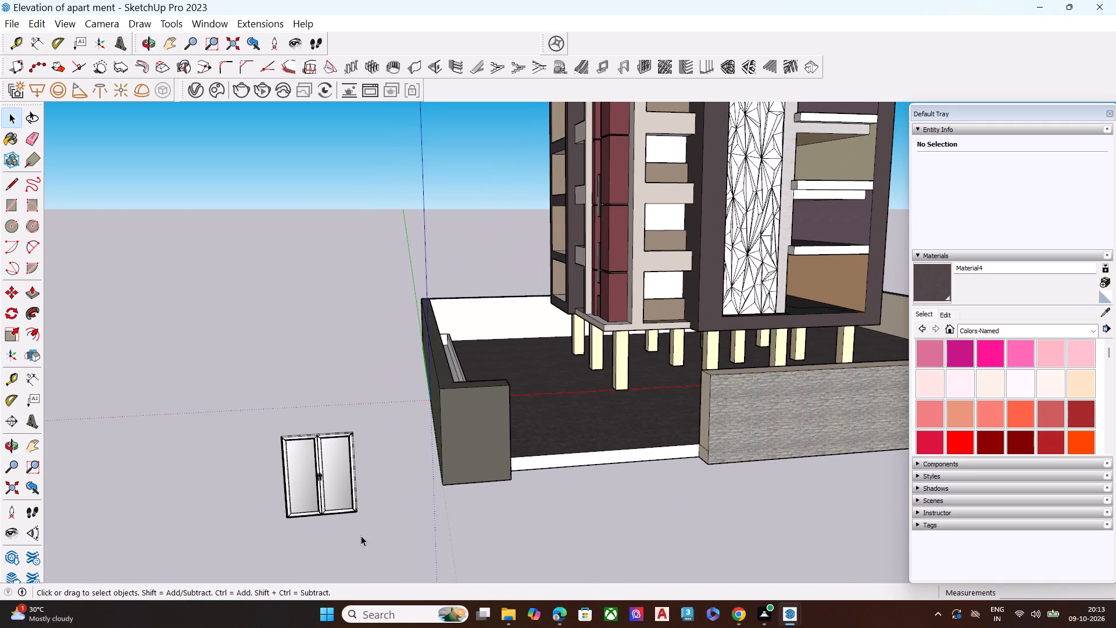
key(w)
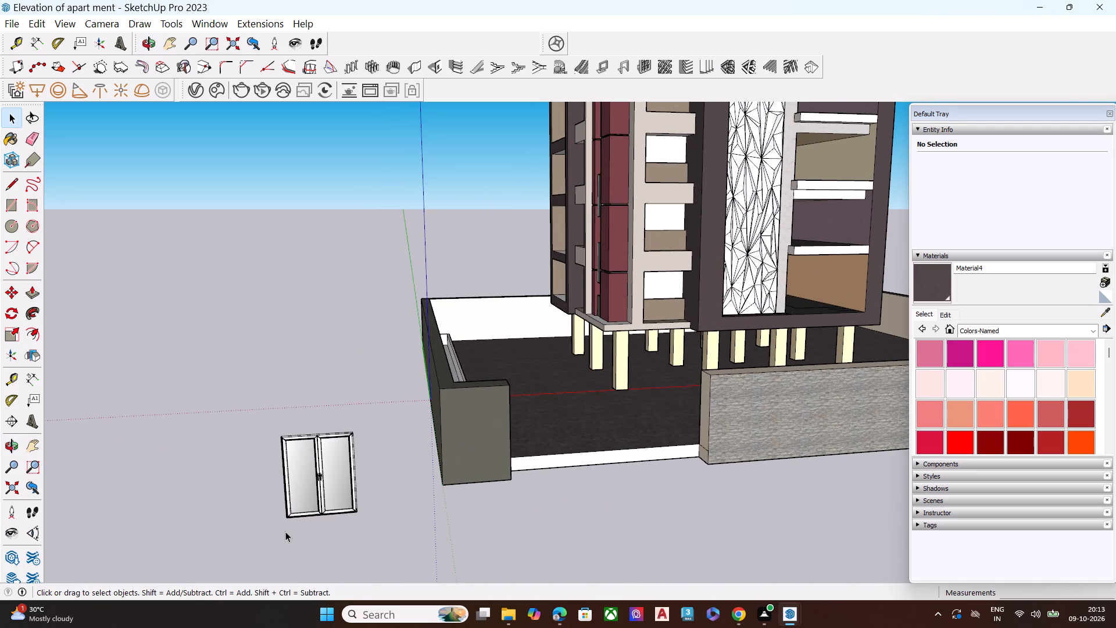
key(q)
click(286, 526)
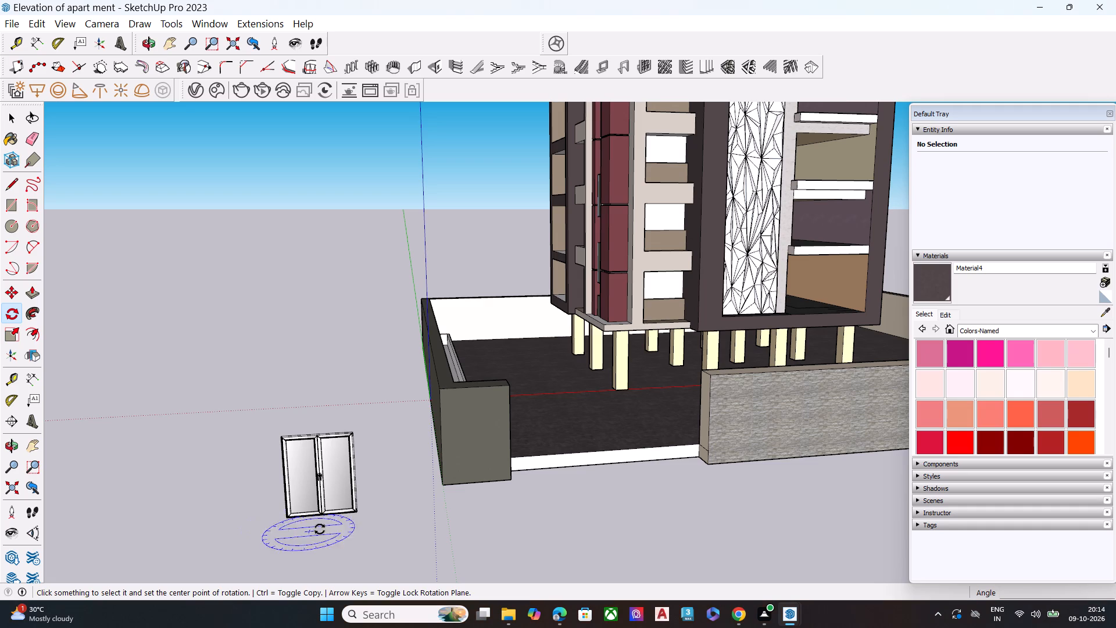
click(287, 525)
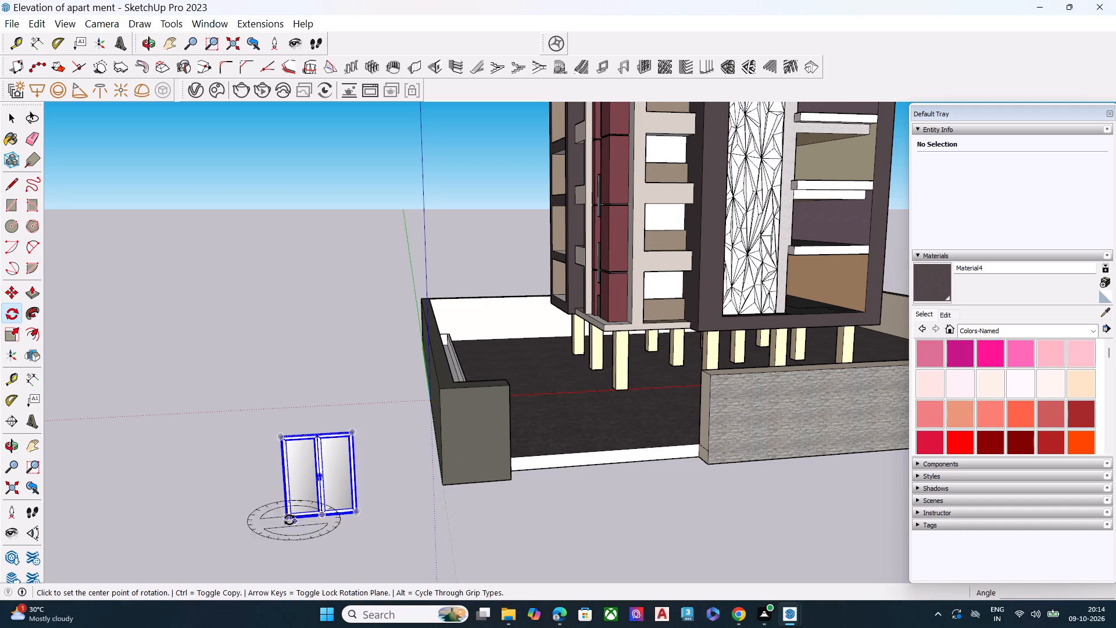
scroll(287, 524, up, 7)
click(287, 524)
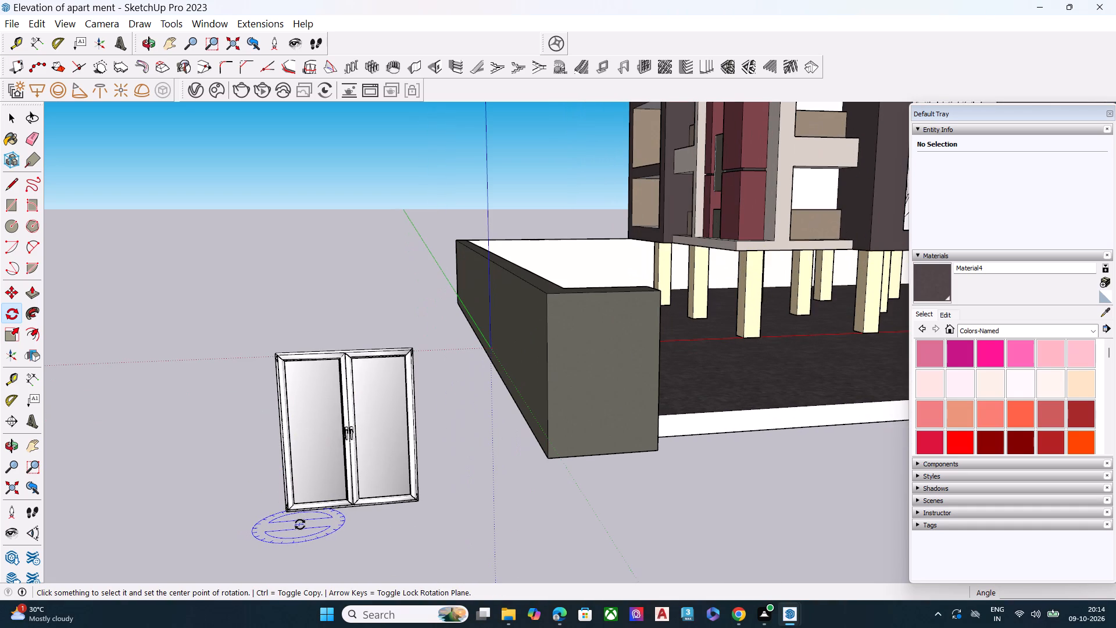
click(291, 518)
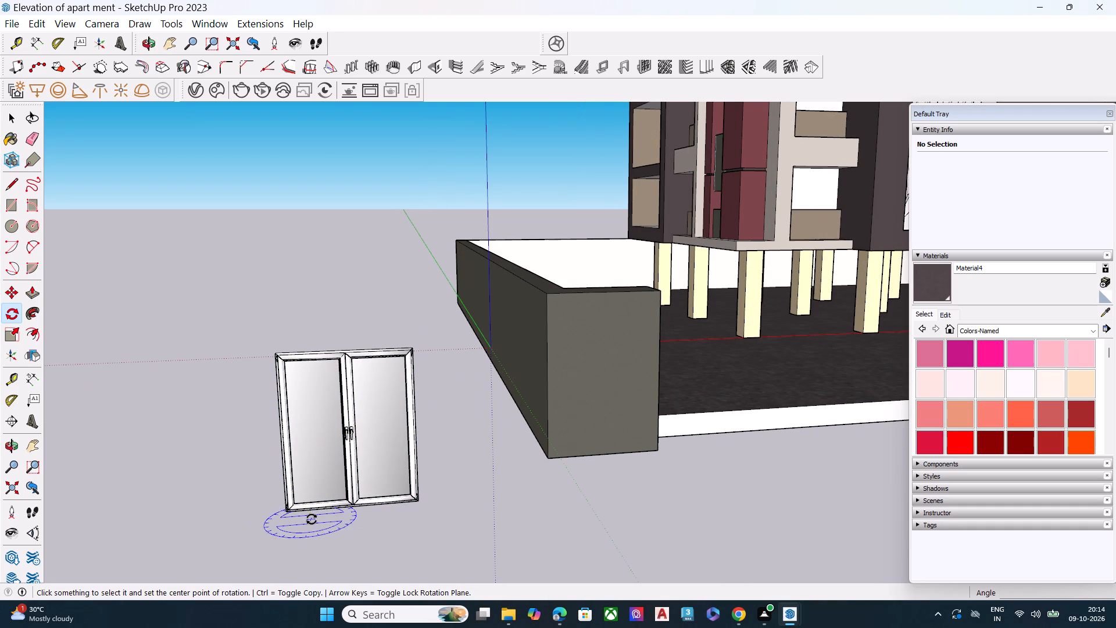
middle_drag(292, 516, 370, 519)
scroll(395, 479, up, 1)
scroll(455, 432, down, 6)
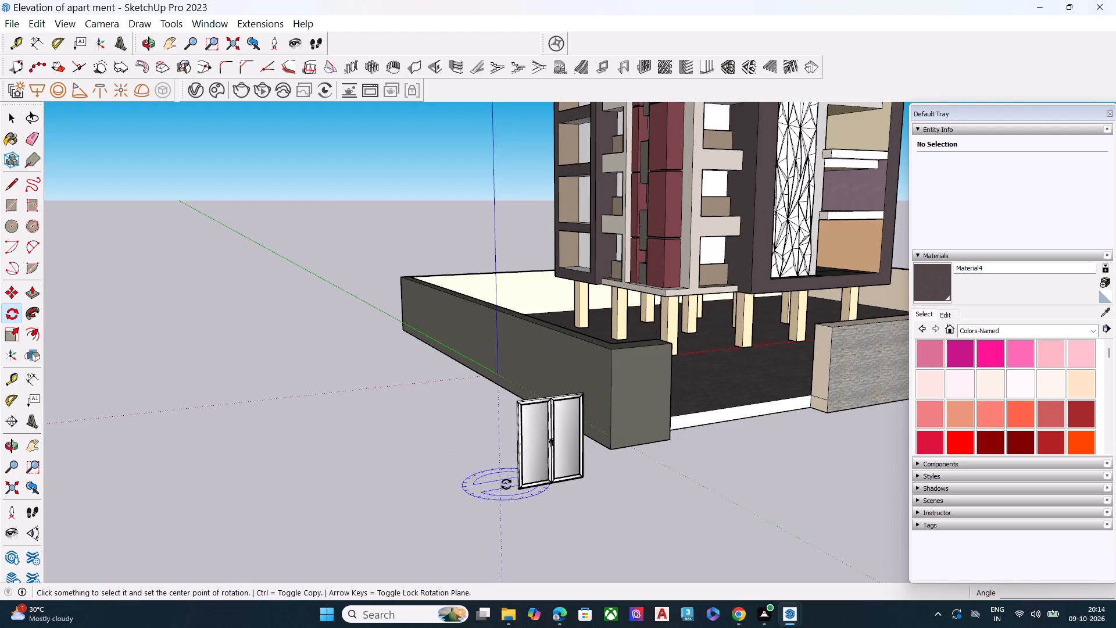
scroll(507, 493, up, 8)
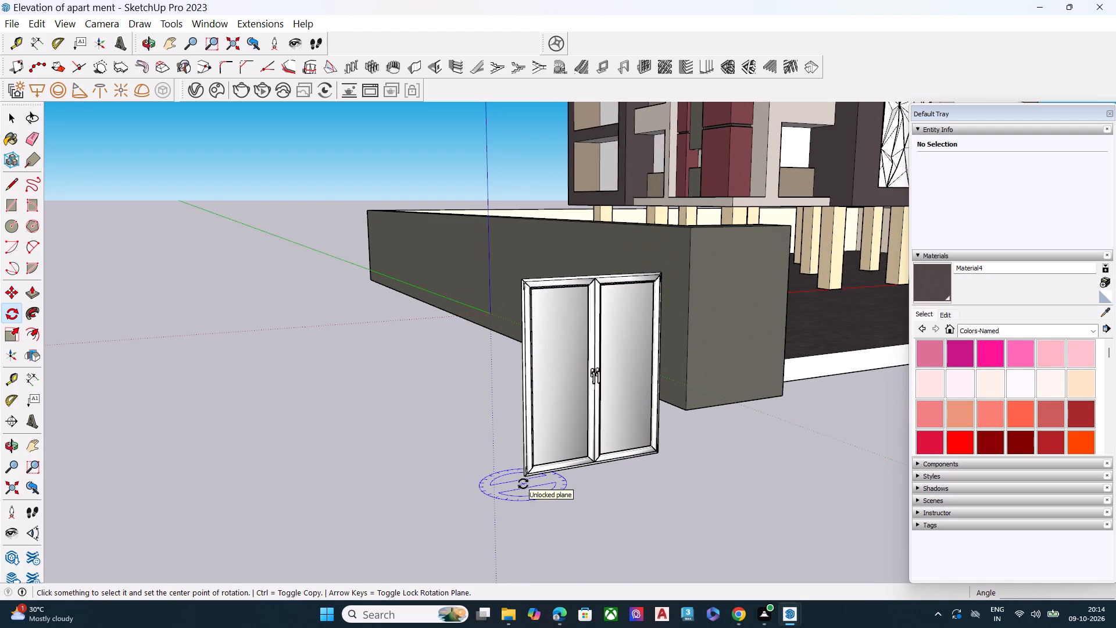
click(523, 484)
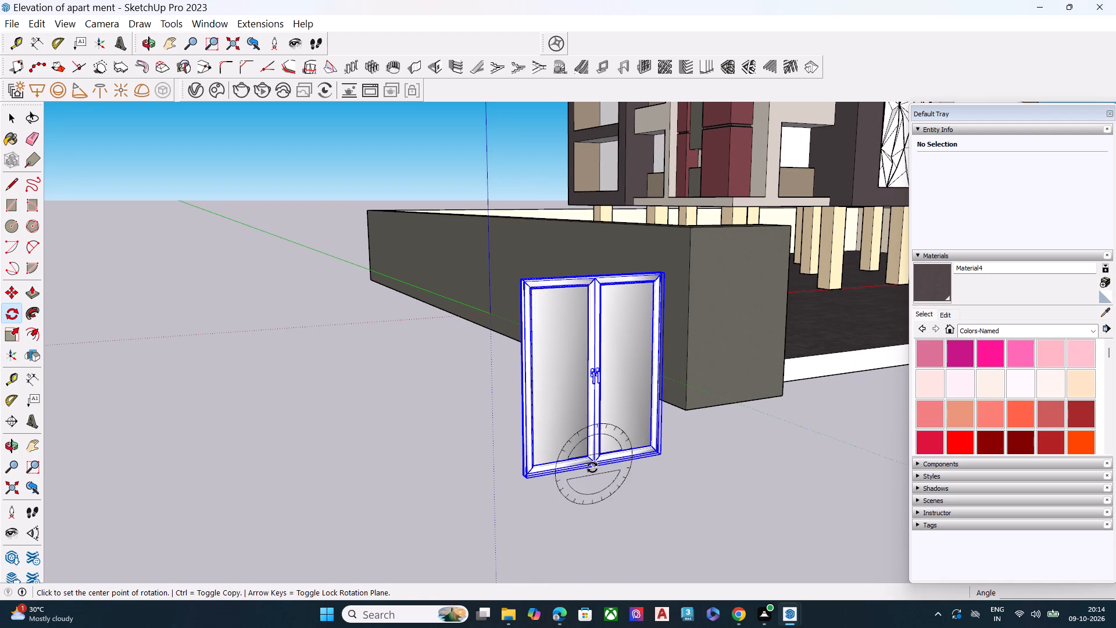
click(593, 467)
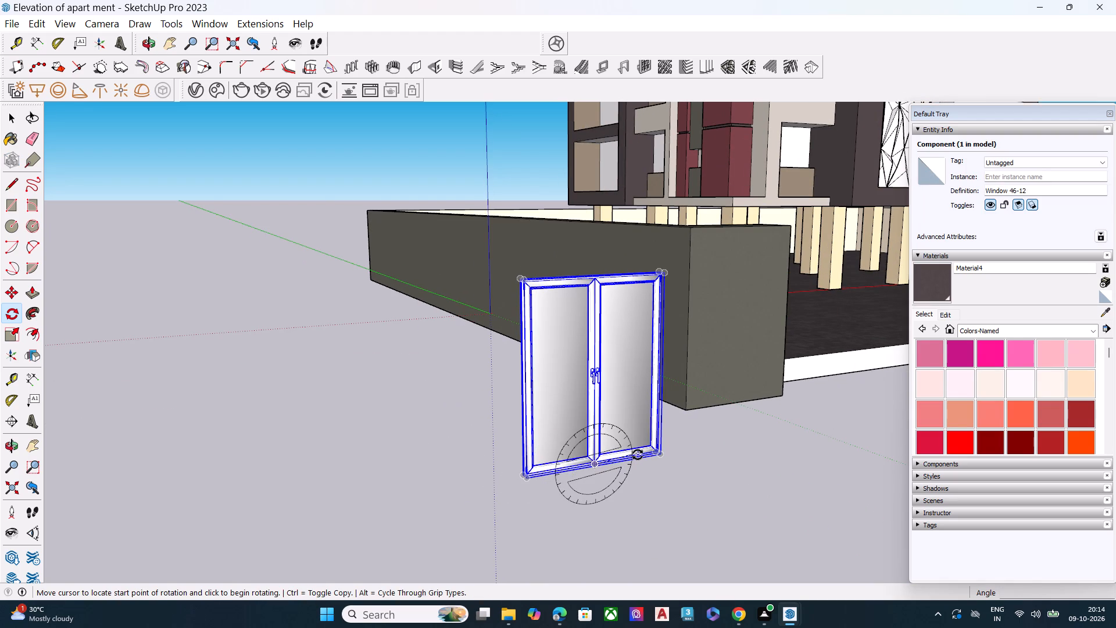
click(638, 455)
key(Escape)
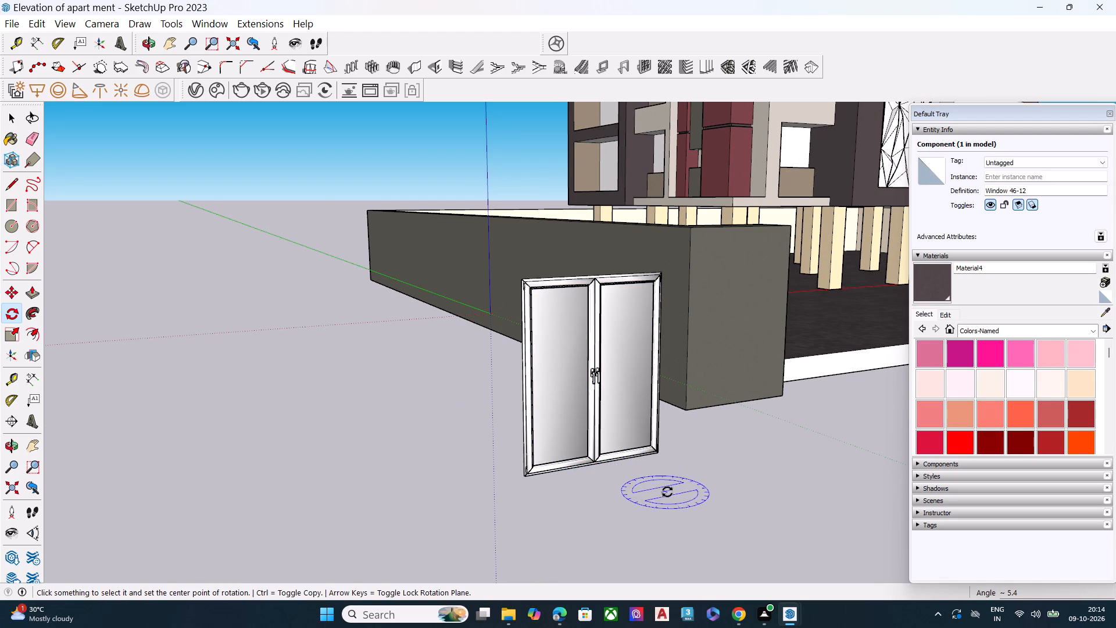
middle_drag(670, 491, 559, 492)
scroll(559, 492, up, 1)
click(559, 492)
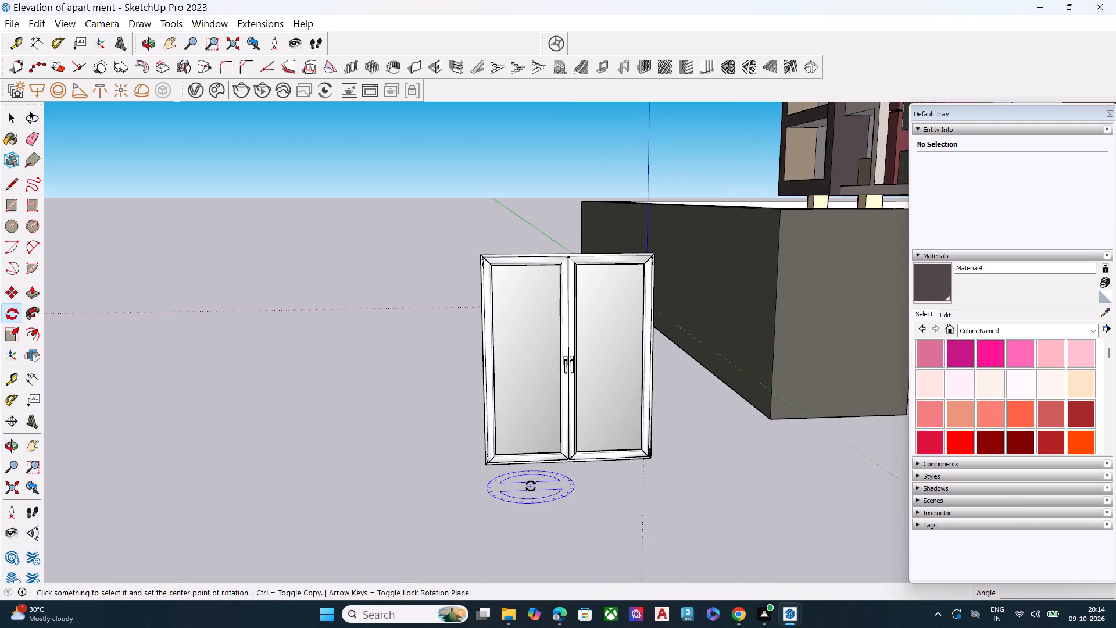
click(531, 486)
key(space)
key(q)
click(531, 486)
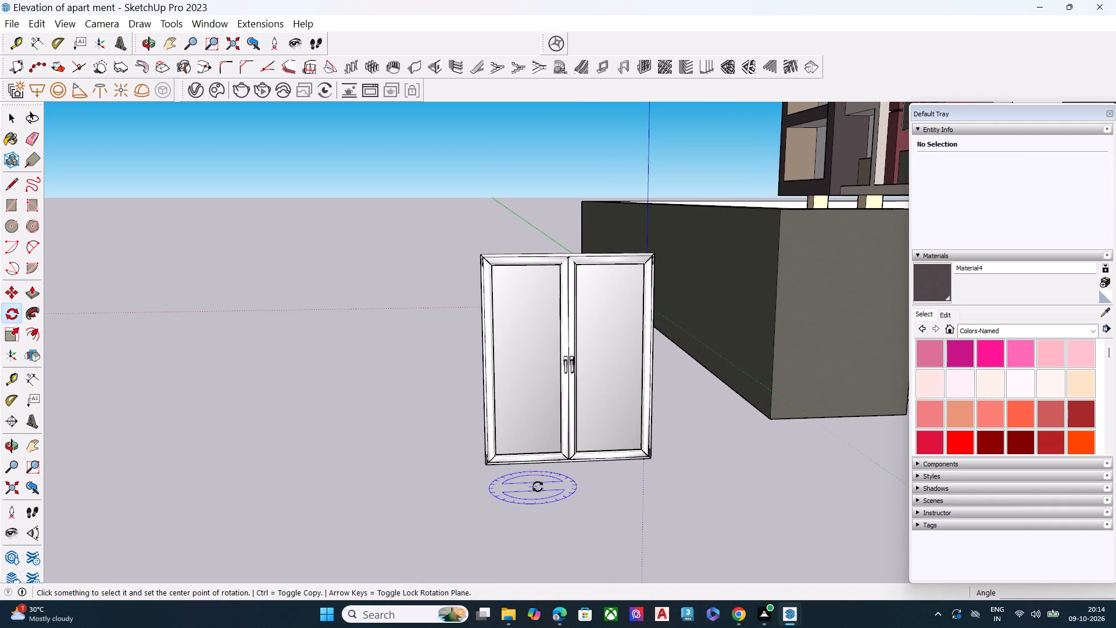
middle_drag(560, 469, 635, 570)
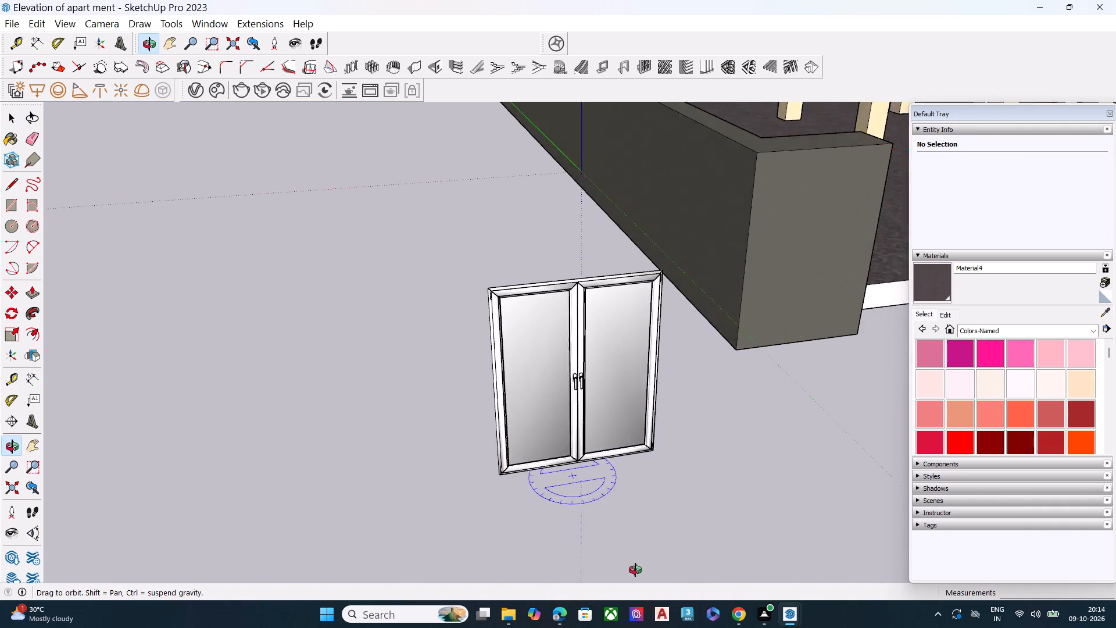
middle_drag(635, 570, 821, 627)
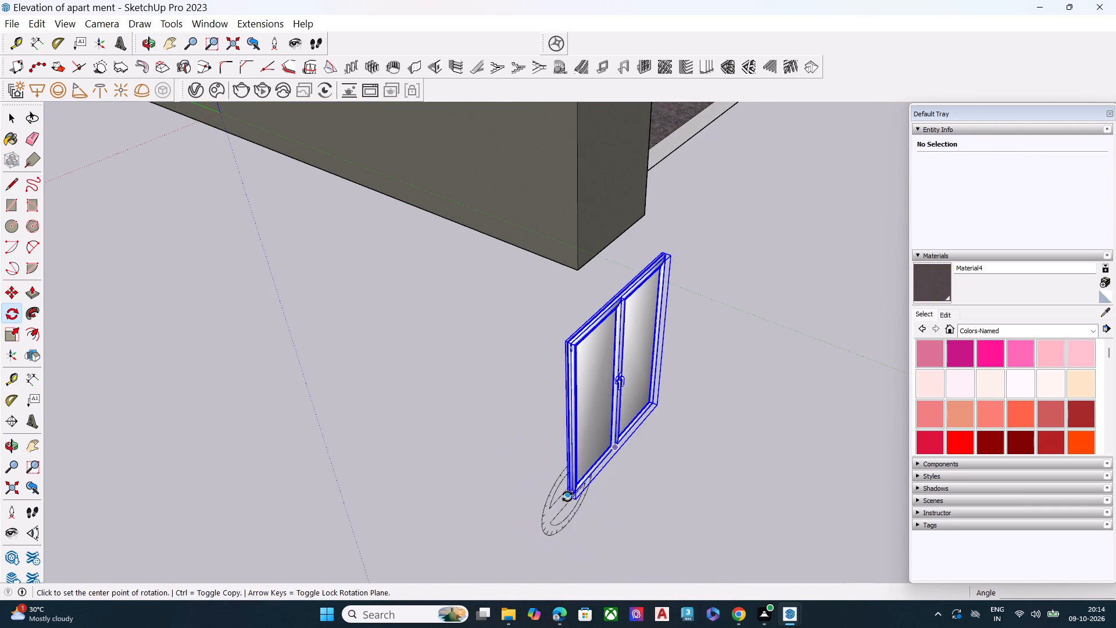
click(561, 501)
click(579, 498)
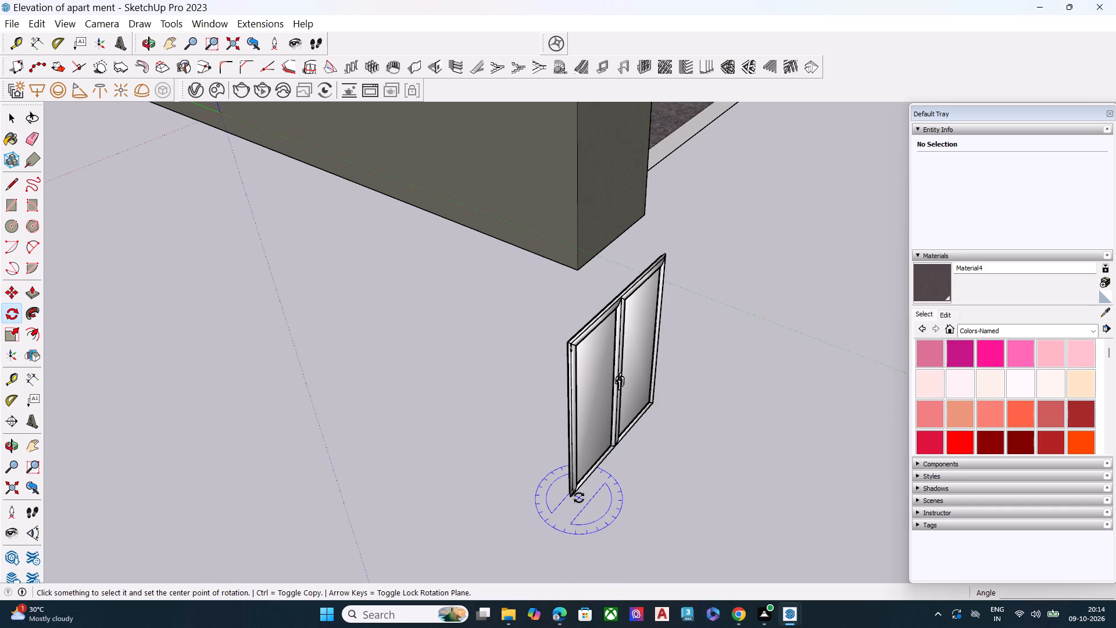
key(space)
Rotate the Window 46-12 component 90 degrees about the vertical axis at its bottom corner.
scroll(579, 498, up, 5)
click(569, 458)
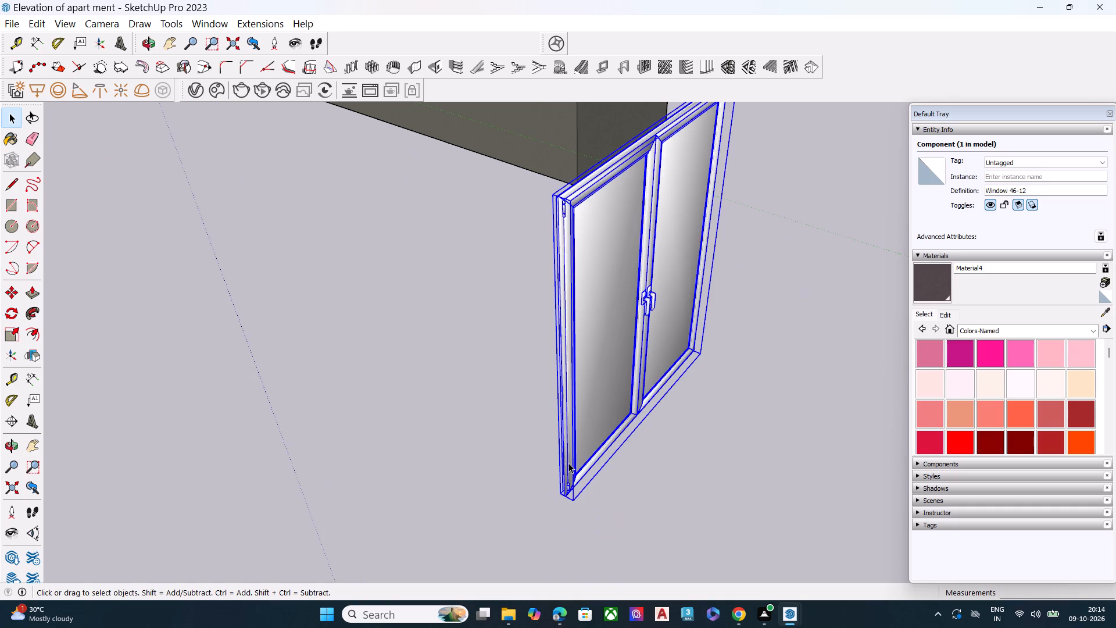
key(q)
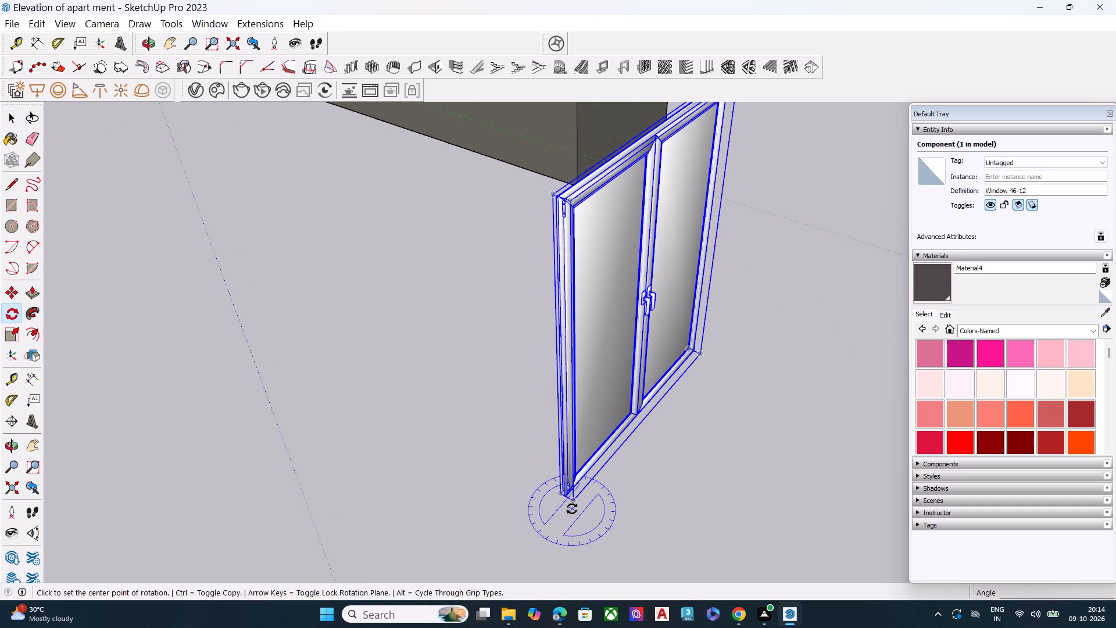
click(572, 509)
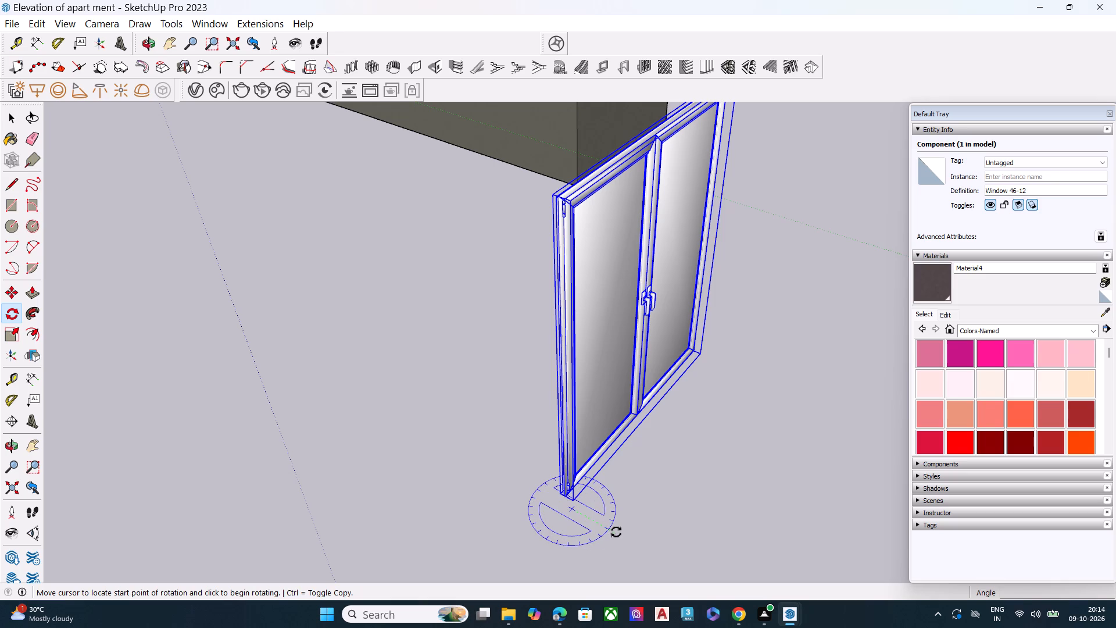
click(617, 531)
click(538, 547)
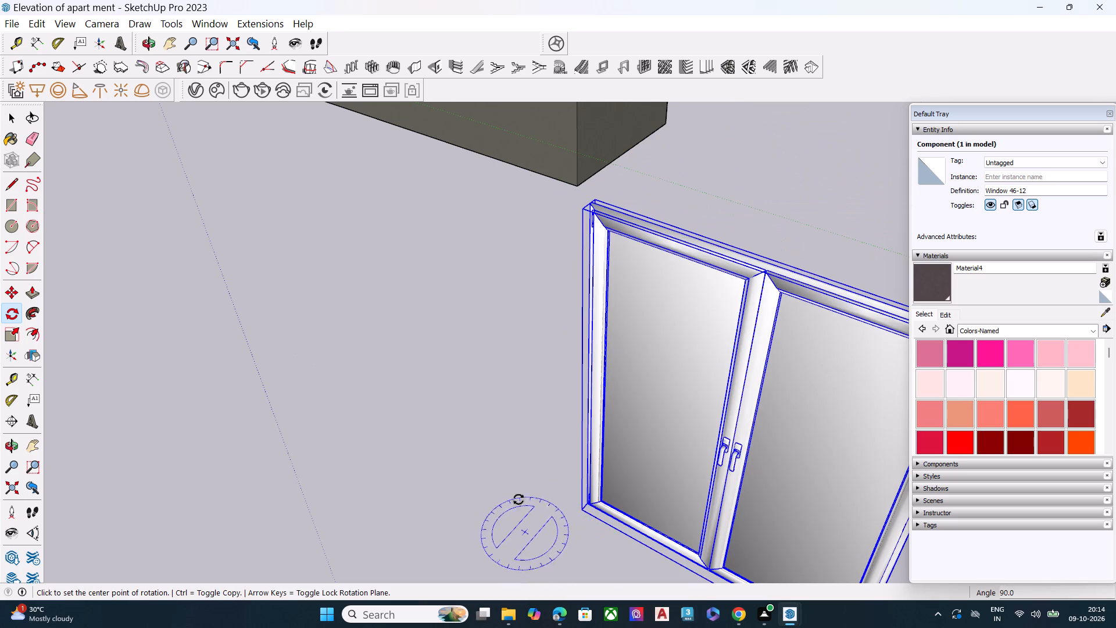
scroll(516, 411, down, 7)
key(space)
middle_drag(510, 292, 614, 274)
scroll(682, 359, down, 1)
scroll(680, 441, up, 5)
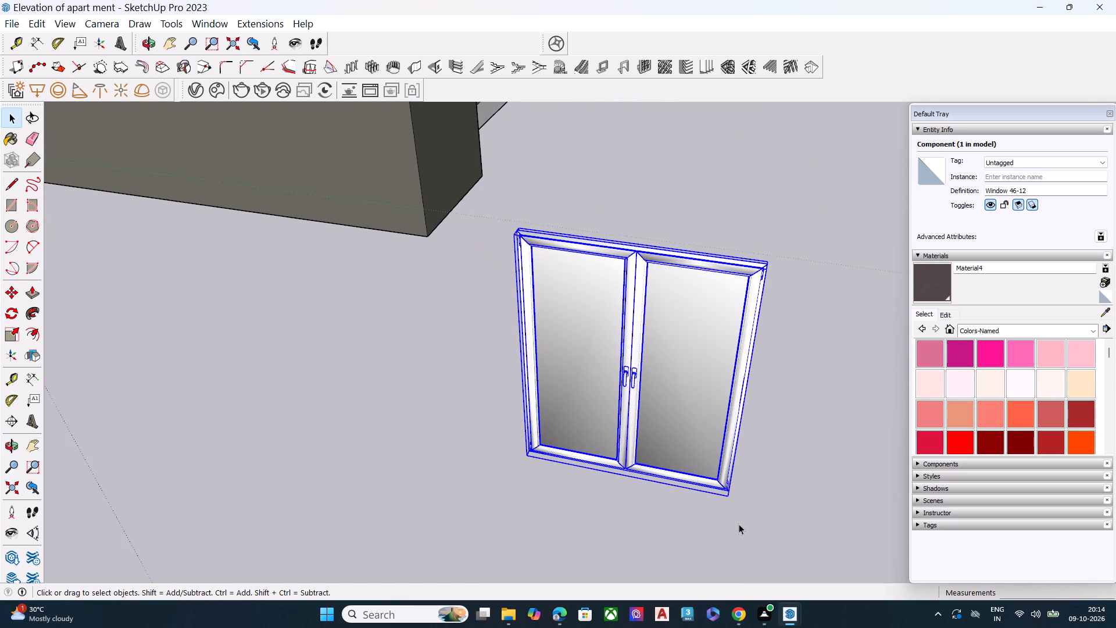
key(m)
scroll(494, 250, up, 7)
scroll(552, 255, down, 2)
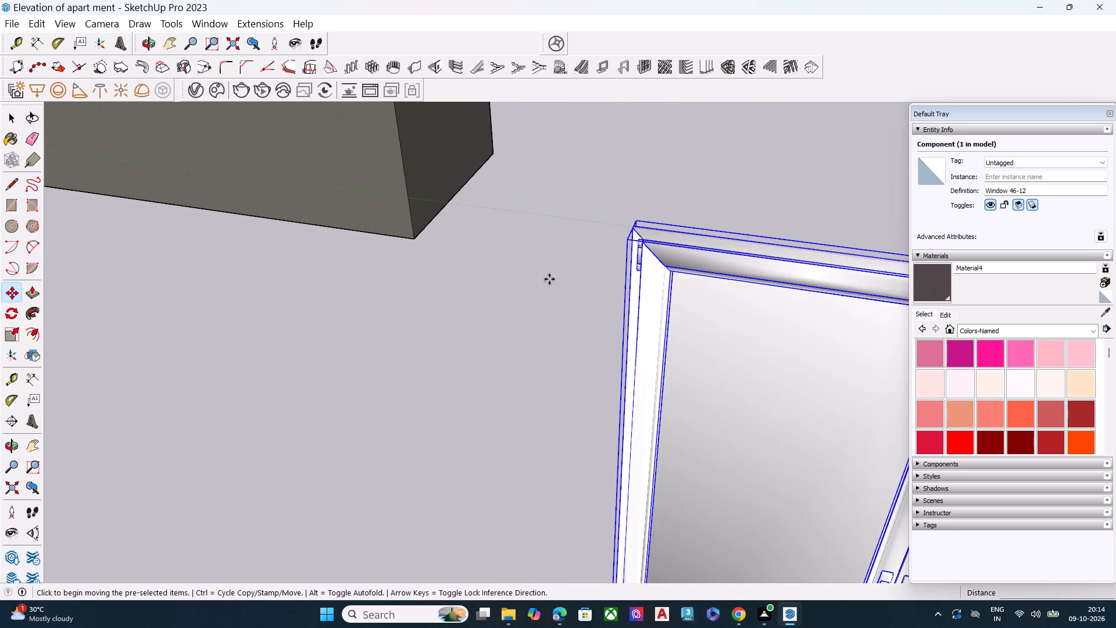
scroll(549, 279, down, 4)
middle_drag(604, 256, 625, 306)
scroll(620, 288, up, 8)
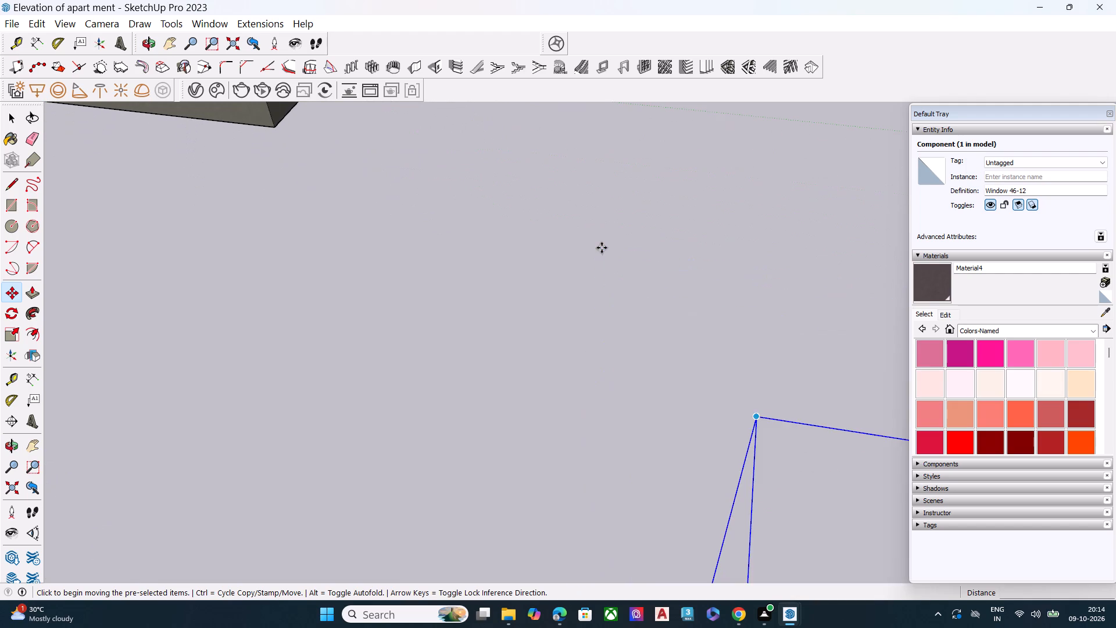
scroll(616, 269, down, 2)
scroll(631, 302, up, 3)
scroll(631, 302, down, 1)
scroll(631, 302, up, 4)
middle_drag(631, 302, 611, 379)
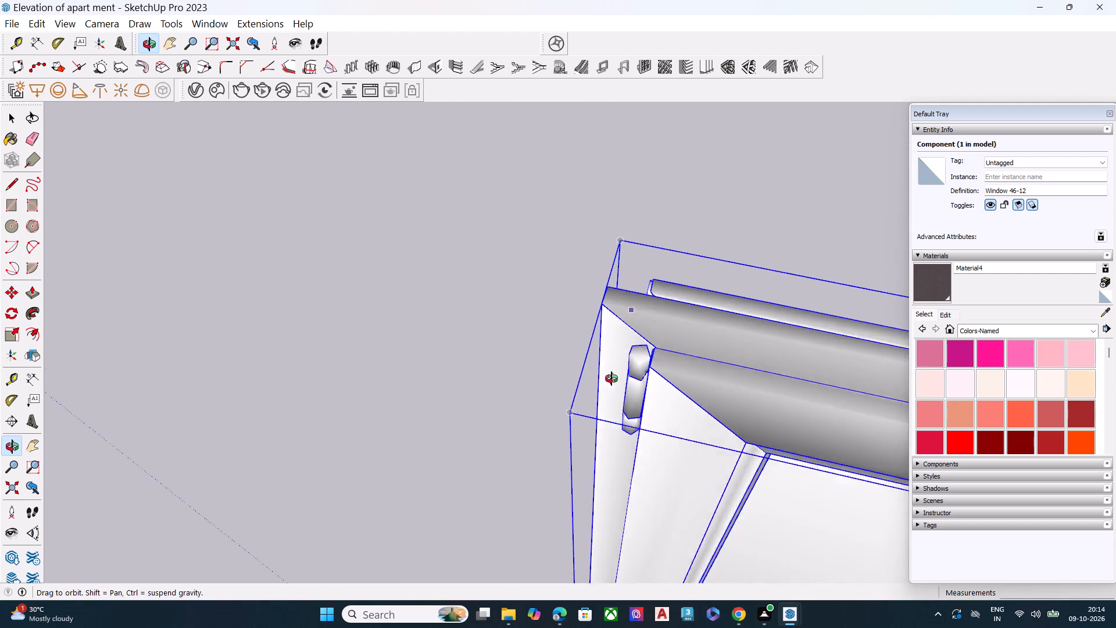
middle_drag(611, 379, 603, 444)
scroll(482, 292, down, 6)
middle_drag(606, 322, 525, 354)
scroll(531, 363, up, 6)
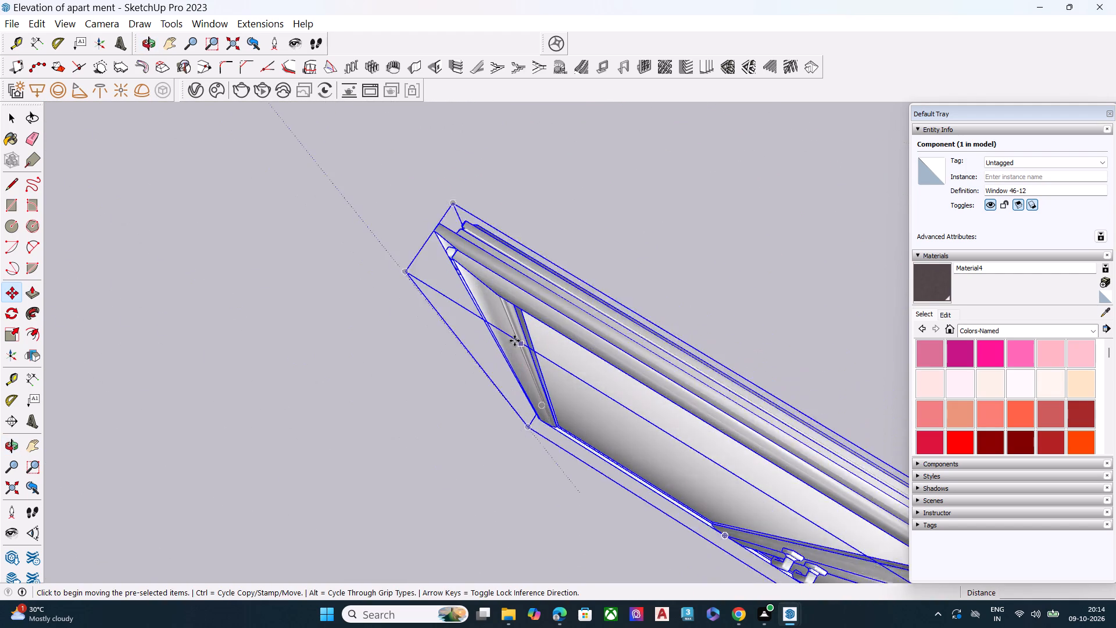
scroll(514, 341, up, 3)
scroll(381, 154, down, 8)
Scale the Window 46-12 component's depth along the green axis by a factor of about 1.59.
key(s)
scroll(521, 251, up, 3)
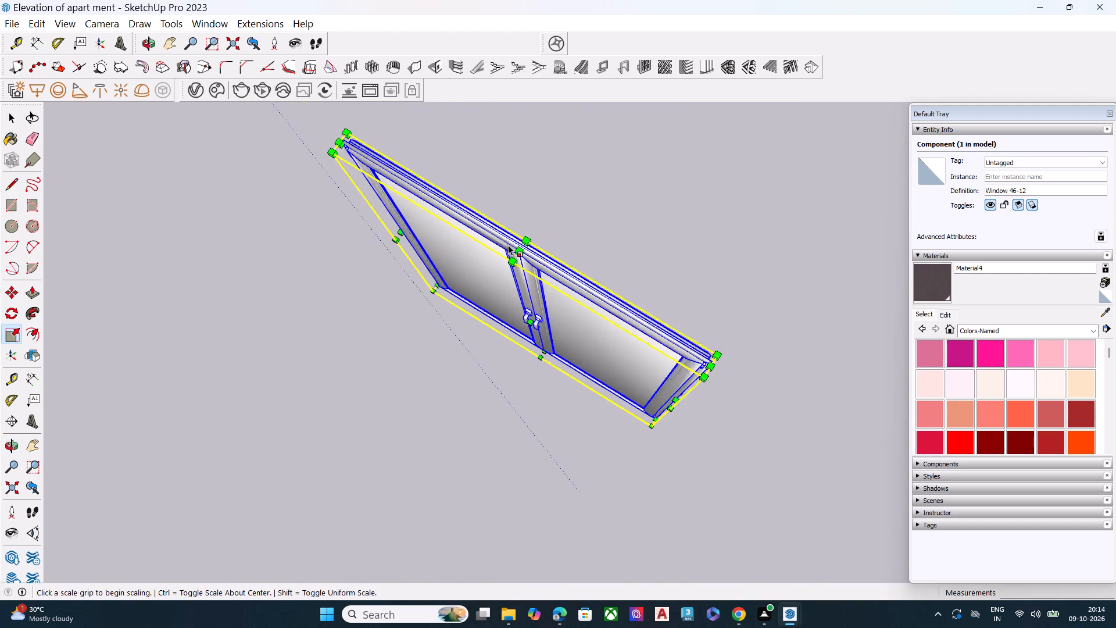
scroll(508, 245, up, 4)
middle_drag(554, 256, 456, 355)
scroll(464, 344, up, 1)
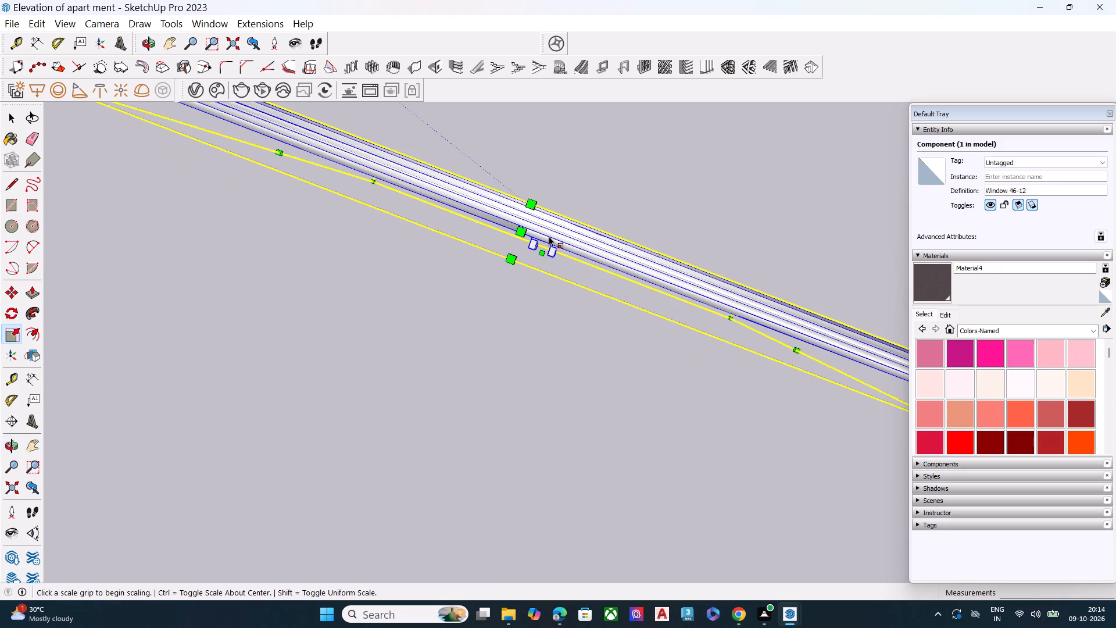
middle_drag(526, 270, 551, 205)
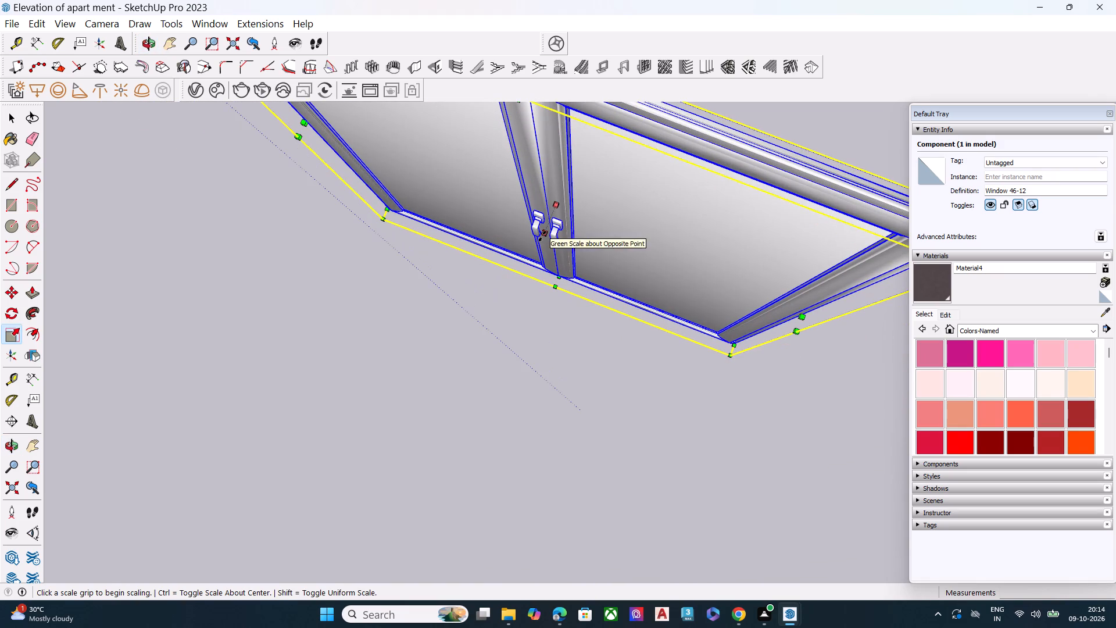
click(542, 236)
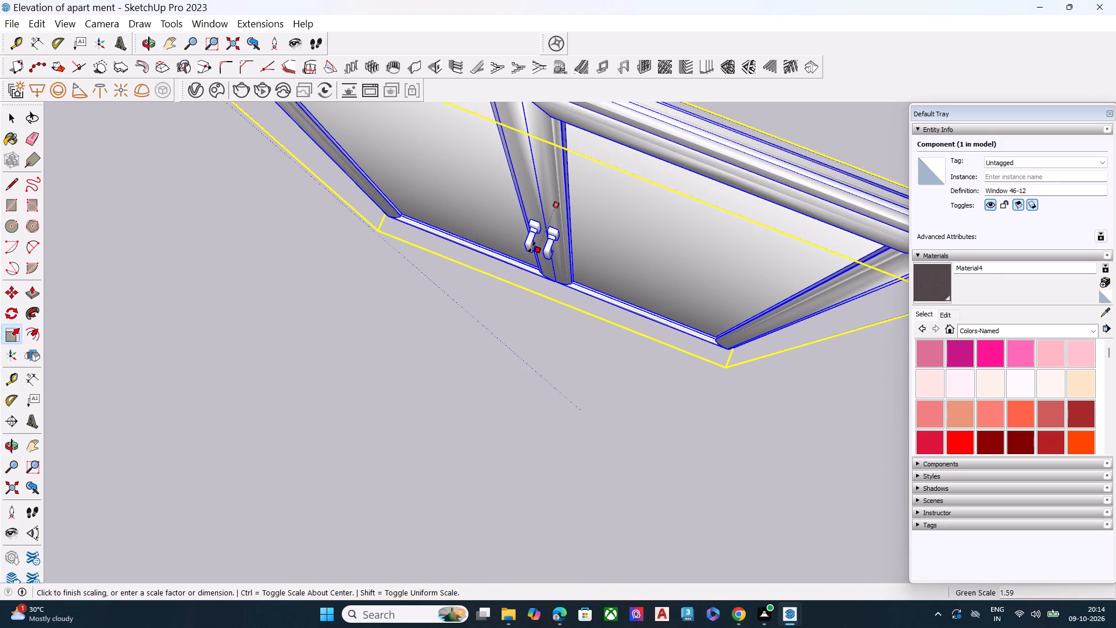
click(532, 247)
key(Escape)
scroll(474, 255, down, 7)
scroll(407, 166, up, 6)
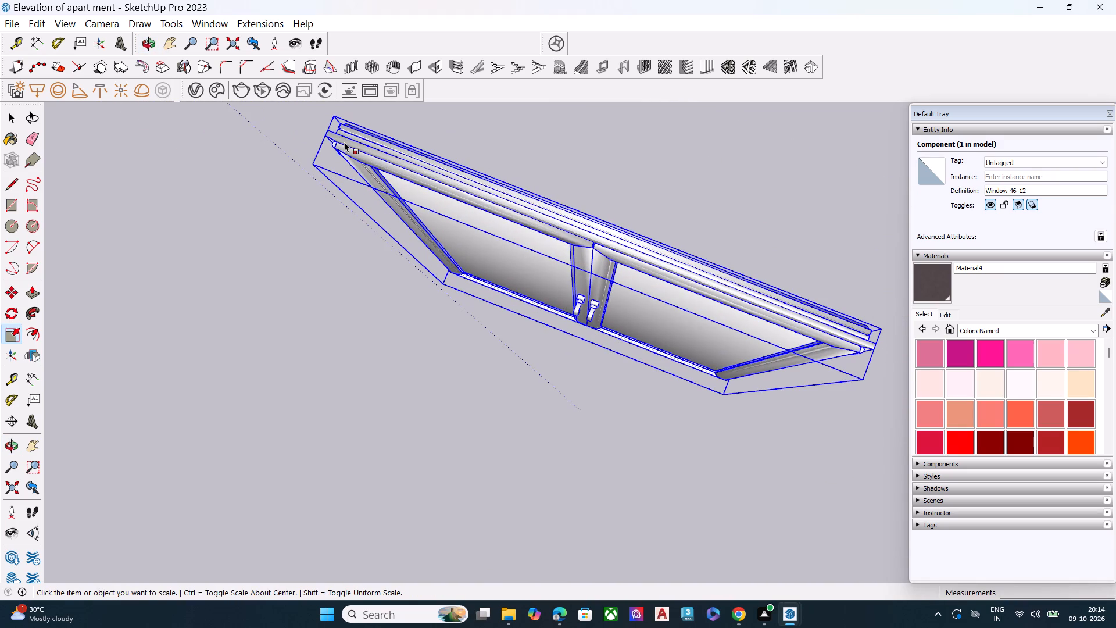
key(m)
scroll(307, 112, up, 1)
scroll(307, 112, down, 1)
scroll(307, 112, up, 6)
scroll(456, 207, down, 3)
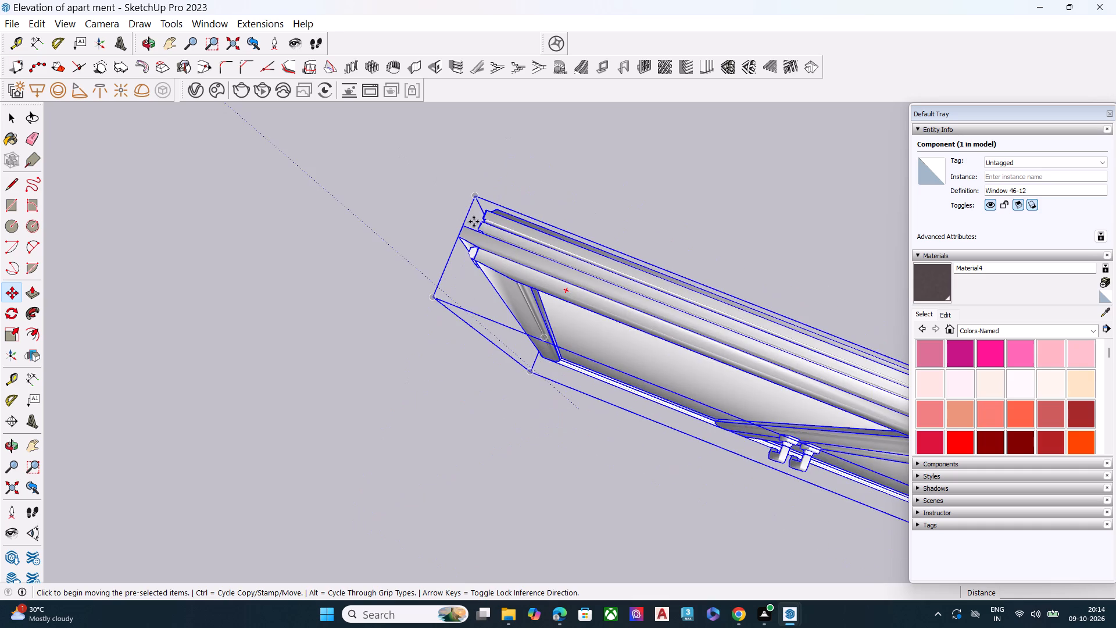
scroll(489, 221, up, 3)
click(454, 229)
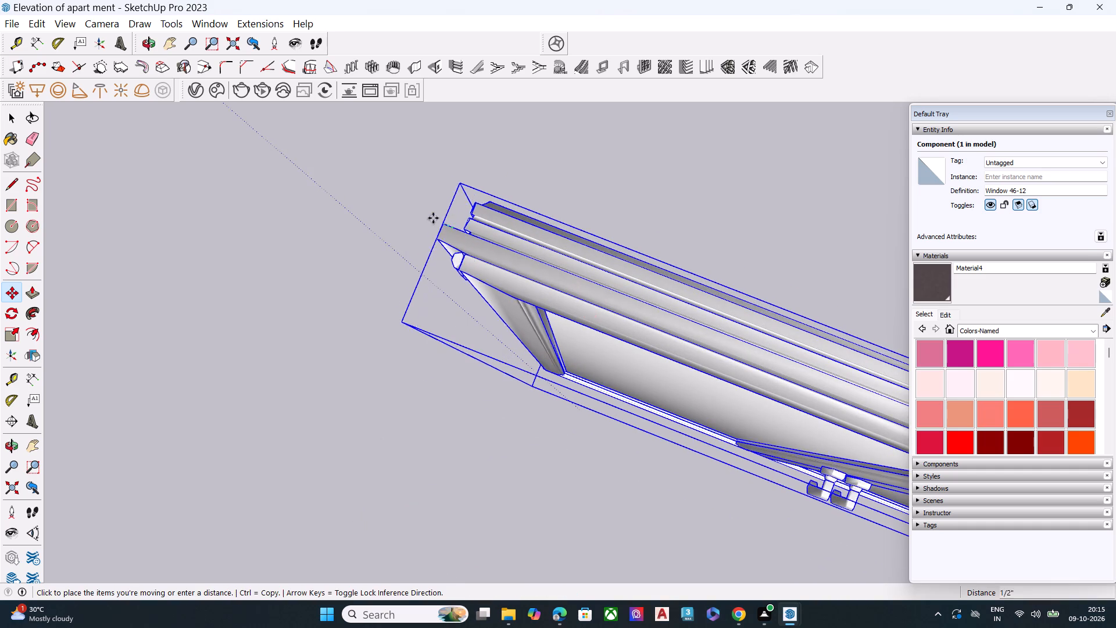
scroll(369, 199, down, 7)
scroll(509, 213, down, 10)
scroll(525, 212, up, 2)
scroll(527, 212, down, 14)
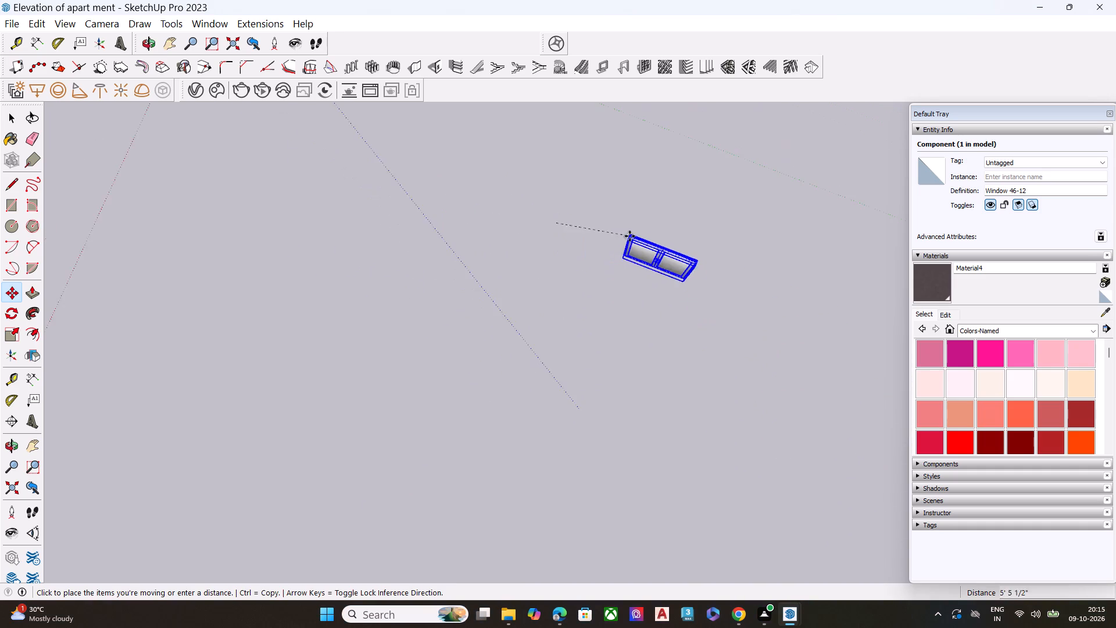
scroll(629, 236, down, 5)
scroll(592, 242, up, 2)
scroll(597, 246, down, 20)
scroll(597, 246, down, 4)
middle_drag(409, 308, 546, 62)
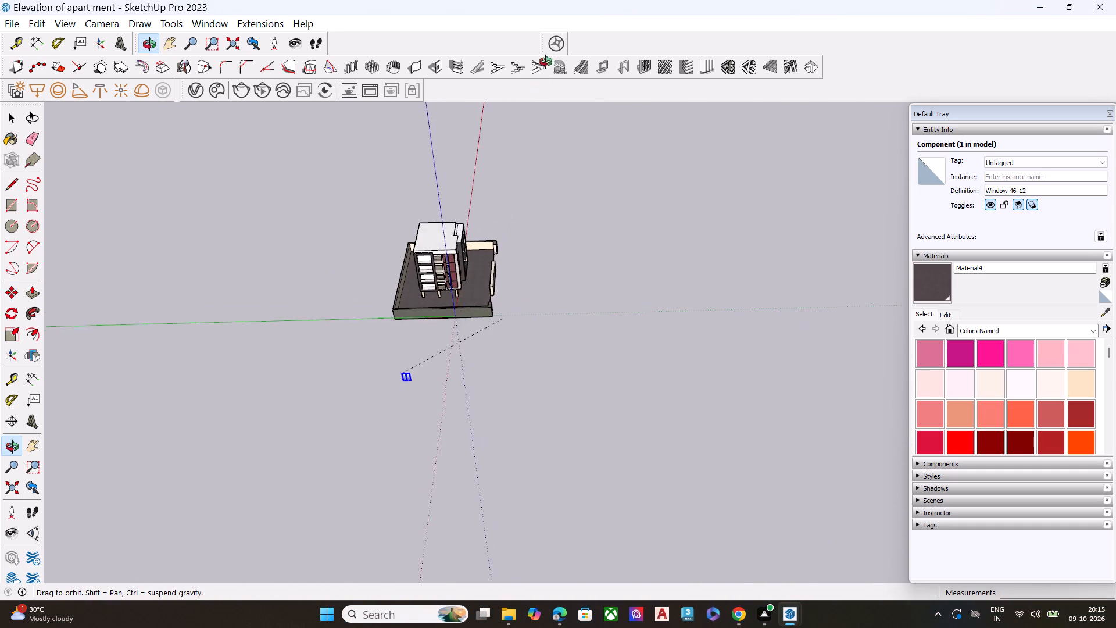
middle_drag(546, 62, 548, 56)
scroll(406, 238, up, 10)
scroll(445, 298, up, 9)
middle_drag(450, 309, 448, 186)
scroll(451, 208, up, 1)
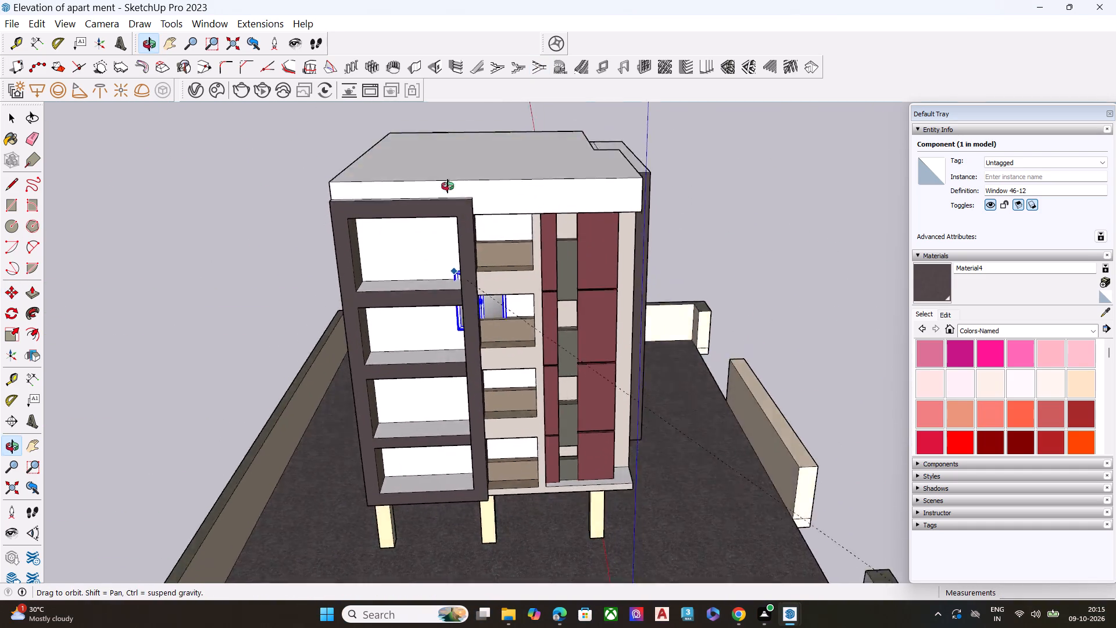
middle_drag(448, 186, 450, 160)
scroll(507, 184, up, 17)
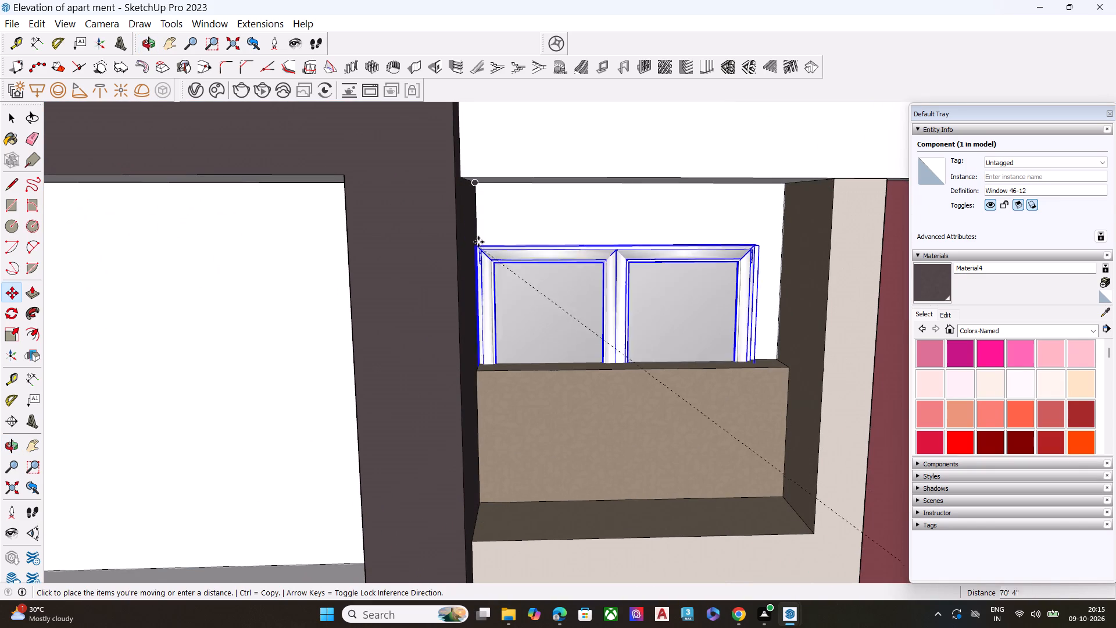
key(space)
Copy the top-floor opening's white face with its edges from its upper corner onto the top corner of the Window 46-12 component.
scroll(535, 206, up, 7)
middle_drag(538, 191, 535, 184)
scroll(535, 184, up, 2)
click(516, 154)
double_click(493, 173)
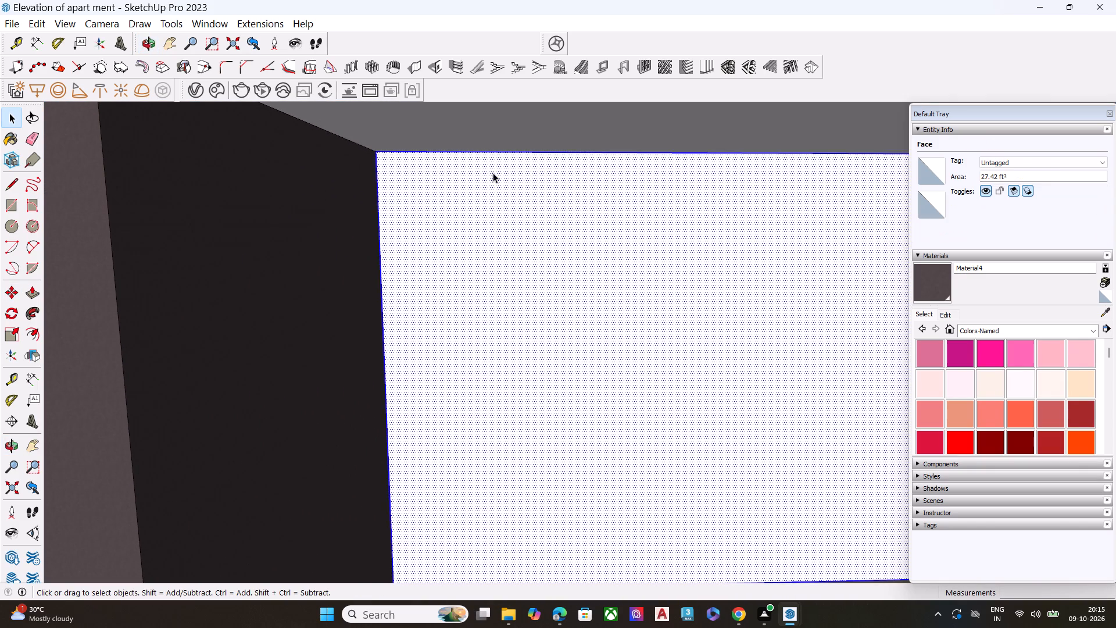
scroll(378, 188, down, 8)
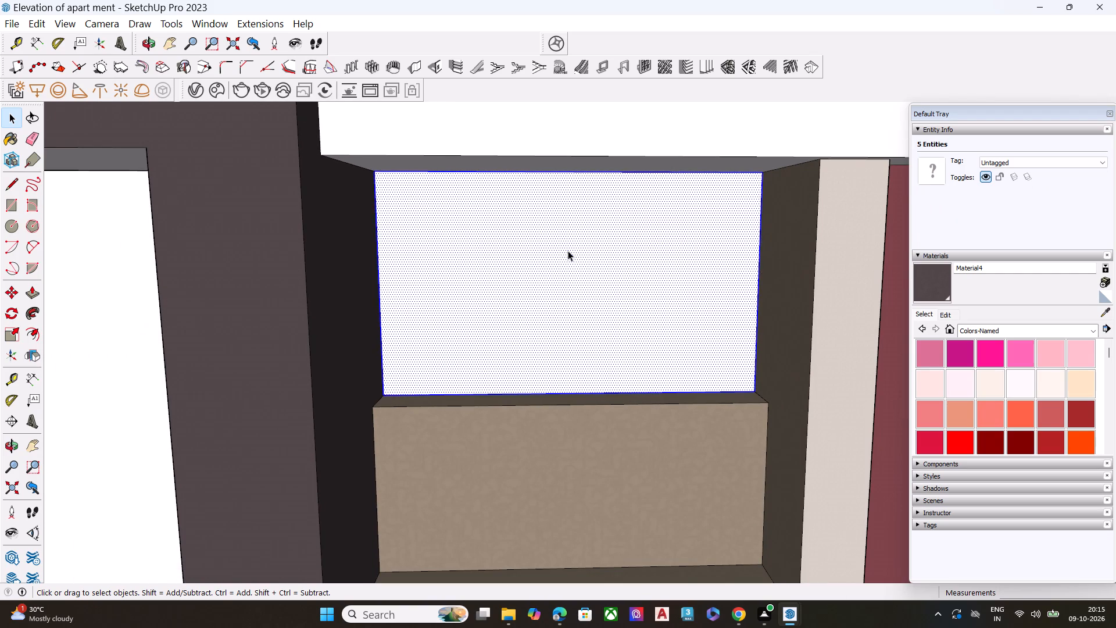
key(m)
click(377, 174)
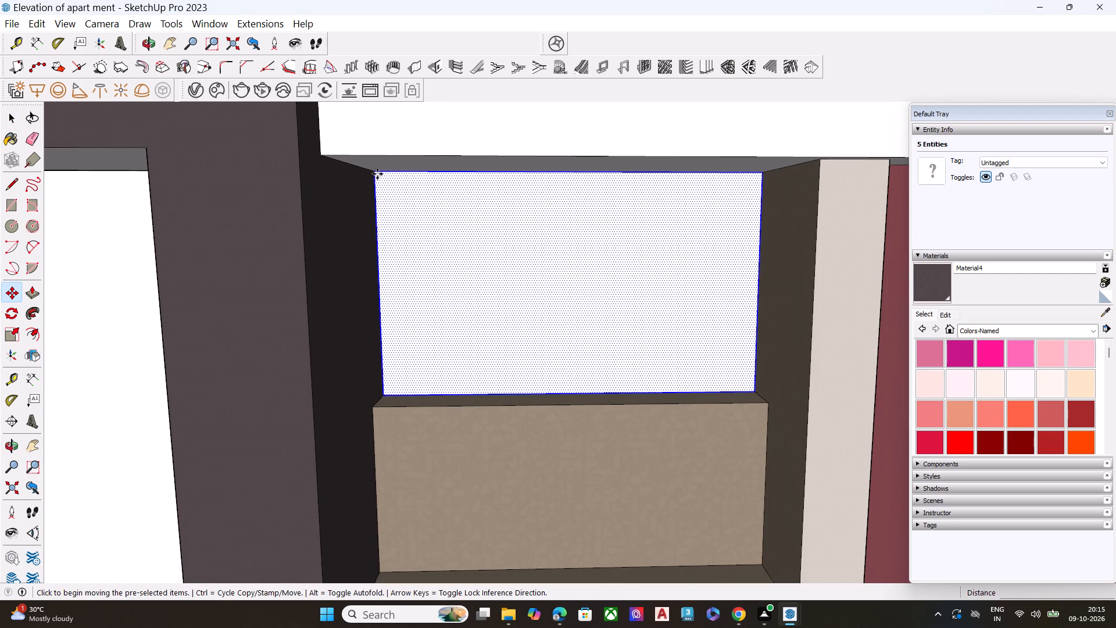
scroll(262, 206, down, 7)
scroll(270, 212, up, 1)
scroll(276, 213, down, 1)
scroll(362, 225, down, 7)
scroll(12, 210, down, 9)
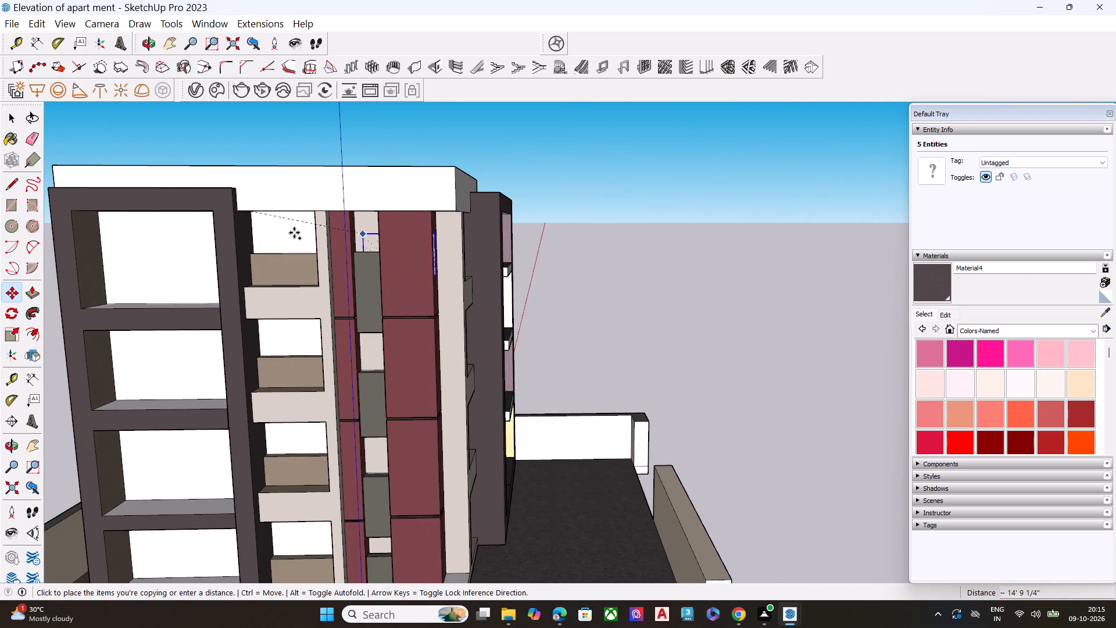
scroll(263, 235, down, 6)
scroll(194, 237, up, 1)
scroll(194, 237, down, 2)
scroll(399, 429, down, 7)
scroll(370, 302, down, 3)
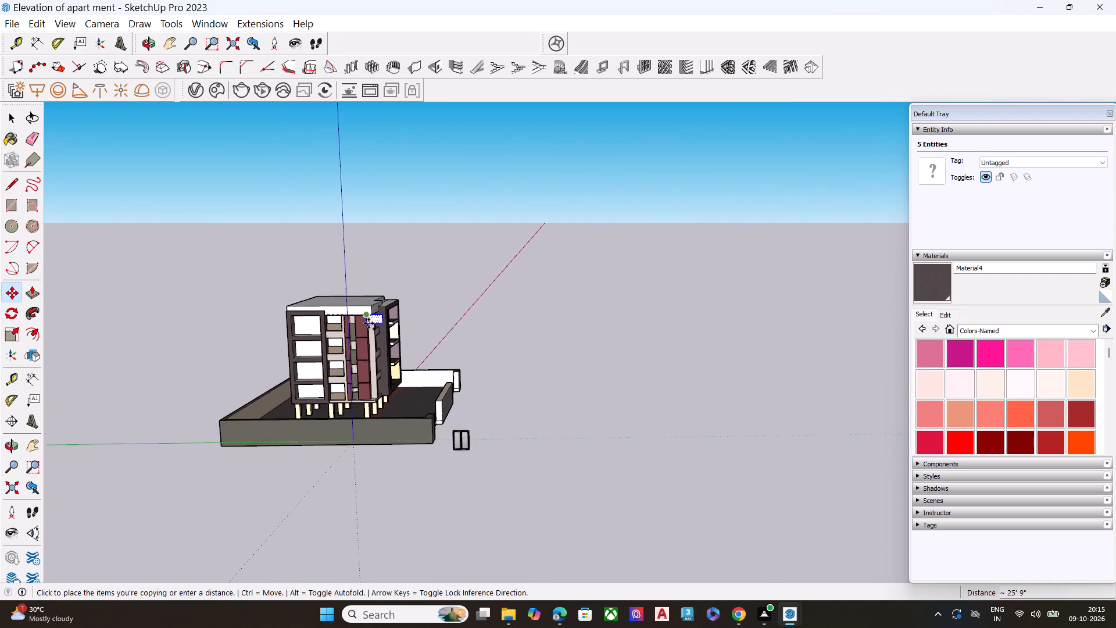
scroll(369, 323, down, 4)
scroll(417, 437, up, 8)
scroll(419, 387, up, 16)
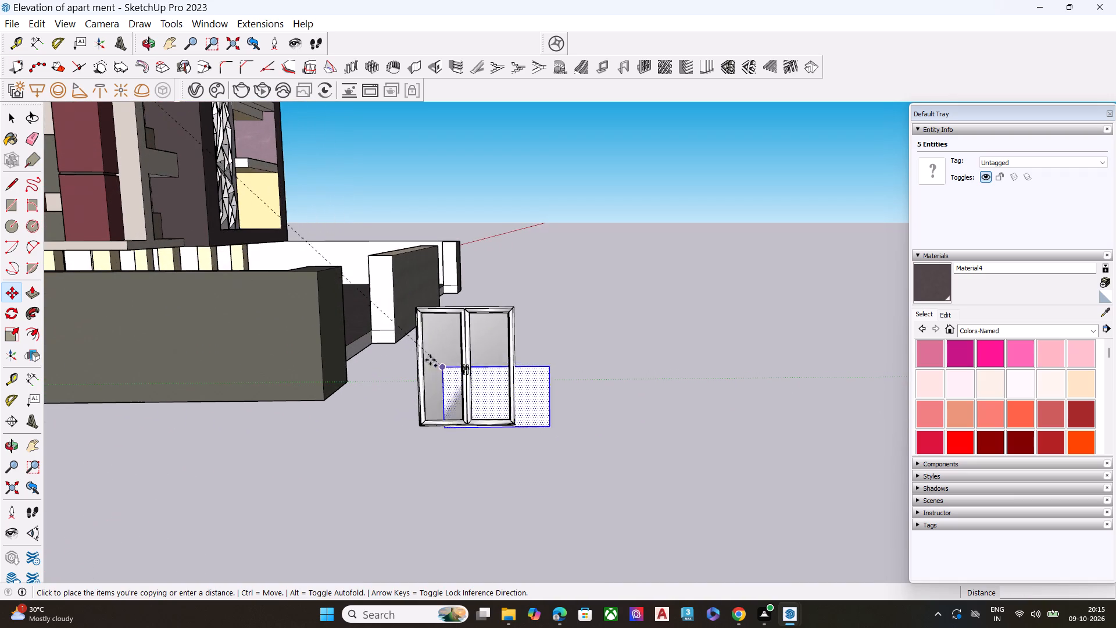
scroll(417, 306, up, 3)
scroll(419, 310, down, 1)
scroll(420, 311, up, 6)
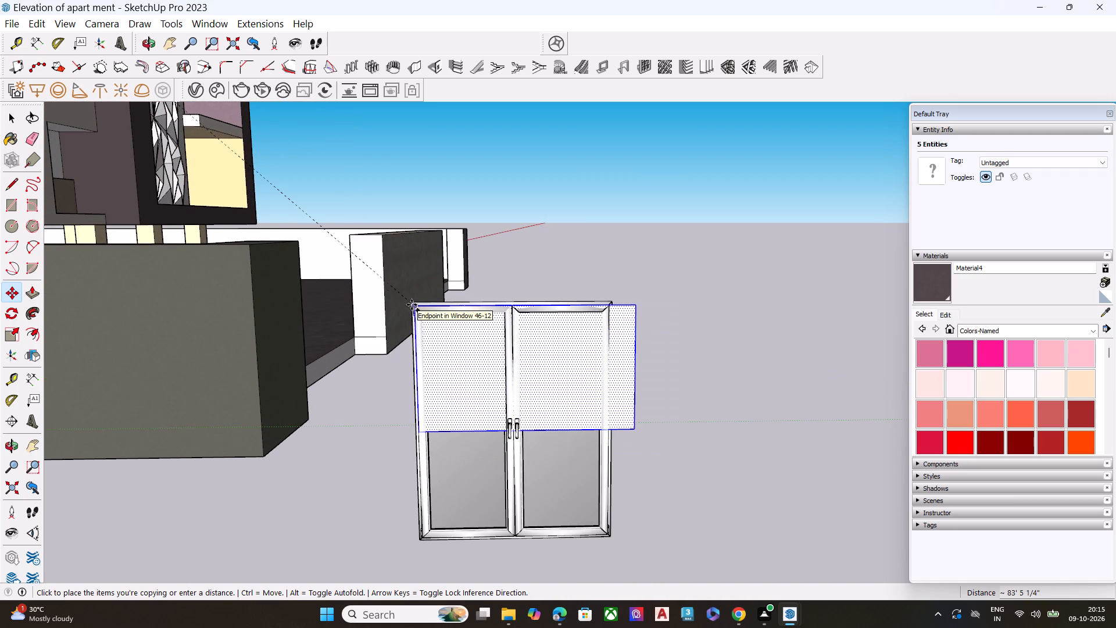
click(412, 305)
Scale the Window 46-12 component's height along the blue axis by 0.55, close to the copied face's lower edge.
key(space)
click(512, 484)
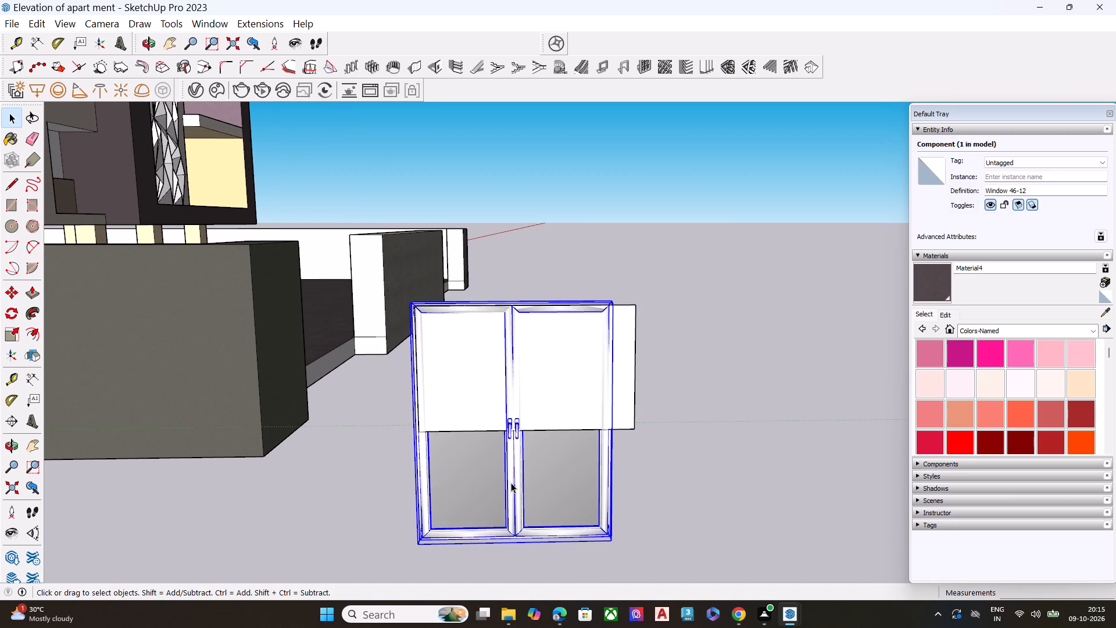
key(s)
middle_drag(513, 537, 539, 338)
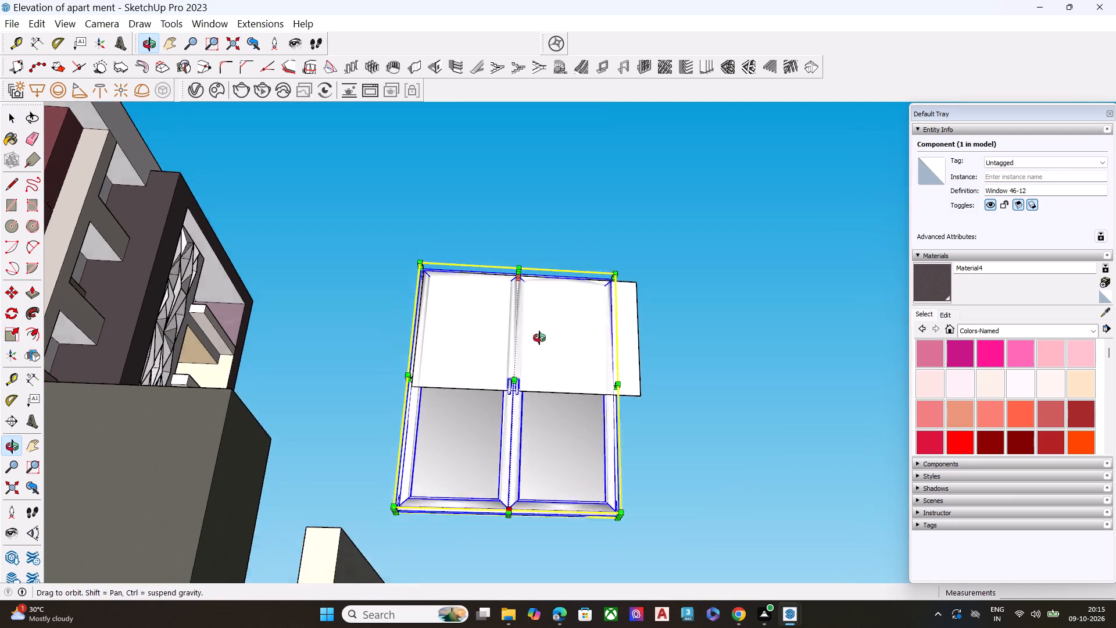
middle_drag(539, 338, 542, 334)
scroll(491, 472, up, 7)
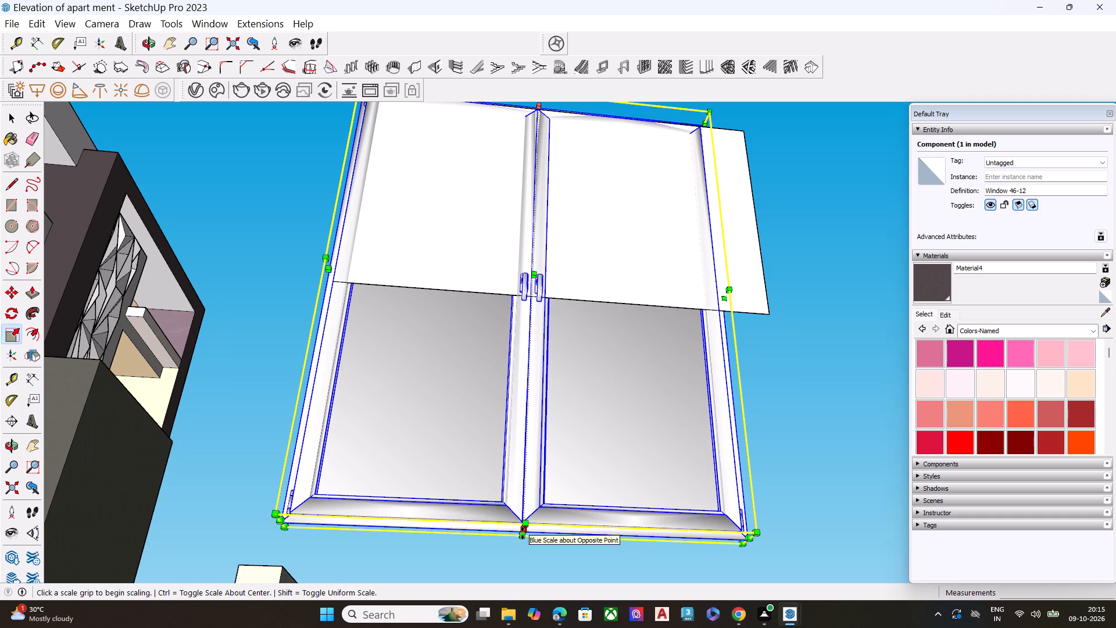
click(523, 533)
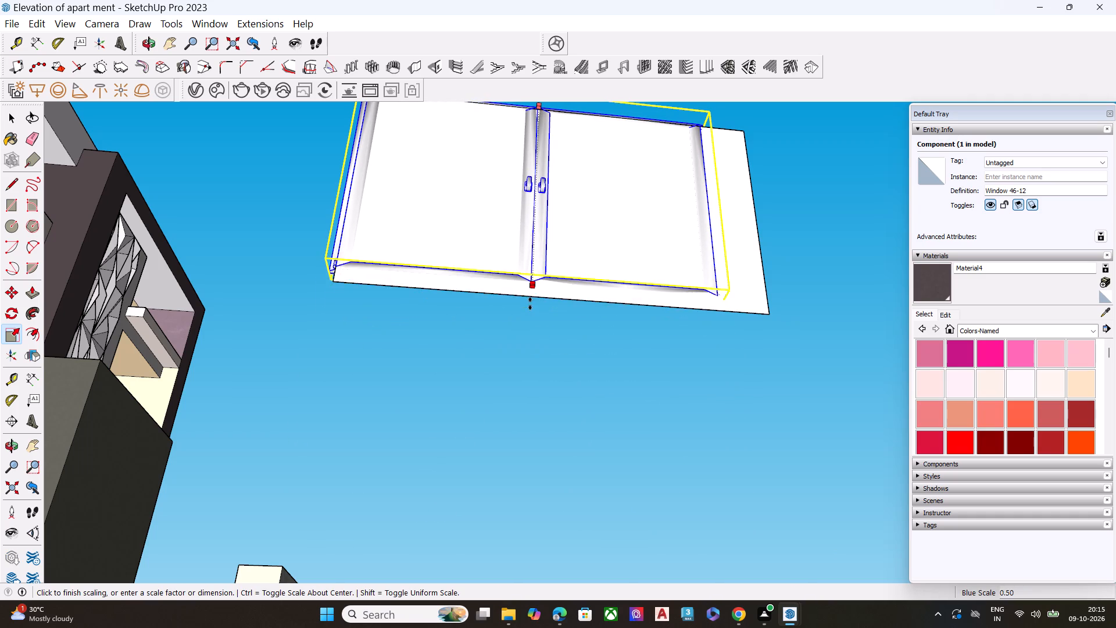
click(532, 307)
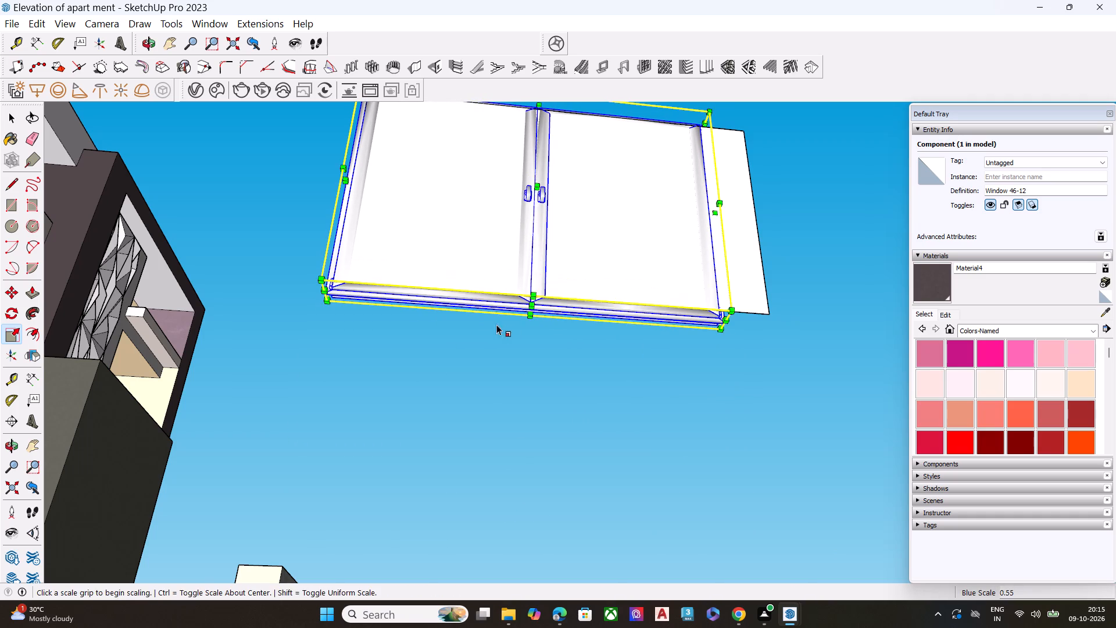
Scale the Window 46-12 component's width along the red axis by about 1.12 to match the copied face.
scroll(496, 269, up, 1)
middle_drag(496, 267, 451, 467)
middle_drag(662, 266, 500, 374)
scroll(736, 267, up, 2)
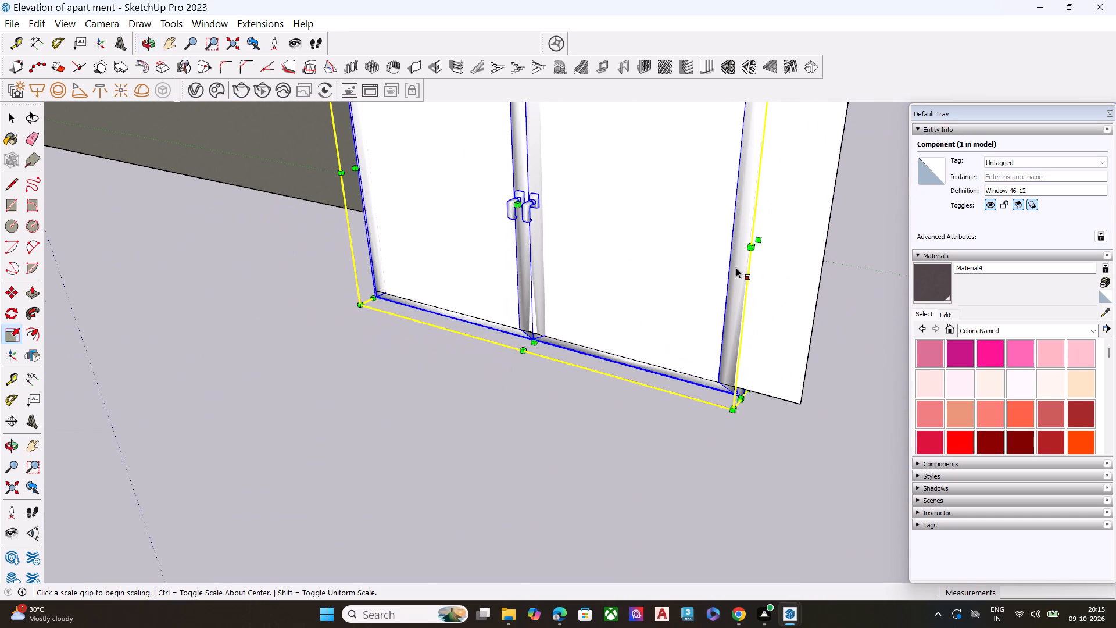
scroll(736, 267, up, 4)
click(770, 219)
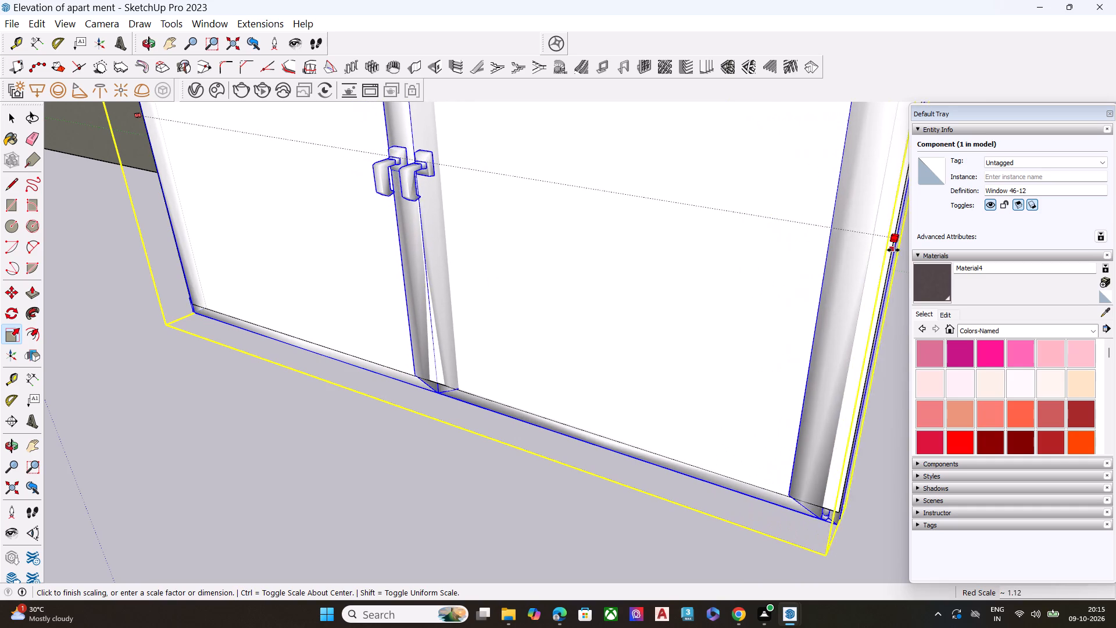
click(893, 263)
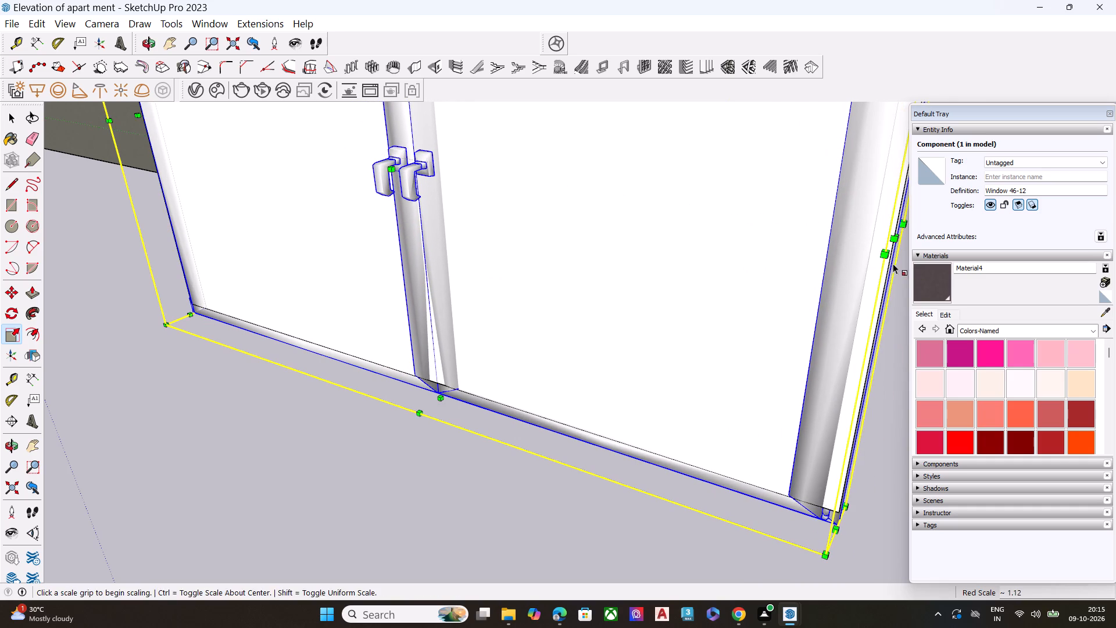
key(space)
Move the Window 46-12 component by its bottom corner into the top-floor opening, onto the corner above the tan parapet.
middle_drag(782, 270, 393, 259)
scroll(467, 261, down, 4)
scroll(494, 266, up, 1)
scroll(499, 266, down, 3)
scroll(512, 268, up, 1)
scroll(514, 269, down, 2)
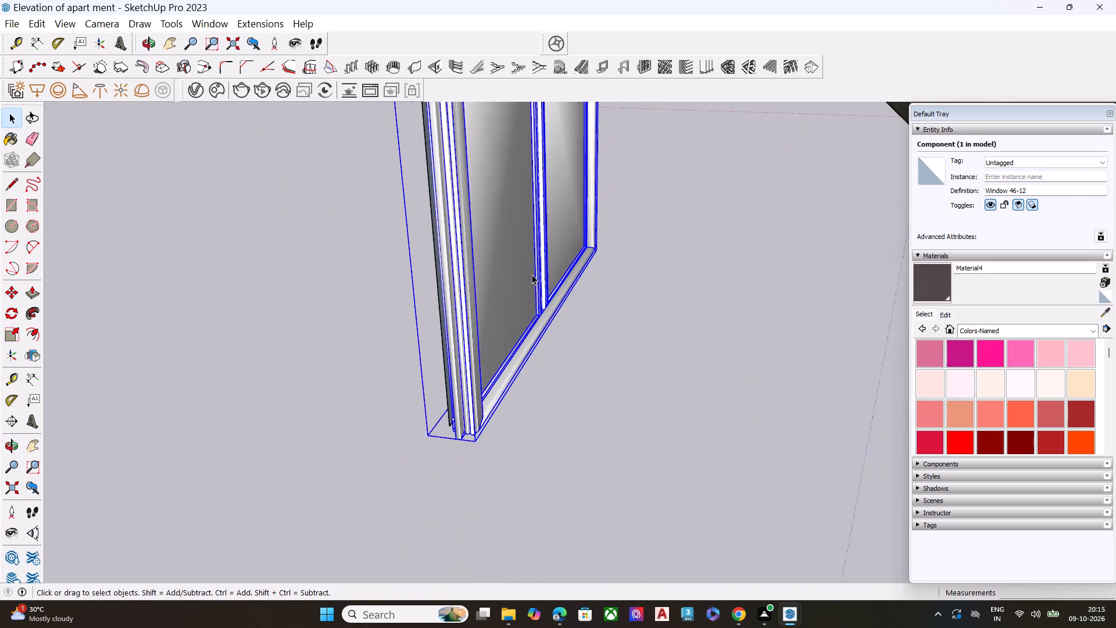
scroll(532, 274, down, 1)
middle_click(474, 317)
key(m)
scroll(480, 422, up, 5)
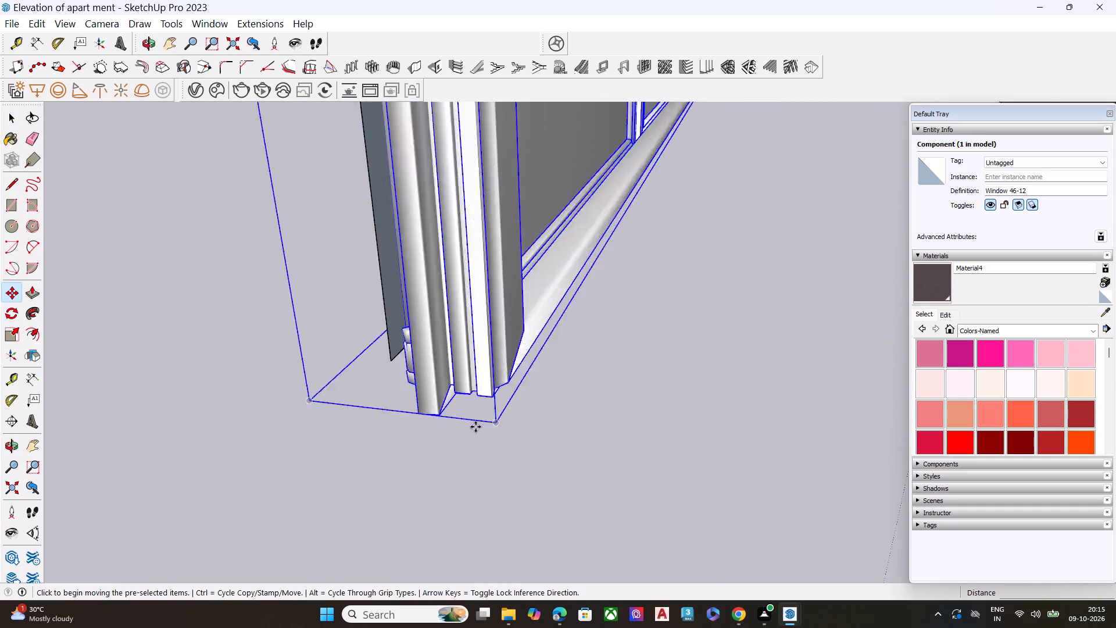
scroll(475, 427, up, 4)
scroll(475, 427, down, 1)
scroll(475, 427, up, 1)
scroll(469, 411, down, 4)
click(496, 405)
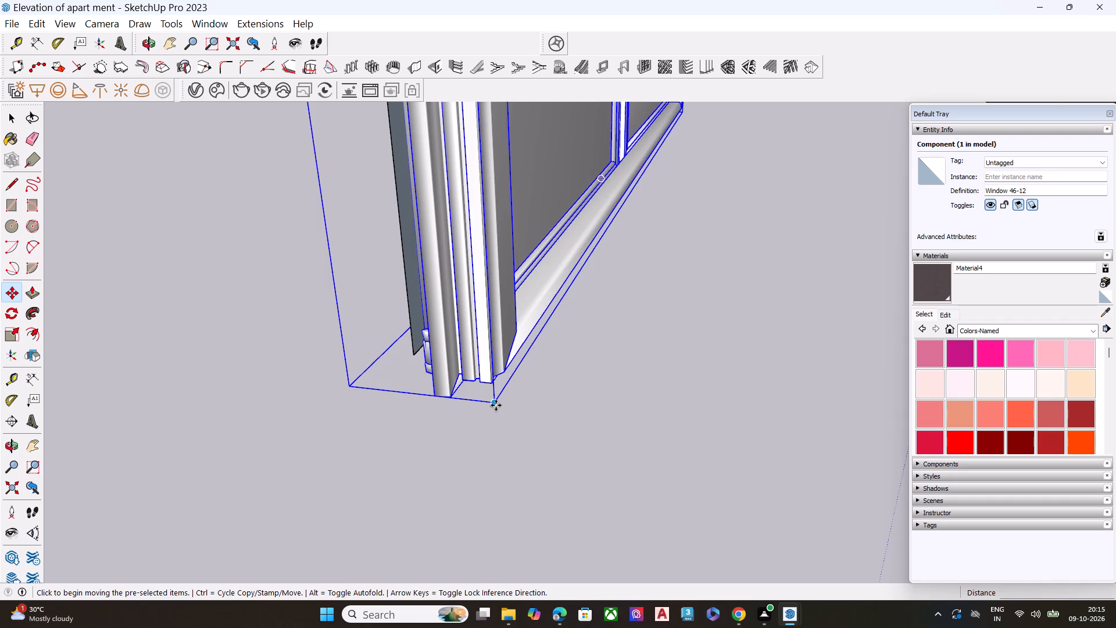
scroll(198, 304, down, 7)
middle_drag(0, 276, 411, 295)
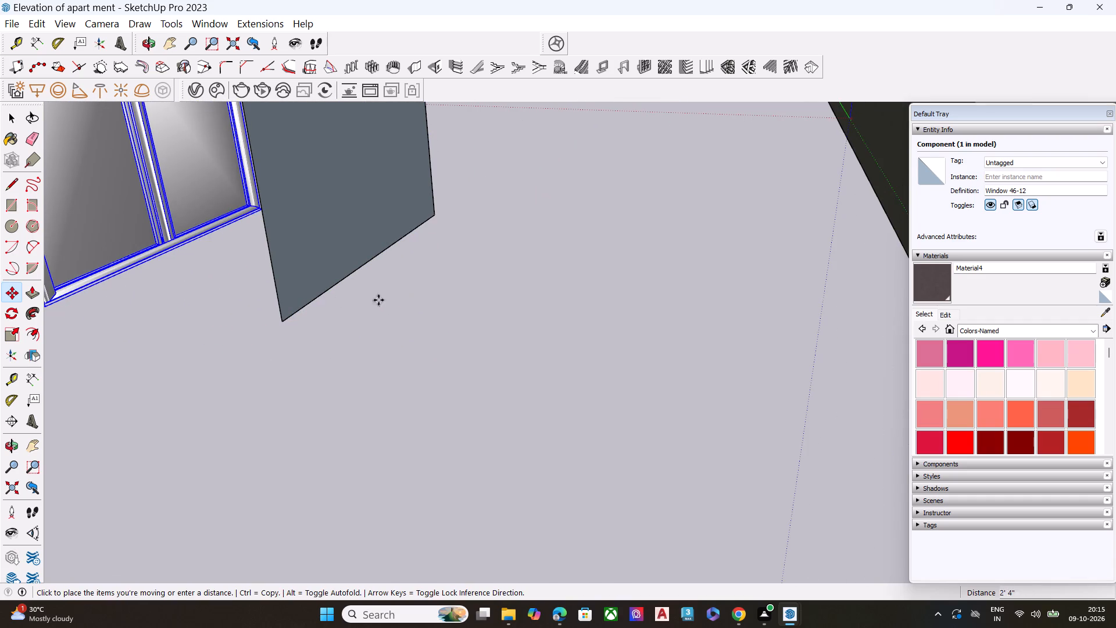
scroll(325, 267, down, 3)
scroll(348, 275, up, 1)
scroll(349, 275, down, 6)
middle_drag(169, 299, 551, 276)
scroll(392, 266, down, 8)
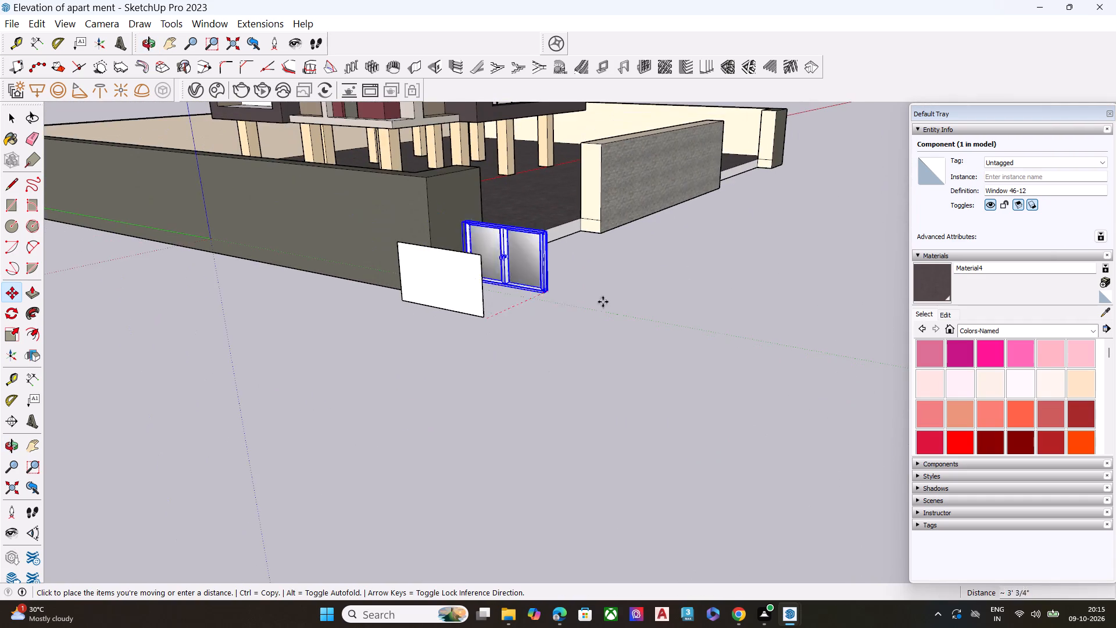
scroll(621, 305, down, 1)
scroll(629, 306, up, 2)
scroll(631, 307, down, 14)
middle_drag(406, 105, 448, 118)
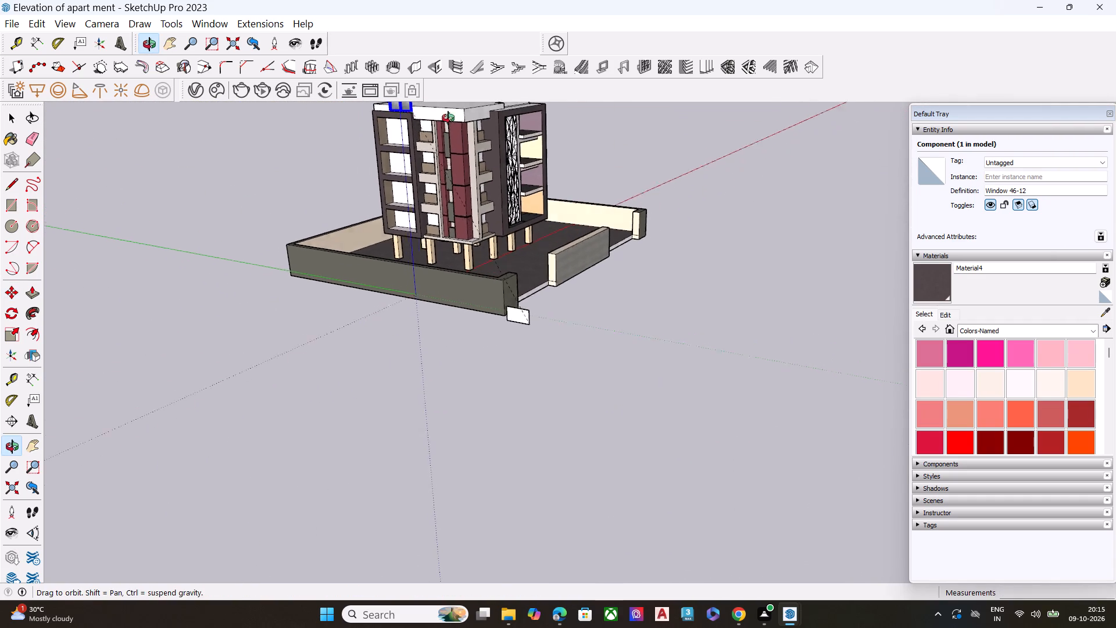
middle_drag(448, 118, 489, 117)
scroll(420, 144, up, 18)
scroll(475, 281, down, 6)
scroll(498, 310, up, 1)
scroll(501, 313, down, 4)
scroll(403, 187, up, 6)
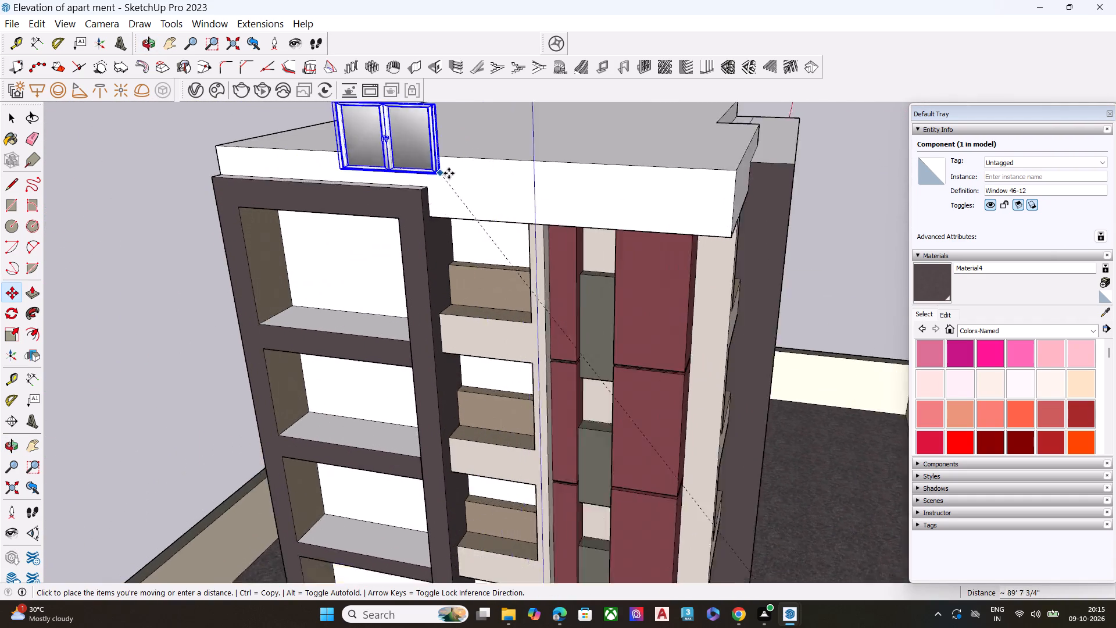
scroll(449, 173, up, 2)
middle_drag(505, 254, 518, 122)
scroll(538, 171, up, 7)
scroll(573, 215, up, 10)
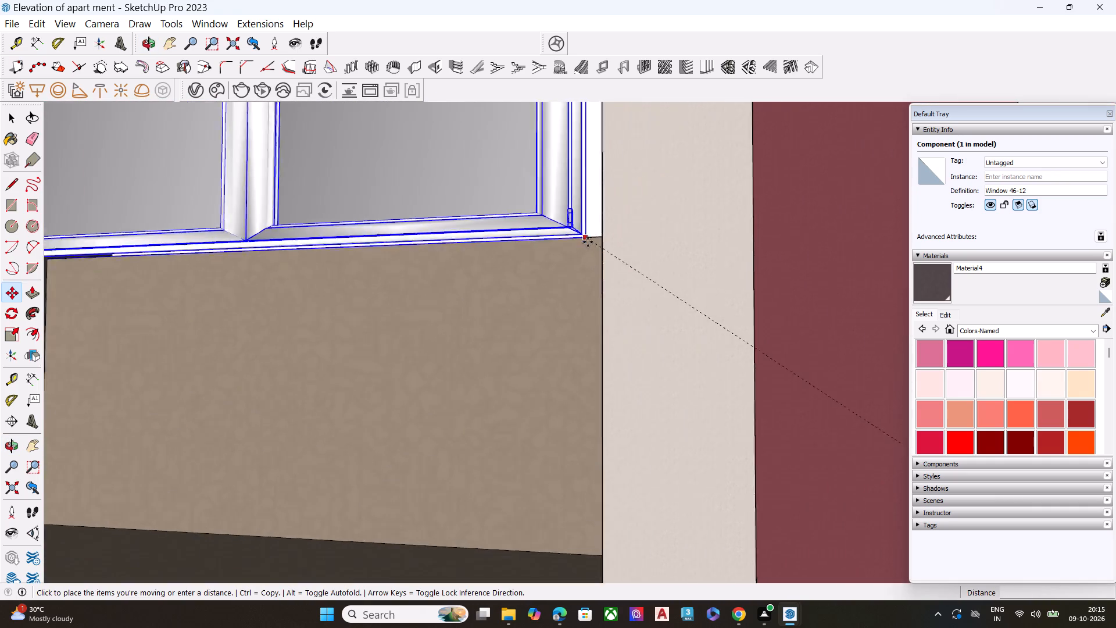
scroll(588, 242, up, 1)
middle_drag(604, 244, 707, 307)
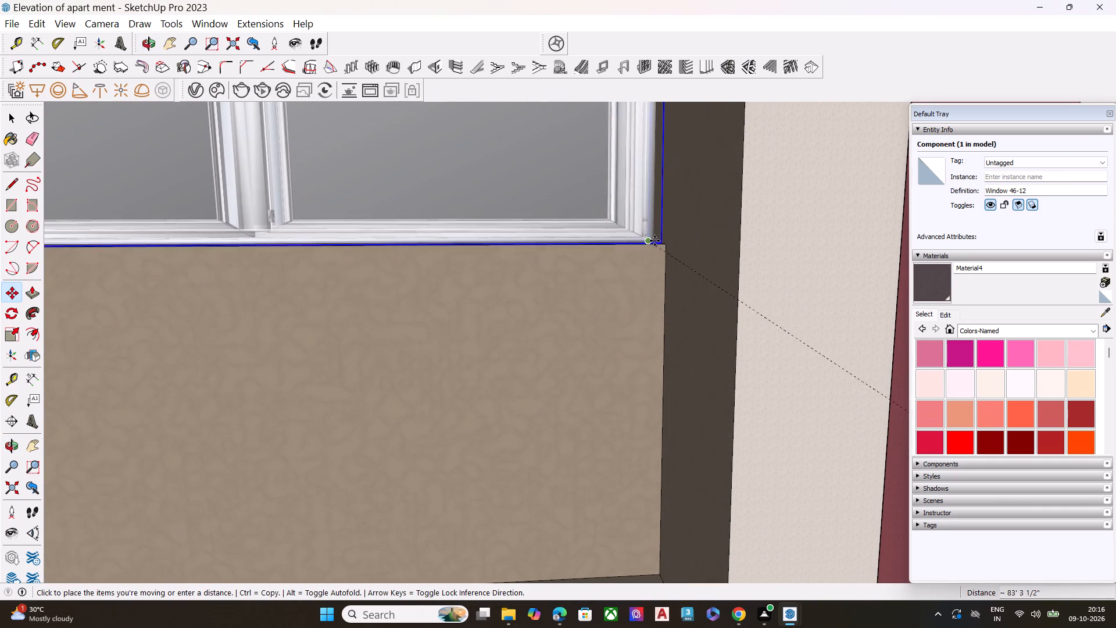
click(654, 241)
key(space)
Scale the placed Window 46-12 component's height along the blue axis by 0.83.
scroll(469, 213, down, 9)
scroll(459, 231, up, 1)
scroll(463, 243, down, 11)
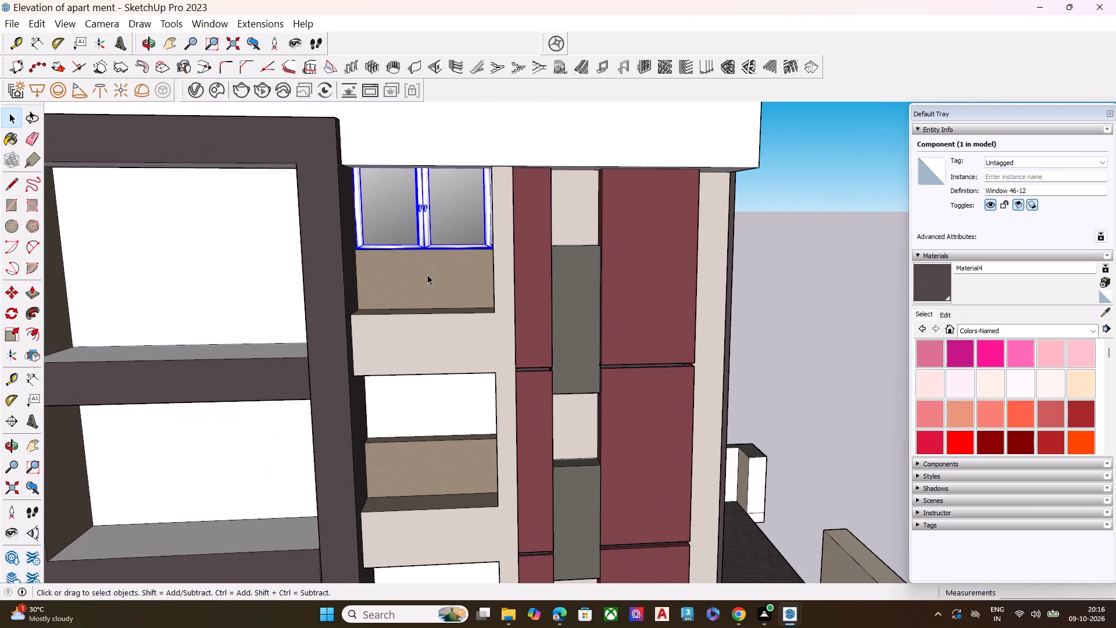
middle_drag(426, 187, 430, 163)
scroll(430, 162, up, 8)
key(s)
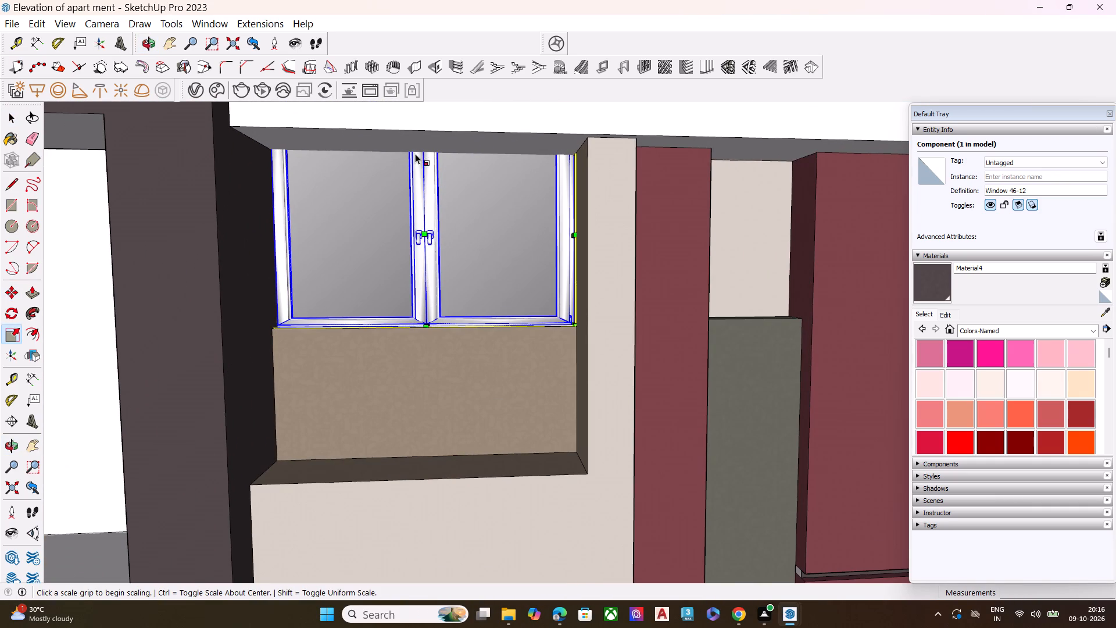
scroll(422, 142, up, 4)
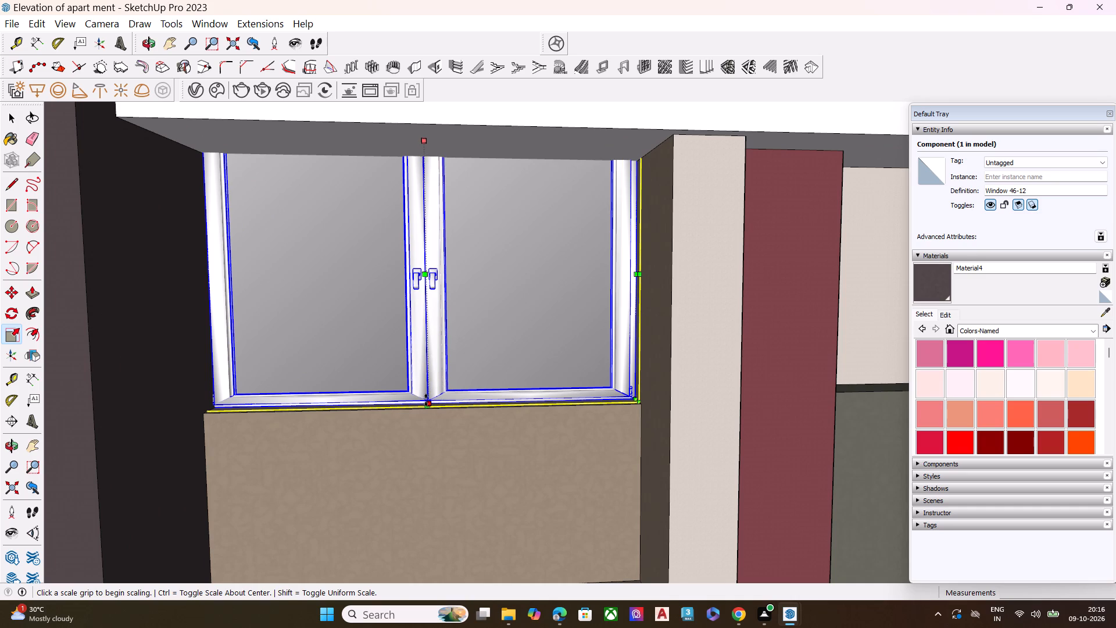
click(427, 399)
click(430, 360)
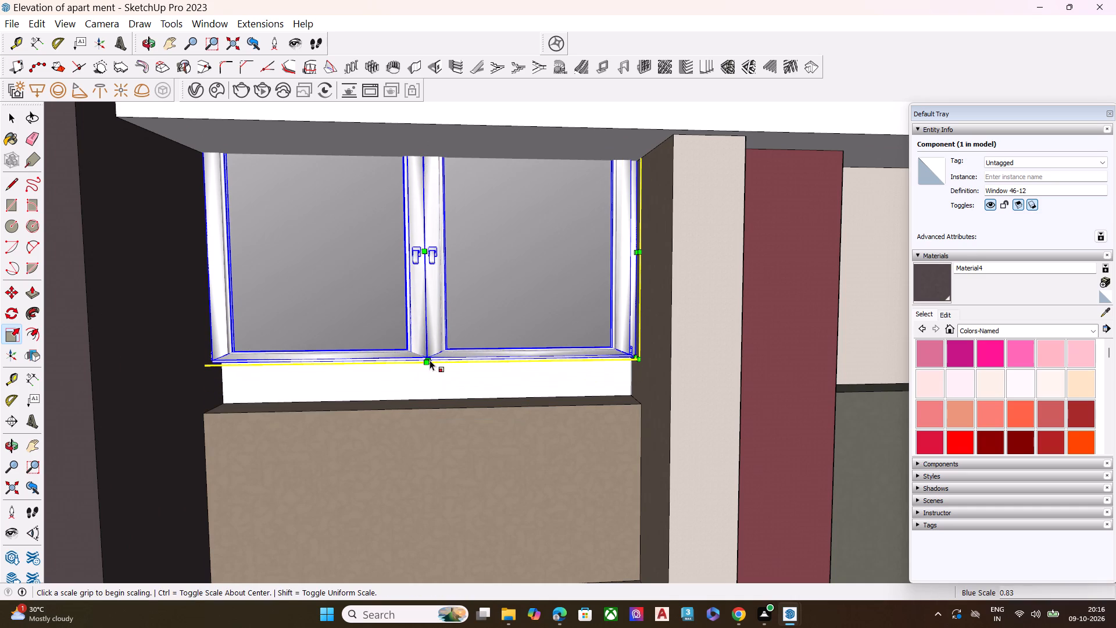
Move the Window 46-12 component by its bottom corner down onto the back corner of the top-floor tan parapet.
key(m)
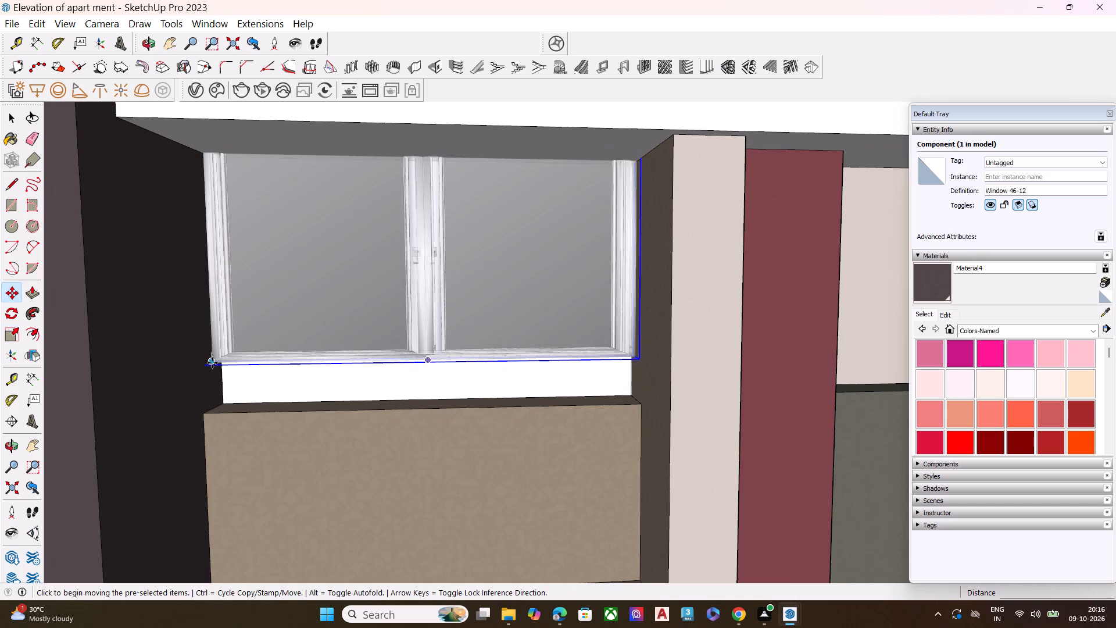
click(212, 363)
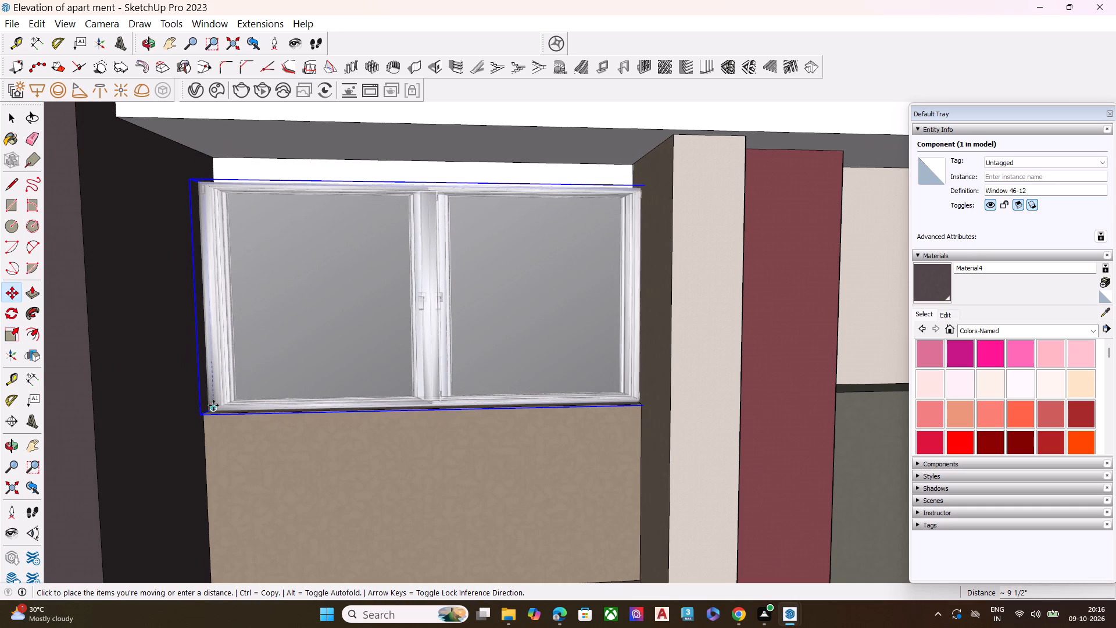
click(223, 397)
Scale the top-floor window's height along the blue axis by about 1.13 so it reaches the opening's ceiling.
middle_drag(398, 190, 429, 229)
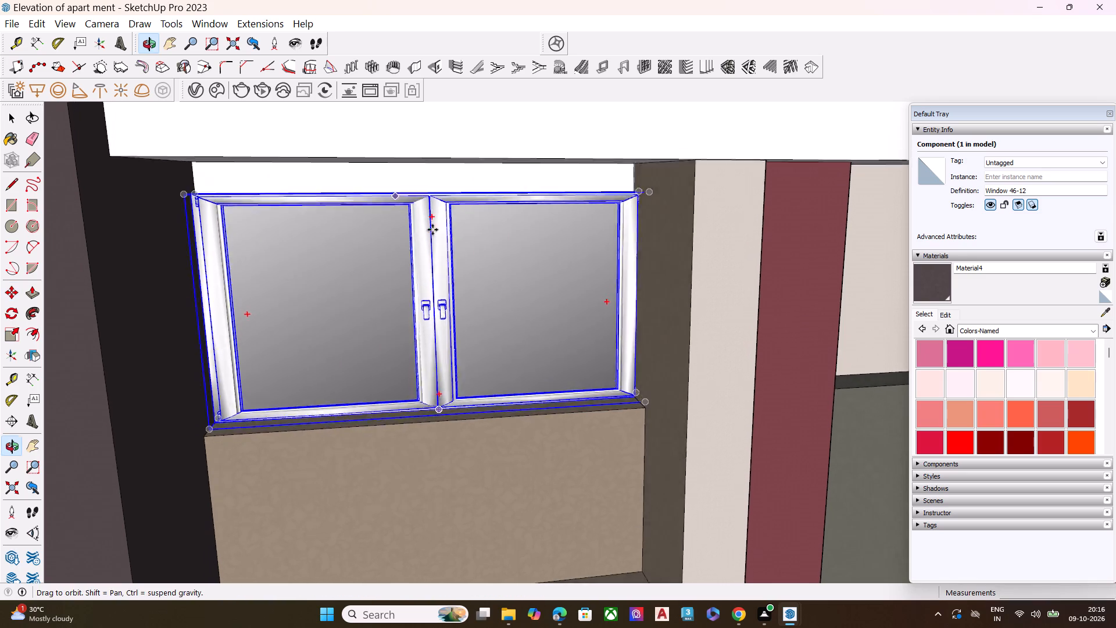
scroll(457, 205, up, 8)
middle_drag(414, 176, 387, 201)
scroll(388, 199, up, 4)
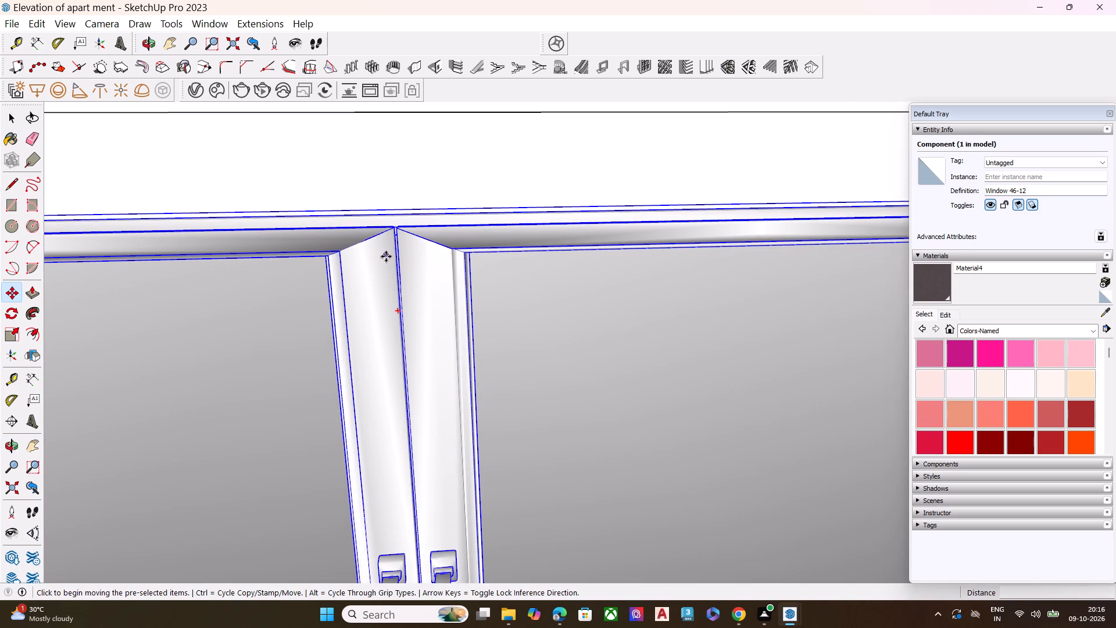
key(s)
click(399, 212)
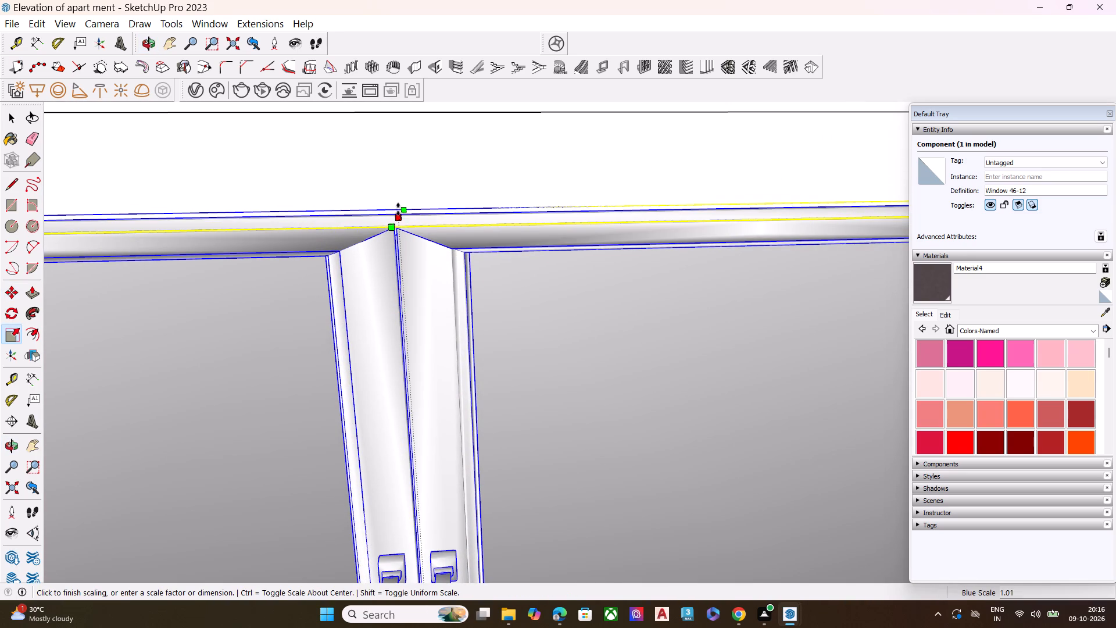
scroll(395, 167, down, 7)
middle_drag(388, 159, 392, 109)
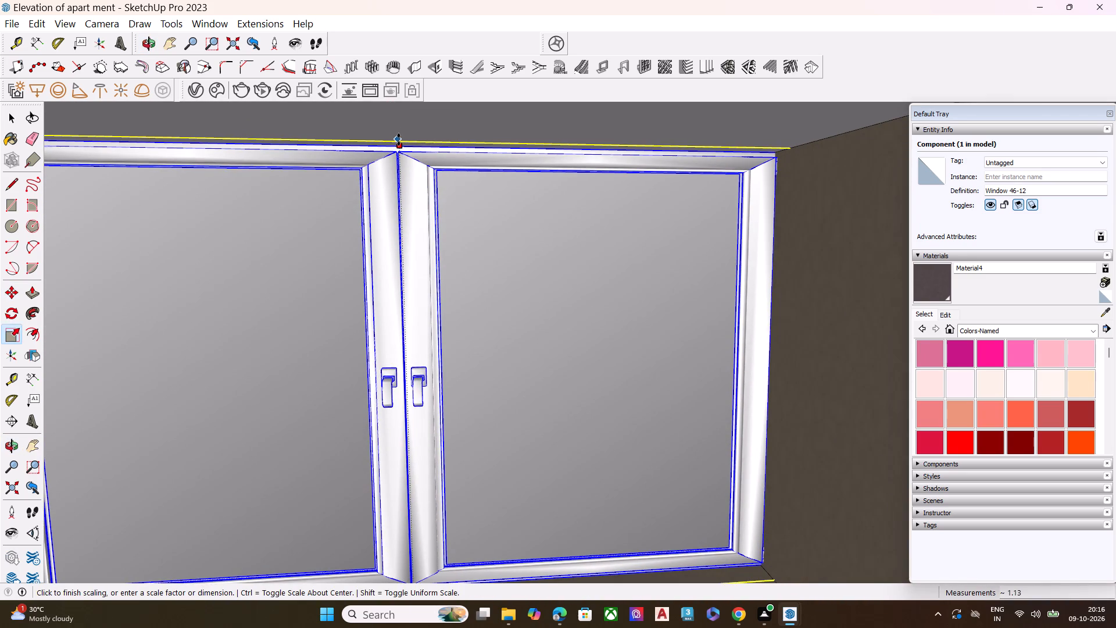
click(399, 140)
key(space)
Push the top face of the top-floor tan parapet down with Push/Pull, leaving a narrow gap under the window.
scroll(328, 133, down, 9)
scroll(380, 162, down, 8)
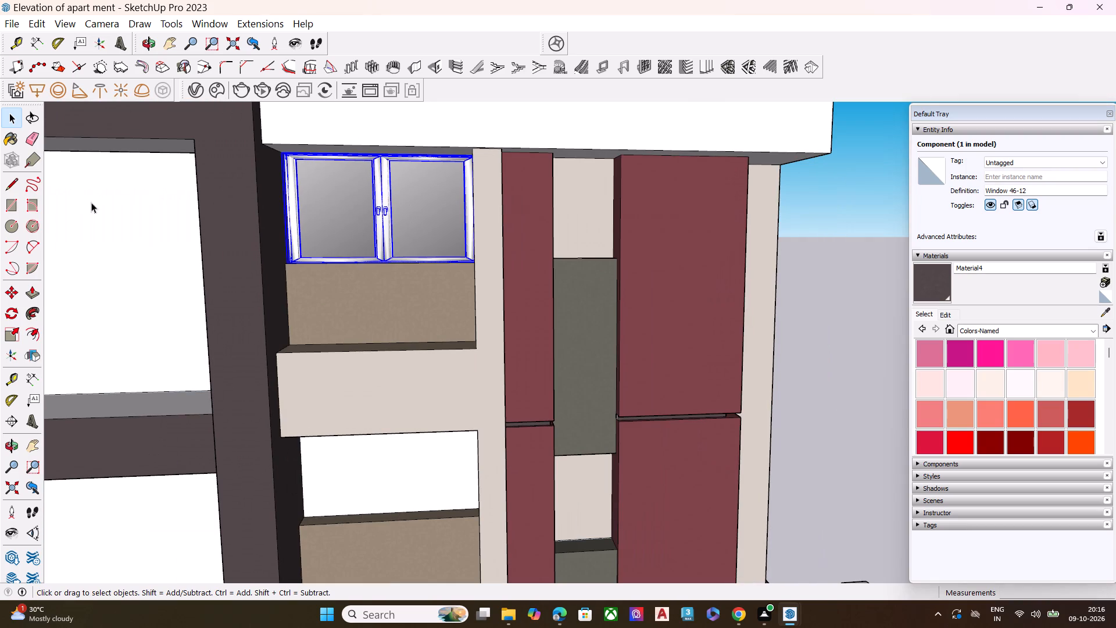
scroll(328, 237, down, 8)
scroll(365, 261, up, 5)
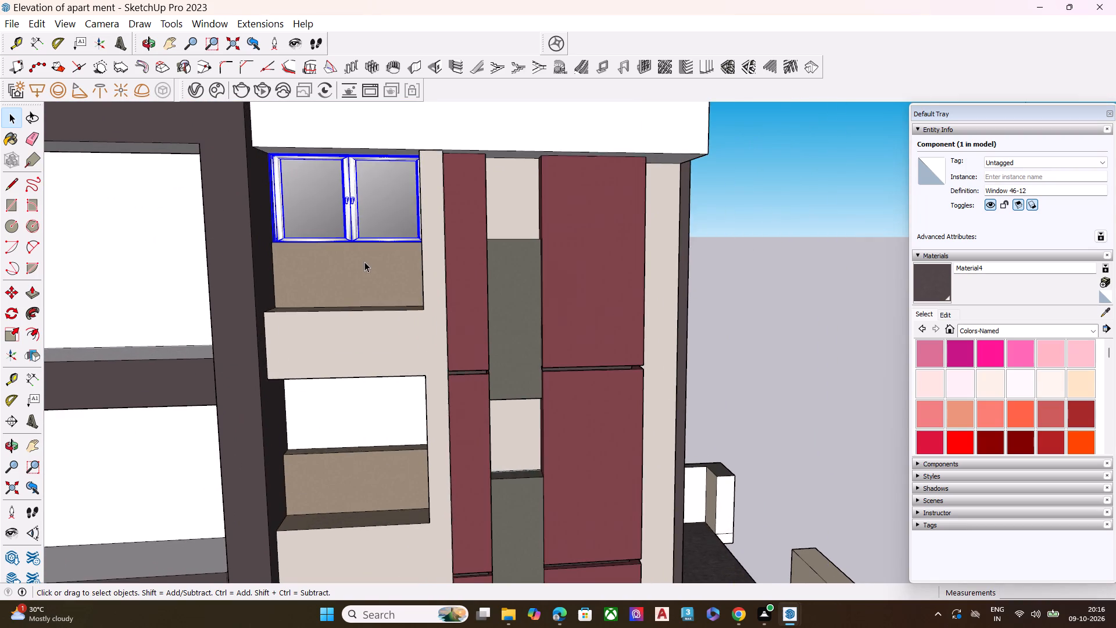
scroll(364, 262, up, 1)
middle_drag(331, 221, 369, 287)
scroll(374, 293, up, 8)
middle_drag(379, 317, 379, 330)
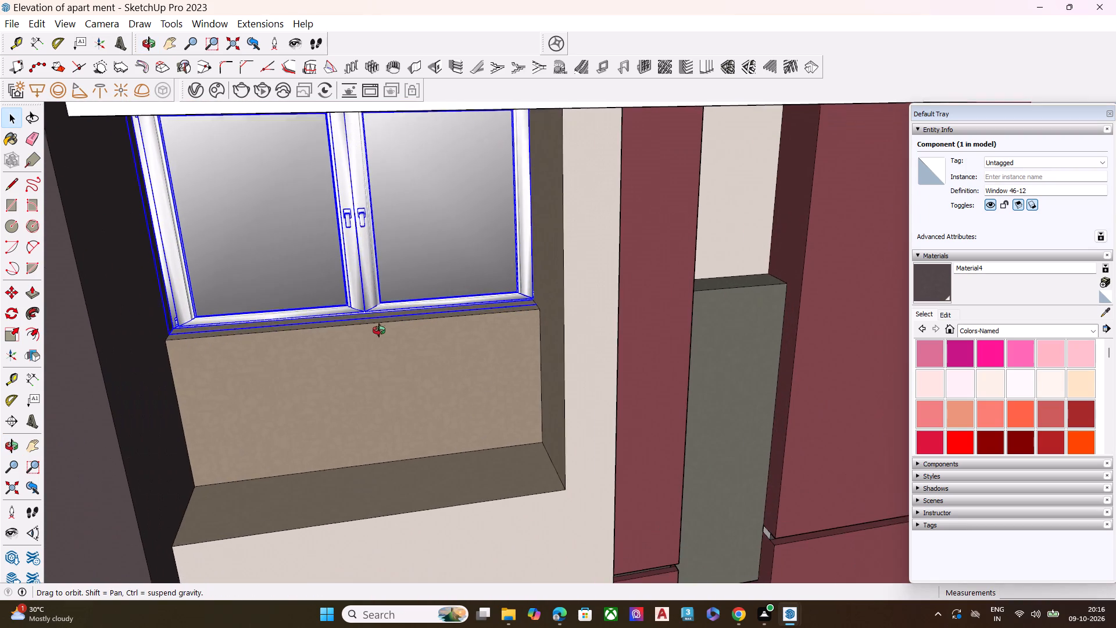
middle_drag(379, 330, 374, 361)
scroll(382, 357, up, 9)
key(space)
click(355, 312)
click(360, 320)
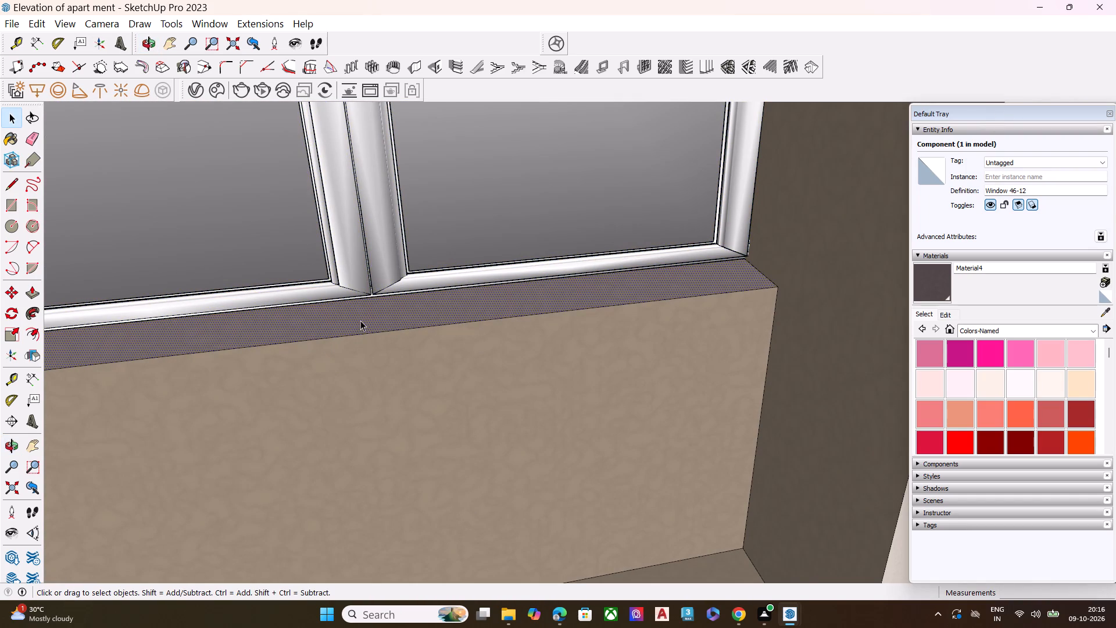
key(p)
click(360, 320)
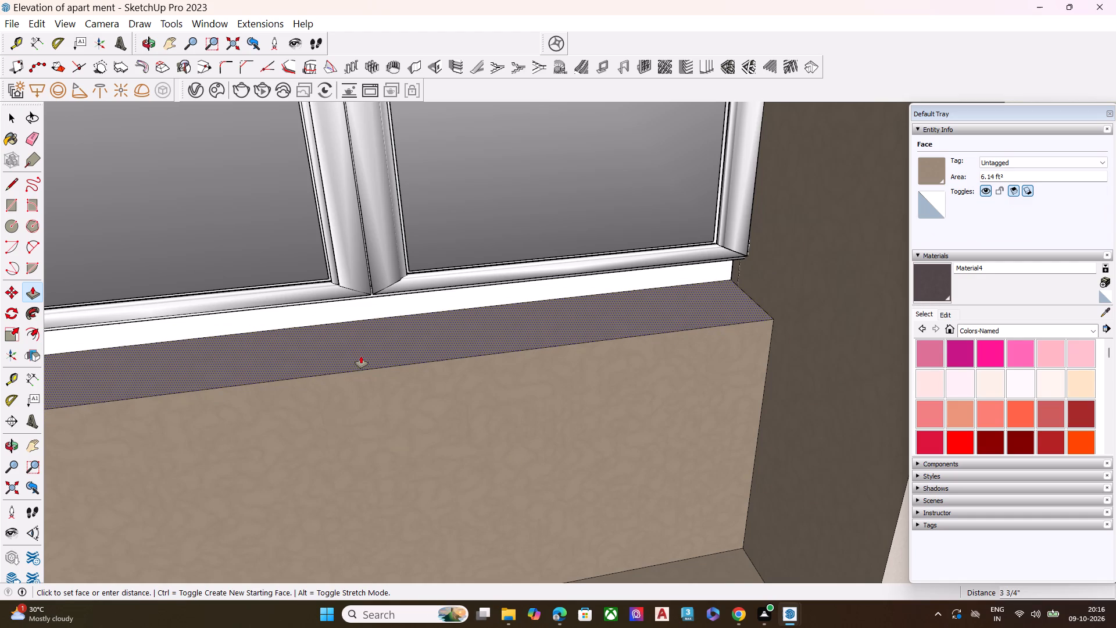
click(361, 356)
scroll(417, 237, down, 9)
scroll(446, 184, down, 1)
scroll(446, 184, up, 1)
scroll(446, 184, down, 8)
key(space)
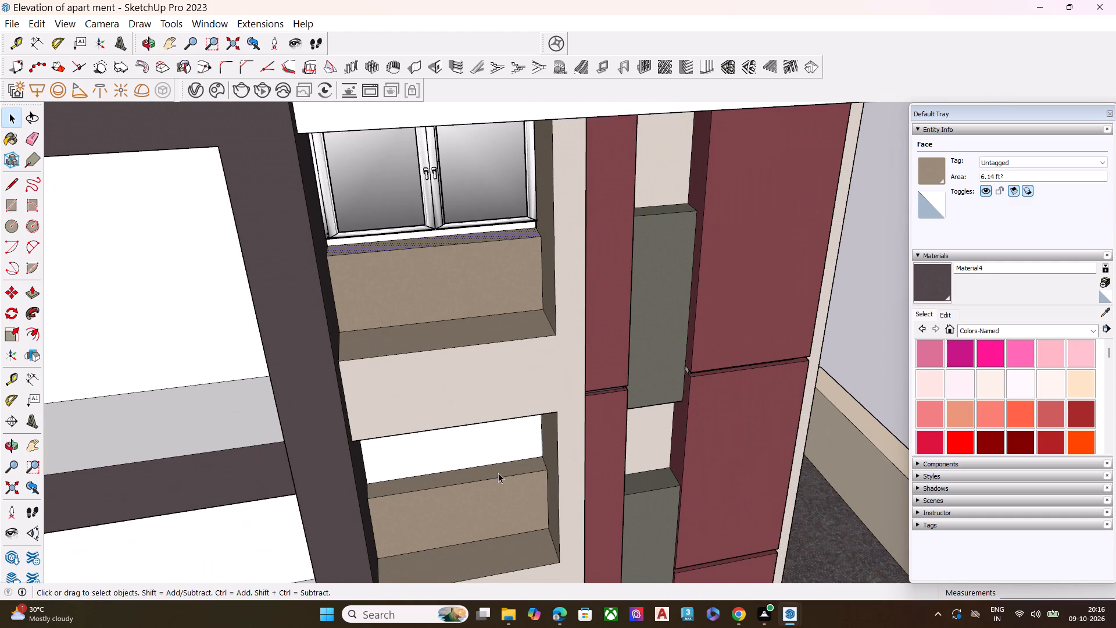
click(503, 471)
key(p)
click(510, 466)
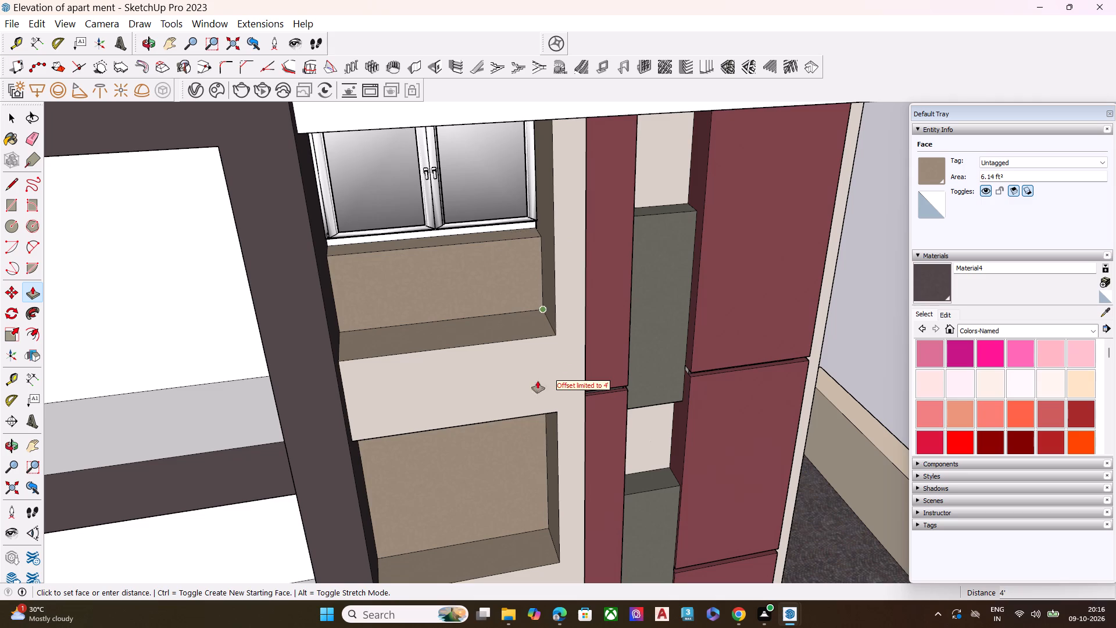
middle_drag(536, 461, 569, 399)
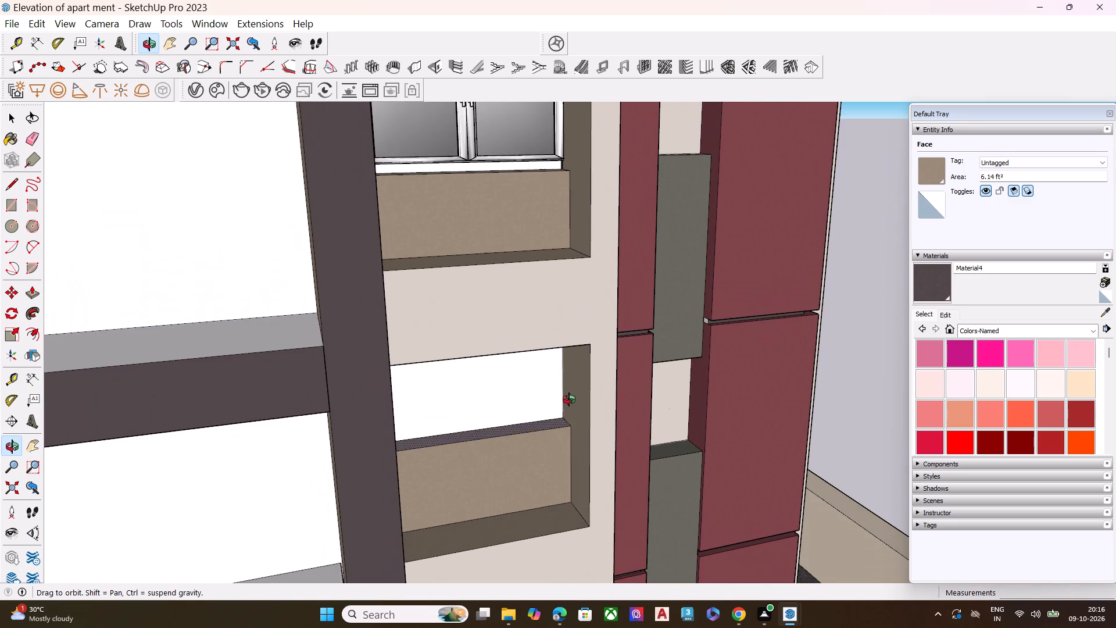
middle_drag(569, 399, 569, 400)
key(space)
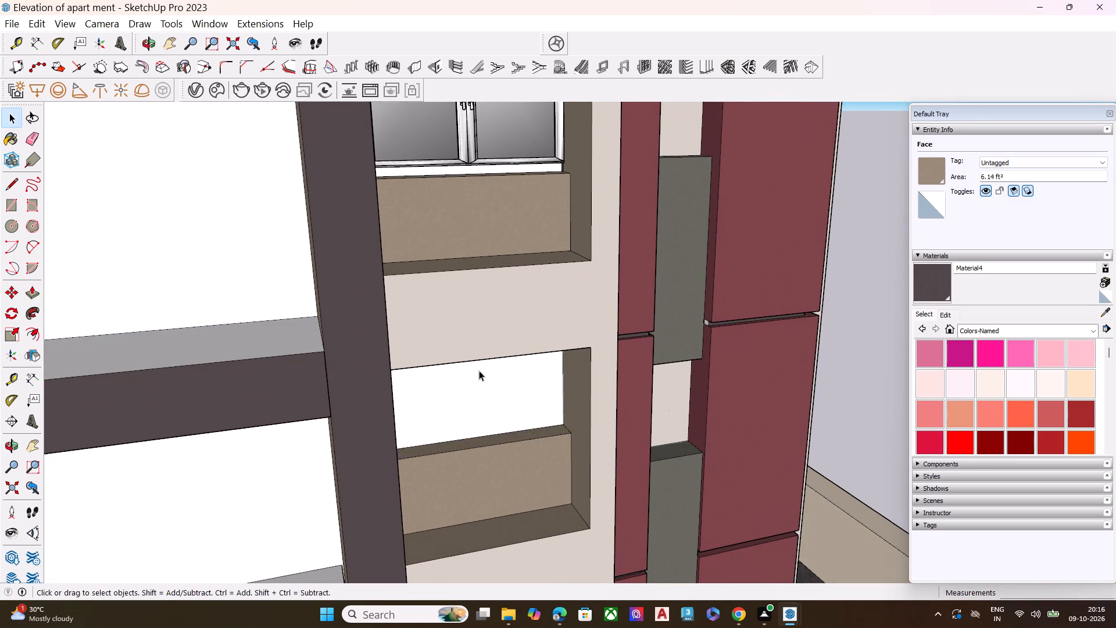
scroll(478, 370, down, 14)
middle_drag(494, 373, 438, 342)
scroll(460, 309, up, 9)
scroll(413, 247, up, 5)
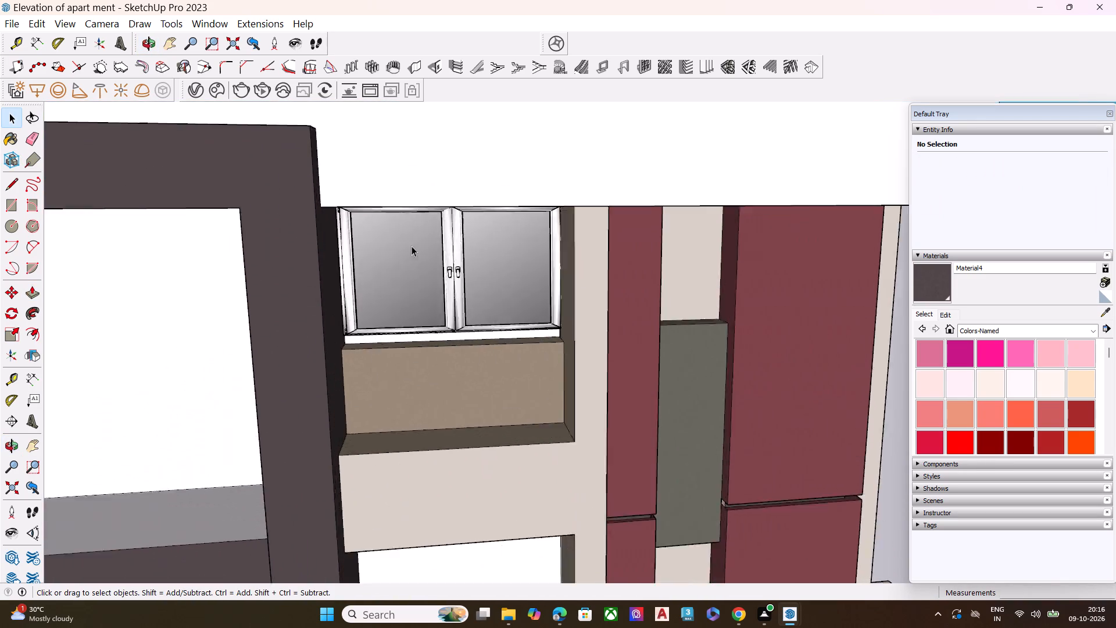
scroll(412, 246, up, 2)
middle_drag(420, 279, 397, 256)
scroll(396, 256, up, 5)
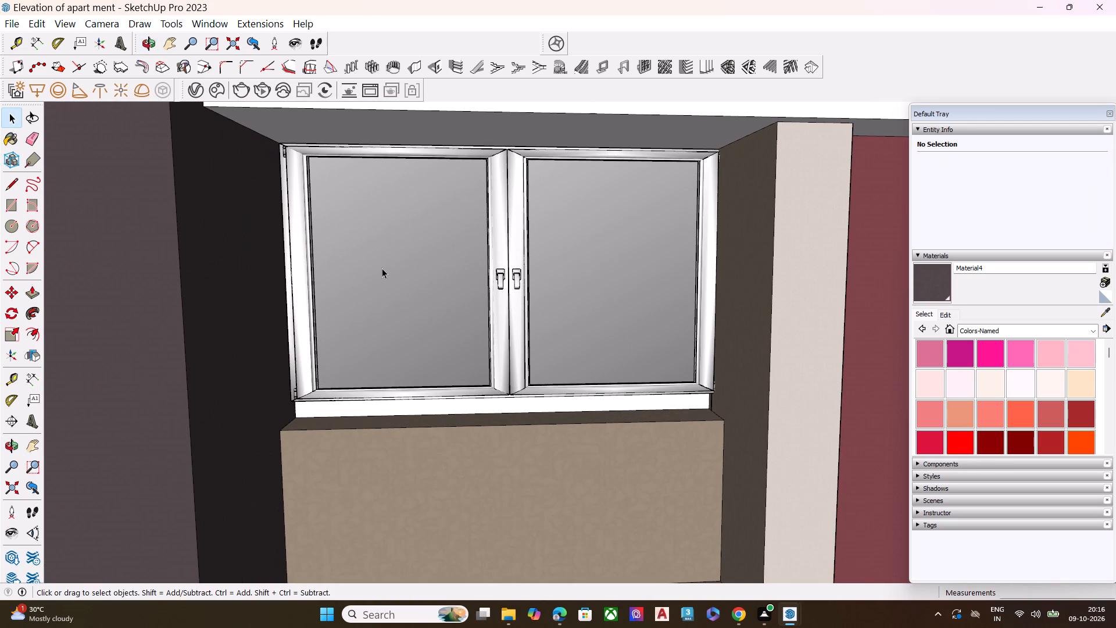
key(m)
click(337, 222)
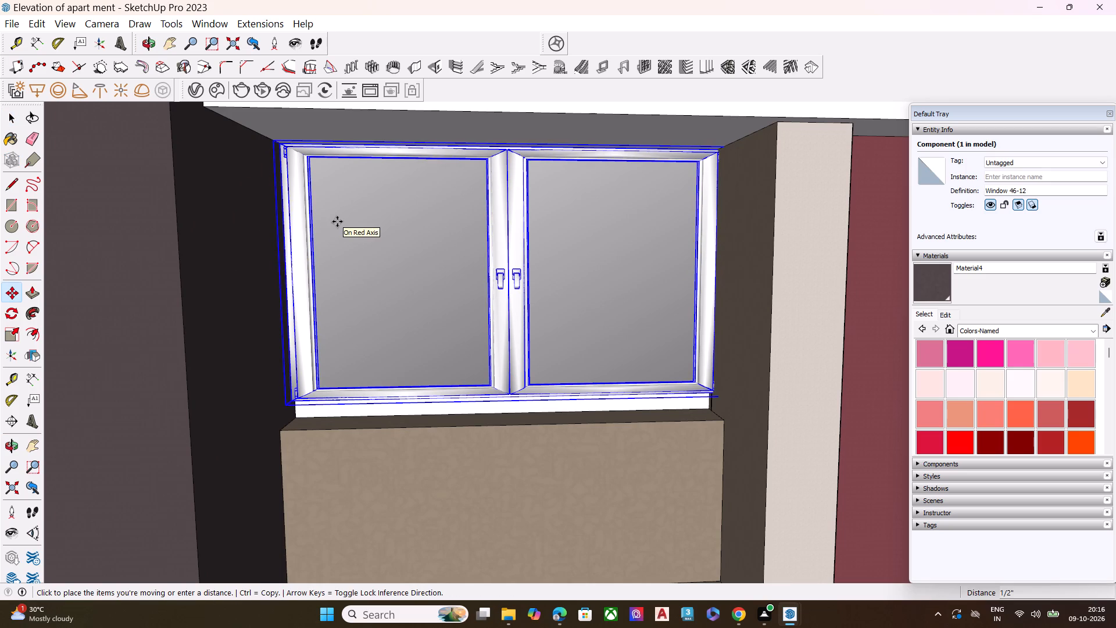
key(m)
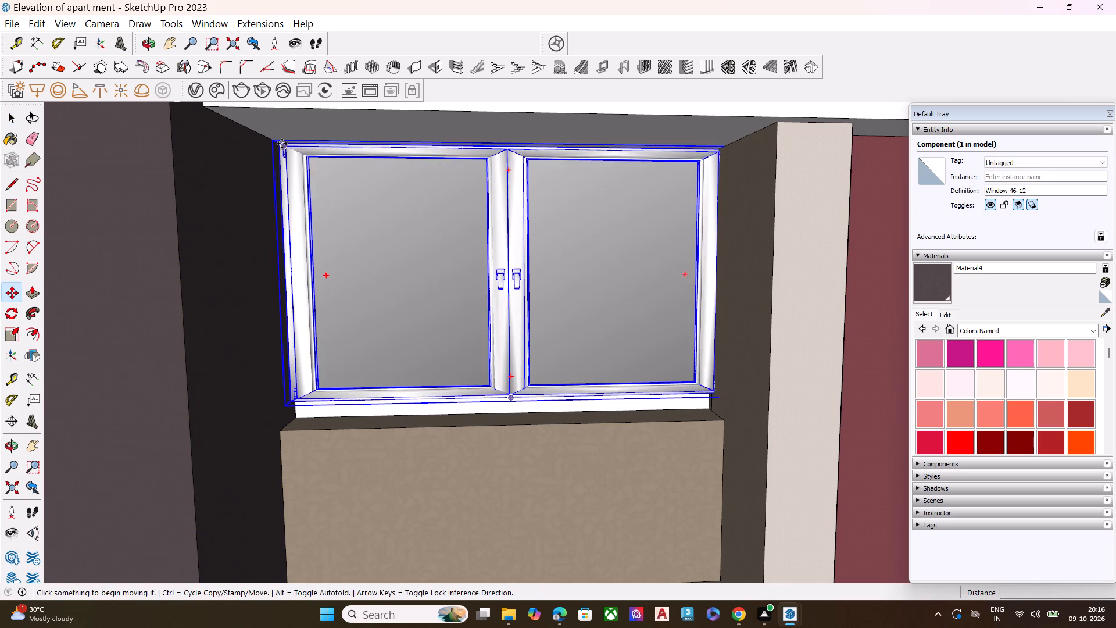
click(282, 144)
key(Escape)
Copy the top-floor window by its upper corner straight down about 10' 3/4" into the upper corner of the opening below.
scroll(289, 232, down, 8)
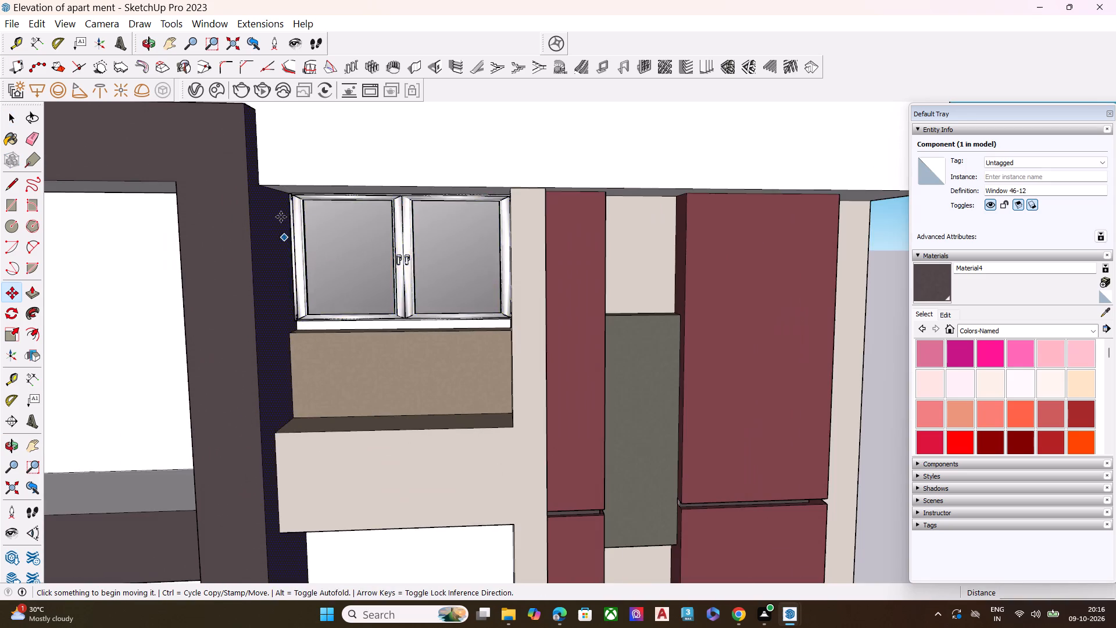
scroll(300, 194, up, 8)
click(282, 197)
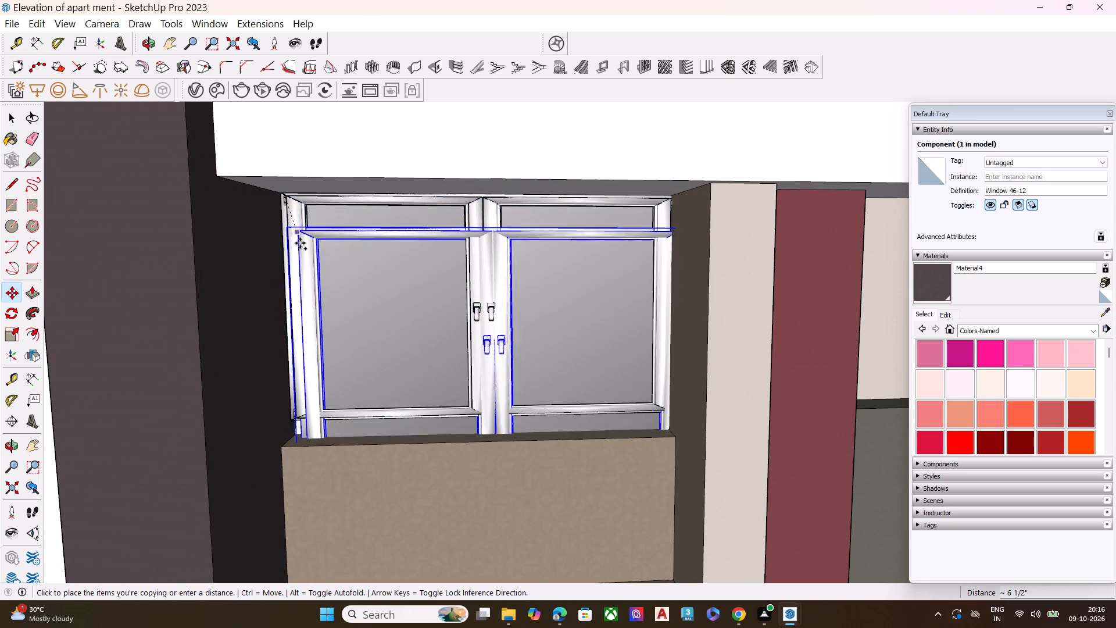
scroll(230, 299, down, 8)
scroll(319, 254, up, 1)
scroll(319, 254, down, 4)
scroll(320, 270, up, 1)
scroll(322, 280, down, 9)
scroll(313, 442, up, 2)
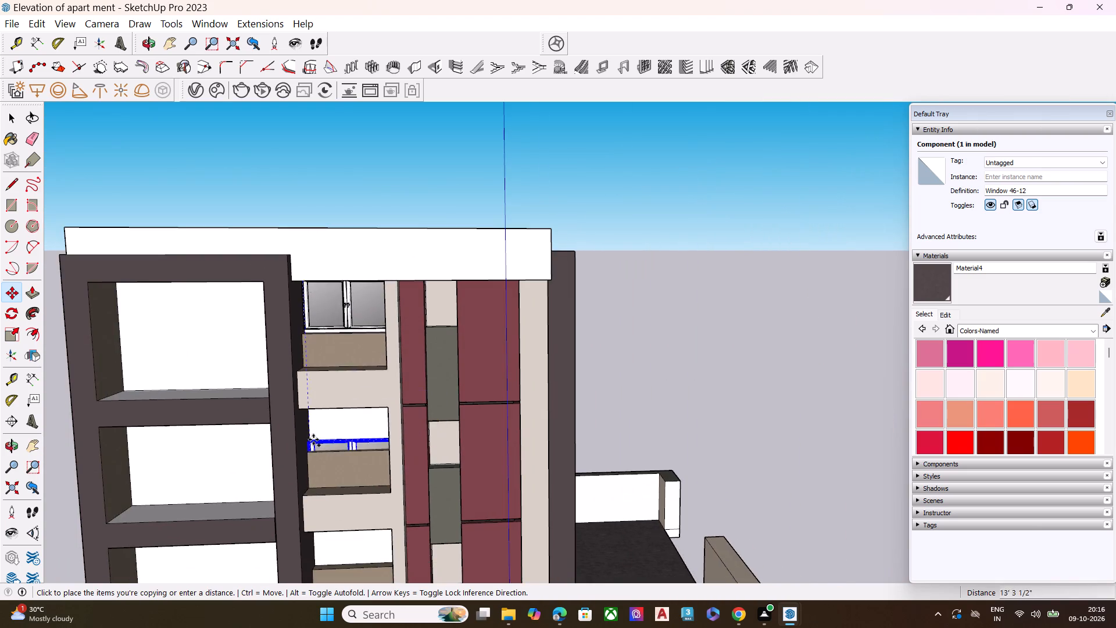
scroll(313, 440, up, 8)
middle_drag(314, 429, 323, 418)
scroll(293, 379, up, 1)
middle_drag(288, 375, 292, 315)
scroll(302, 328, up, 6)
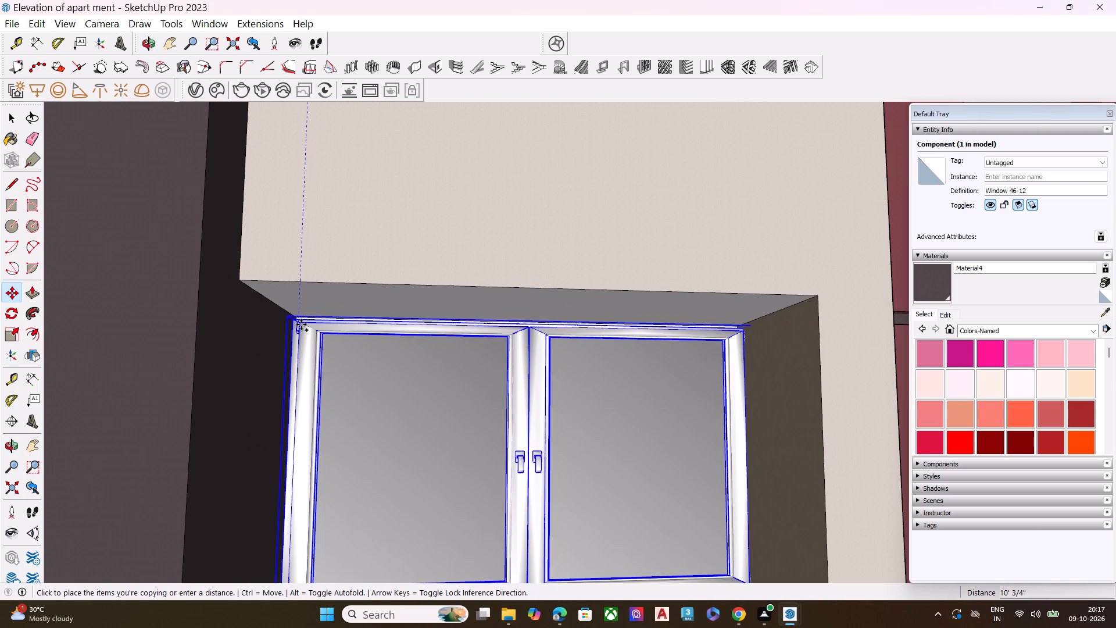
click(301, 324)
scroll(289, 303, down, 9)
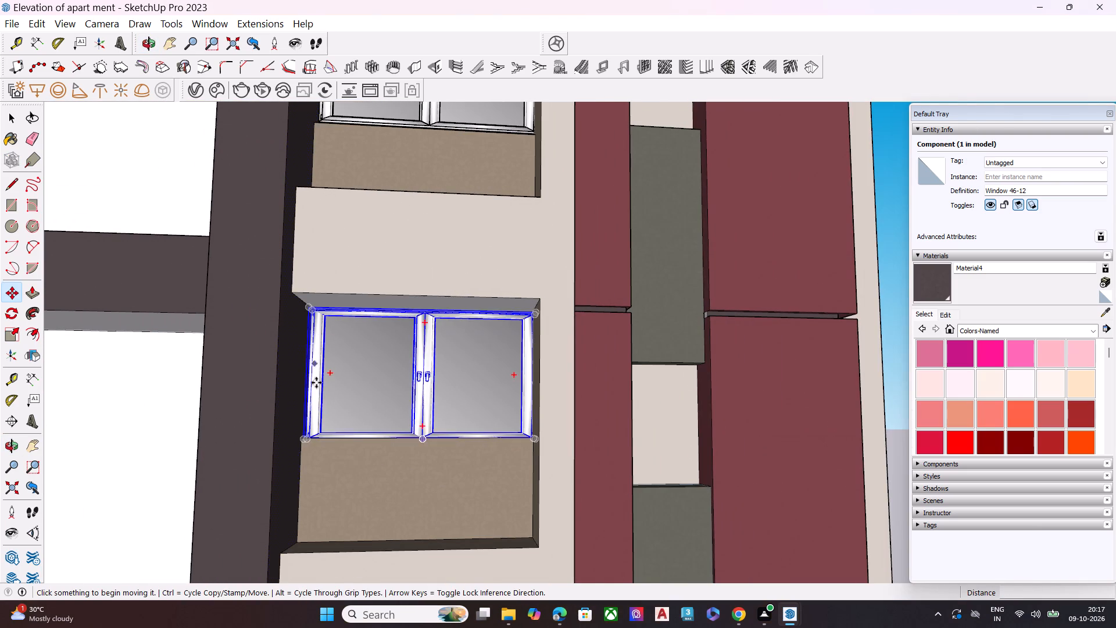
Copy the second window by its bottom corner down about 10' 1/2" onto the parapet's back corner in the third opening.
scroll(317, 439, up, 6)
middle_drag(355, 445, 371, 495)
scroll(327, 287, down, 8)
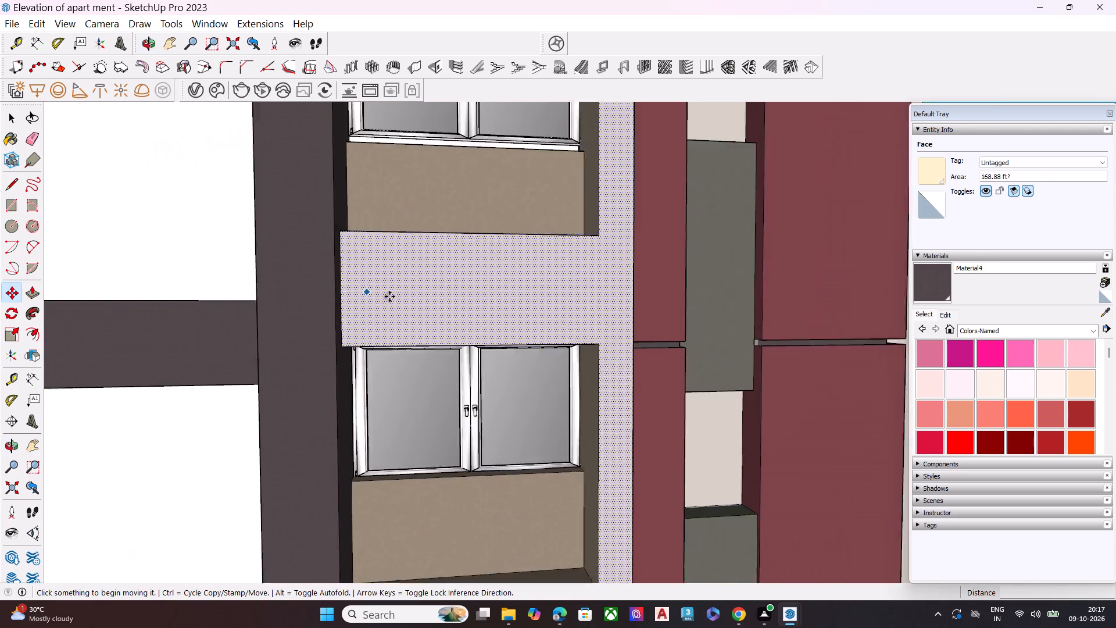
scroll(389, 297, down, 1)
scroll(442, 460, up, 2)
scroll(442, 461, down, 1)
scroll(443, 462, up, 8)
middle_drag(468, 441, 460, 573)
scroll(452, 533, up, 6)
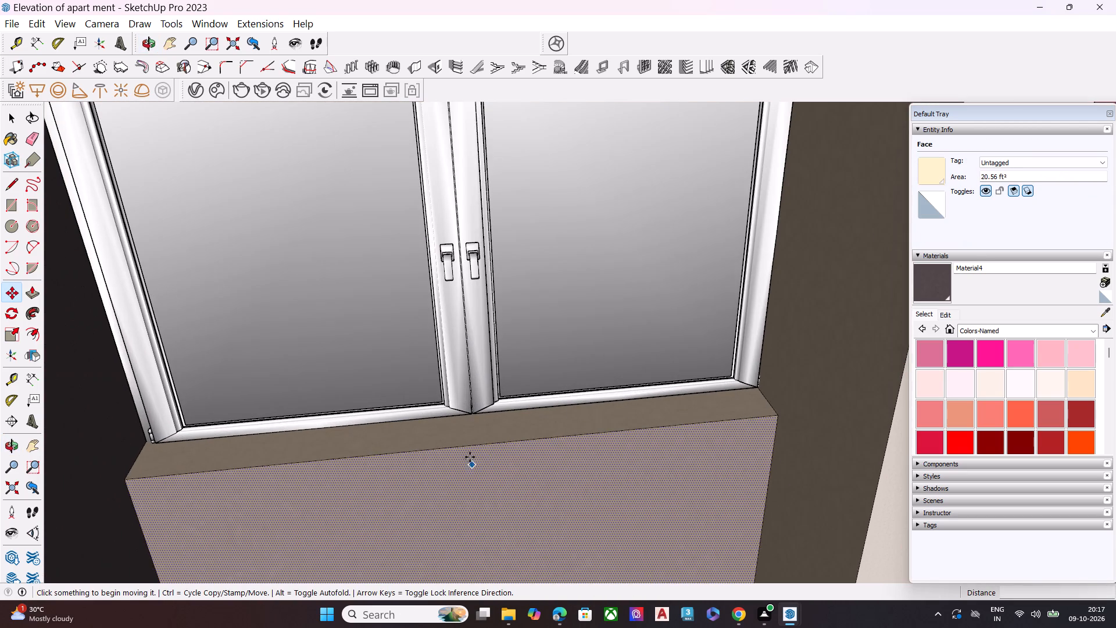
scroll(327, 335, down, 8)
scroll(280, 398, up, 7)
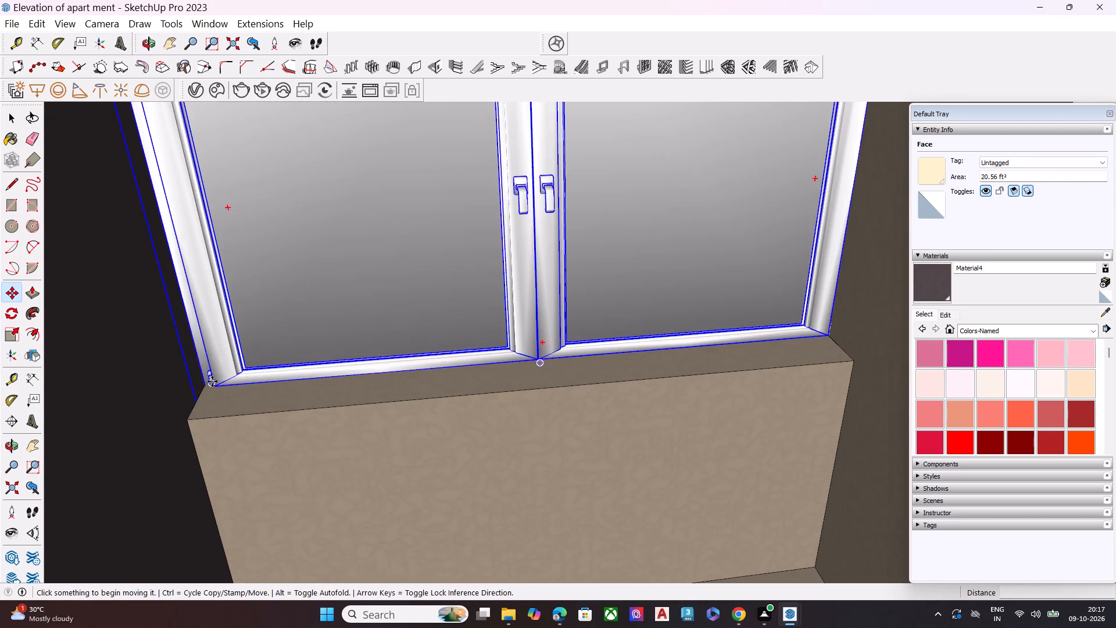
click(212, 381)
key(Escape)
scroll(199, 349, down, 4)
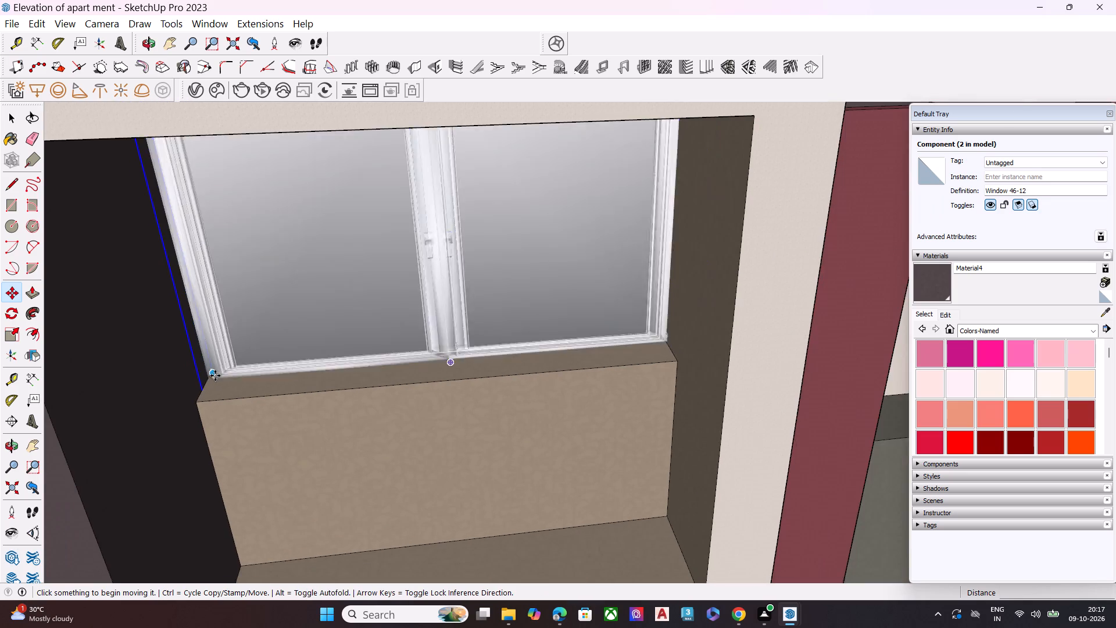
scroll(215, 376, up, 2)
scroll(215, 376, down, 1)
scroll(215, 376, up, 3)
click(213, 378)
scroll(253, 330, down, 7)
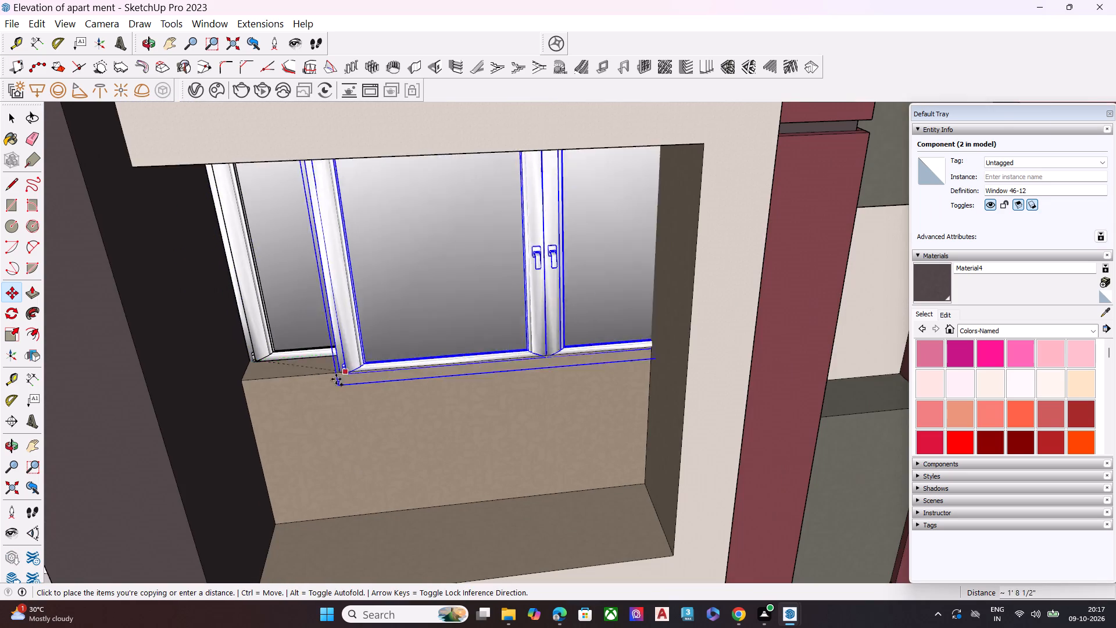
scroll(260, 283, down, 9)
scroll(311, 255, down, 5)
scroll(326, 260, up, 1)
scroll(327, 260, down, 4)
scroll(337, 434, up, 8)
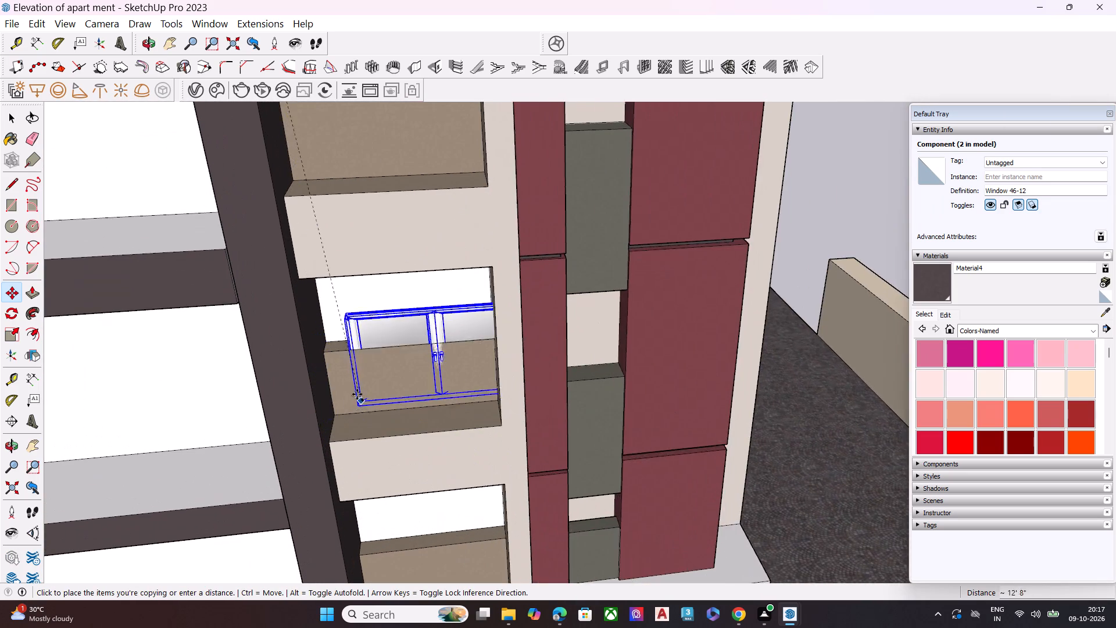
scroll(353, 388, up, 1)
middle_drag(338, 372, 292, 303)
scroll(294, 301, up, 3)
middle_drag(308, 298, 339, 311)
scroll(329, 294, up, 9)
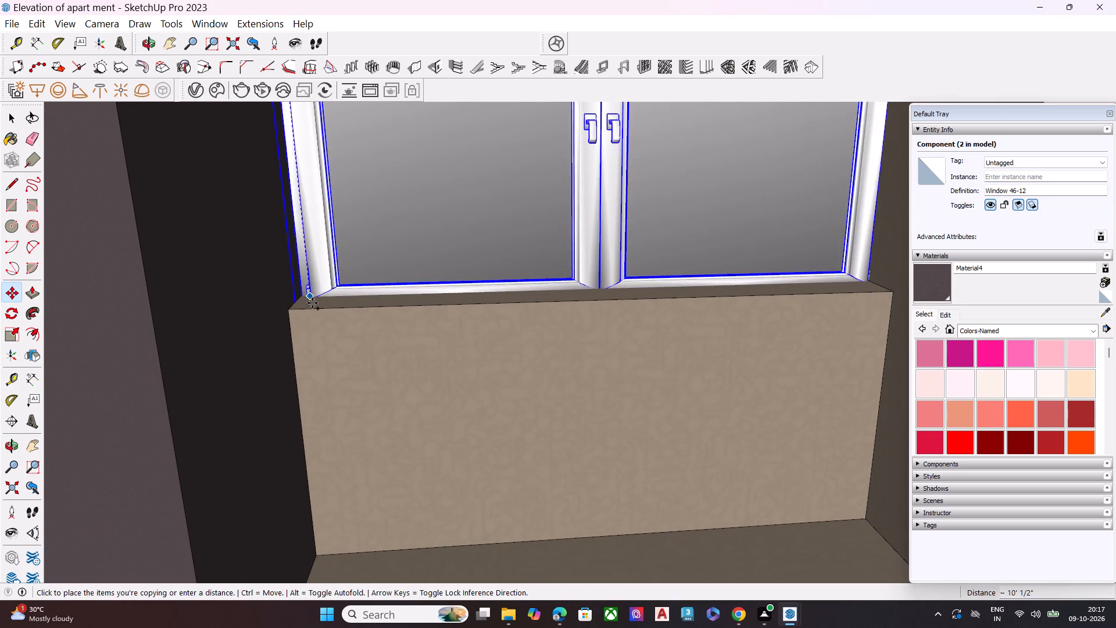
click(306, 299)
key(space)
Push the top face of the third opening's tan parapet slightly down with Push/Pull, just below the window frame.
scroll(346, 295, down, 8)
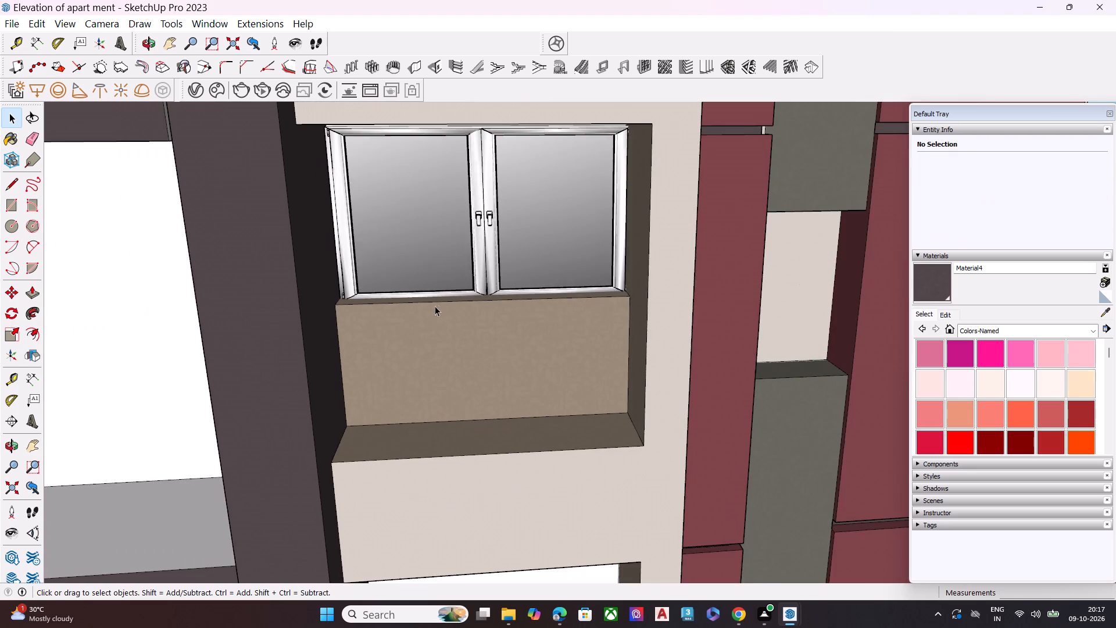
middle_drag(448, 317, 457, 358)
scroll(463, 335, up, 7)
click(478, 302)
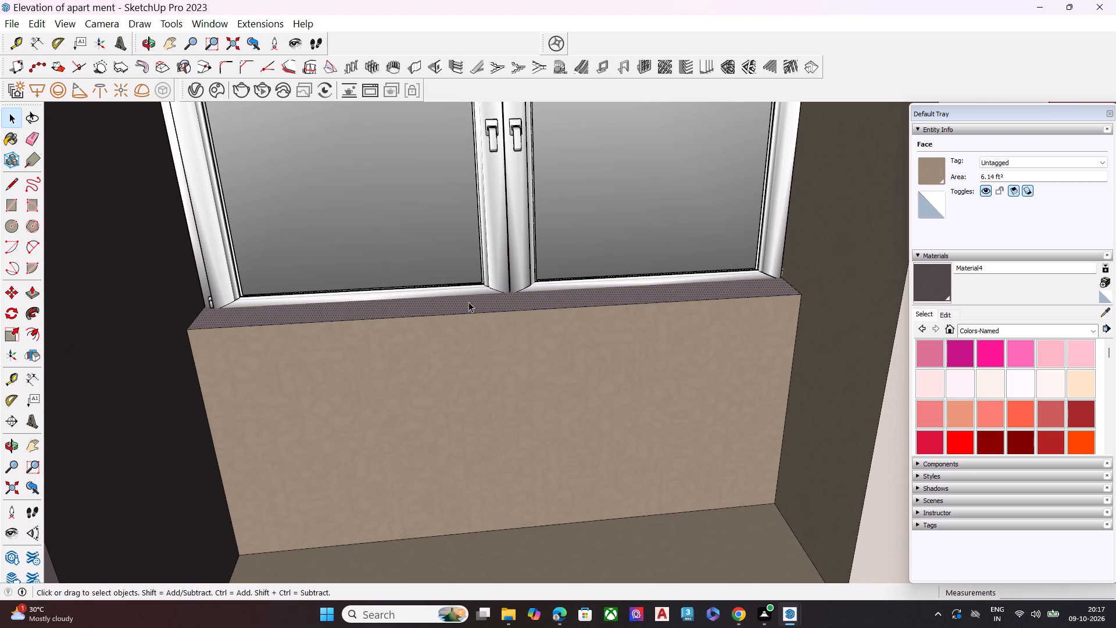
key(p)
click(467, 302)
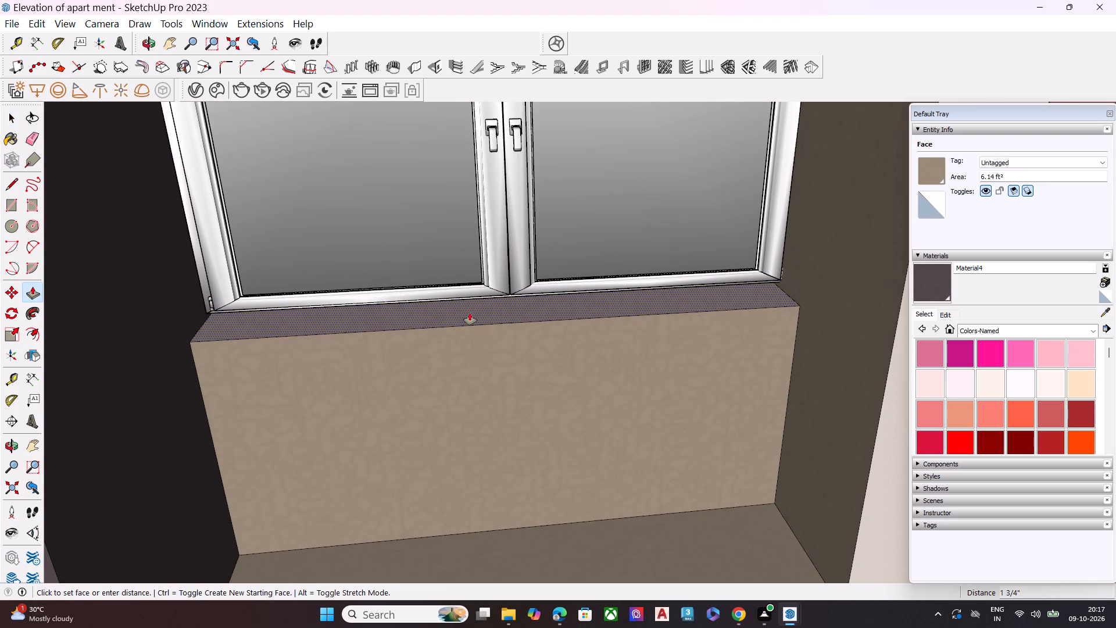
click(474, 308)
key(space)
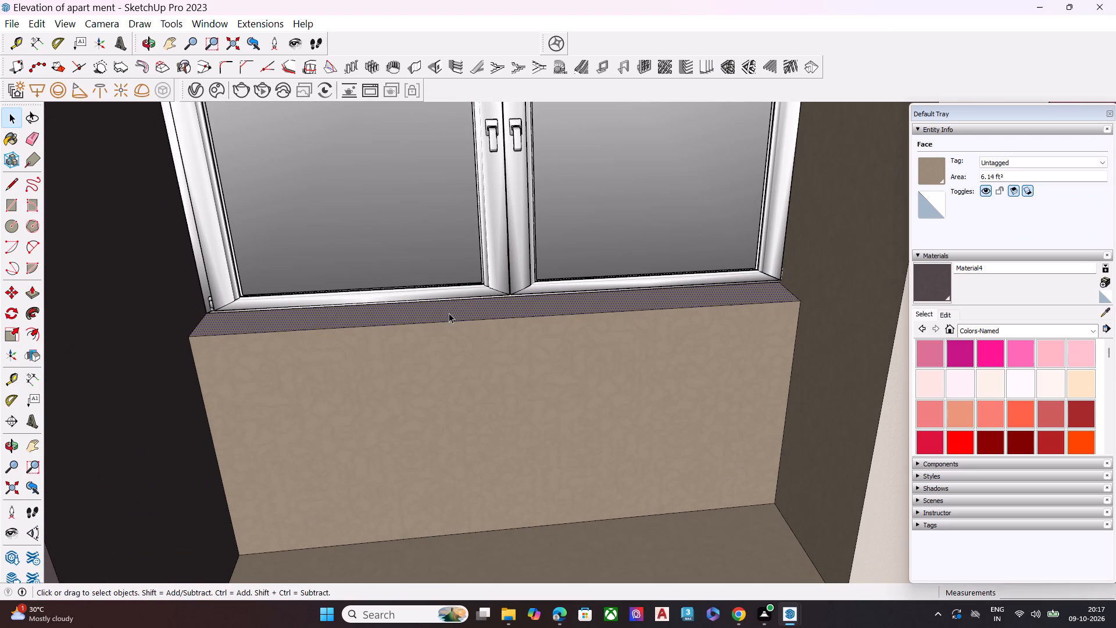
Copy the third window by its bottom corner straight down onto the parapet's back corner in the lowest opening.
scroll(276, 268, down, 7)
scroll(260, 288, up, 7)
click(270, 293)
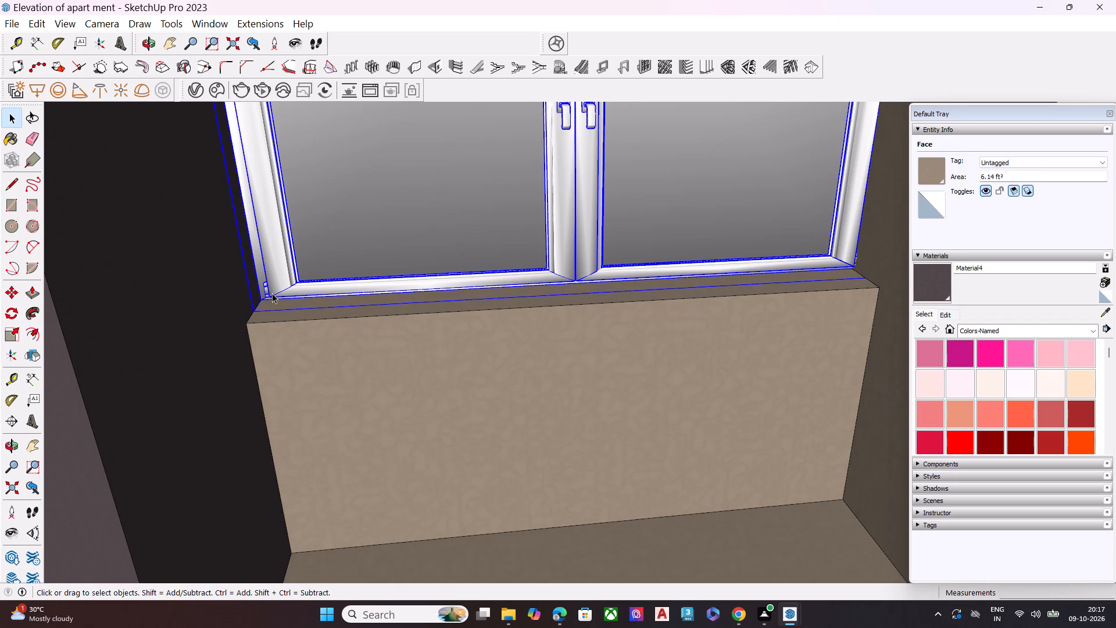
key(m)
click(265, 297)
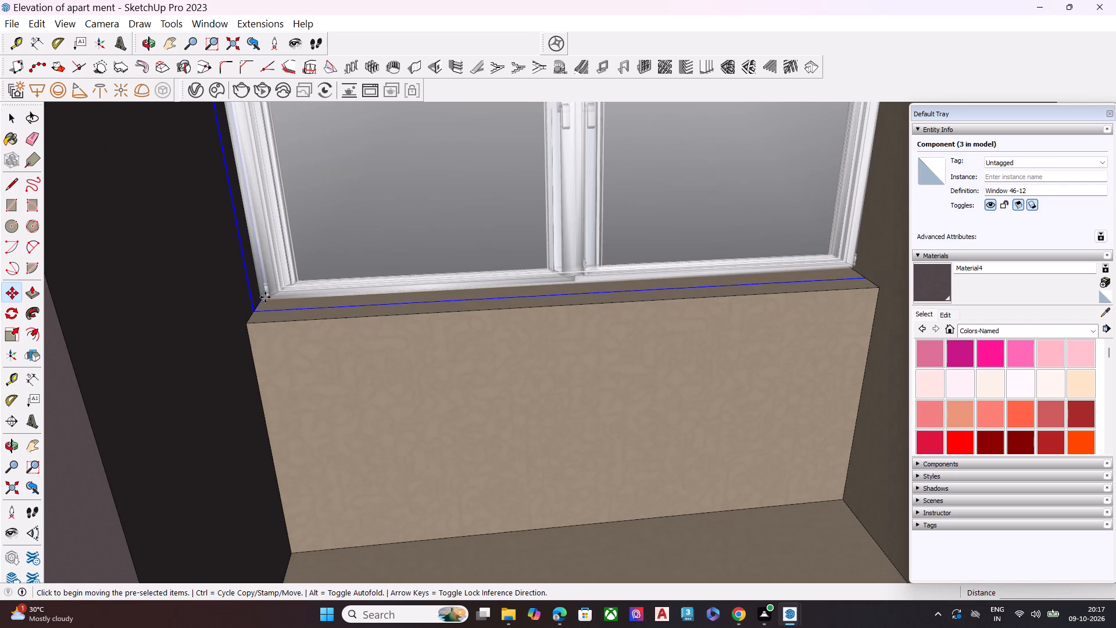
scroll(194, 248, down, 9)
scroll(264, 254, down, 2)
scroll(259, 253, up, 1)
scroll(258, 253, down, 11)
scroll(279, 290, up, 1)
scroll(279, 290, down, 4)
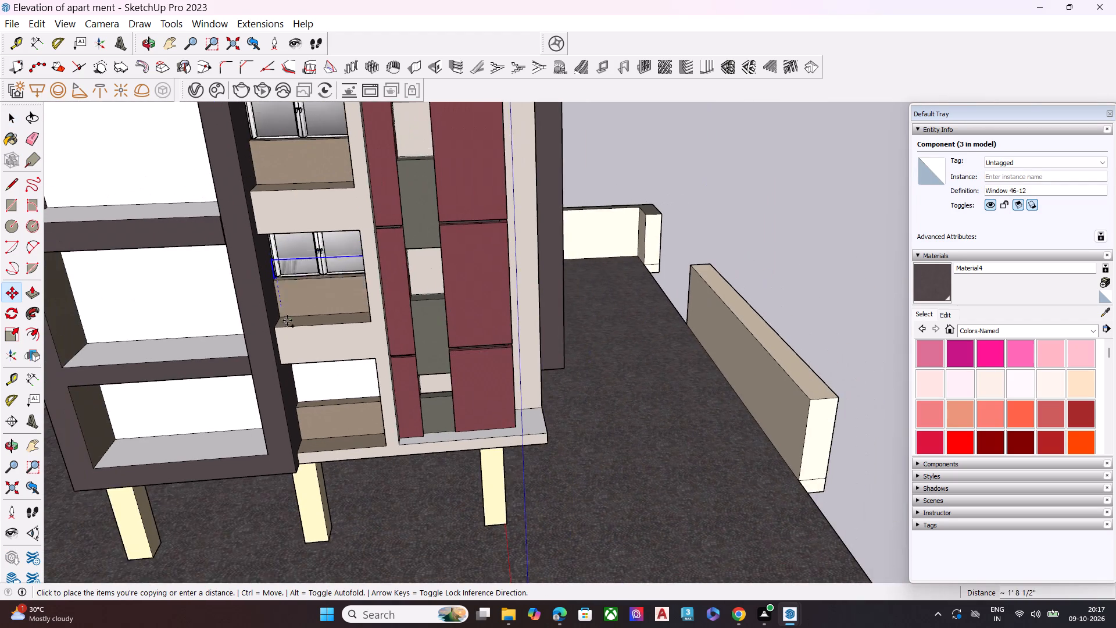
scroll(303, 398, up, 9)
click(293, 403)
key(space)
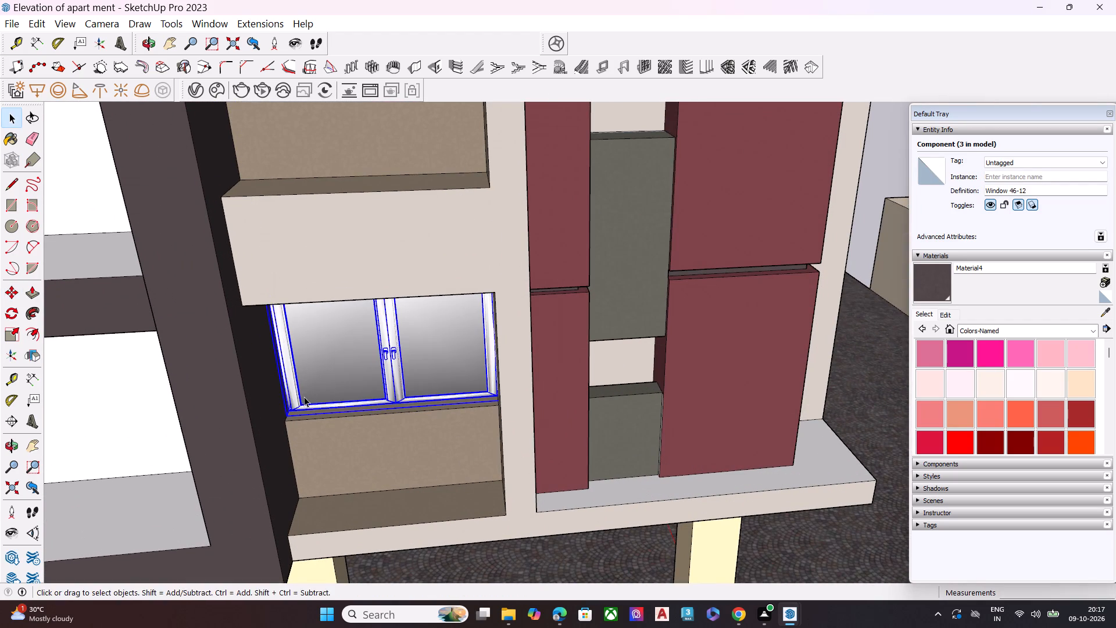
Examine the lowest window's fit in its opening and the full column of windows on the facade.
scroll(321, 387, up, 1)
middle_drag(320, 381, 338, 259)
scroll(331, 235, up, 2)
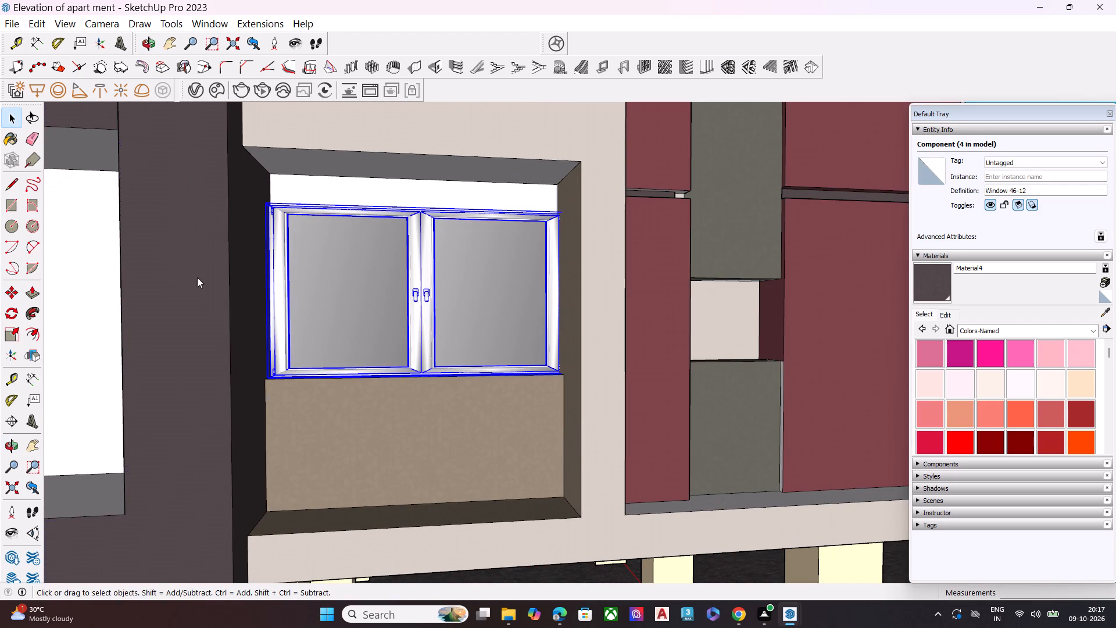
right_click(189, 255)
scroll(352, 368, down, 7)
key(Escape)
middle_drag(426, 262, 427, 286)
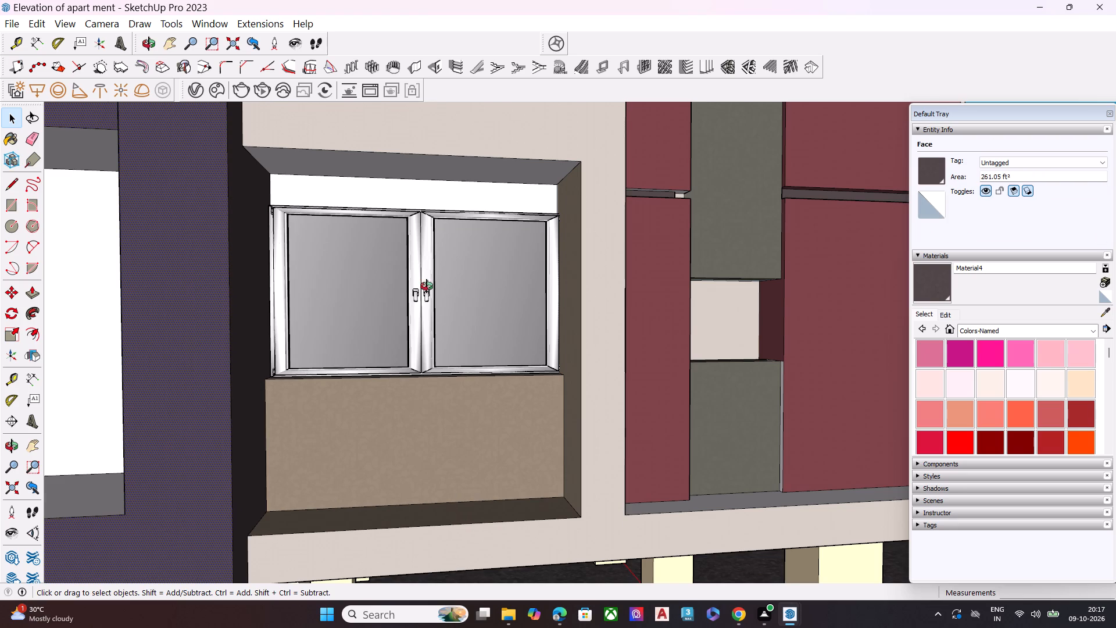
middle_drag(427, 286, 395, 351)
scroll(392, 349, up, 1)
scroll(443, 348, down, 16)
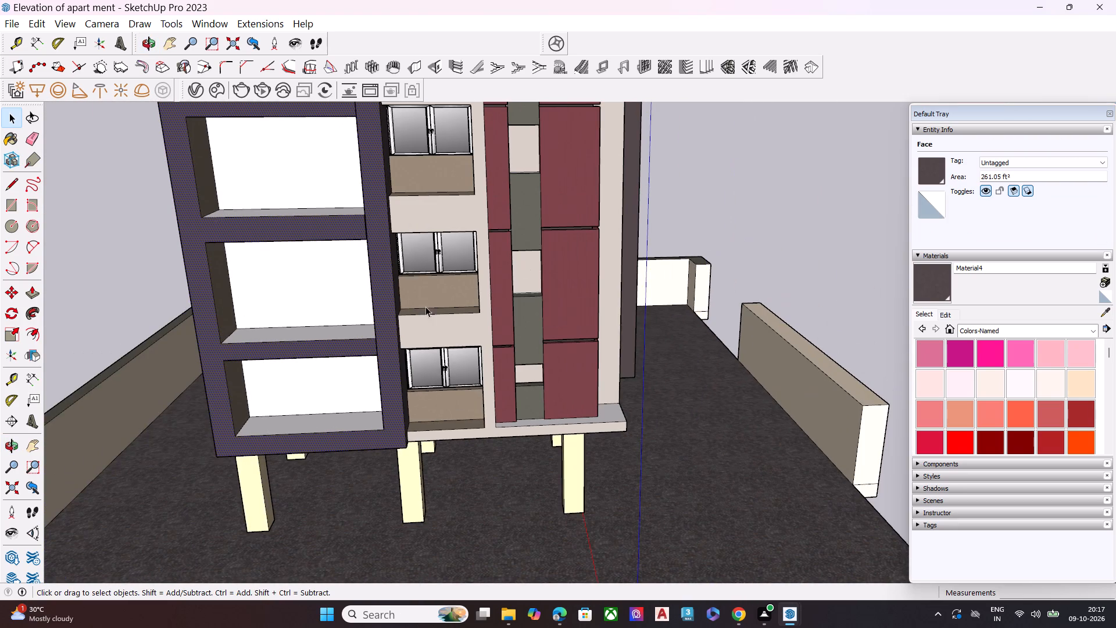
middle_click(427, 242)
scroll(407, 340, down, 5)
scroll(430, 133, up, 7)
middle_drag(435, 213, 426, 166)
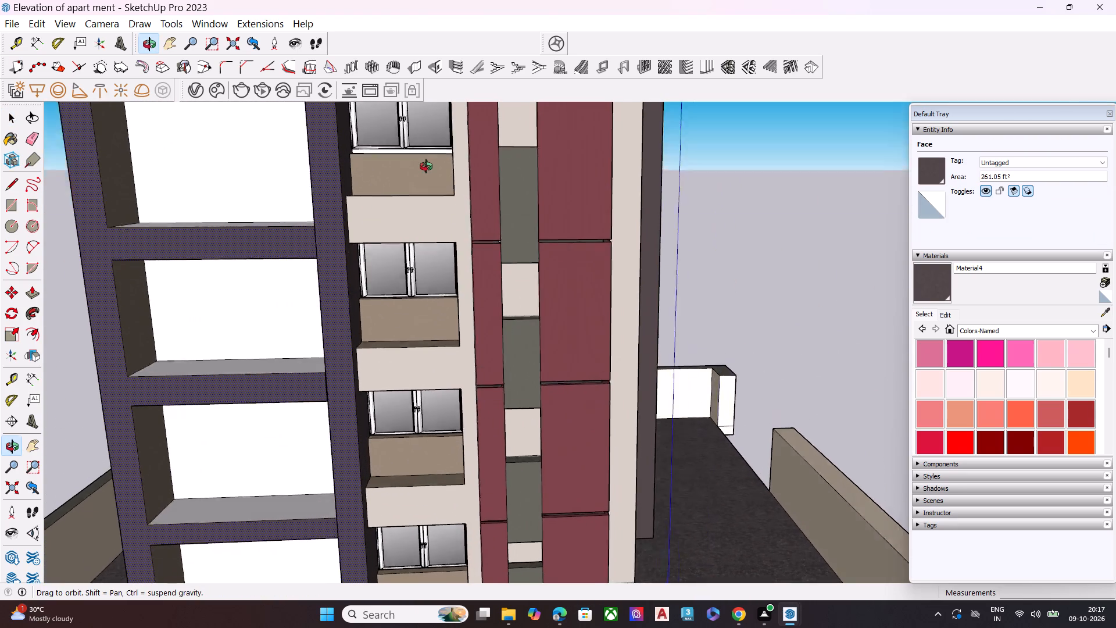
middle_drag(426, 166, 427, 144)
middle_drag(431, 137, 440, 108)
scroll(382, 377, down, 8)
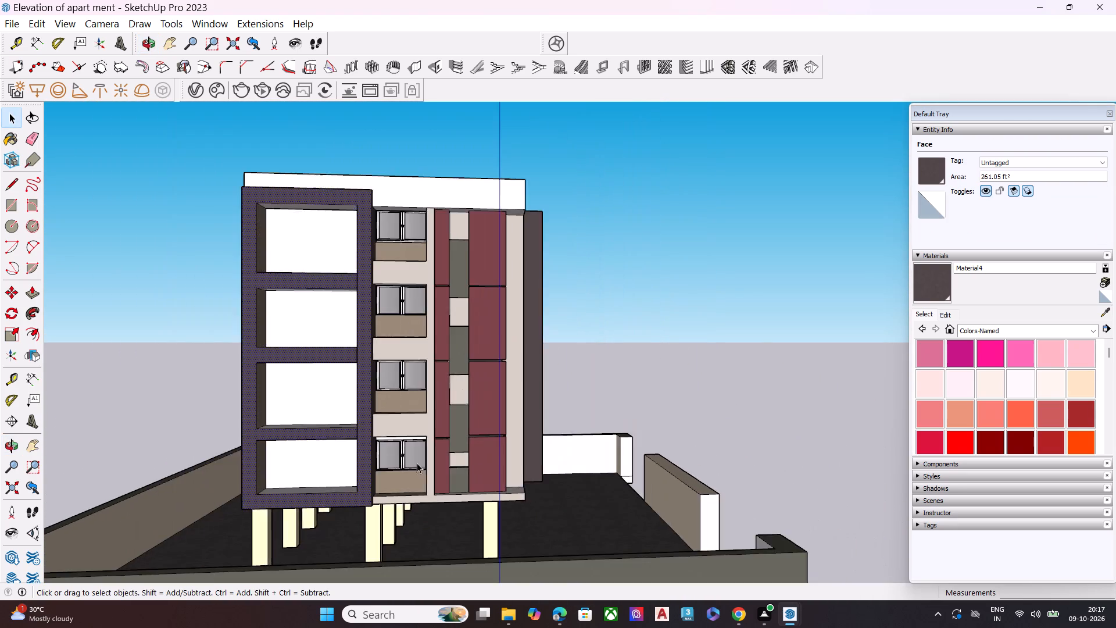
Scale the lowest window's height upward from its top edge to fill the gap below the opening's head.
scroll(425, 508, up, 8)
scroll(337, 259, up, 7)
middle_drag(366, 272, 367, 345)
key(s)
click(354, 334)
key(space)
click(351, 337)
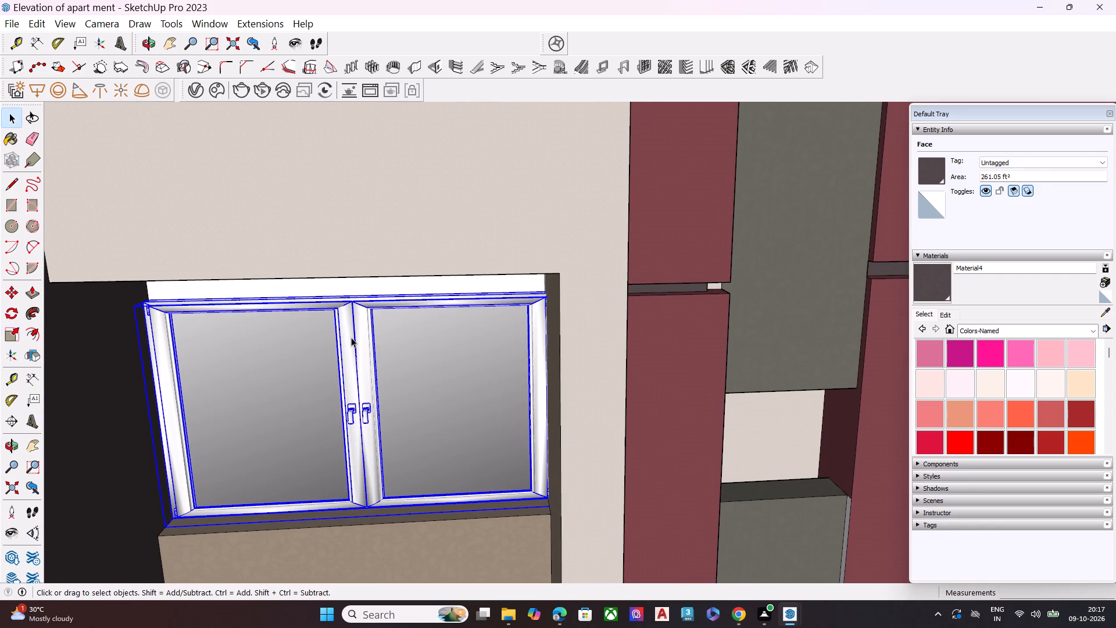
key(s)
scroll(359, 308, up, 15)
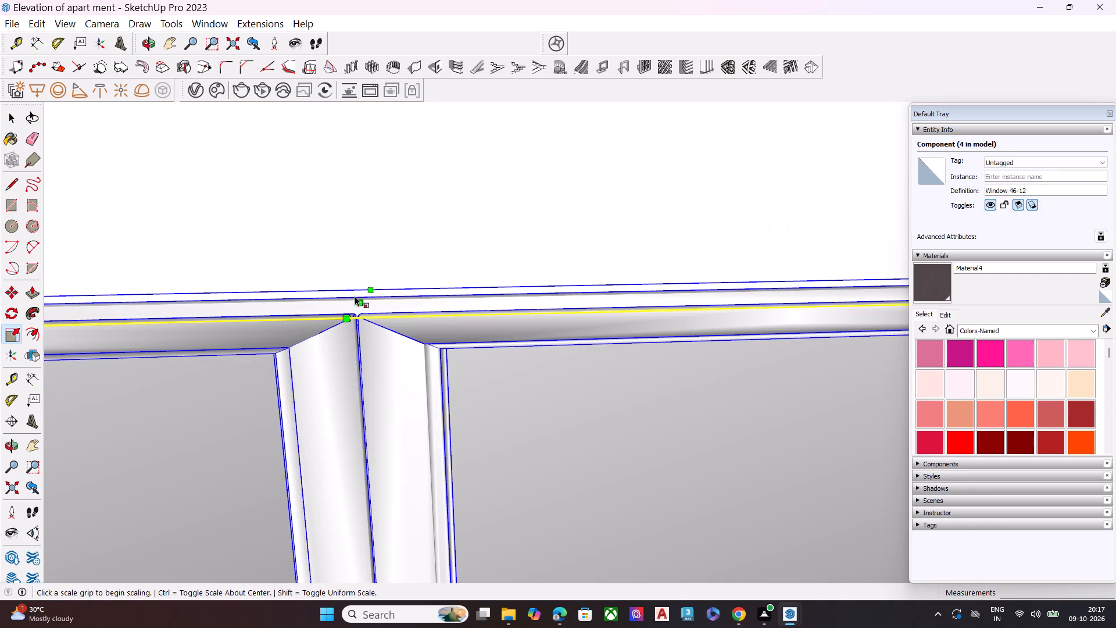
click(359, 298)
scroll(375, 248, down, 7)
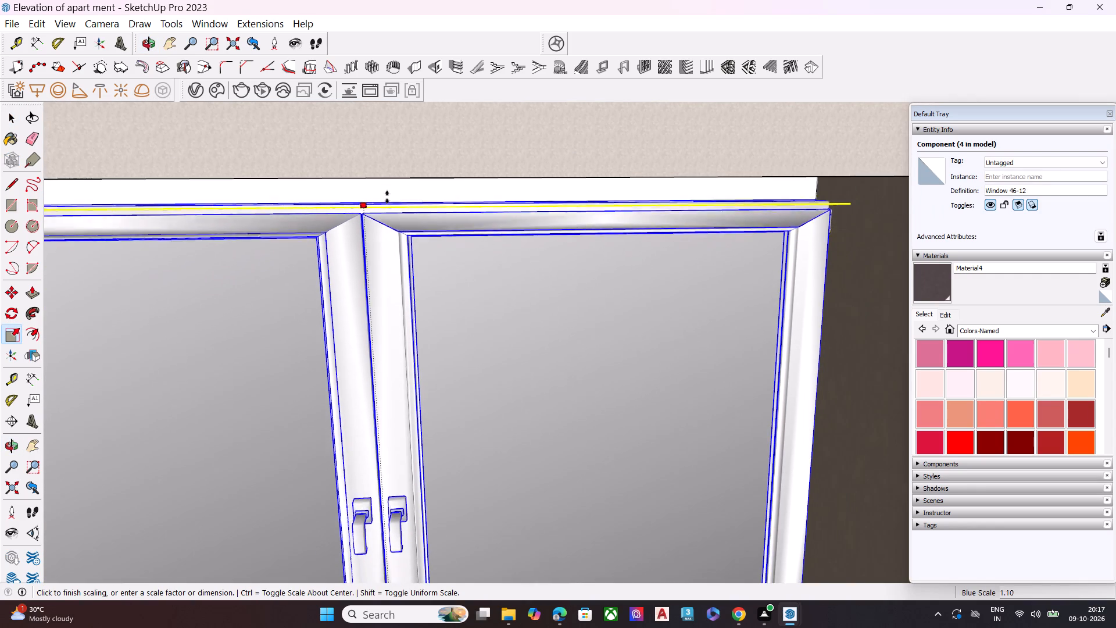
click(393, 170)
key(space)
scroll(403, 244, down, 3)
scroll(410, 249, up, 1)
scroll(414, 250, down, 12)
scroll(308, 255, up, 1)
scroll(306, 255, down, 4)
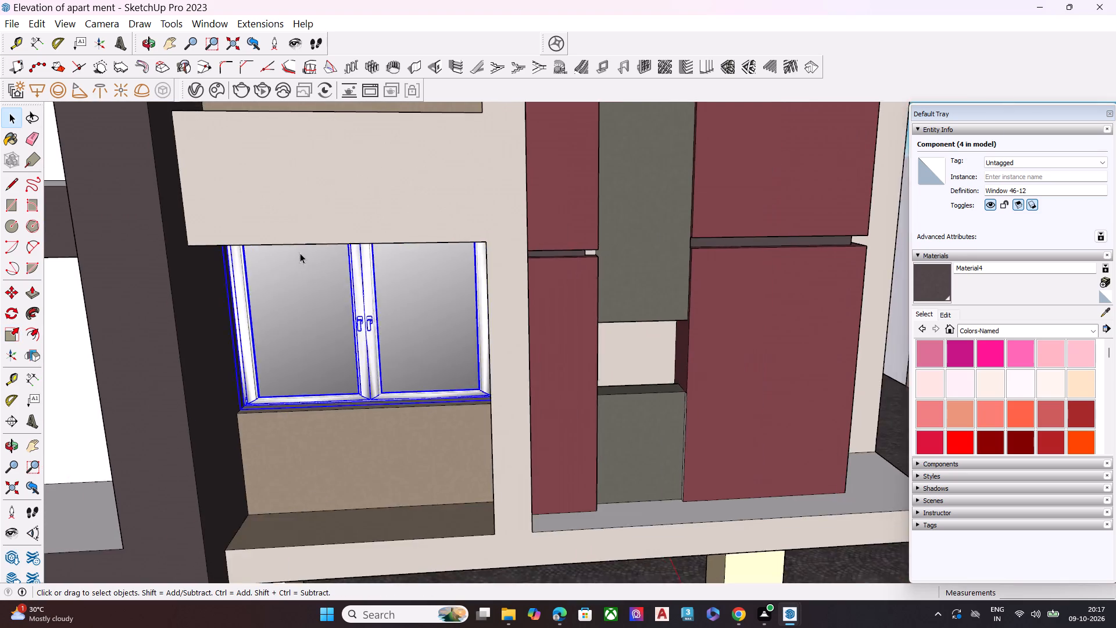
scroll(300, 253, up, 2)
scroll(326, 265, down, 3)
scroll(336, 267, up, 1)
scroll(336, 267, down, 15)
click(743, 227)
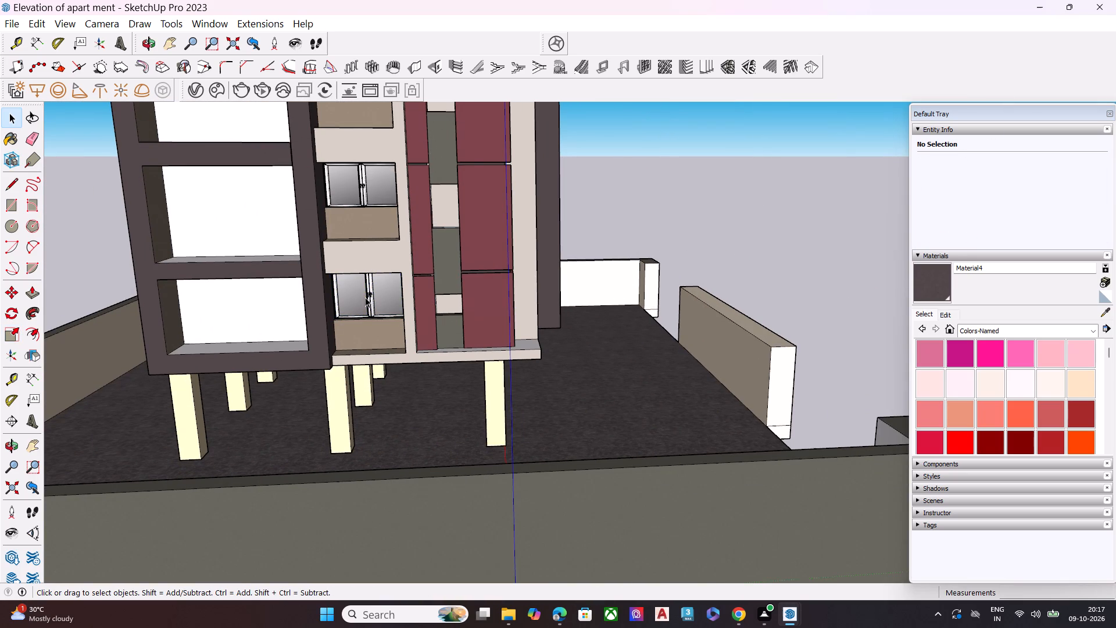
Copy the lowest window about 63' 4 3/4" away into the empty space beside the building.
click(364, 296)
click(372, 308)
key(m)
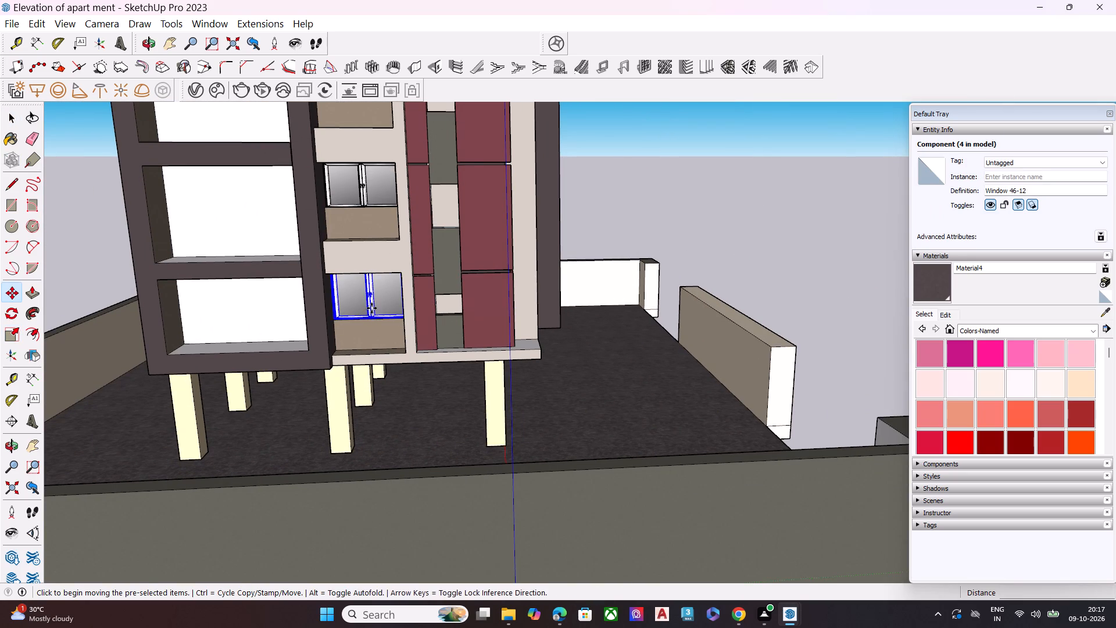
click(338, 317)
scroll(258, 326, down, 5)
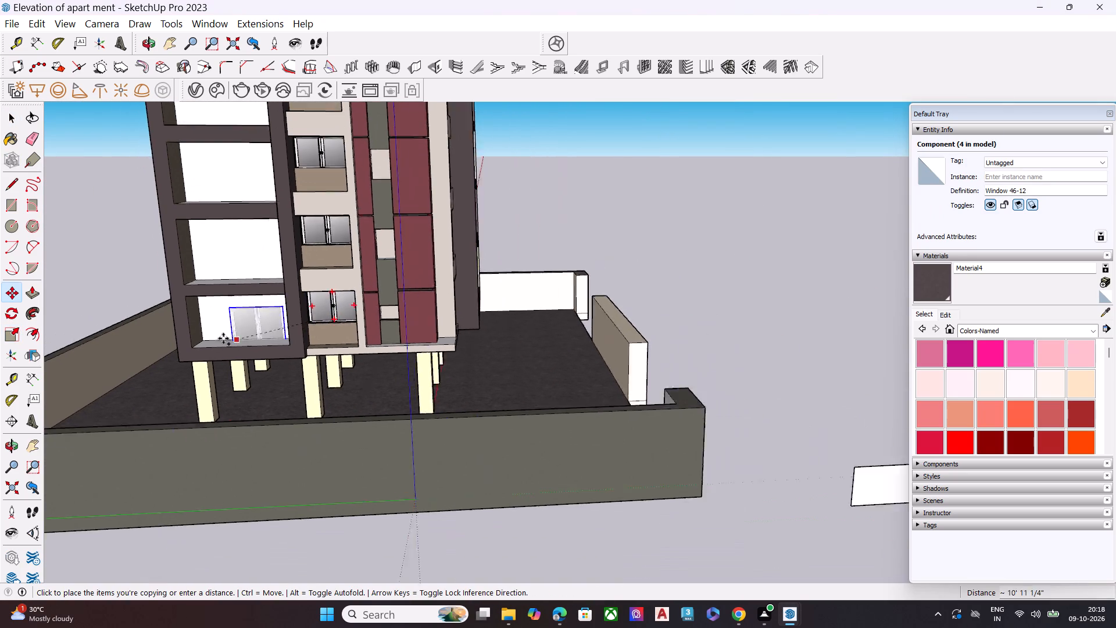
scroll(223, 338, down, 2)
click(642, 312)
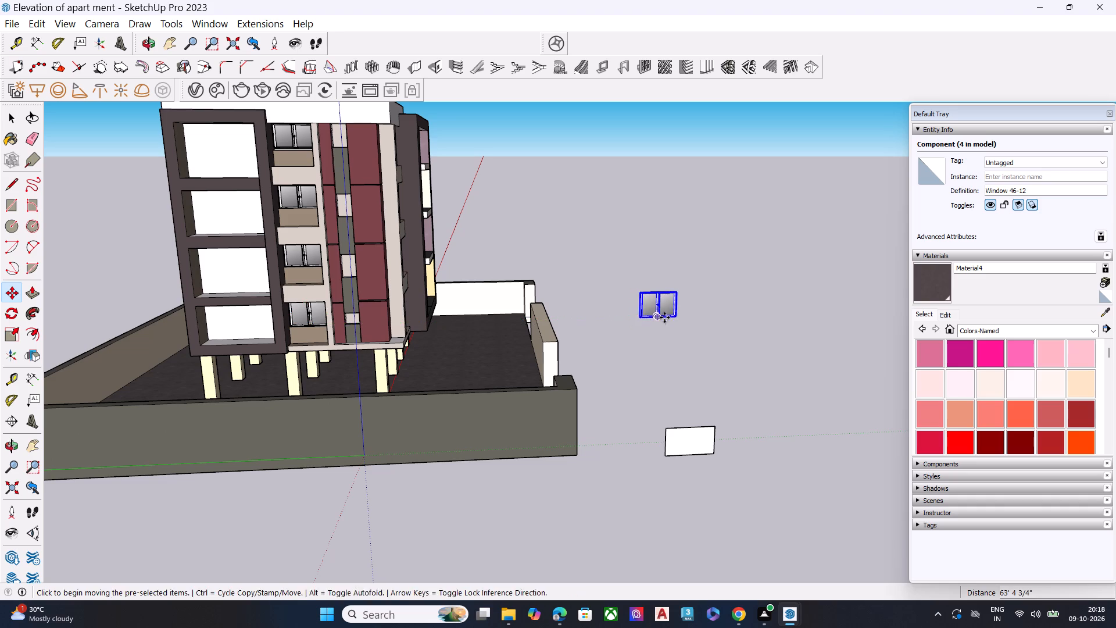
key(space)
Rotate the loose window copy 90° on the horizontal plane to match the adjacent facade's direction.
scroll(685, 307, up, 7)
key(q)
scroll(679, 320, up, 7)
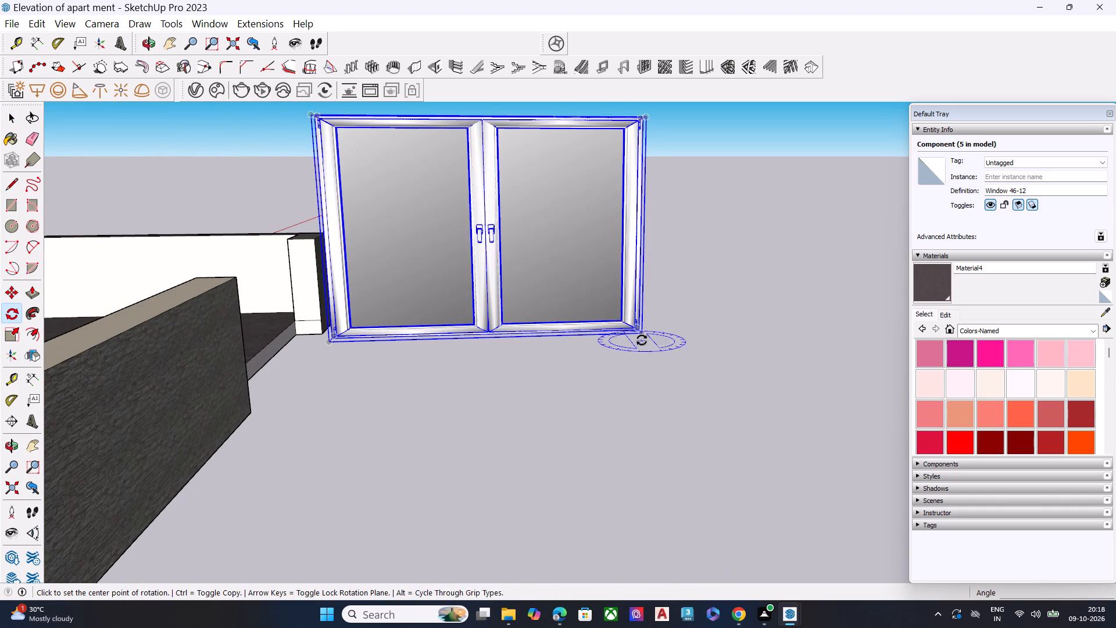
scroll(646, 325, up, 1)
middle_drag(646, 325, 492, 424)
scroll(481, 363, down, 4)
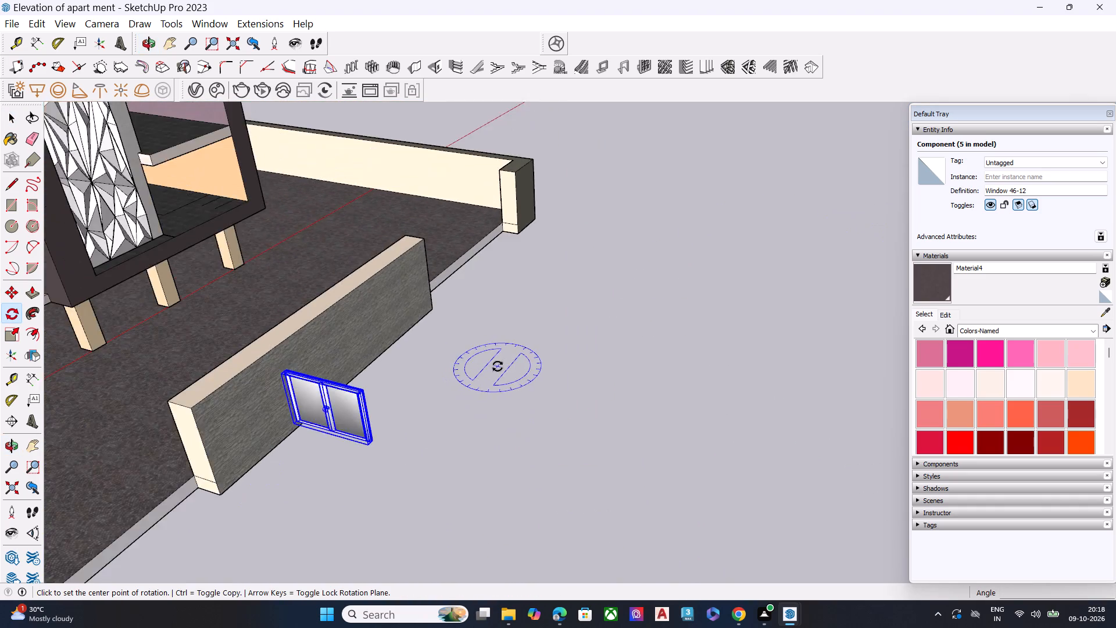
scroll(498, 366, down, 6)
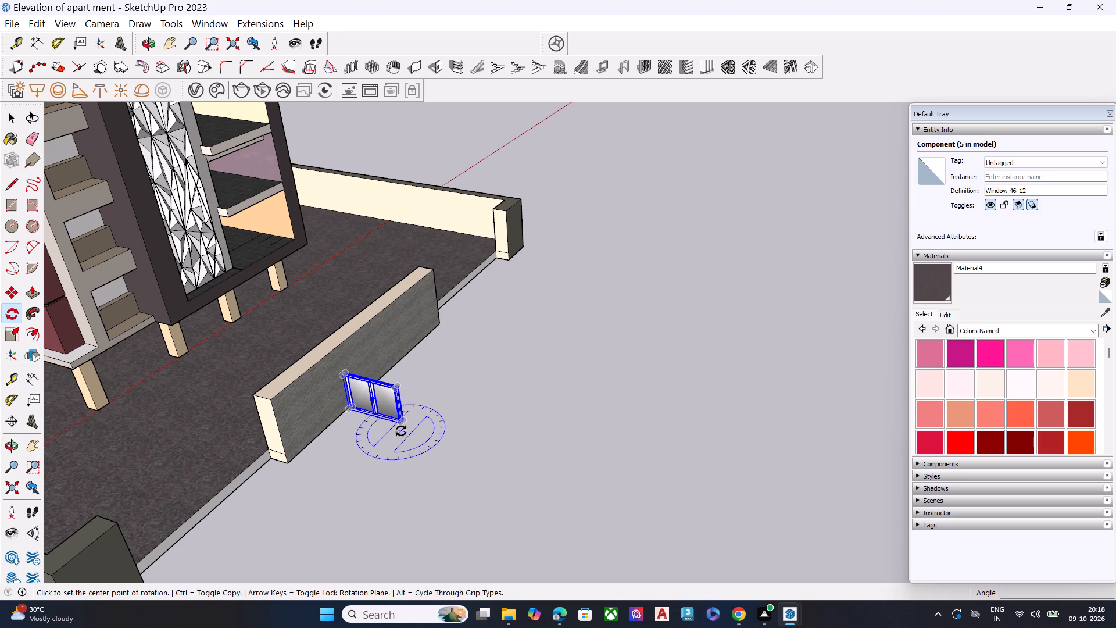
click(401, 431)
click(362, 468)
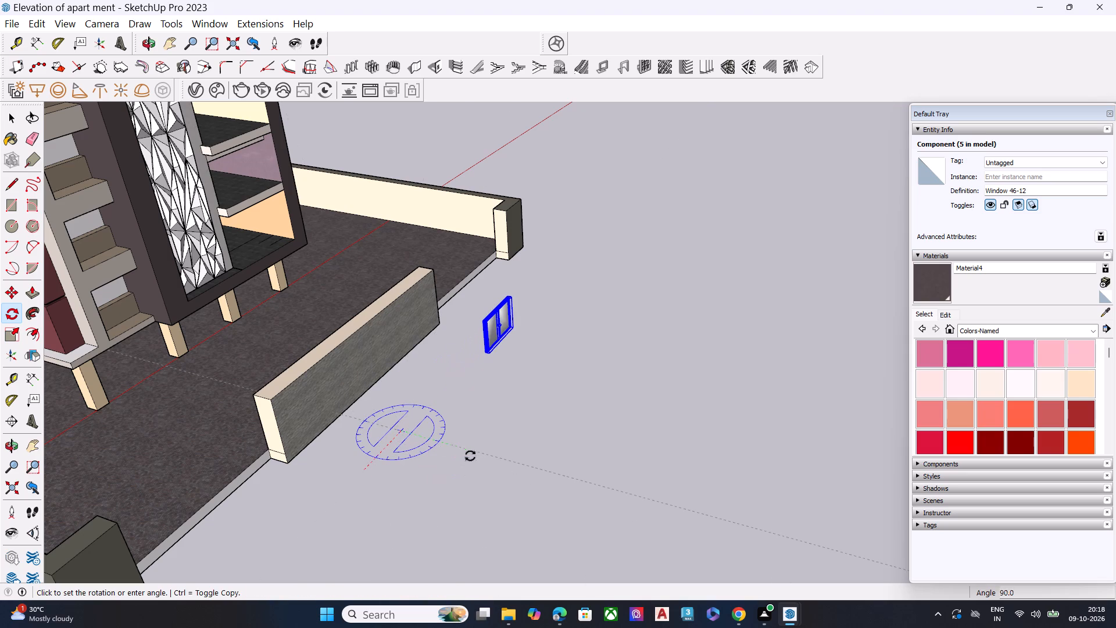
click(446, 448)
key(space)
Move the rotated window by its upper corner about 65' 1" into the upper back corner of the adjacent facade's top opening.
middle_drag(596, 404, 352, 347)
scroll(346, 297, up, 7)
key(m)
scroll(578, 235, up, 5)
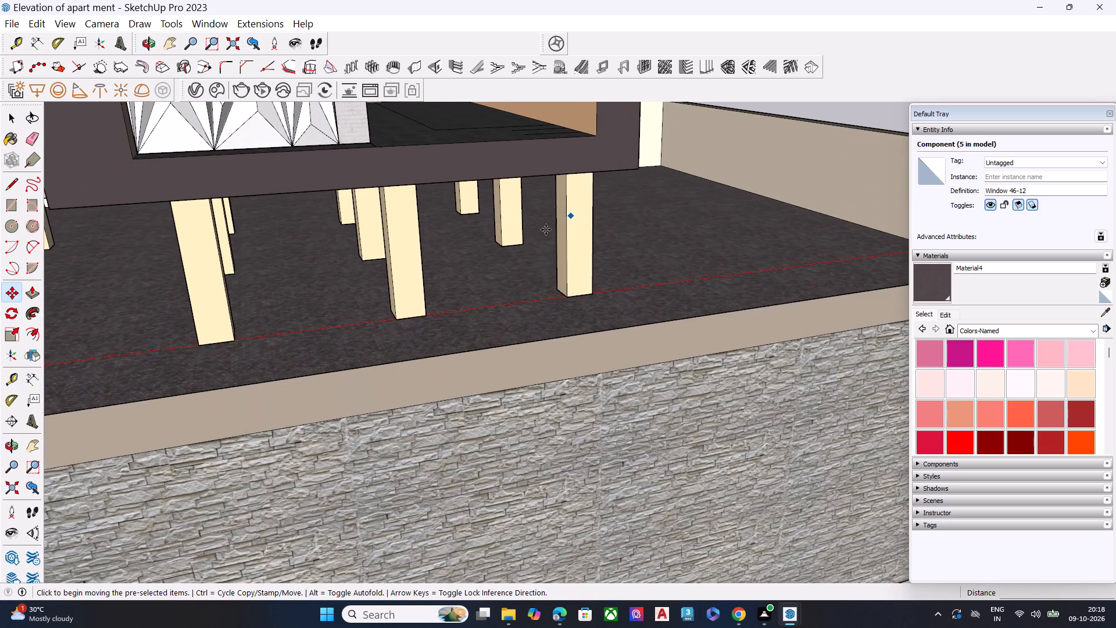
scroll(556, 262, down, 4)
scroll(507, 309, up, 1)
click(528, 304)
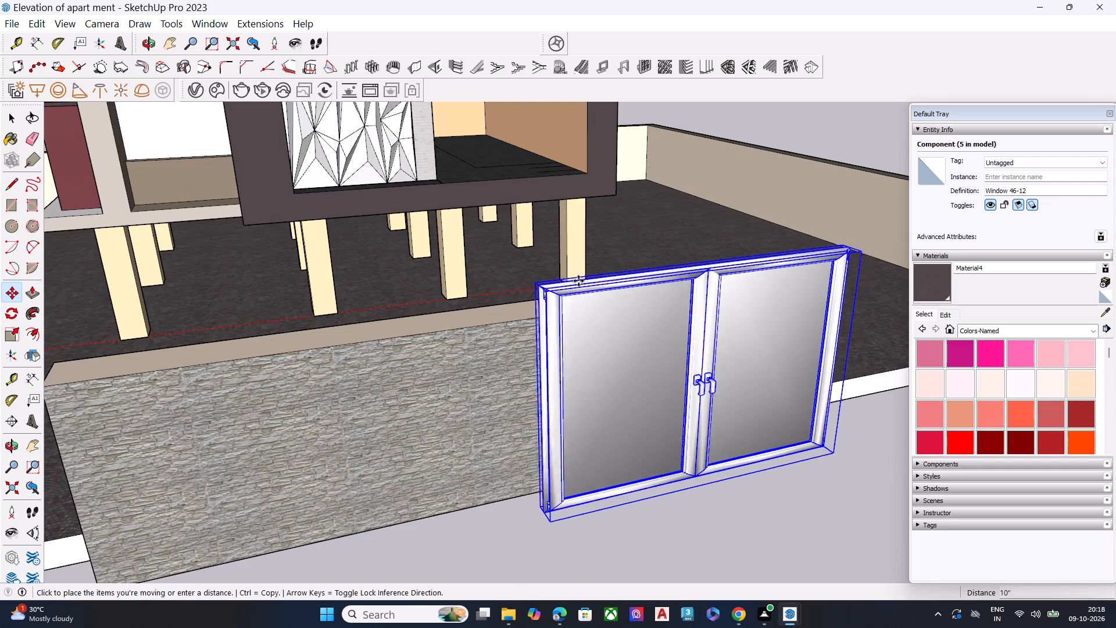
scroll(593, 301, down, 8)
scroll(409, 310, down, 8)
scroll(509, 440, down, 9)
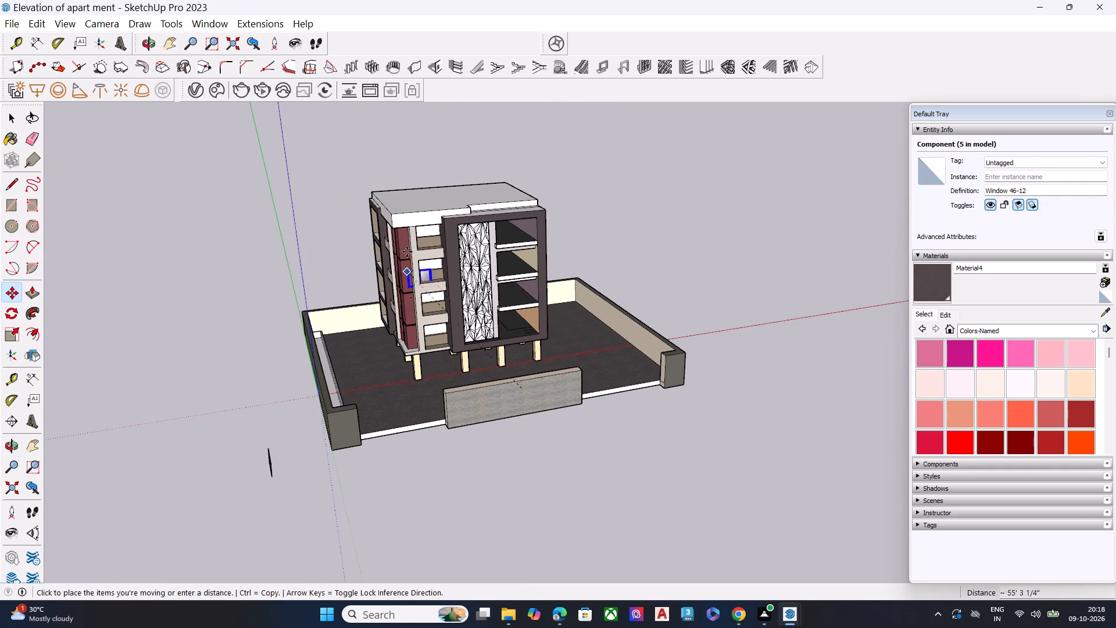
scroll(417, 194, up, 10)
scroll(430, 265, up, 9)
middle_drag(415, 247, 411, 185)
scroll(409, 178, up, 2)
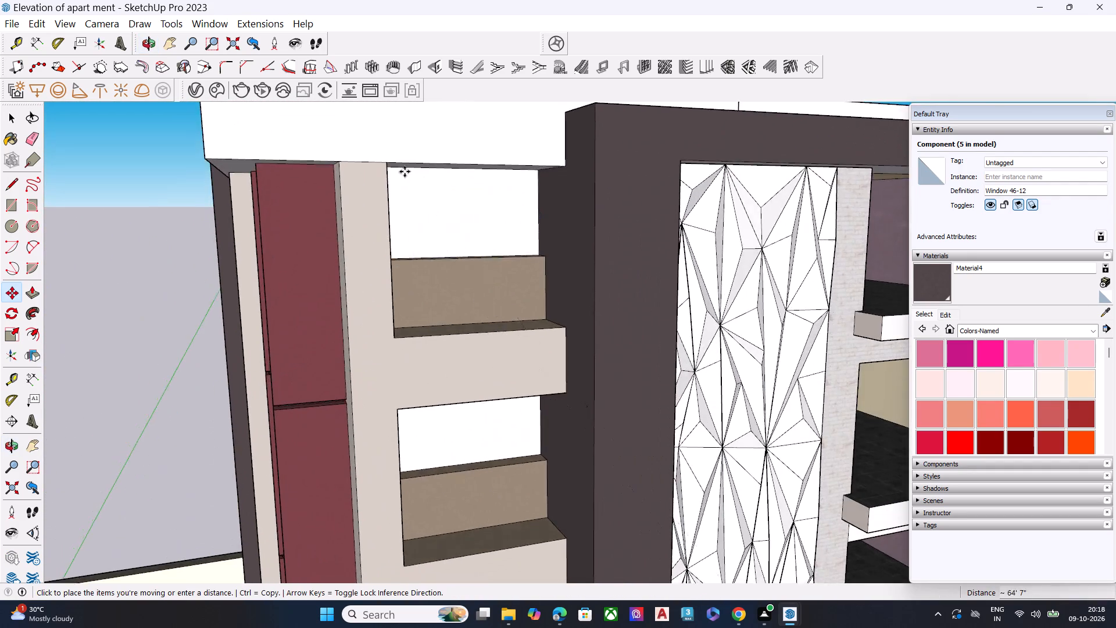
scroll(405, 172, up, 4)
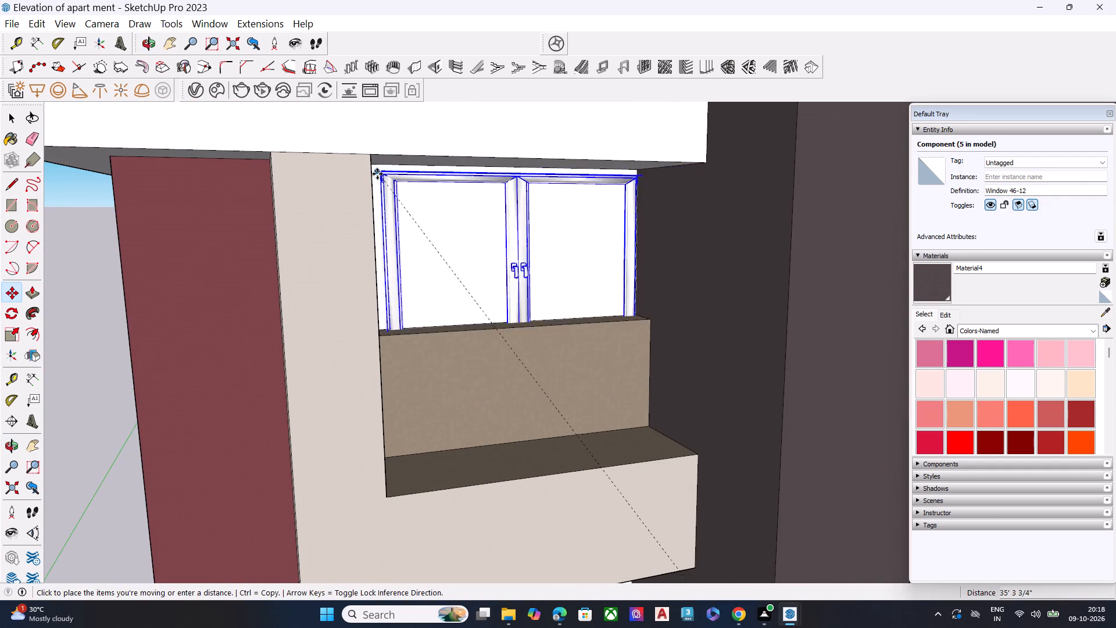
scroll(377, 174, up, 1)
middle_drag(377, 174, 323, 164)
scroll(323, 164, up, 8)
click(319, 151)
key(space)
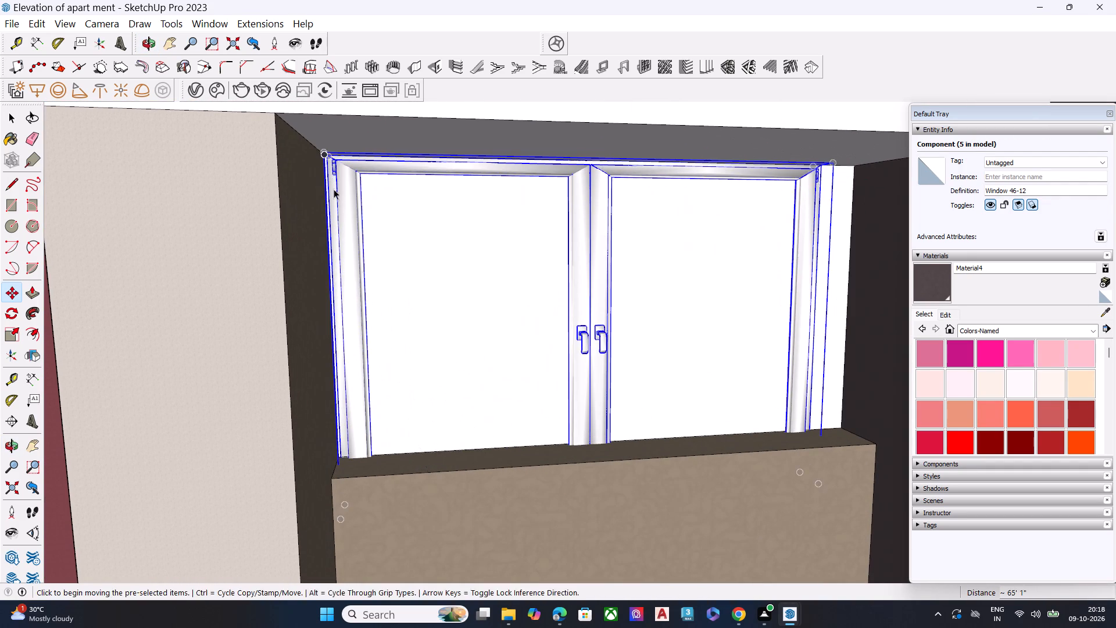
Scale the window's height to about 0.91 from the top and move it up about 5 1/4" to the opening's upper corner.
click(581, 351)
key(s)
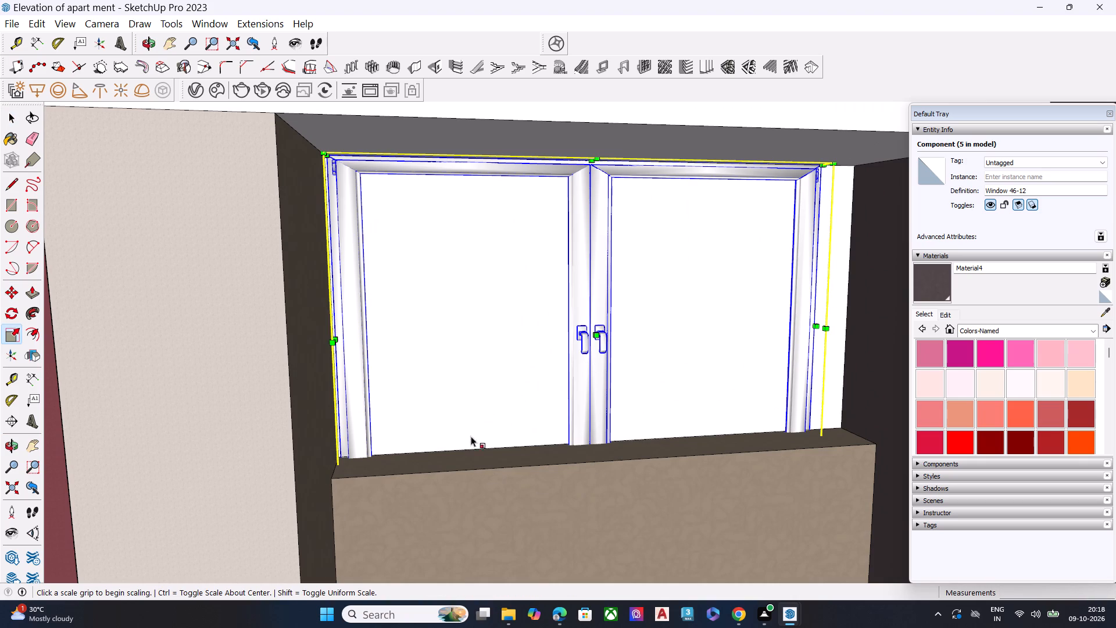
click(589, 163)
click(589, 193)
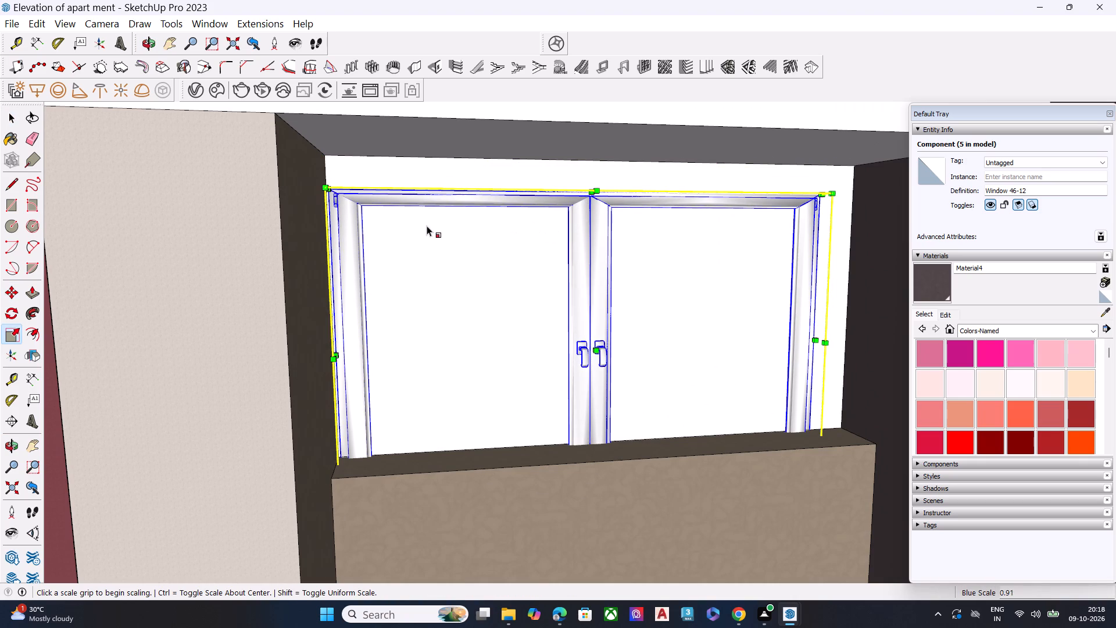
key(m)
click(326, 188)
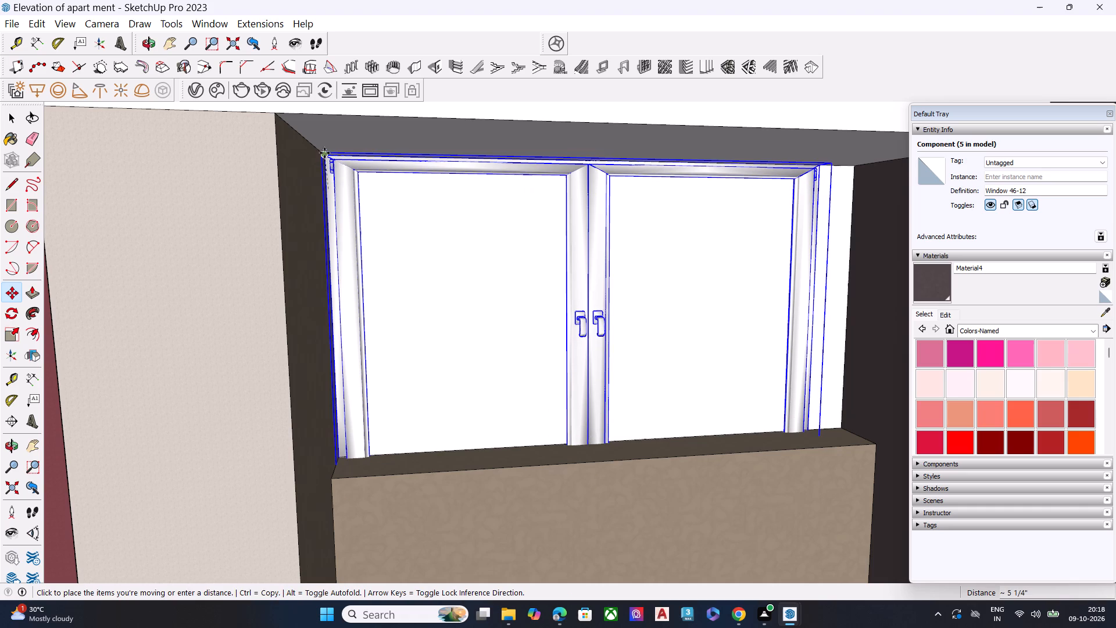
click(324, 153)
Scale the window's height again to about 0.88 and move it up about 6 3/4" to the opening's upper corner.
key(s)
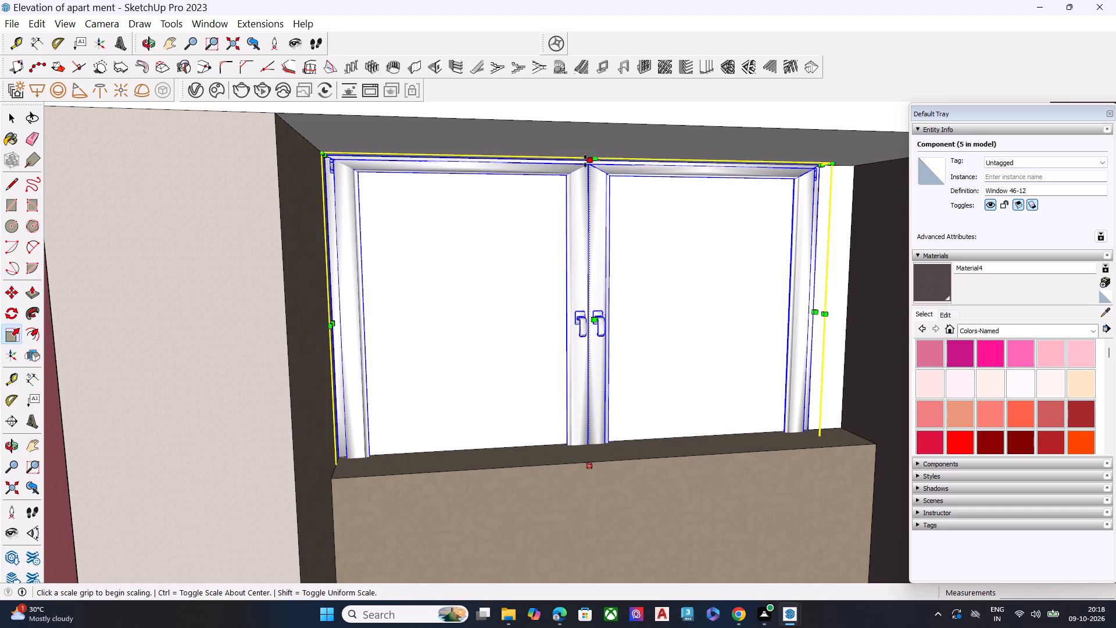
click(586, 163)
click(581, 199)
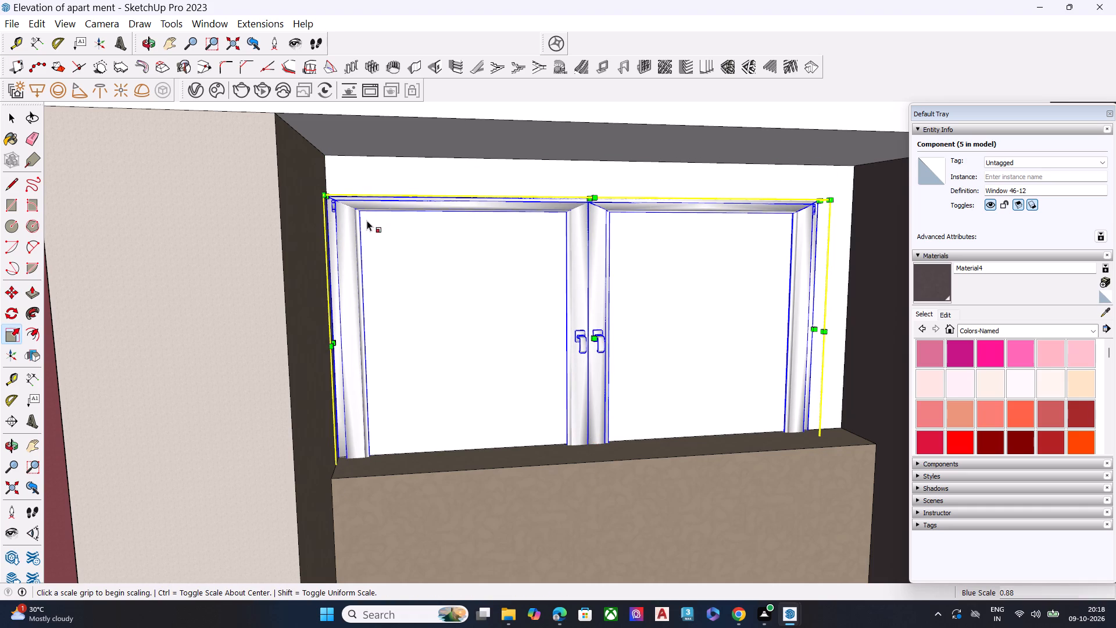
key(m)
click(327, 197)
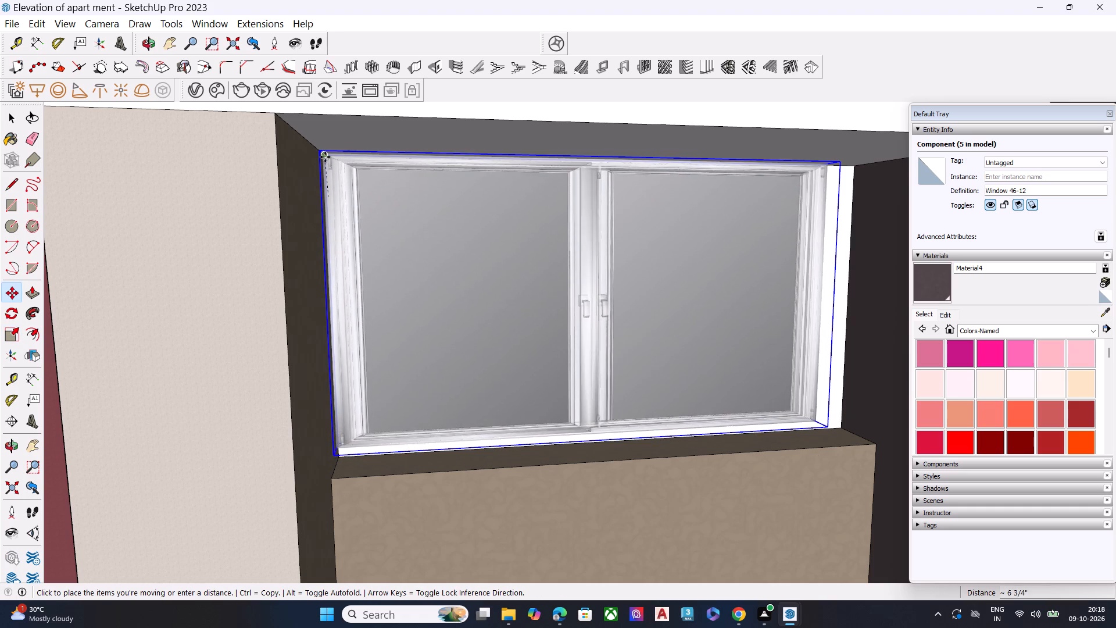
click(325, 157)
Scale the window's height from its bottom centre grip down to the sill of the top opening.
middle_drag(670, 457, 651, 422)
scroll(617, 408, up, 7)
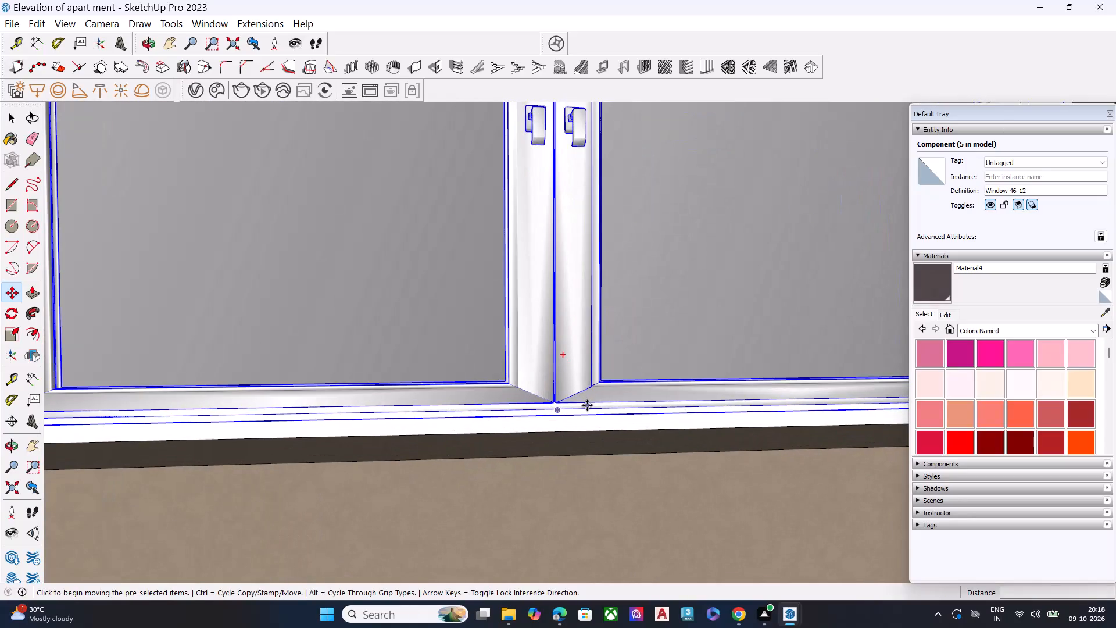
key(s)
scroll(577, 416, up, 6)
middle_drag(560, 388, 641, 324)
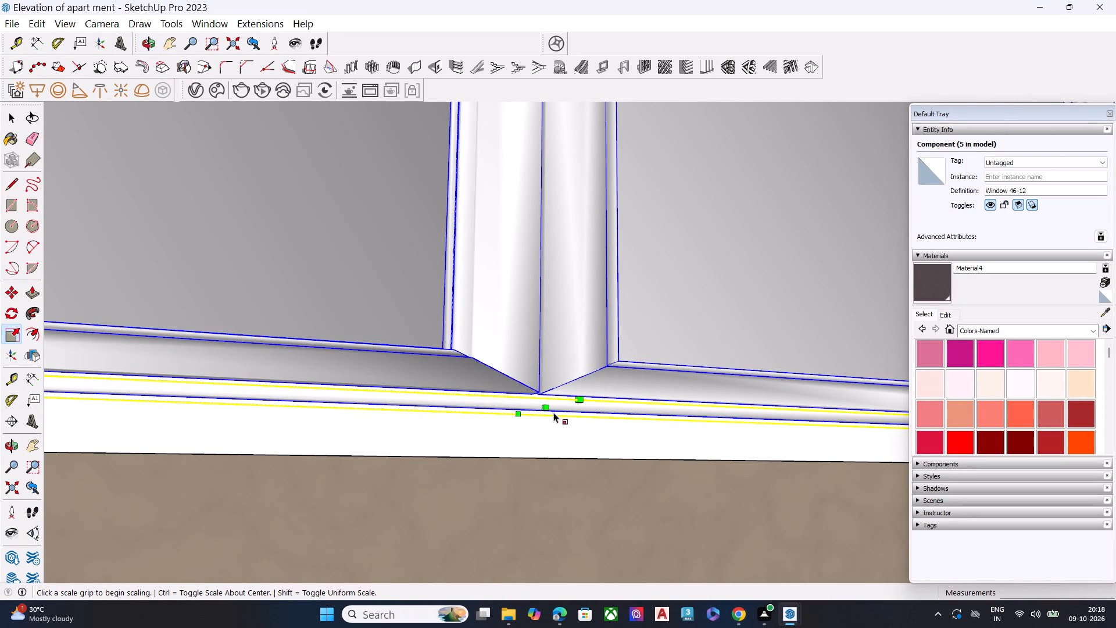
click(549, 411)
scroll(548, 444, down, 6)
middle_drag(557, 397, 536, 509)
click(537, 529)
key(space)
scroll(469, 320, down, 16)
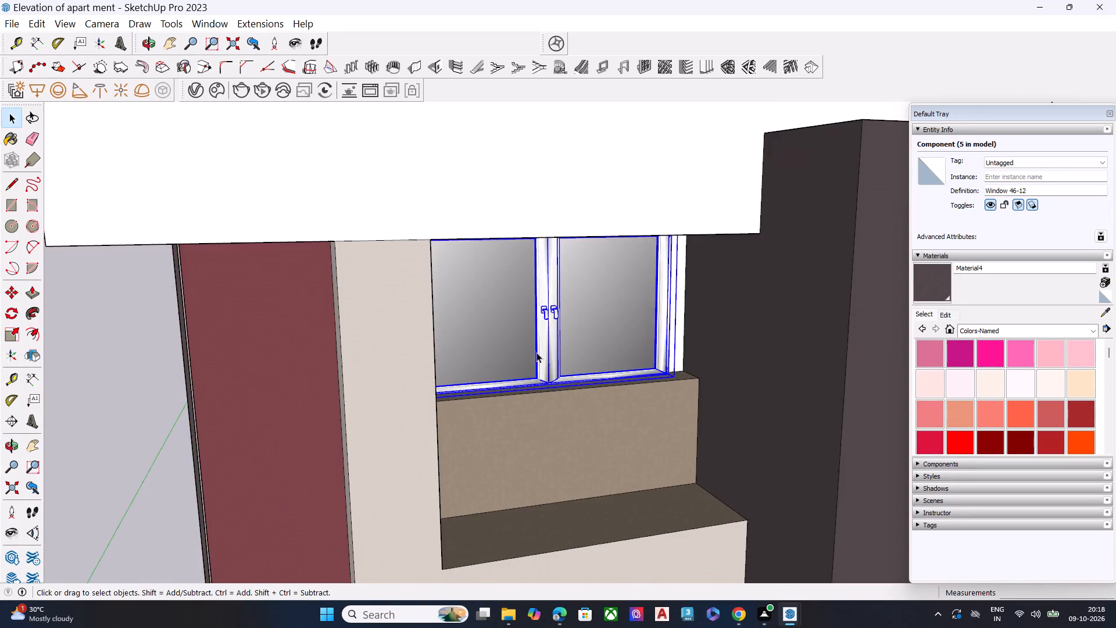
Scale the window's width from its side grip to the dark side wall of the top opening.
scroll(487, 315, up, 2)
middle_drag(606, 350, 524, 327)
middle_drag(702, 283, 677, 294)
scroll(642, 294, up, 3)
scroll(642, 294, down, 1)
scroll(642, 294, up, 4)
key(s)
scroll(631, 295, up, 6)
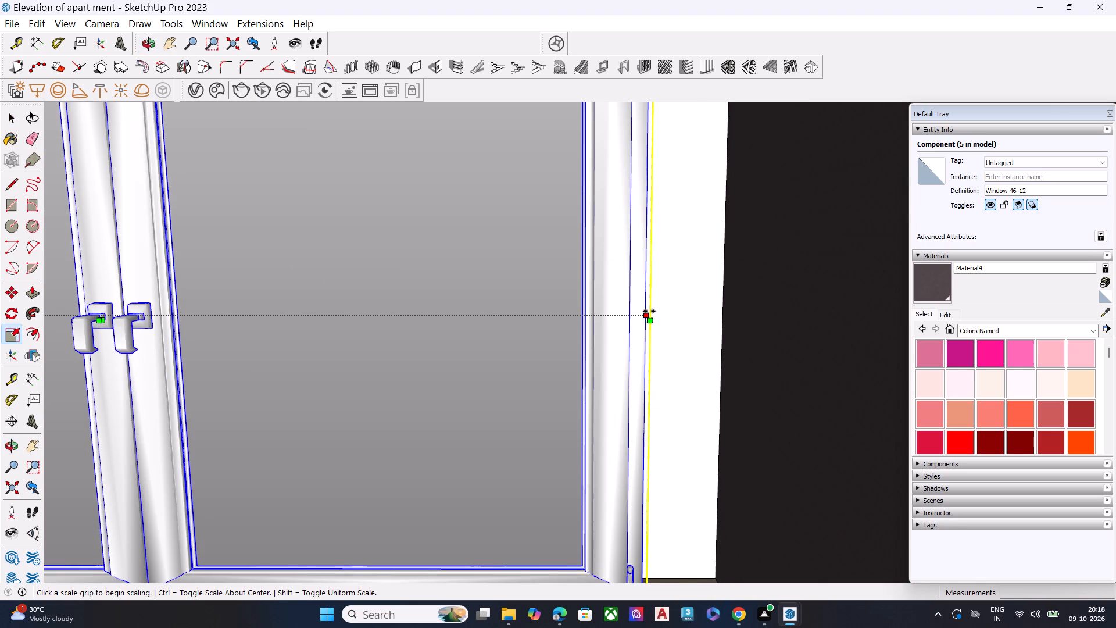
click(649, 312)
click(742, 311)
key(space)
scroll(618, 297, down, 2)
scroll(627, 299, up, 1)
scroll(629, 299, down, 5)
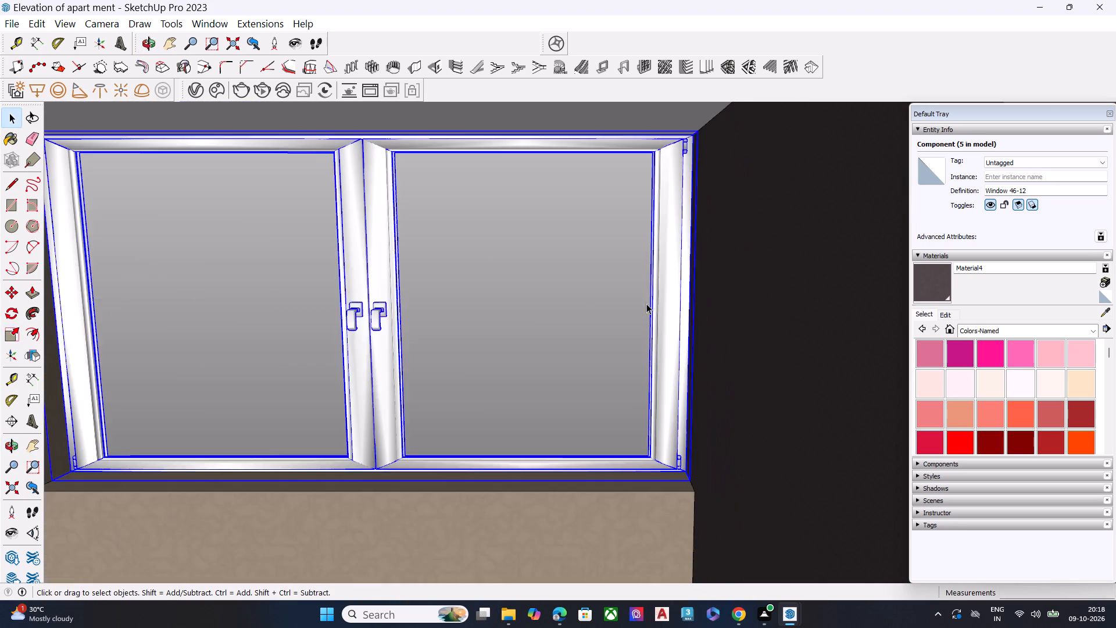
scroll(637, 313, down, 3)
scroll(287, 296, up, 2)
Copy the fitted window about 9' 11" down into the opening directly below on the same facade.
key(m)
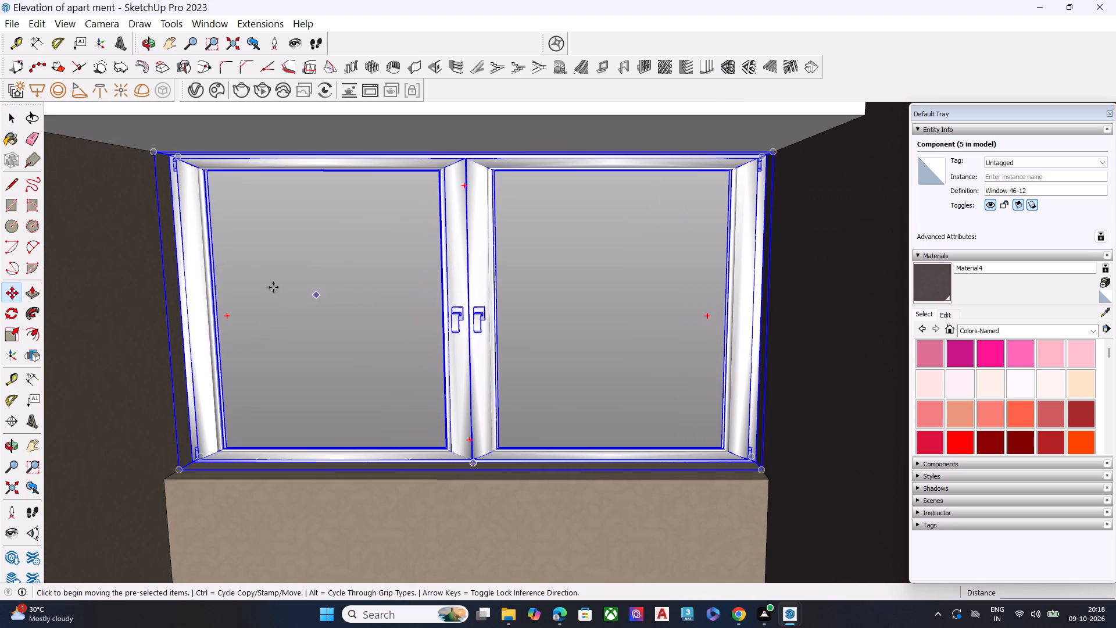
click(175, 163)
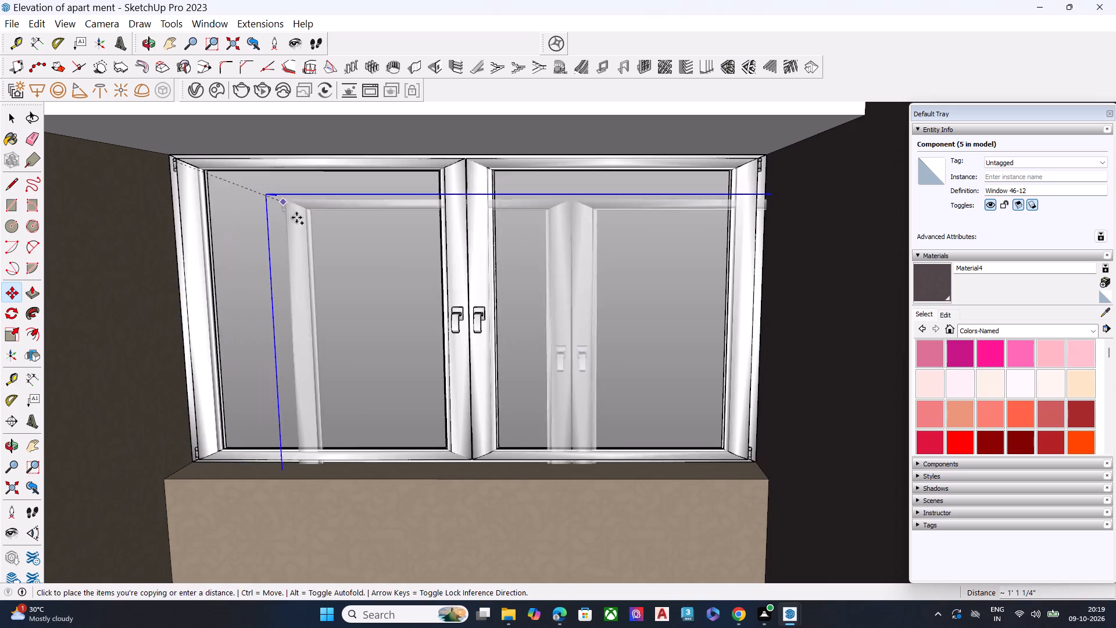
scroll(301, 240, down, 6)
scroll(345, 201, down, 9)
scroll(373, 251, down, 7)
scroll(360, 355, up, 9)
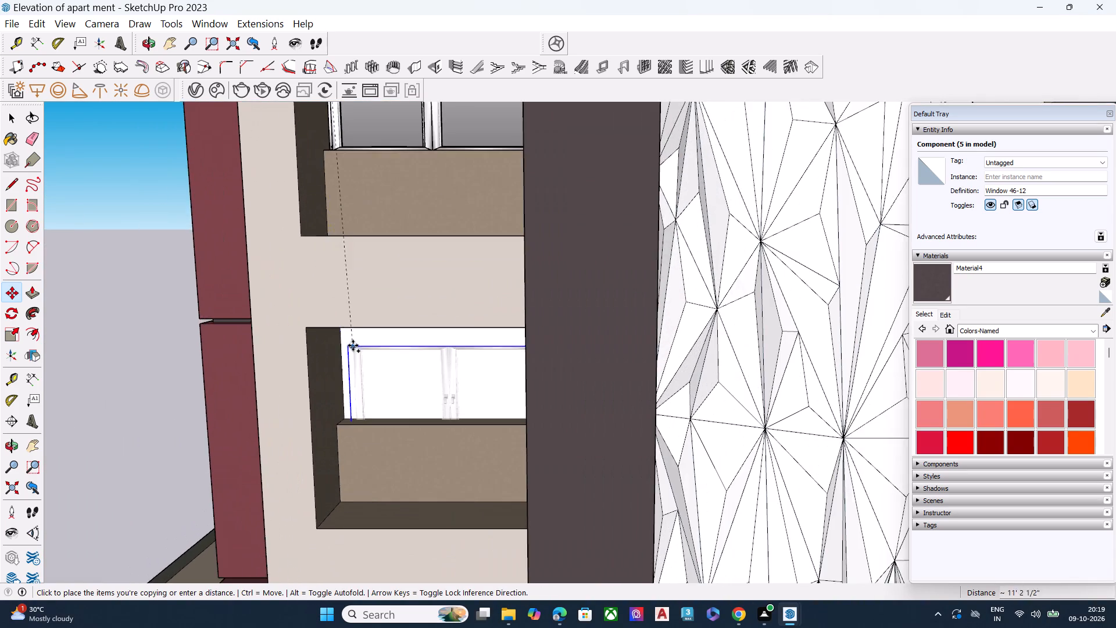
middle_drag(351, 322, 371, 288)
scroll(363, 306, up, 5)
scroll(357, 312, down, 2)
scroll(357, 312, up, 2)
click(344, 288)
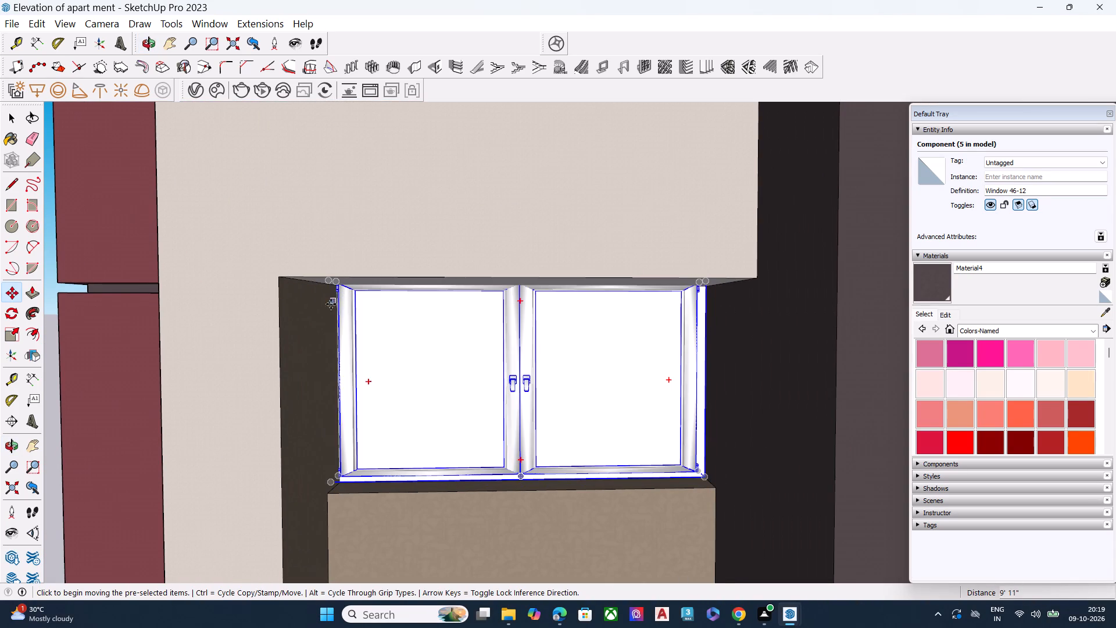
Select the white face overlapping the copied window and move it about 9" back behind the window.
middle_drag(434, 349, 396, 349)
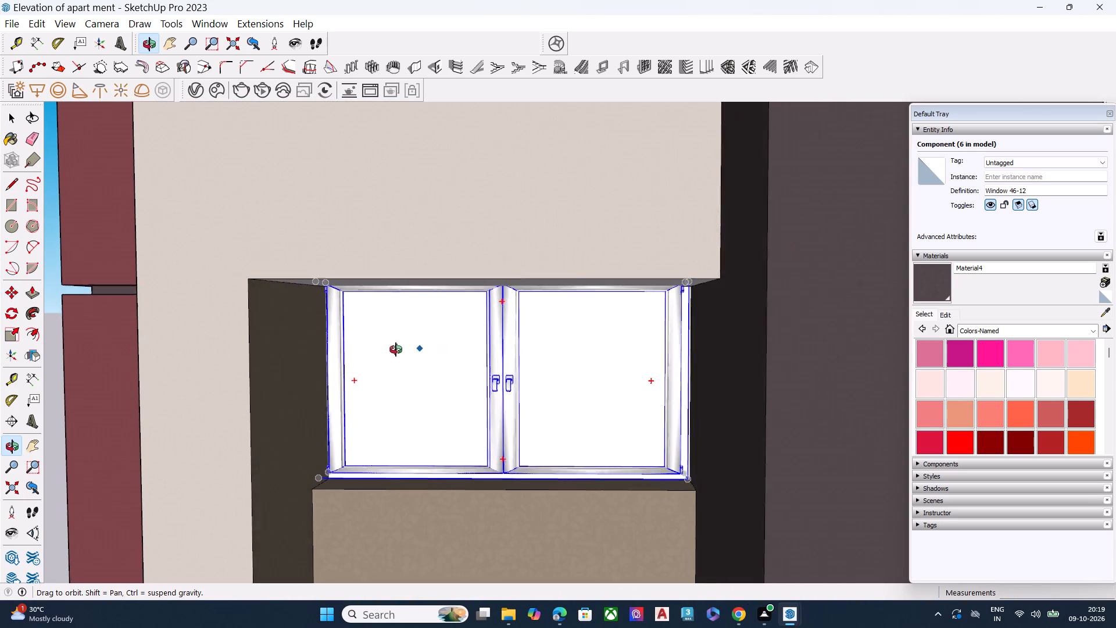
middle_drag(396, 349, 453, 344)
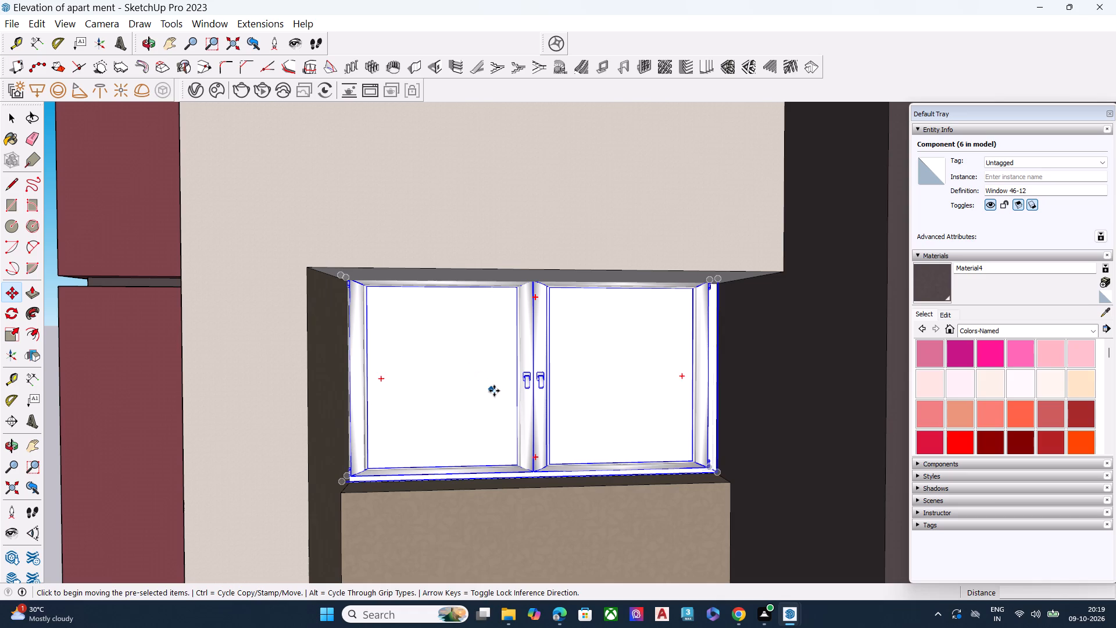
key(space)
click(502, 394)
key(s)
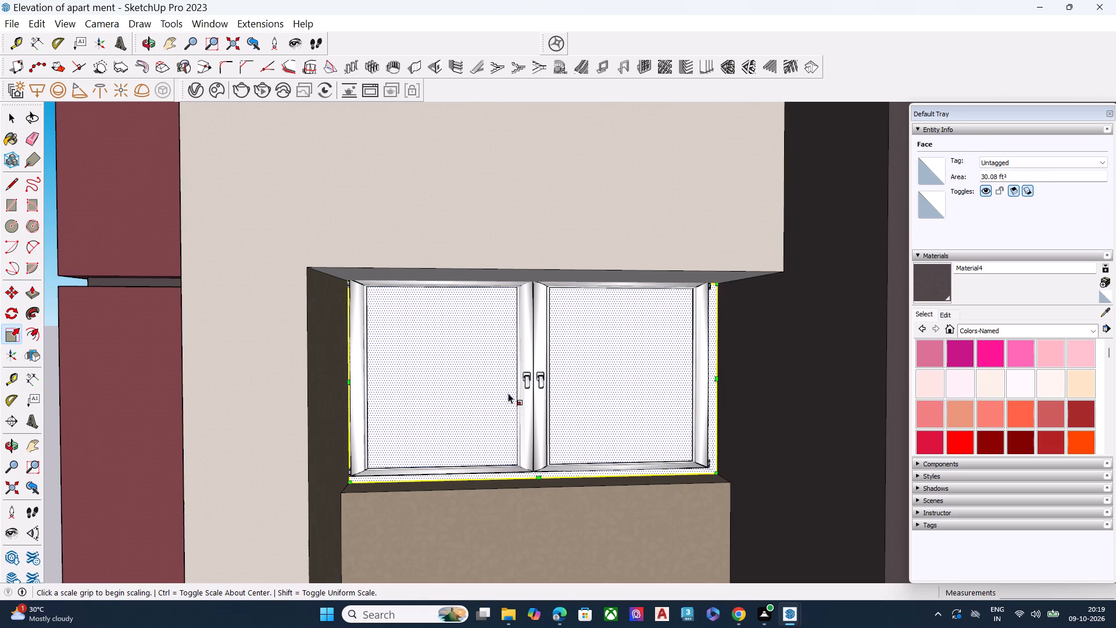
click(513, 395)
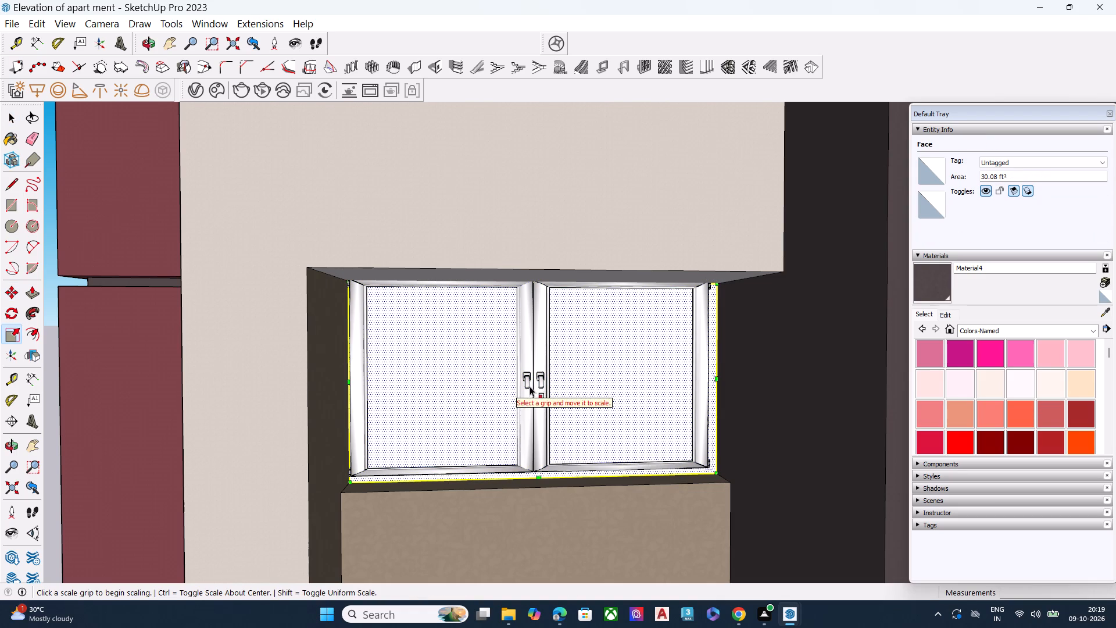
key(m)
click(355, 481)
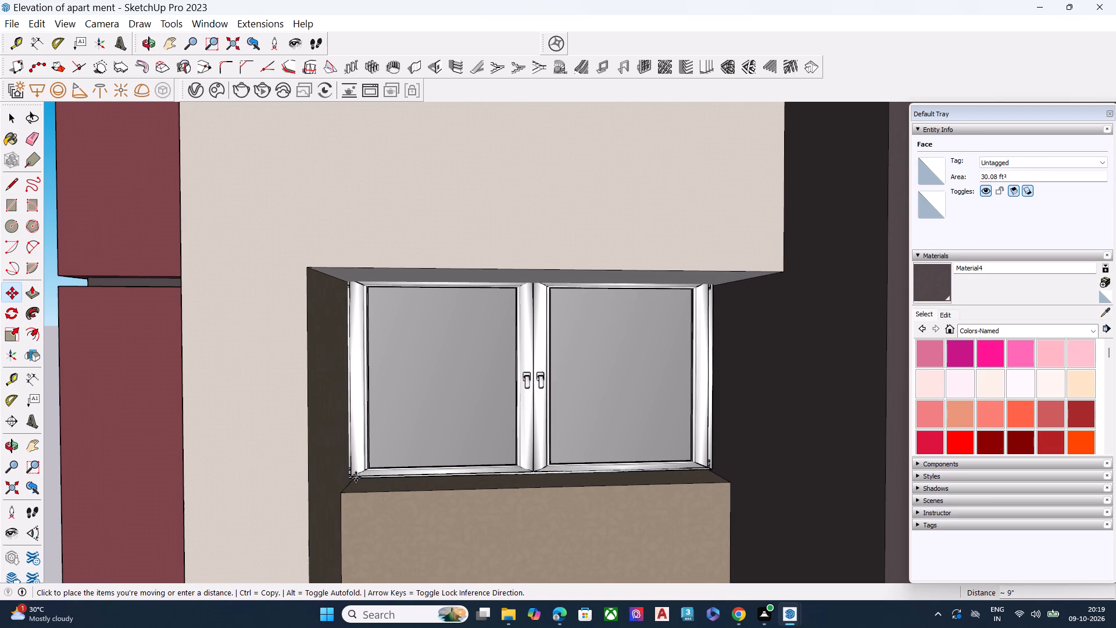
click(356, 477)
key(space)
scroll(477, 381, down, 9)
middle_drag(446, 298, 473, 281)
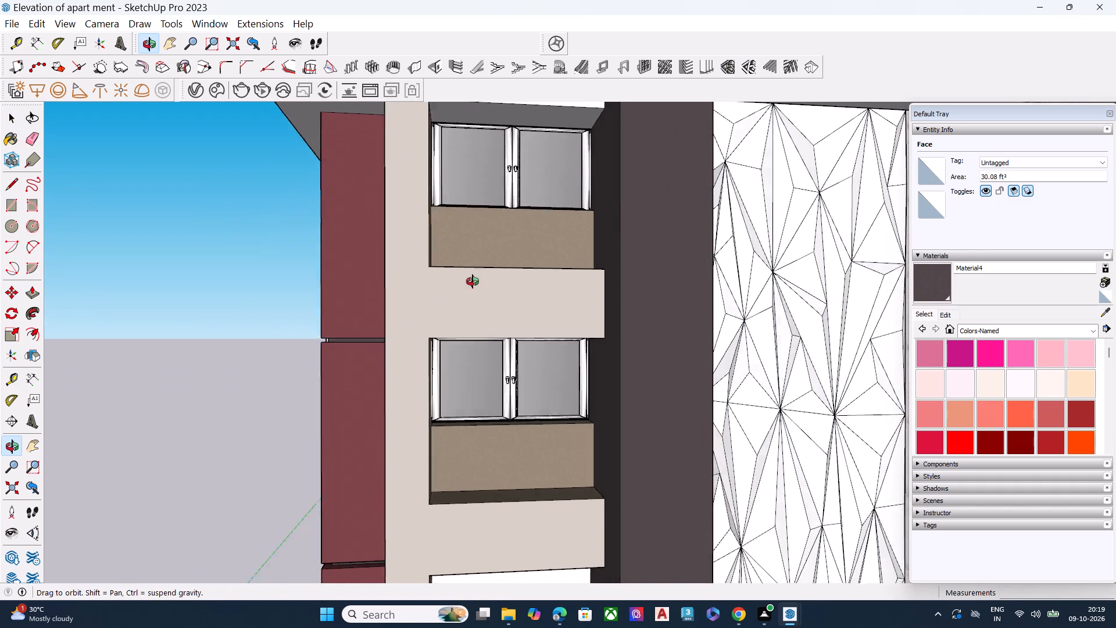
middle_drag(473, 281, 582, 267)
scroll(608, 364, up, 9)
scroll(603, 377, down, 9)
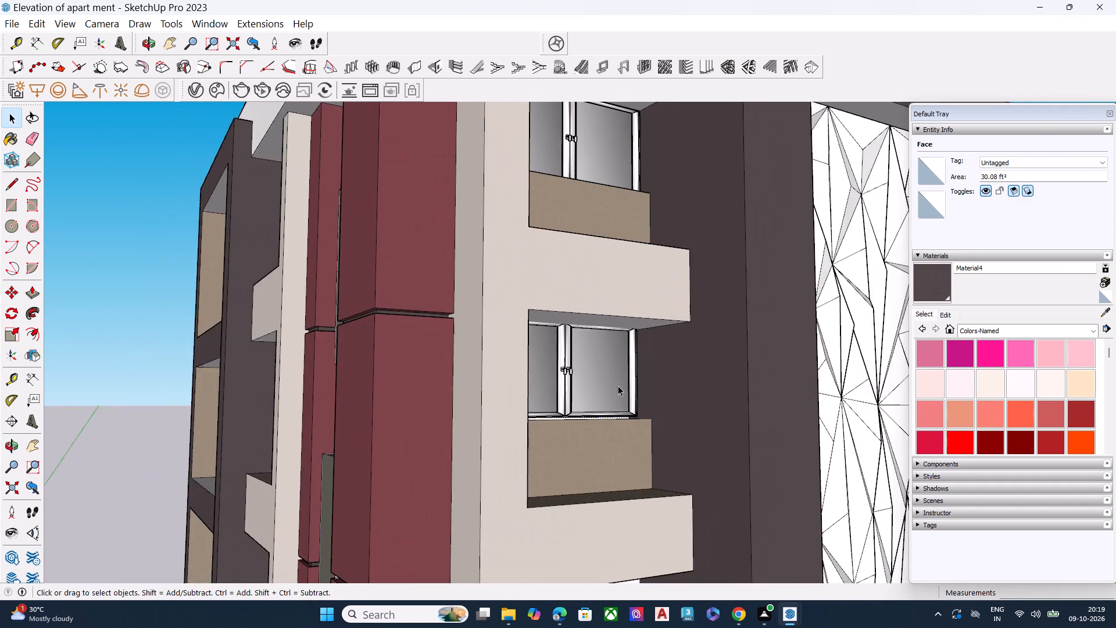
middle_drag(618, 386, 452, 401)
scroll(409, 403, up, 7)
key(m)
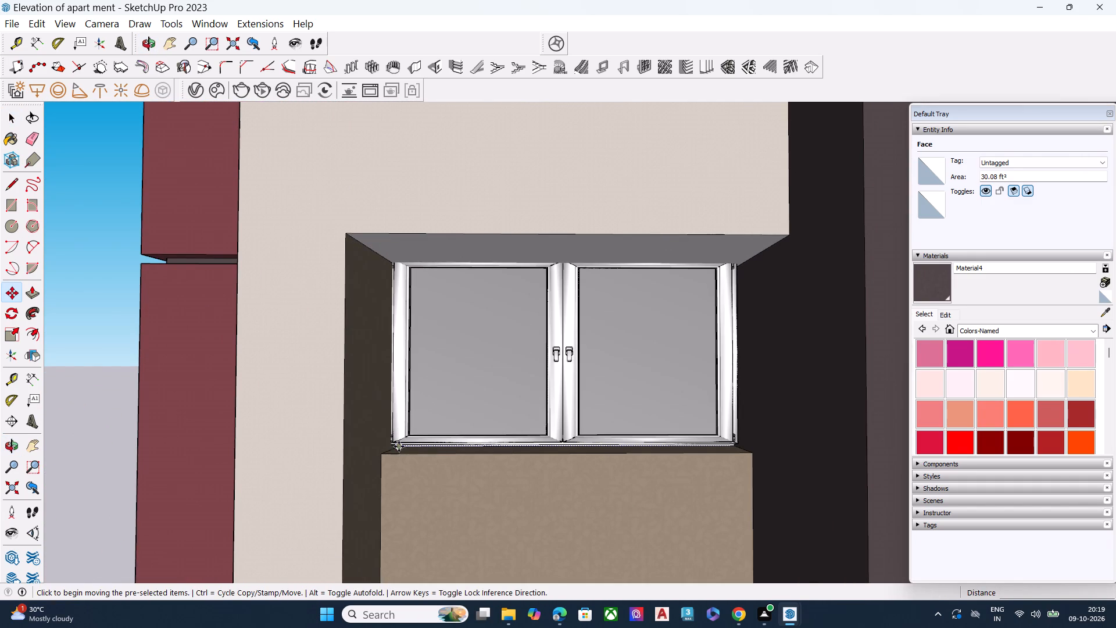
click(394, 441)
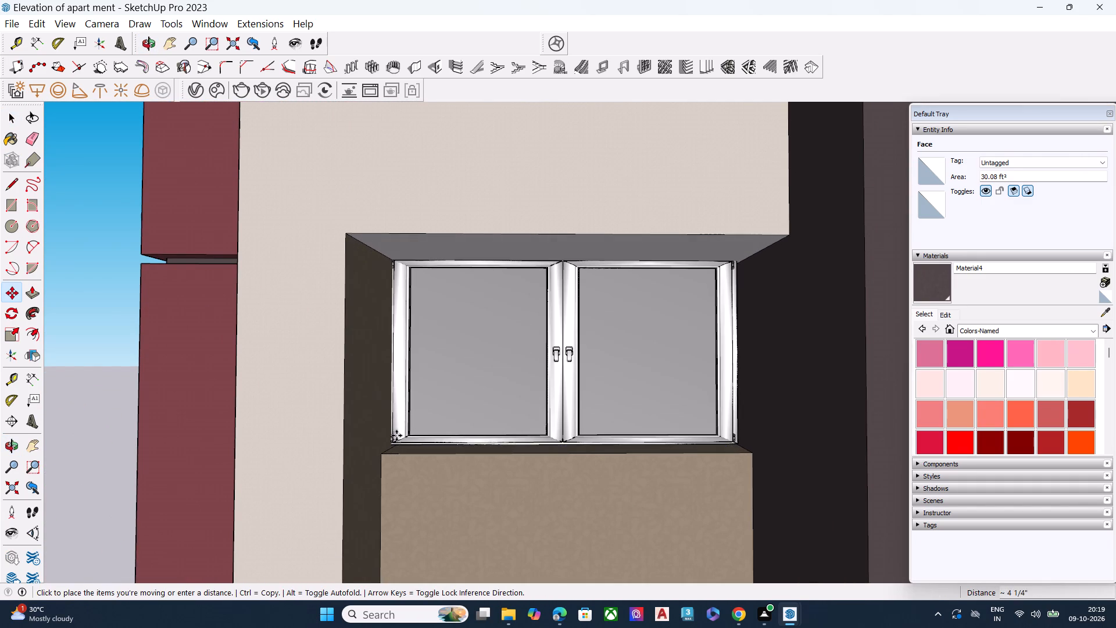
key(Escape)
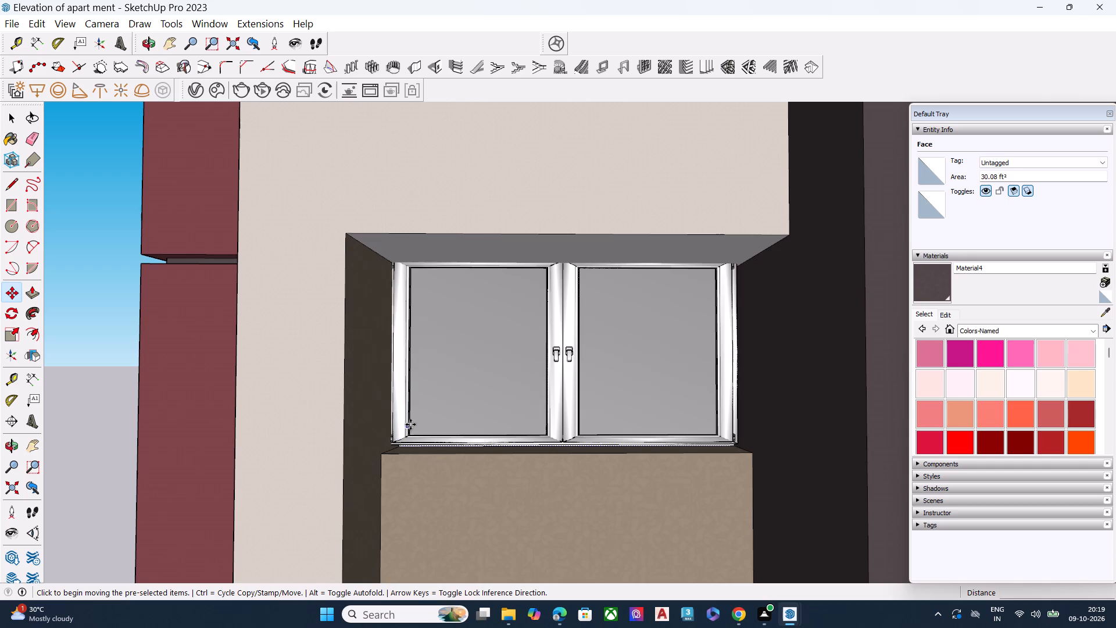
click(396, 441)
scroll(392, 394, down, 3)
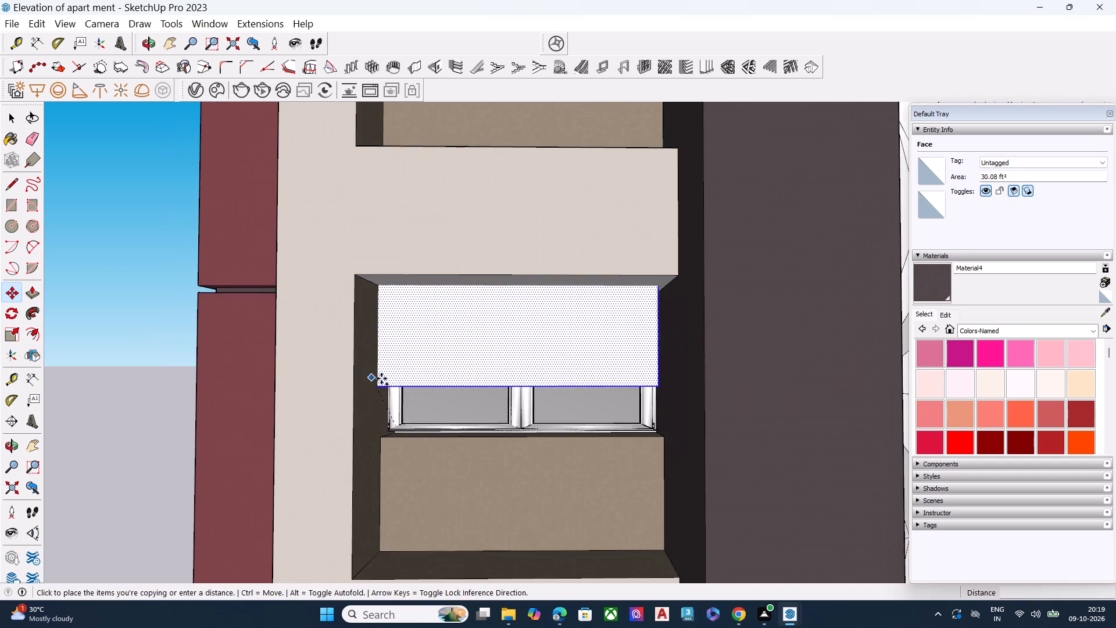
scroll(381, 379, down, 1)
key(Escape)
Copy the second-row window by its lower corner down into the third opening on the same facade.
key(space)
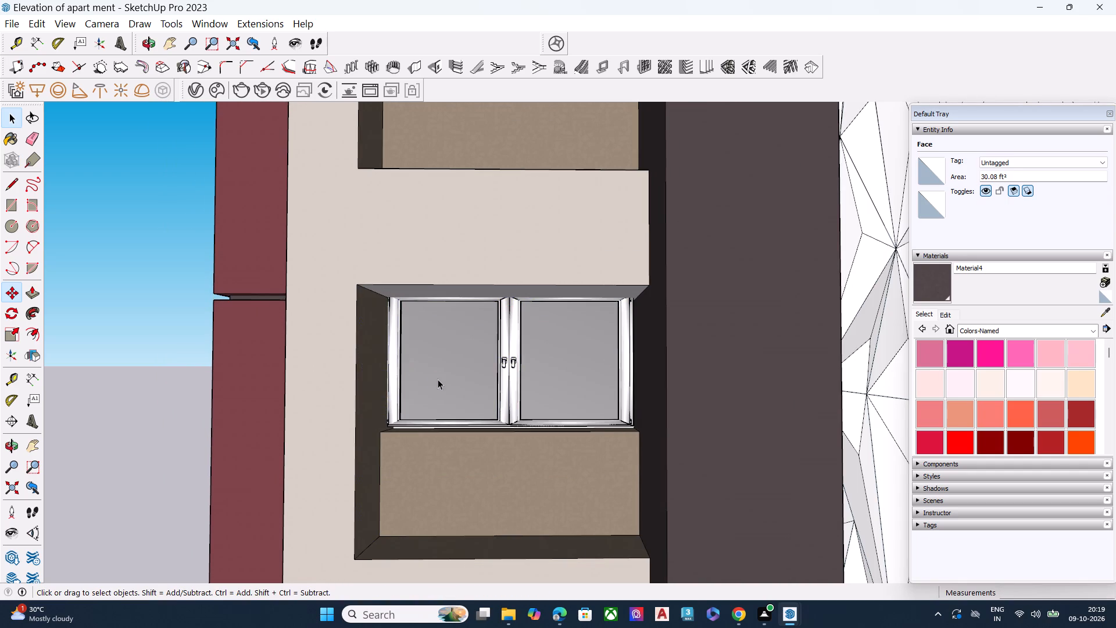
click(438, 379)
key(m)
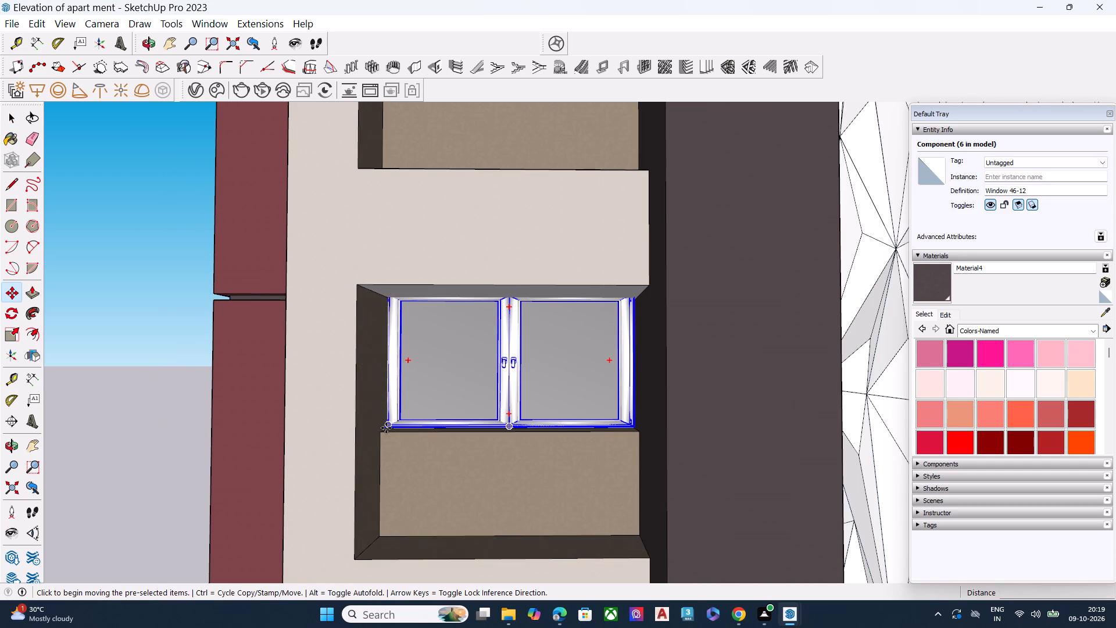
click(386, 428)
scroll(449, 370, down, 11)
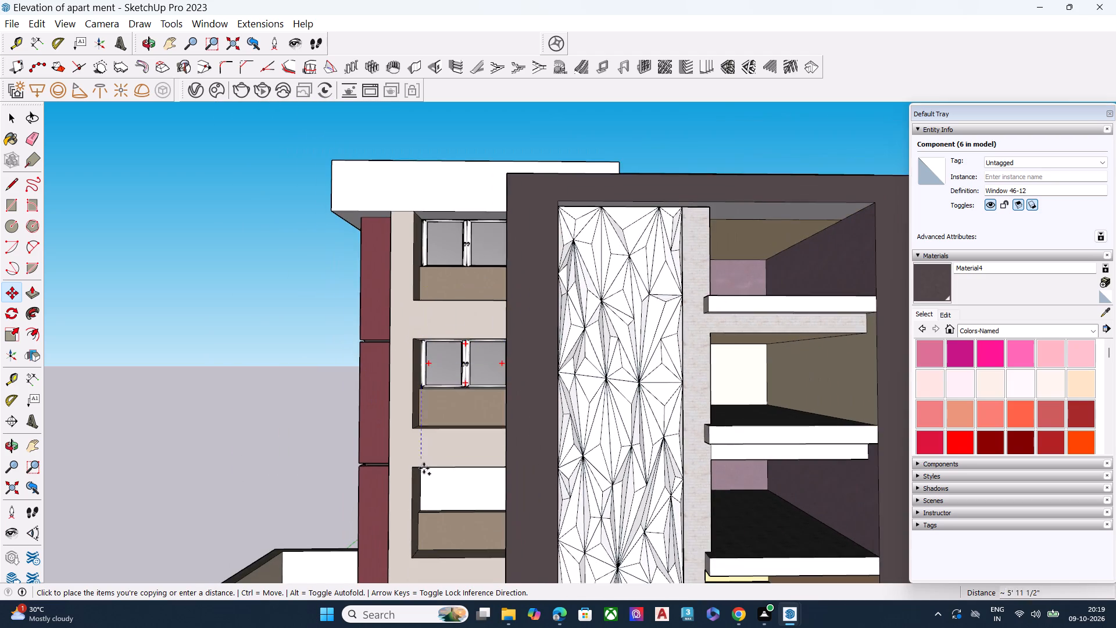
scroll(420, 493, up, 8)
click(421, 526)
key(space)
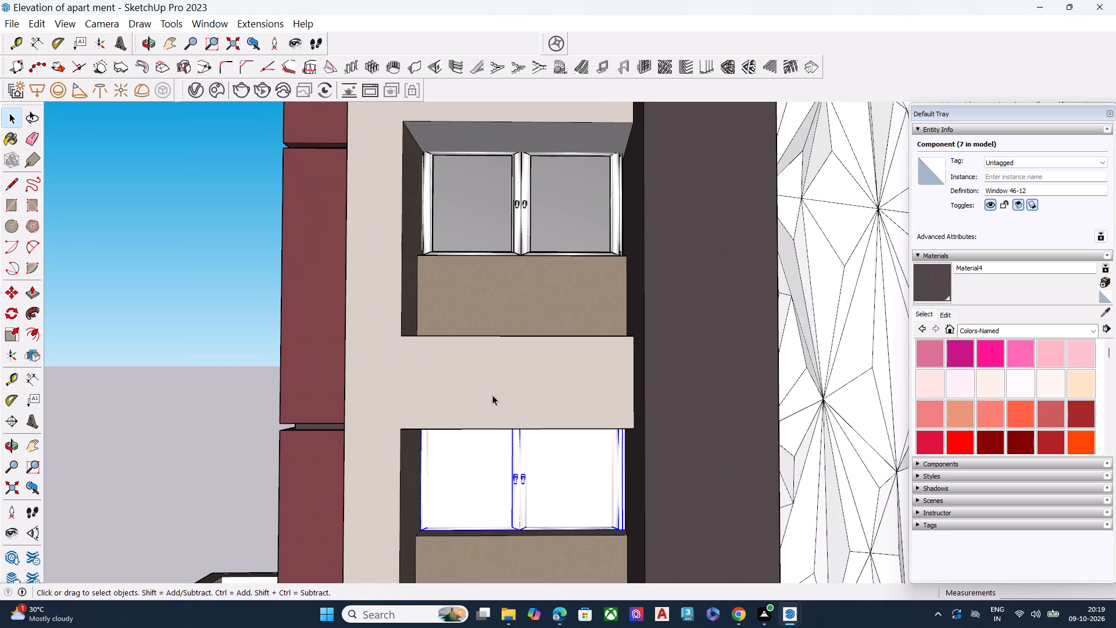
Move the third-row window about 5 1/2" forward along the green axis, in front of the white face.
scroll(492, 395, down, 9)
scroll(529, 509, up, 5)
scroll(535, 387, down, 9)
scroll(526, 455, up, 3)
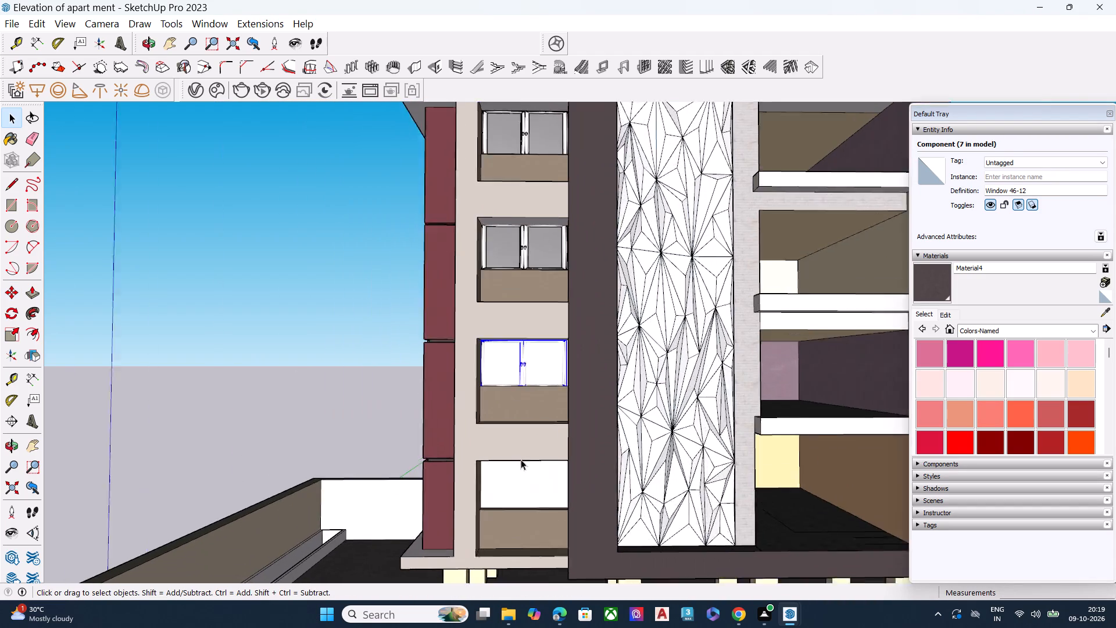
scroll(521, 459, up, 3)
scroll(530, 305, up, 3)
scroll(530, 305, down, 1)
scroll(531, 306, up, 4)
middle_drag(464, 386, 599, 465)
scroll(638, 447, up, 4)
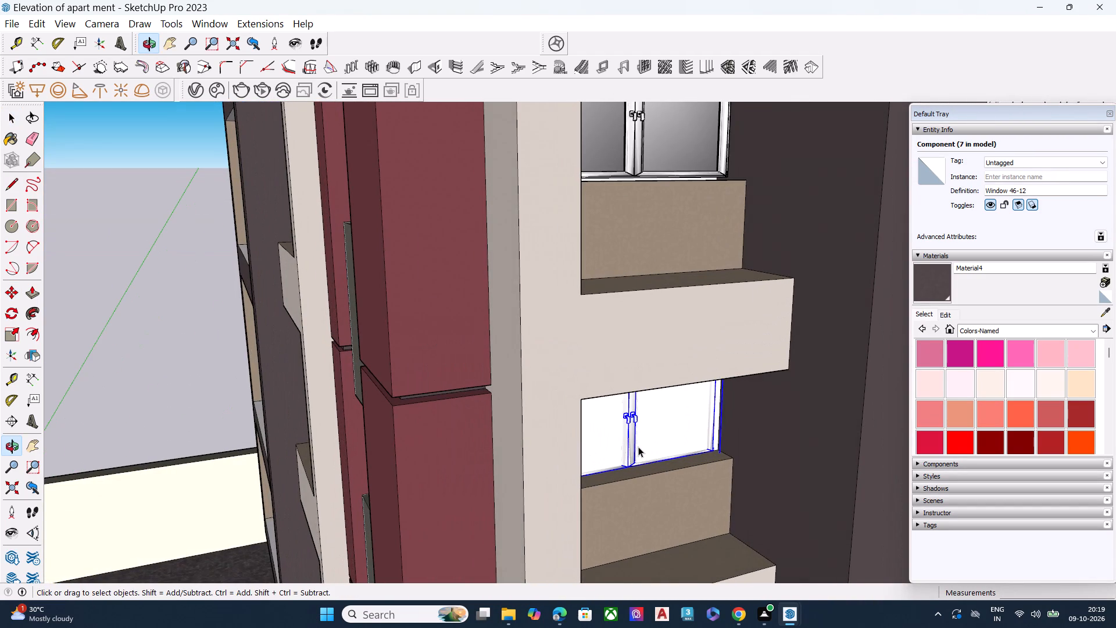
scroll(638, 447, up, 2)
middle_drag(631, 423, 599, 392)
scroll(600, 393, up, 2)
middle_drag(638, 403, 608, 379)
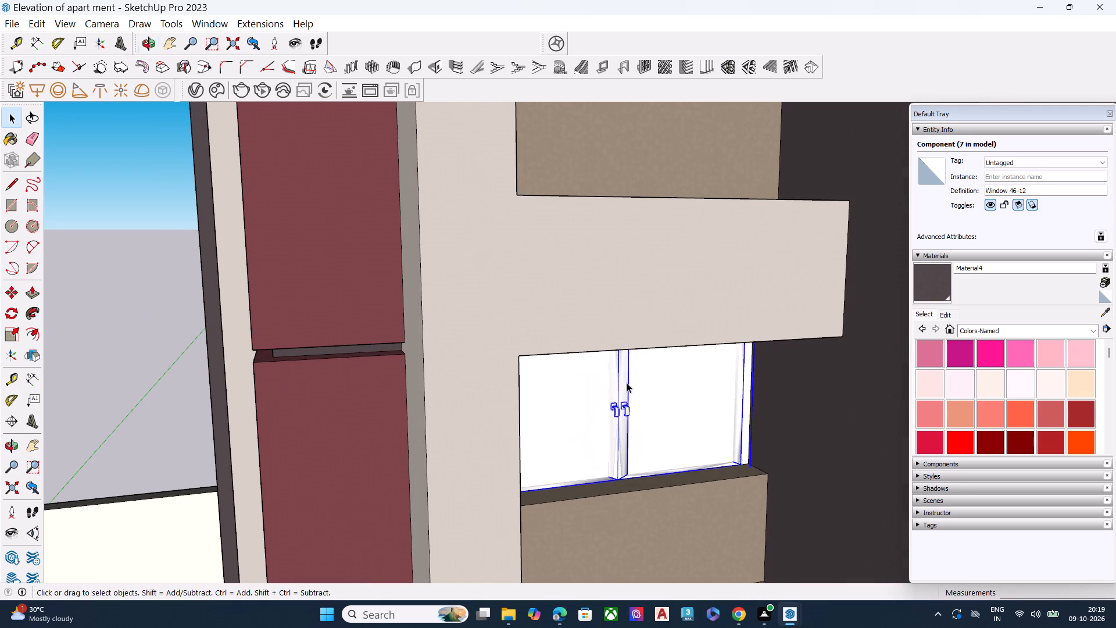
click(627, 383)
click(617, 390)
click(623, 411)
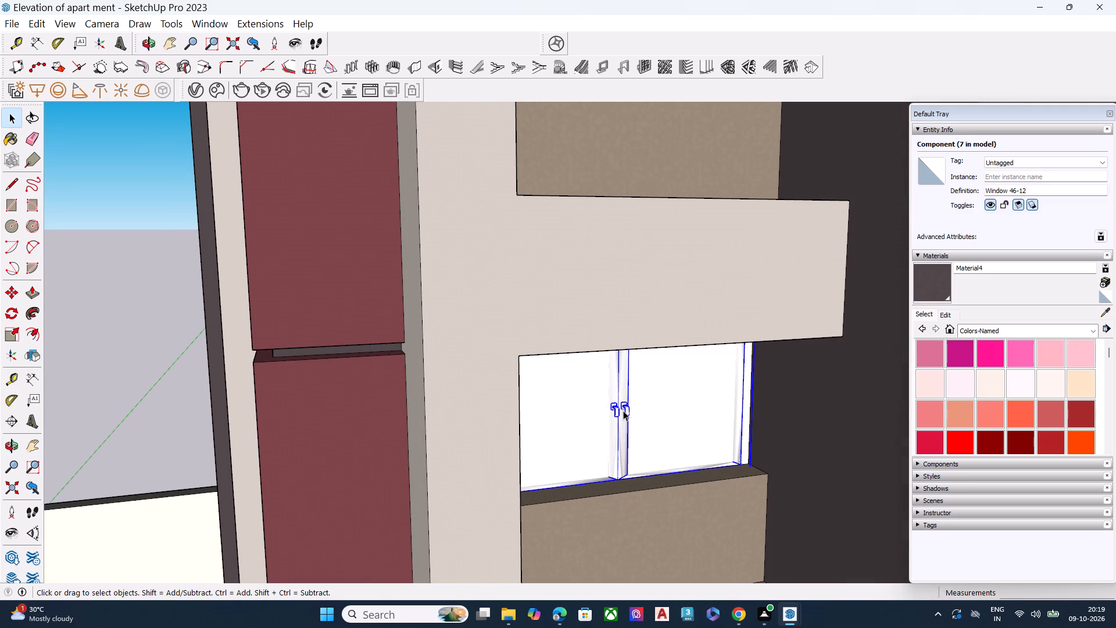
key(m)
click(623, 411)
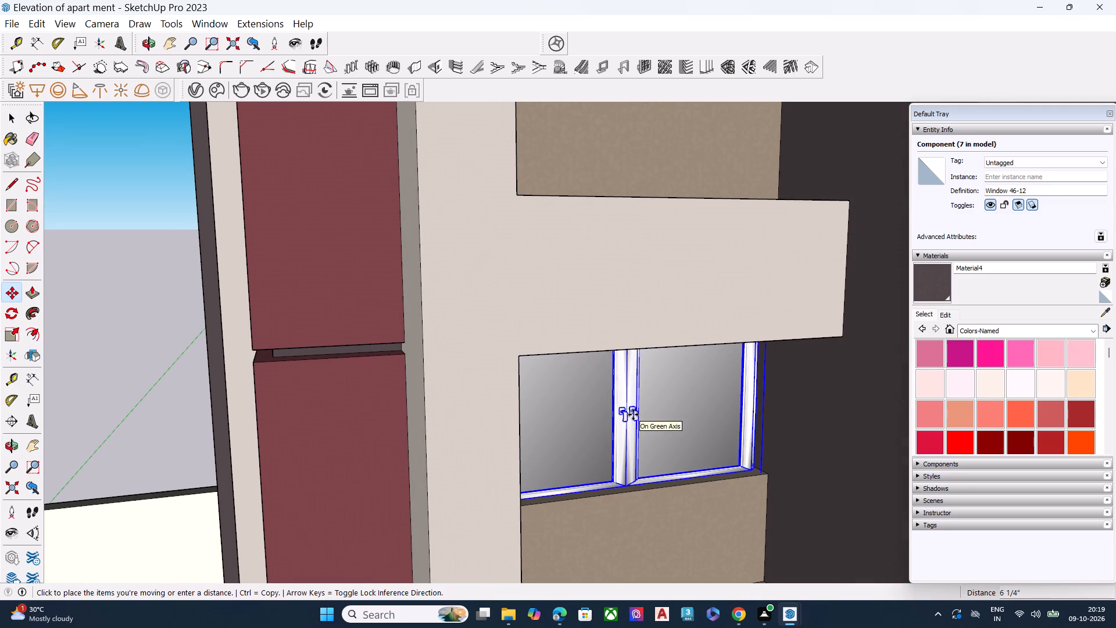
click(632, 415)
key(space)
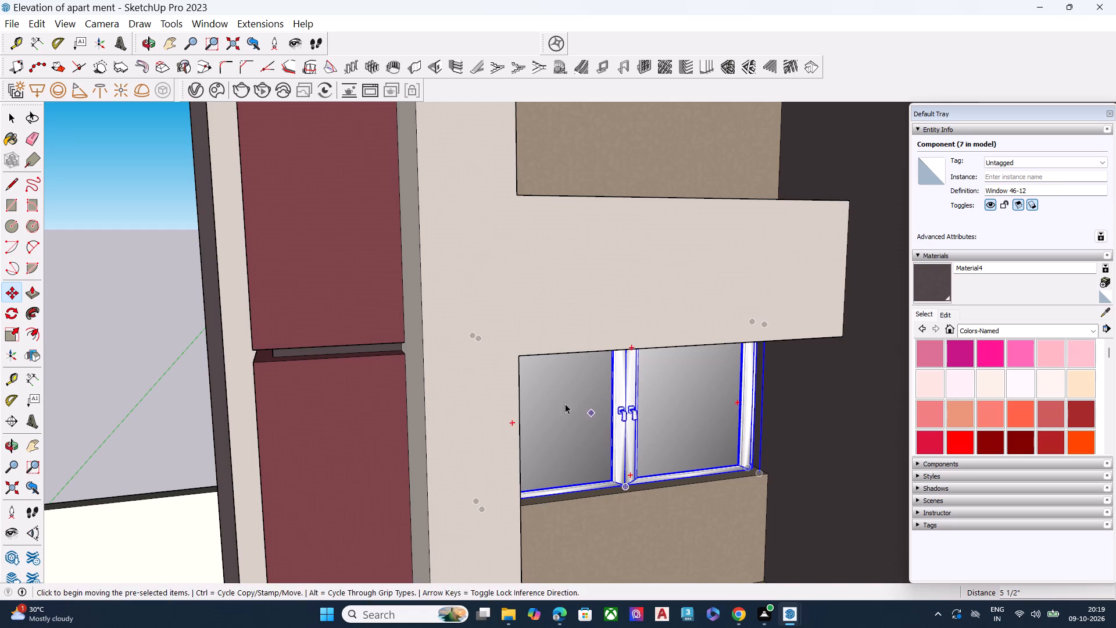
Copy the third-row window about 10' 5 1/2" down into the bottom opening and clear the selection.
scroll(498, 376, down, 7)
middle_drag(630, 424, 522, 418)
scroll(455, 414, up, 6)
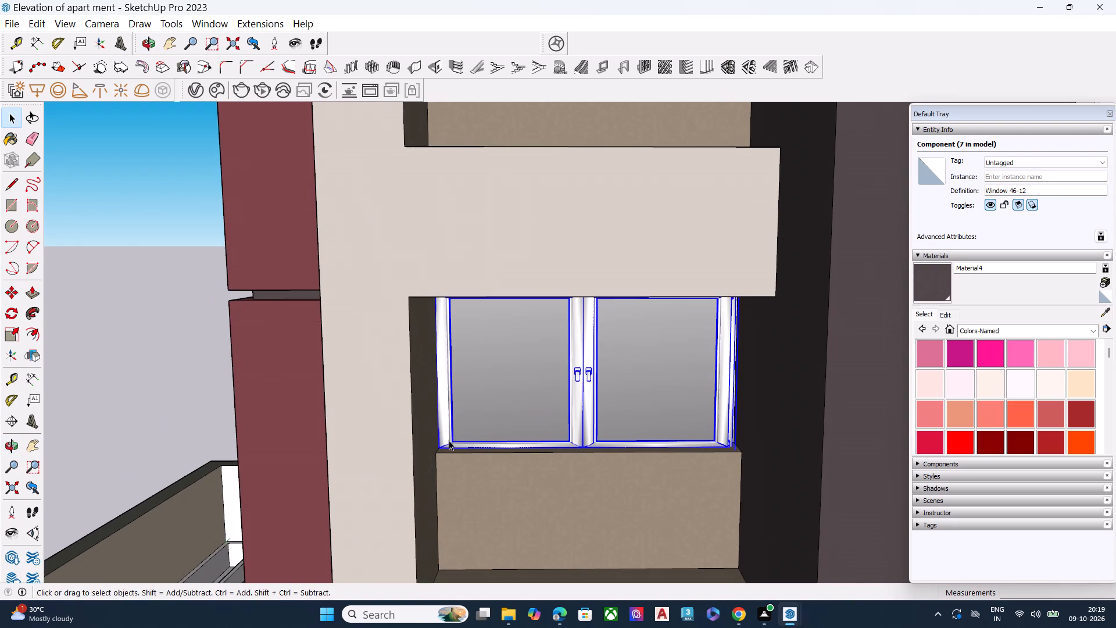
key(m)
click(442, 447)
scroll(518, 423, down, 9)
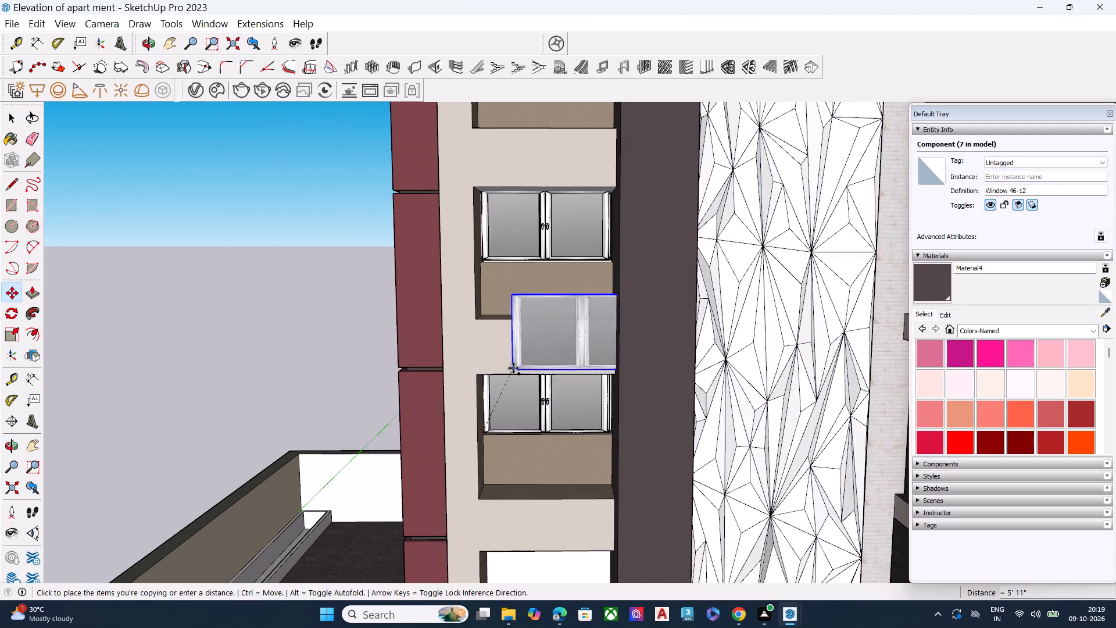
scroll(513, 368, down, 7)
scroll(505, 507, up, 10)
click(518, 493)
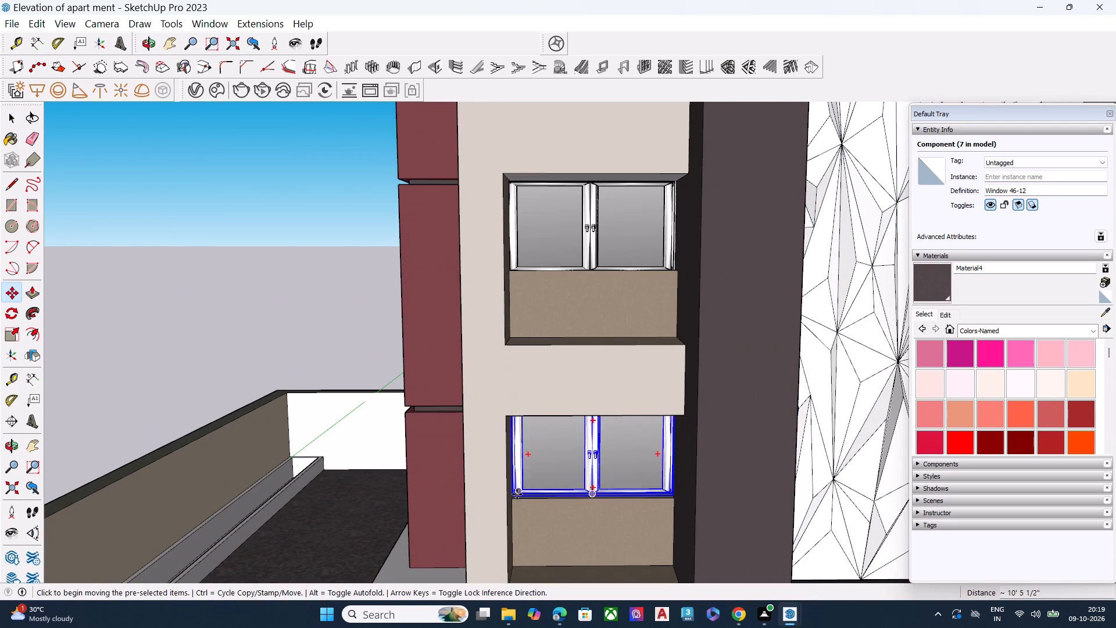
key(space)
scroll(387, 448, down, 8)
click(329, 333)
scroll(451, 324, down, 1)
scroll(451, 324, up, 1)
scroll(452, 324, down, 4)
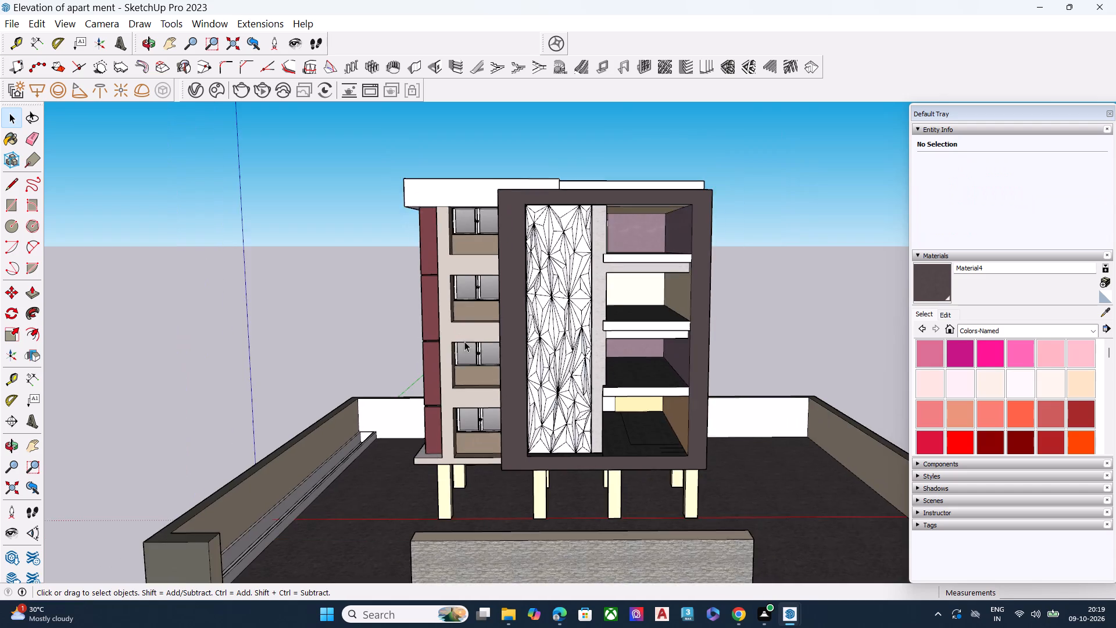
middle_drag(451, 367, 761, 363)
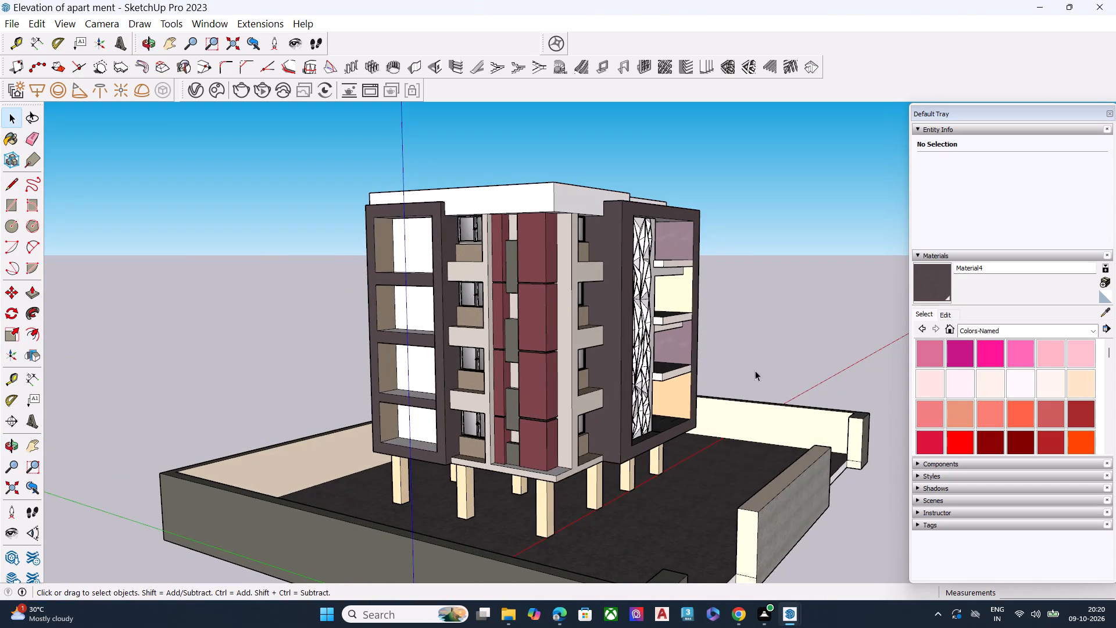
Render the patterned-panel facade with V-Ray, inspect the installed windows in the image, and close the render.
middle_click(585, 366)
middle_drag(613, 365, 410, 344)
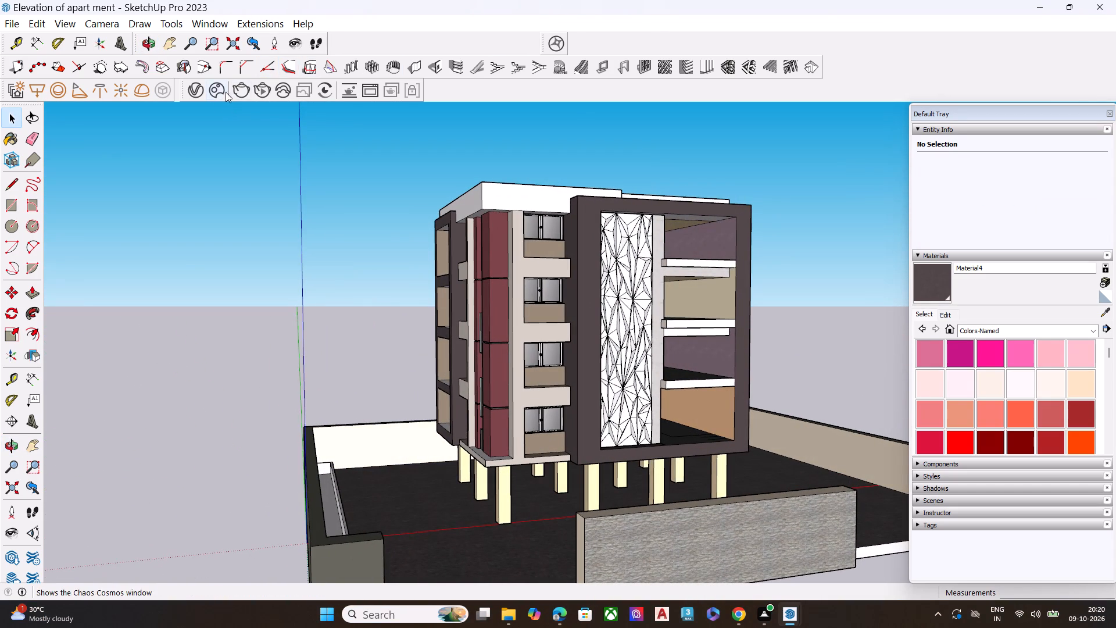
click(239, 92)
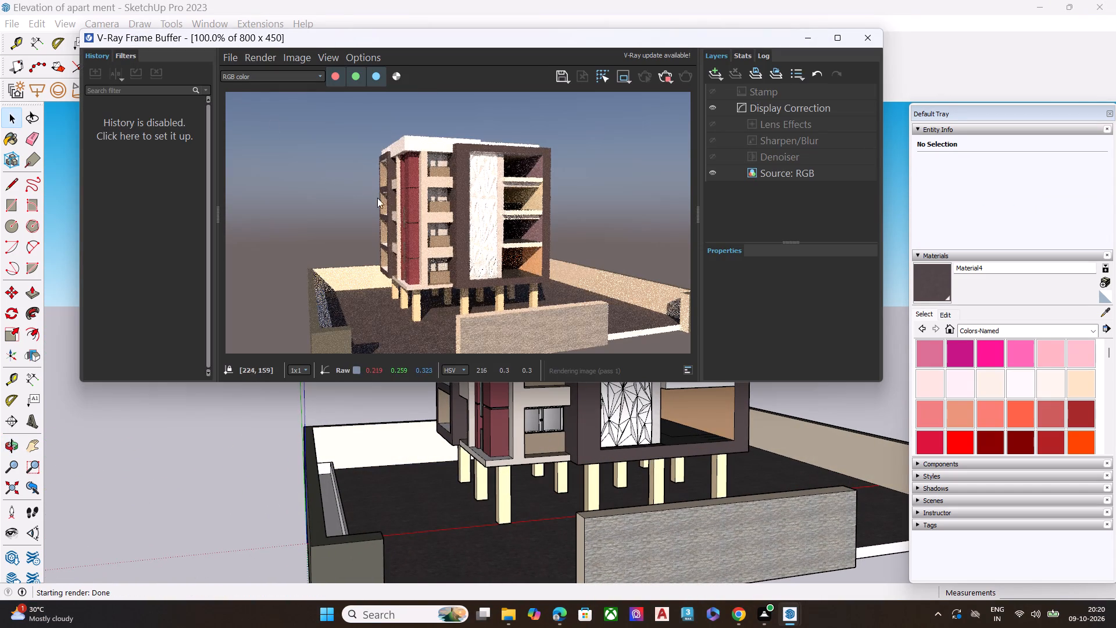
scroll(425, 210, up, 4)
scroll(425, 210, down, 3)
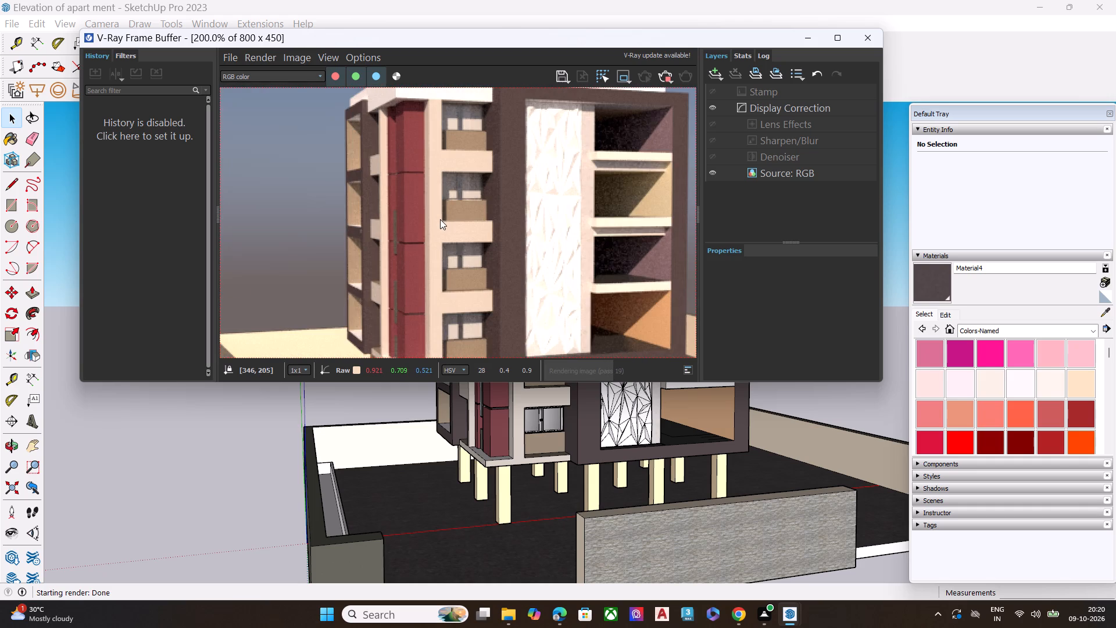
scroll(440, 219, down, 1)
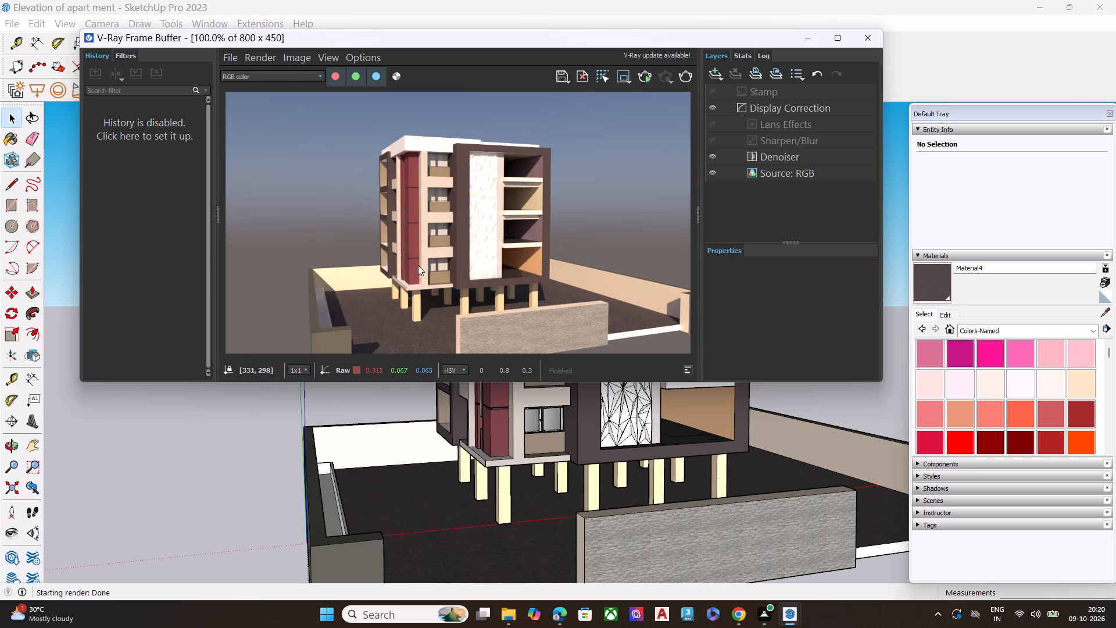
scroll(418, 265, up, 2)
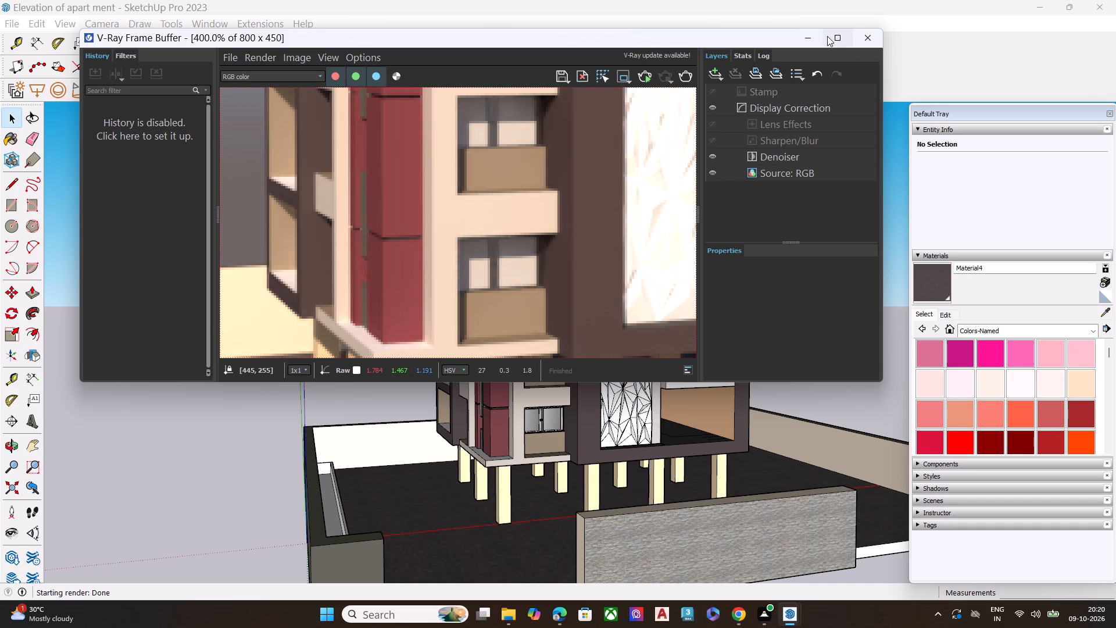
click(868, 32)
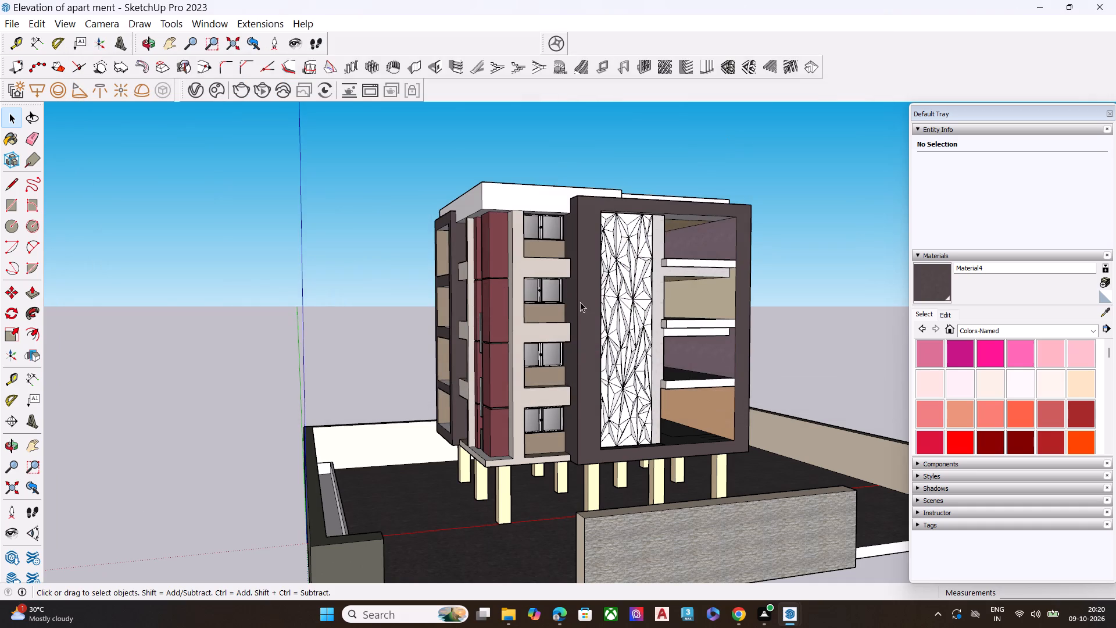
Copy the second-row window on the patterned-panel facade out into the empty space beside the building.
scroll(536, 301, up, 6)
click(542, 290)
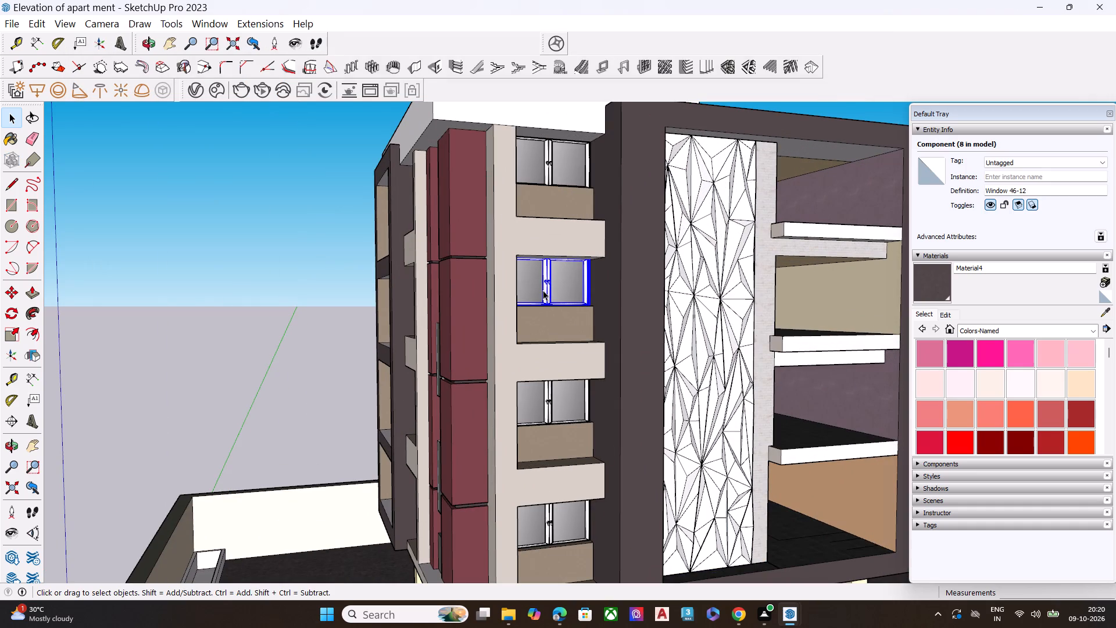
key(m)
click(543, 290)
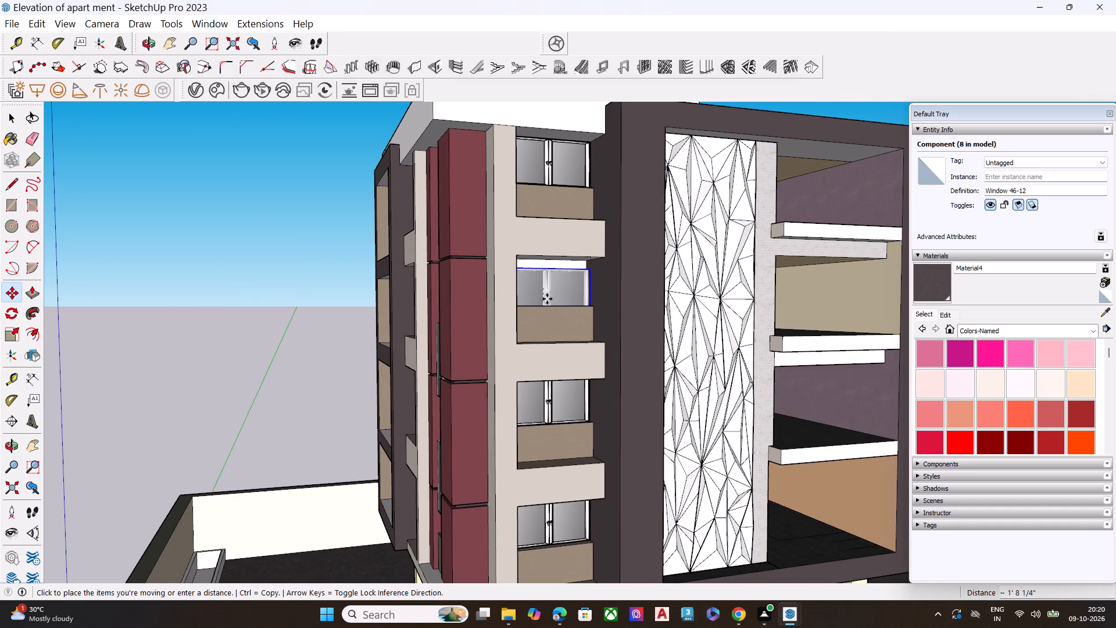
click(284, 256)
key(space)
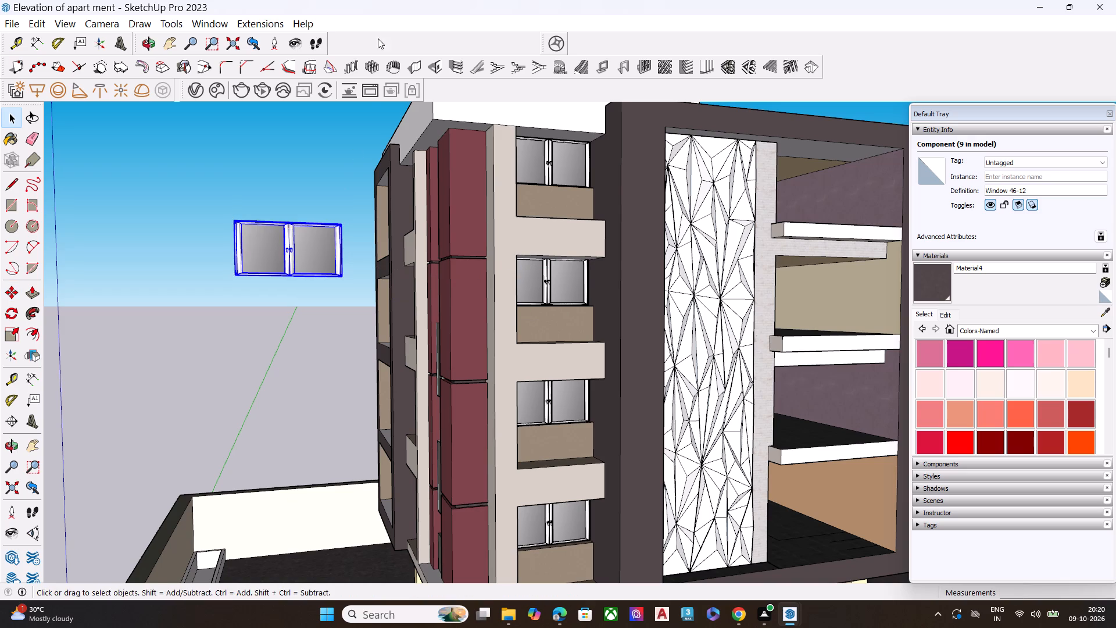
Render the closer view with V-Ray, compare the free-standing window copy with the facade windows, stop the render and close it.
click(240, 92)
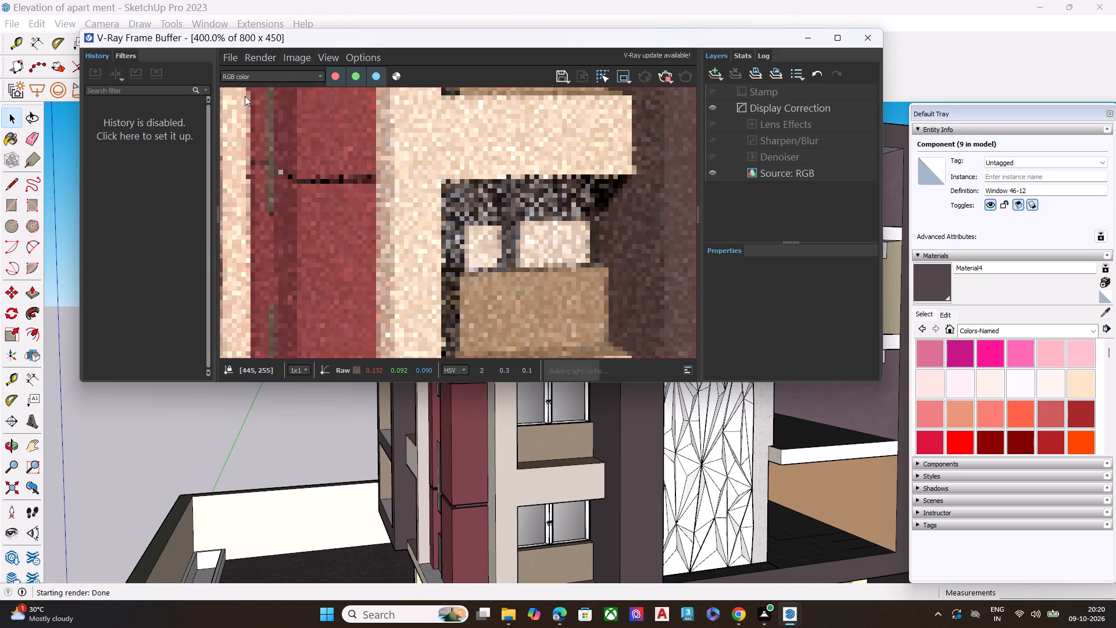
scroll(449, 237, down, 5)
scroll(430, 232, up, 4)
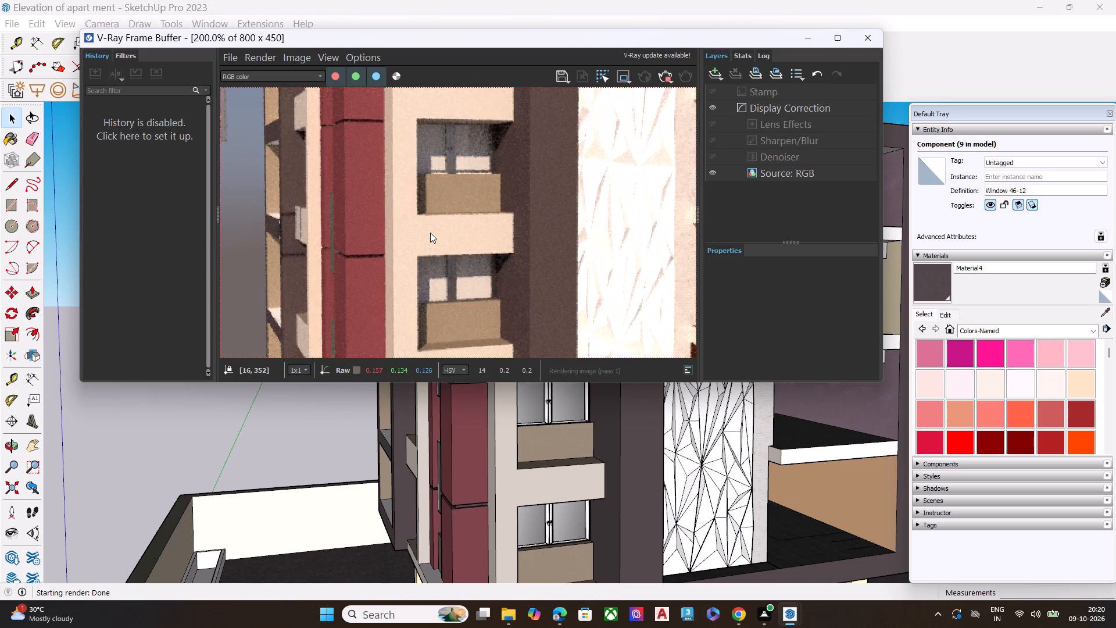
scroll(431, 233, down, 2)
scroll(373, 201, up, 2)
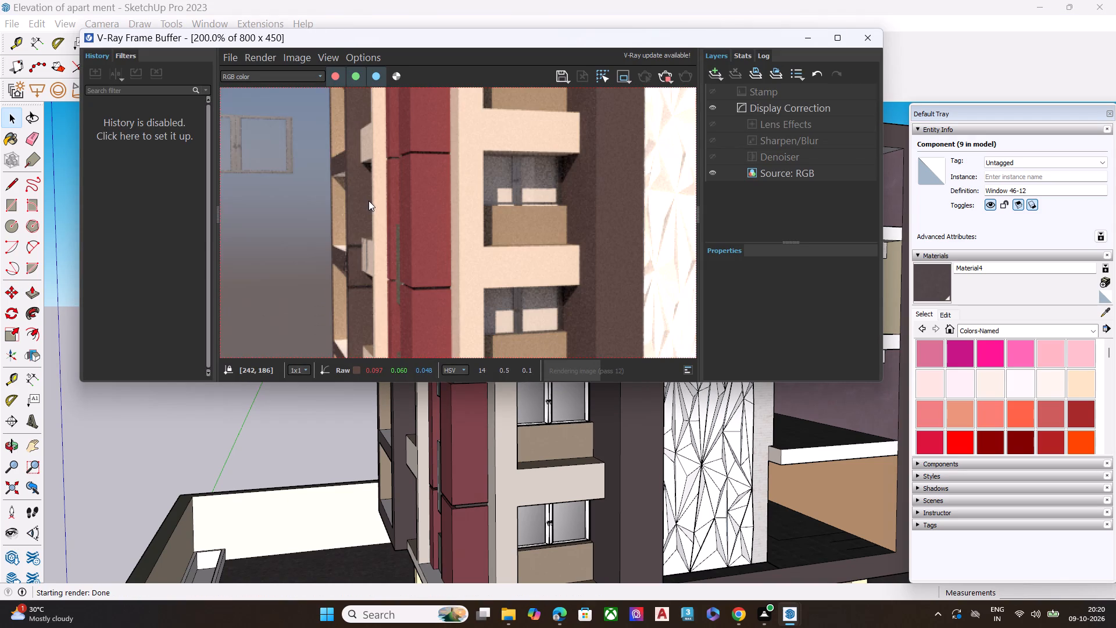
scroll(369, 201, down, 1)
click(661, 77)
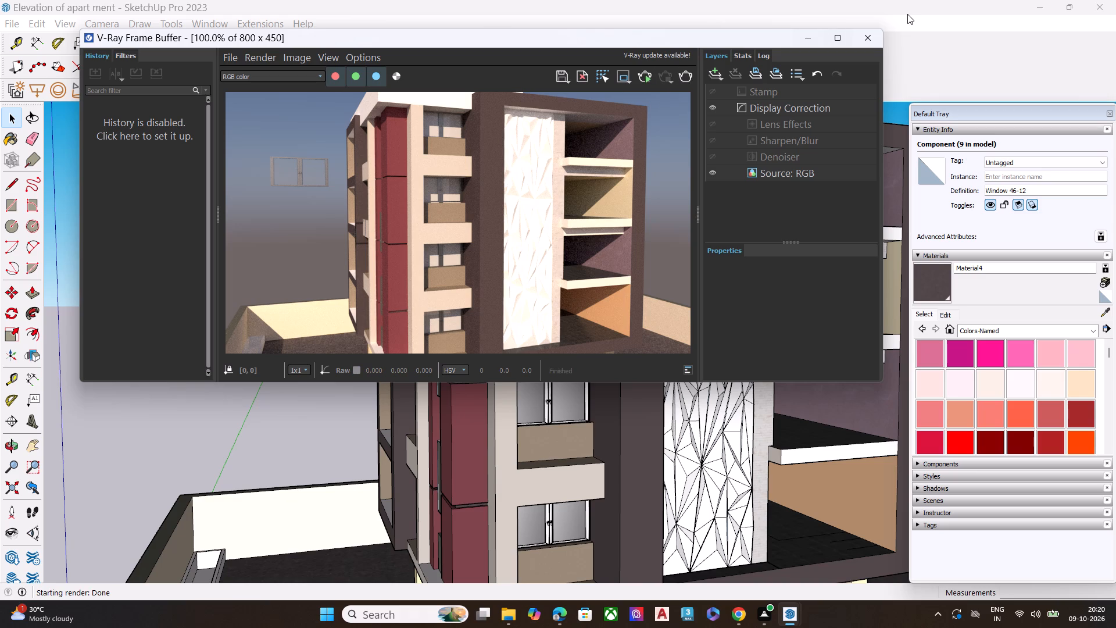
click(871, 34)
Open the V-Ray Asset Editor and the Chaos Cosmos Browser.
click(201, 95)
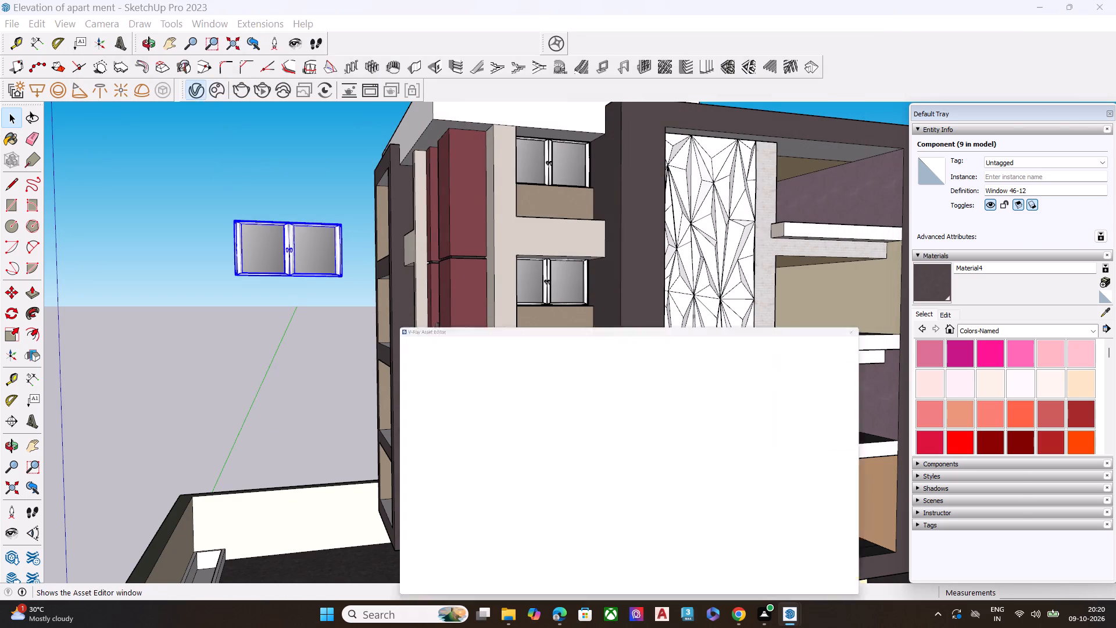
click(256, 108)
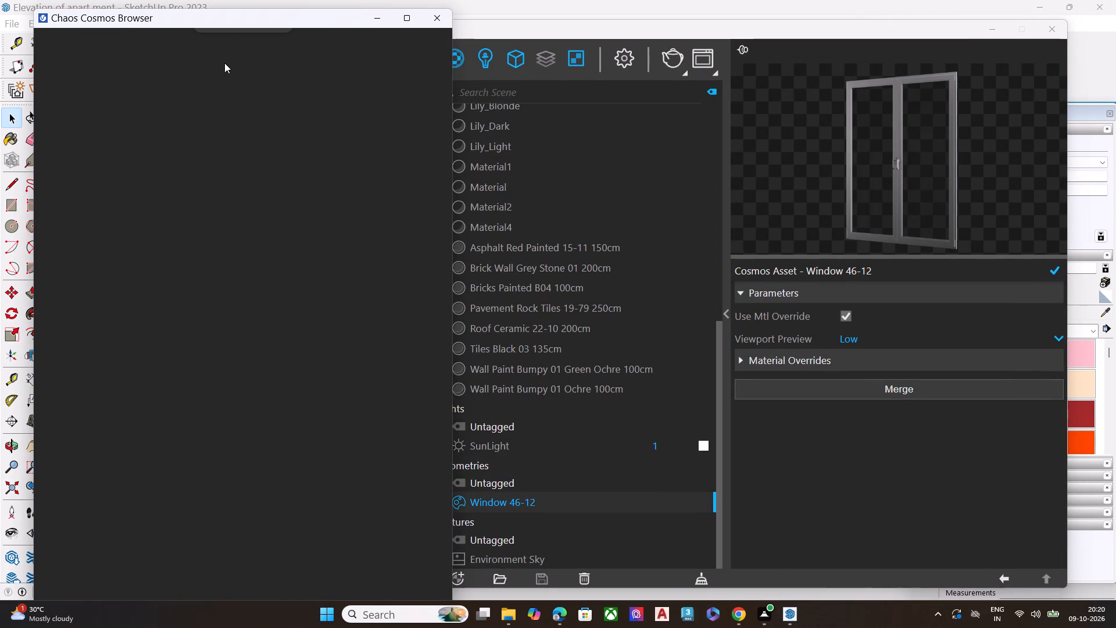
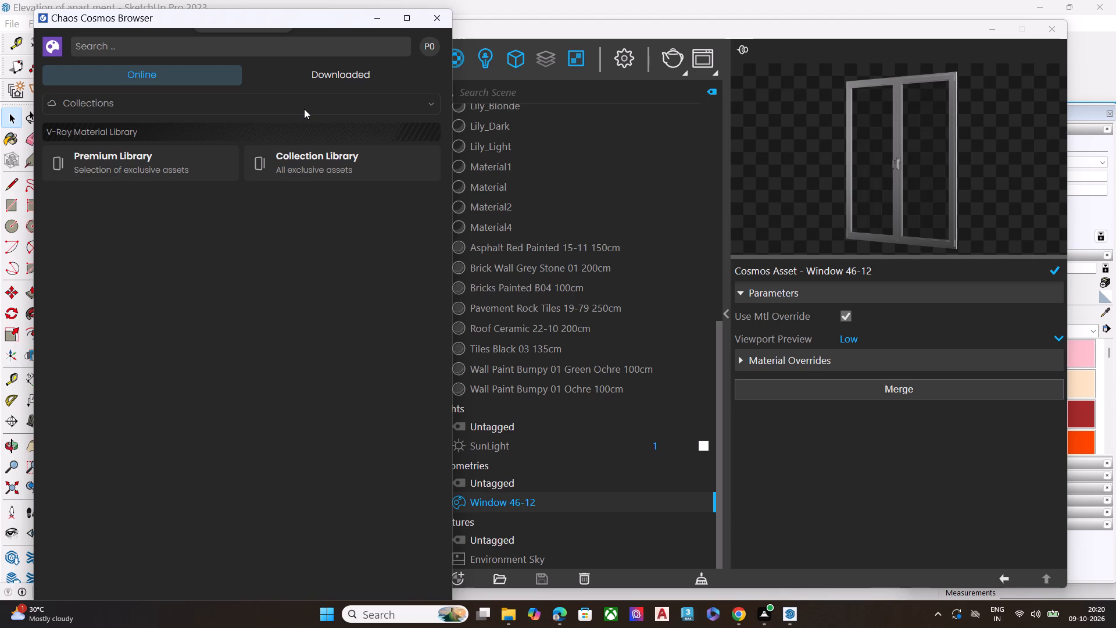
Search the Cosmos online library for "black window".
click(299, 47)
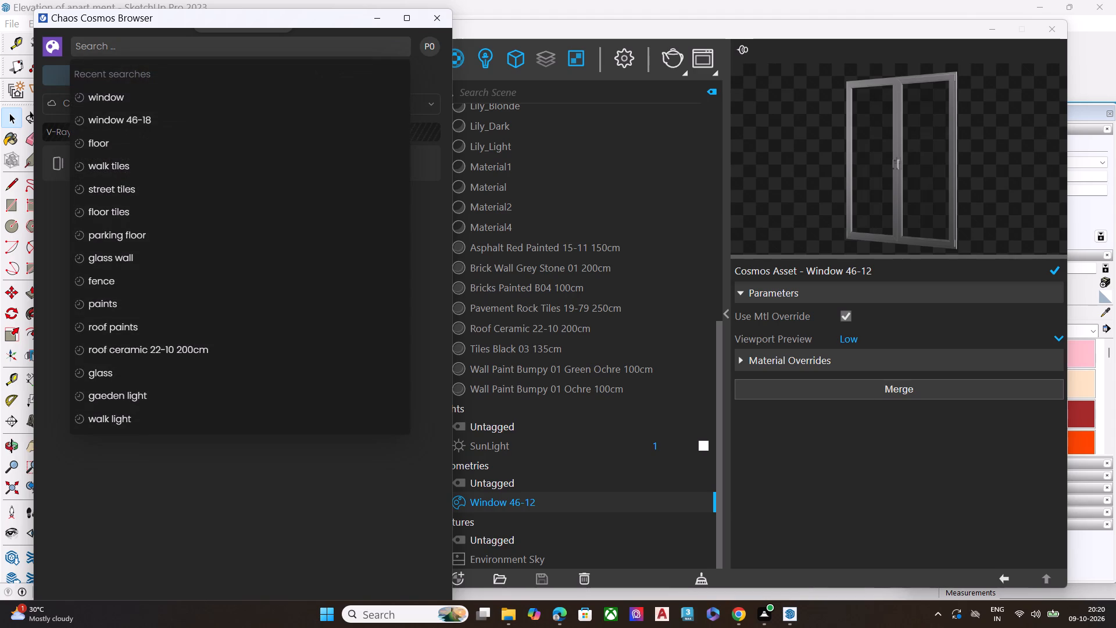
text(black window)
key(Return)
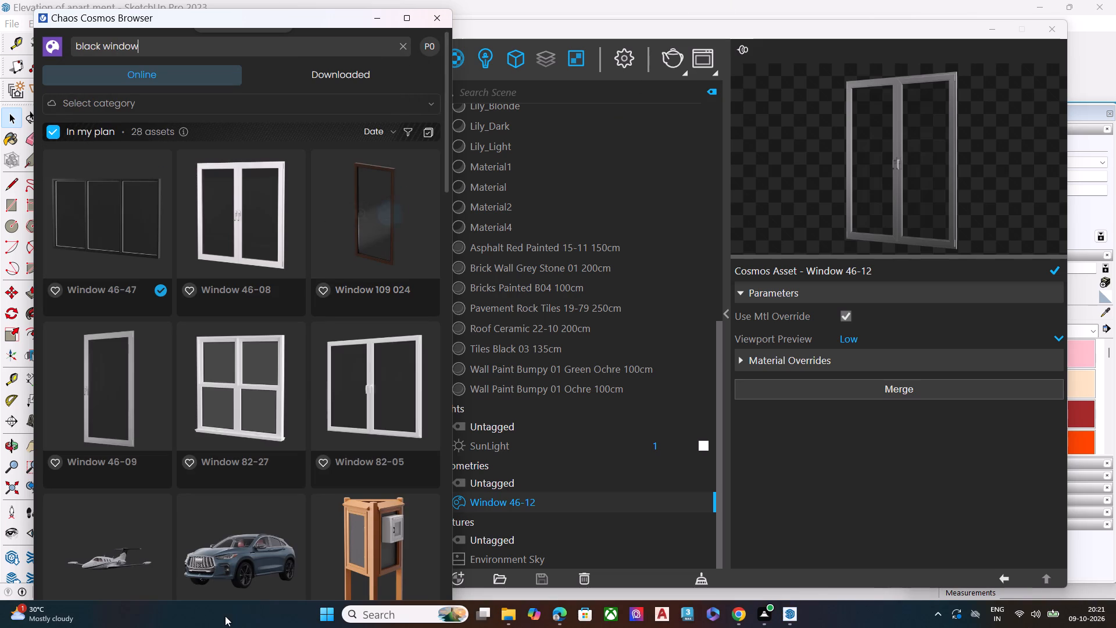
Look through the Cosmos assets for a suitable black window, and minimize the Cosmos Browser and the Asset Editor.
scroll(227, 406, down, 4)
scroll(169, 375, down, 3)
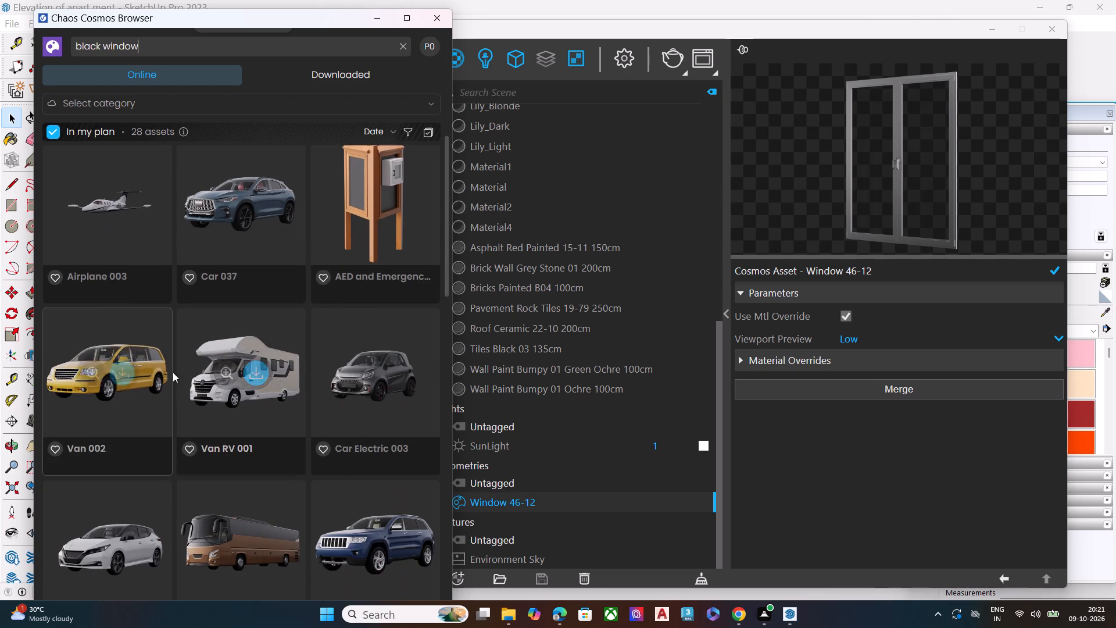
scroll(173, 372, down, 2)
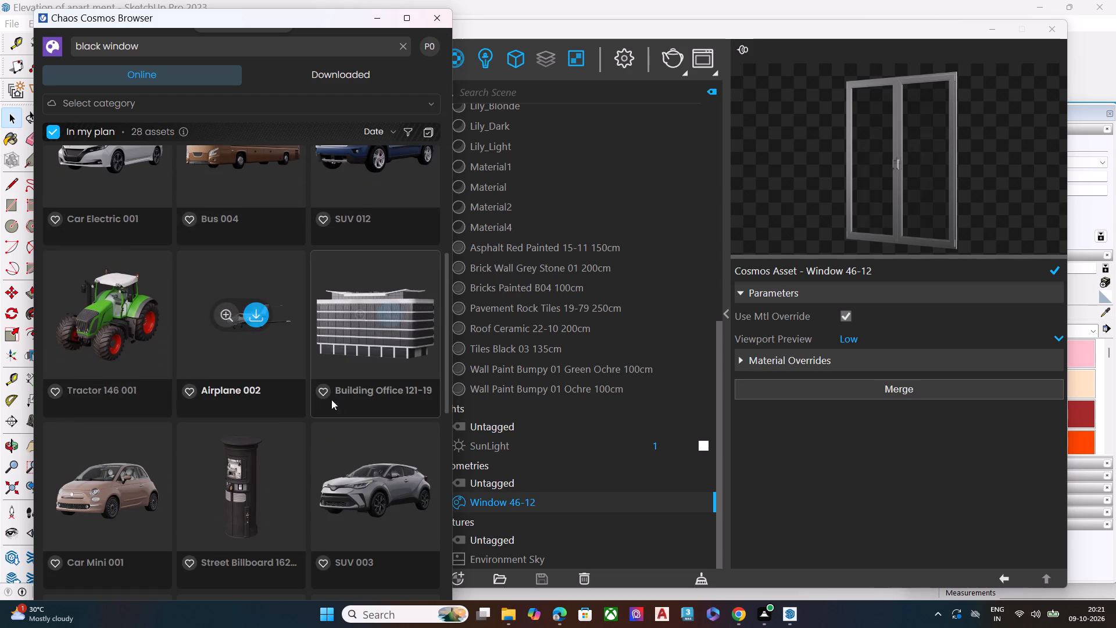
scroll(346, 404, down, 2)
scroll(63, 414, up, 8)
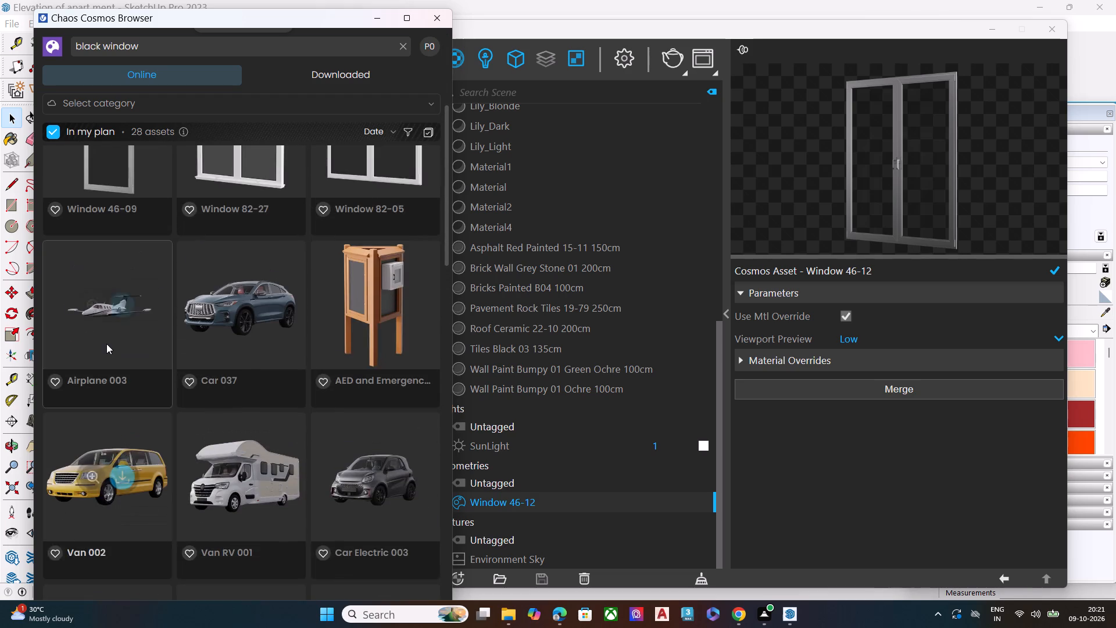
scroll(106, 342, up, 10)
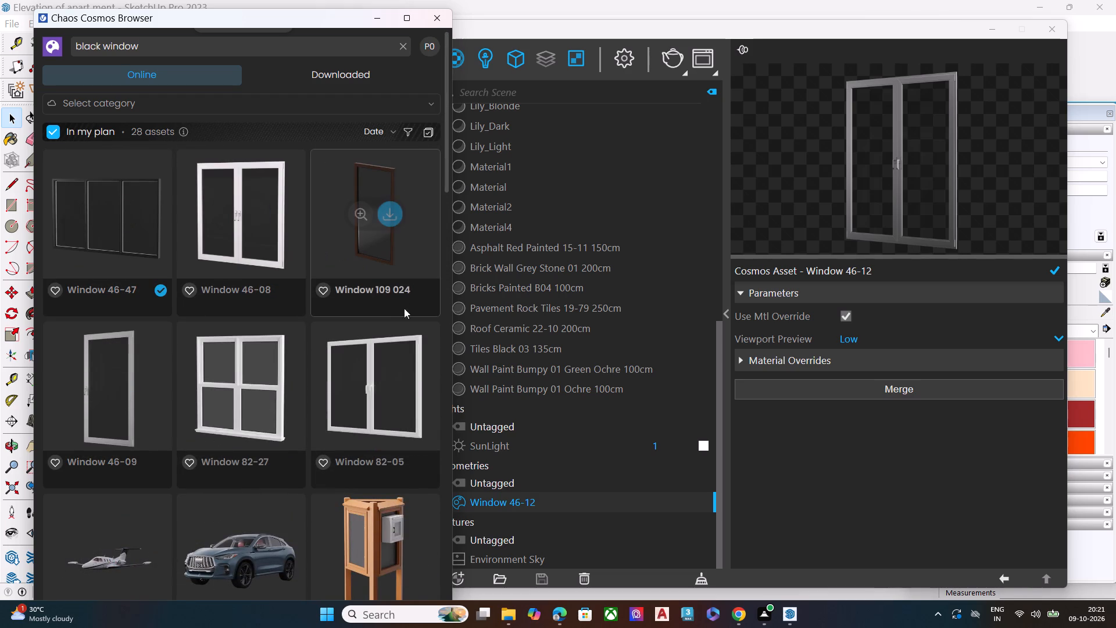
scroll(280, 312, down, 7)
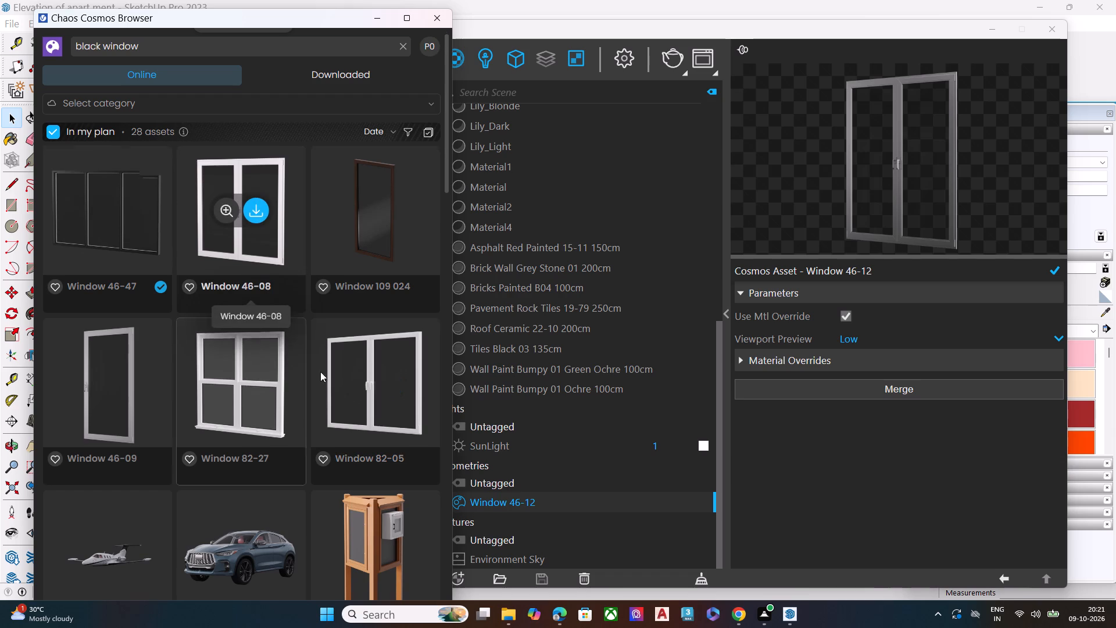
scroll(278, 441, down, 11)
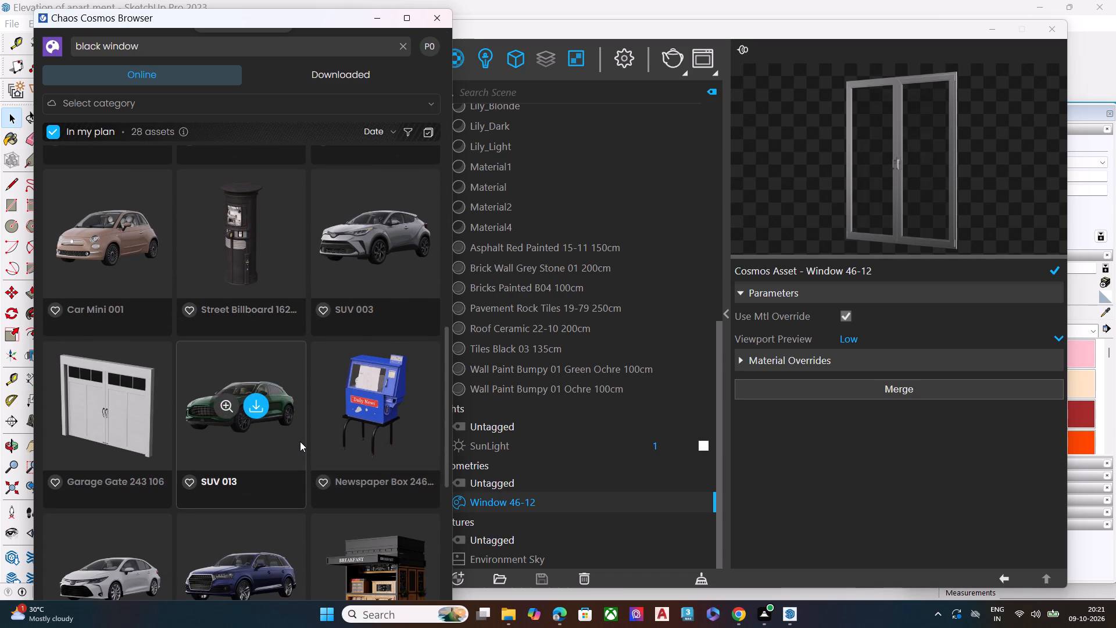
scroll(300, 441, down, 5)
scroll(298, 436, up, 3)
scroll(298, 434, down, 1)
scroll(298, 434, up, 5)
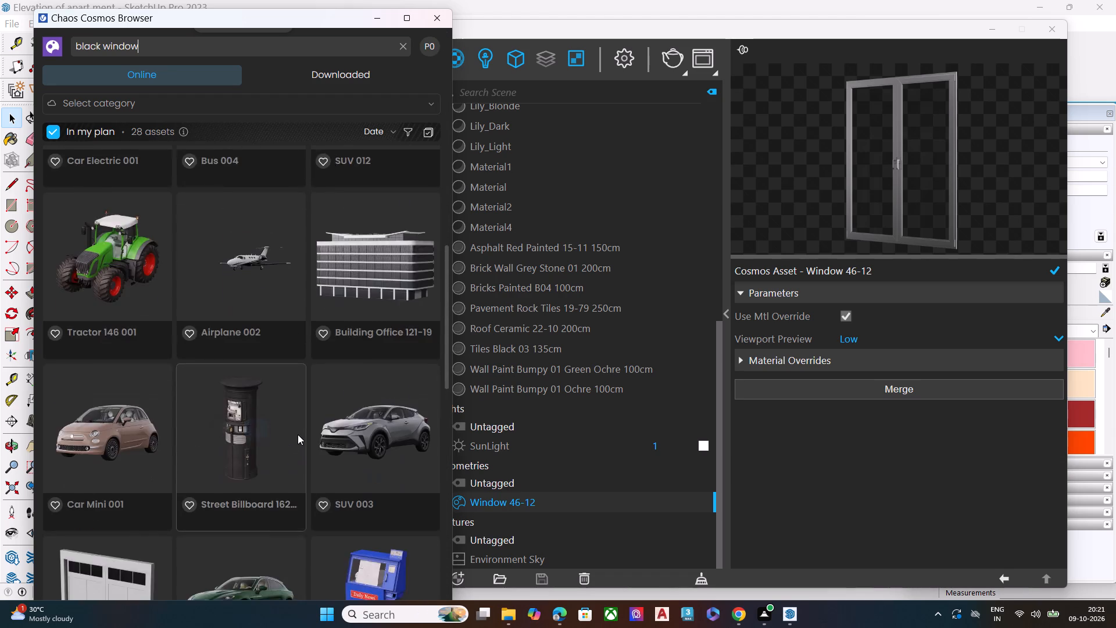
scroll(298, 429, up, 10)
scroll(246, 256, up, 6)
scroll(246, 255, down, 1)
scroll(246, 255, up, 2)
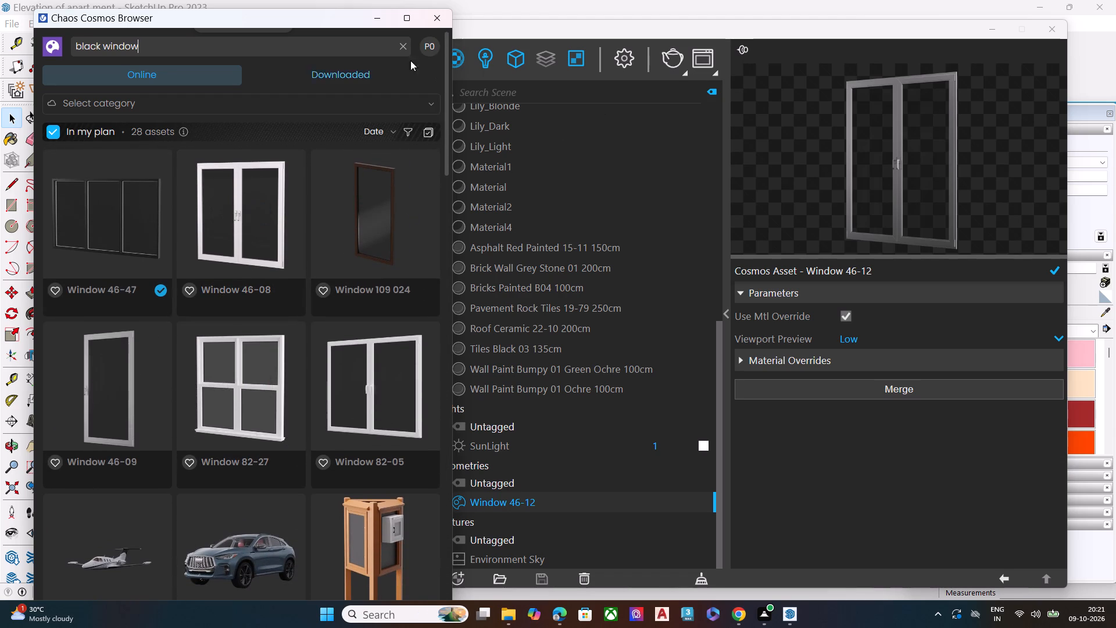
click(383, 22)
click(984, 31)
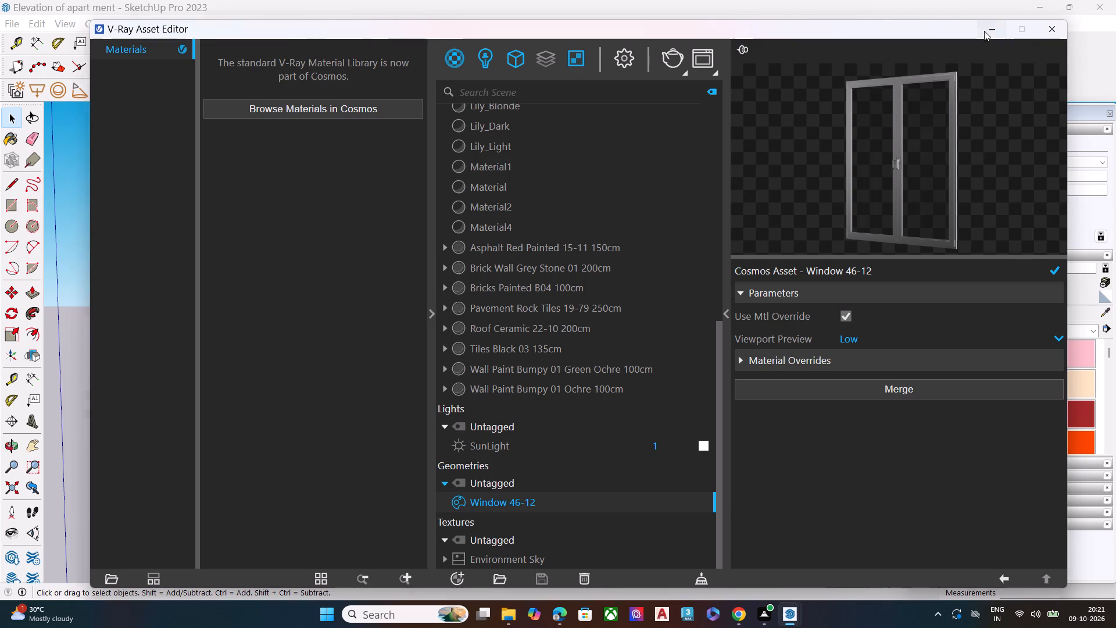
Render the facade with the free-standing window copy in V-Ray, check the window glass, stop the render and close it.
scroll(242, 280, down, 6)
middle_drag(300, 303, 726, 324)
scroll(537, 293, down, 3)
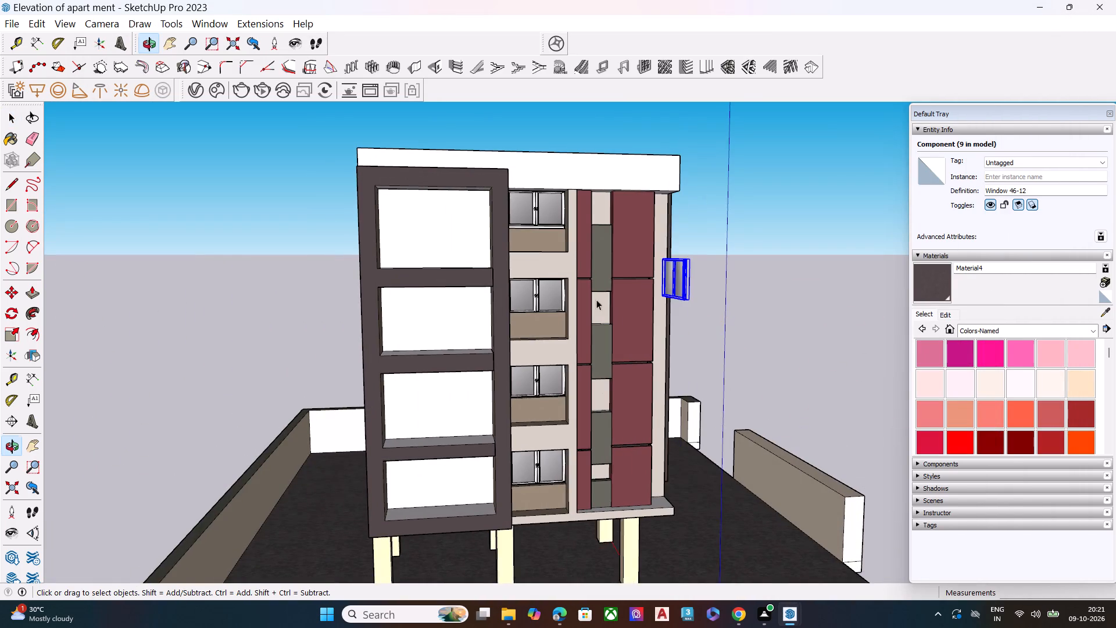
scroll(659, 275, up, 8)
middle_drag(639, 298, 539, 261)
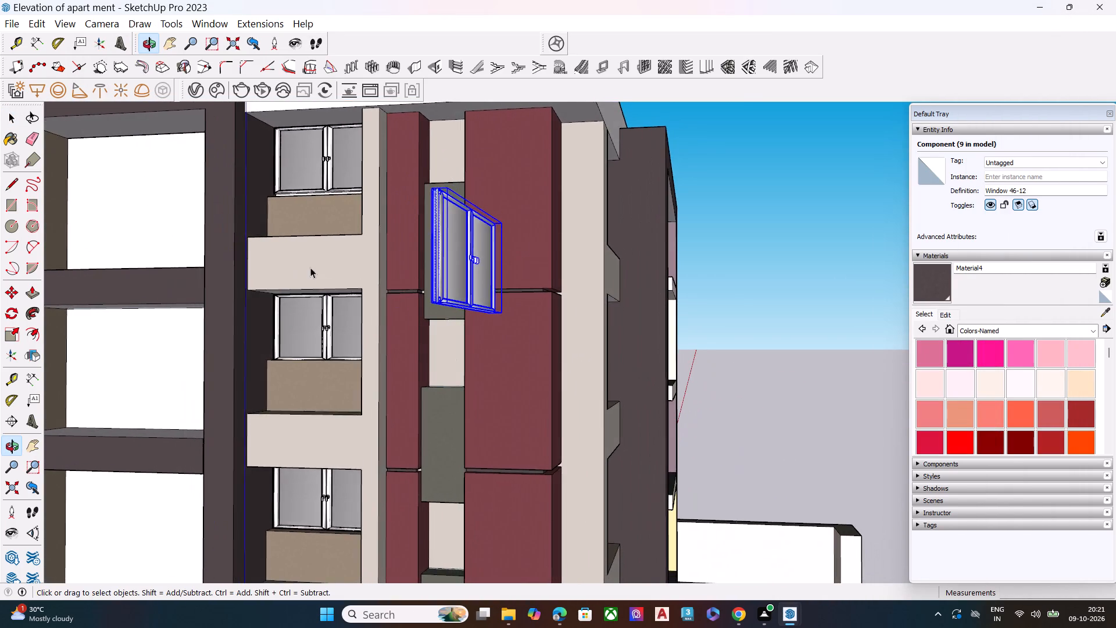
scroll(327, 277, down, 5)
scroll(187, 266, up, 2)
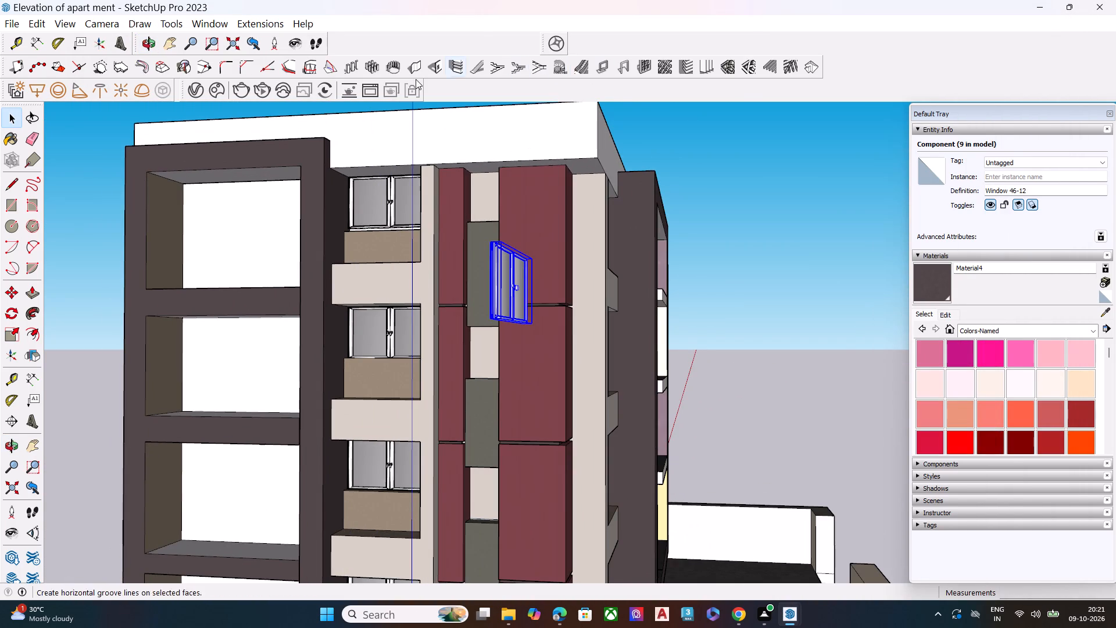
click(239, 92)
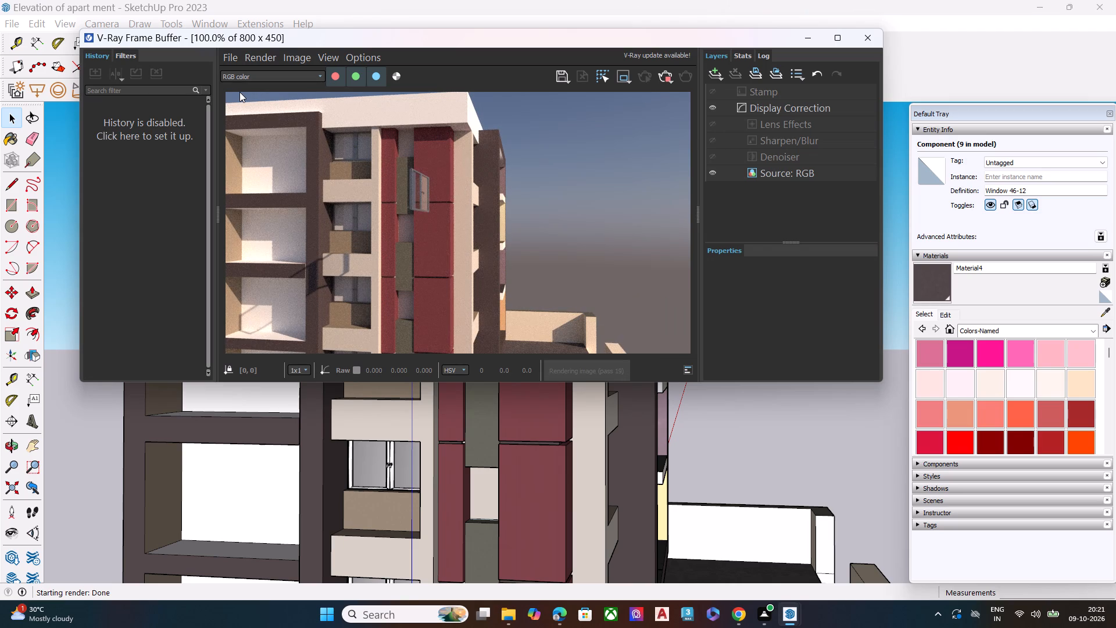
click(664, 78)
click(869, 42)
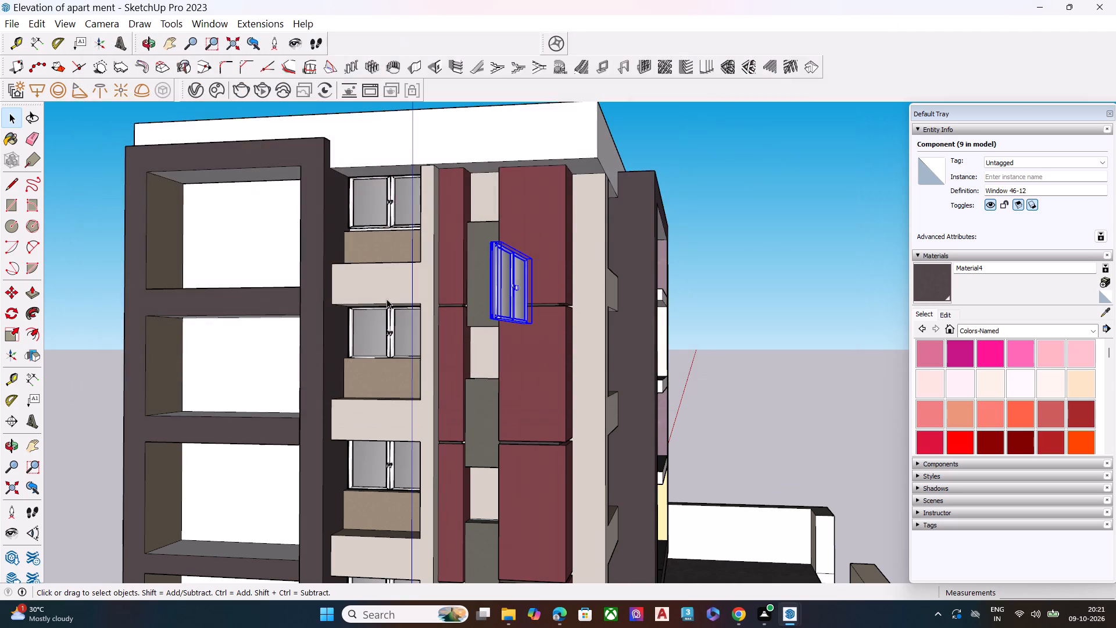
Examine the free-standing window copy and the installed windows around the building corner from several angles.
scroll(352, 270, up, 2)
scroll(355, 263, down, 1)
scroll(356, 260, up, 2)
middle_drag(408, 212, 303, 309)
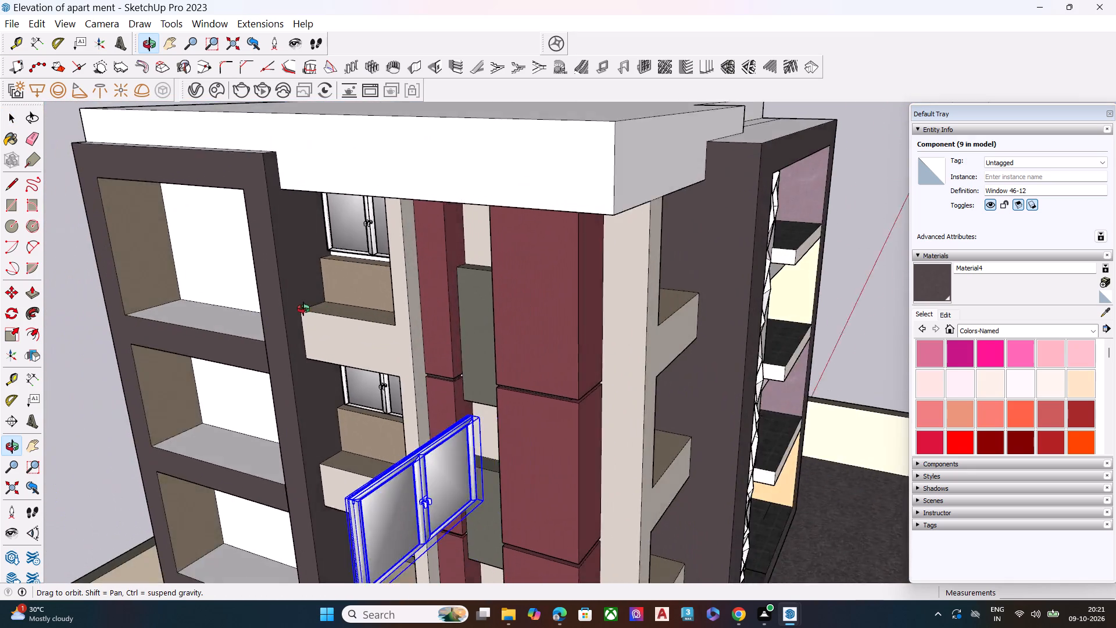
middle_drag(303, 309, 292, 292)
scroll(458, 213, down, 7)
scroll(414, 334, up, 5)
middle_drag(412, 317, 384, 294)
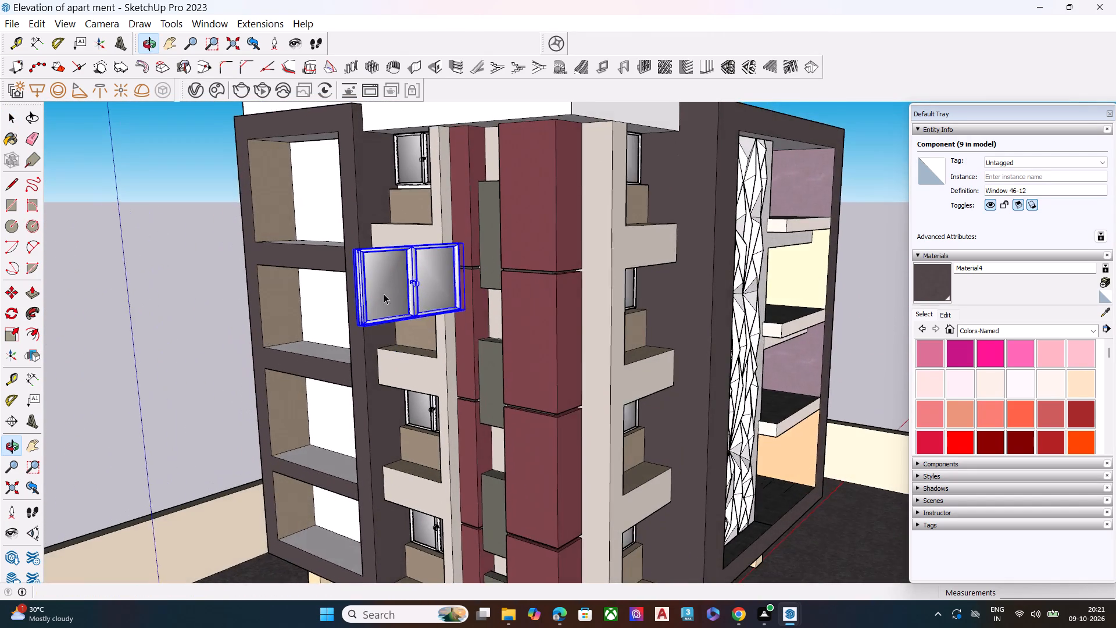
scroll(391, 294, up, 2)
scroll(428, 188, down, 2)
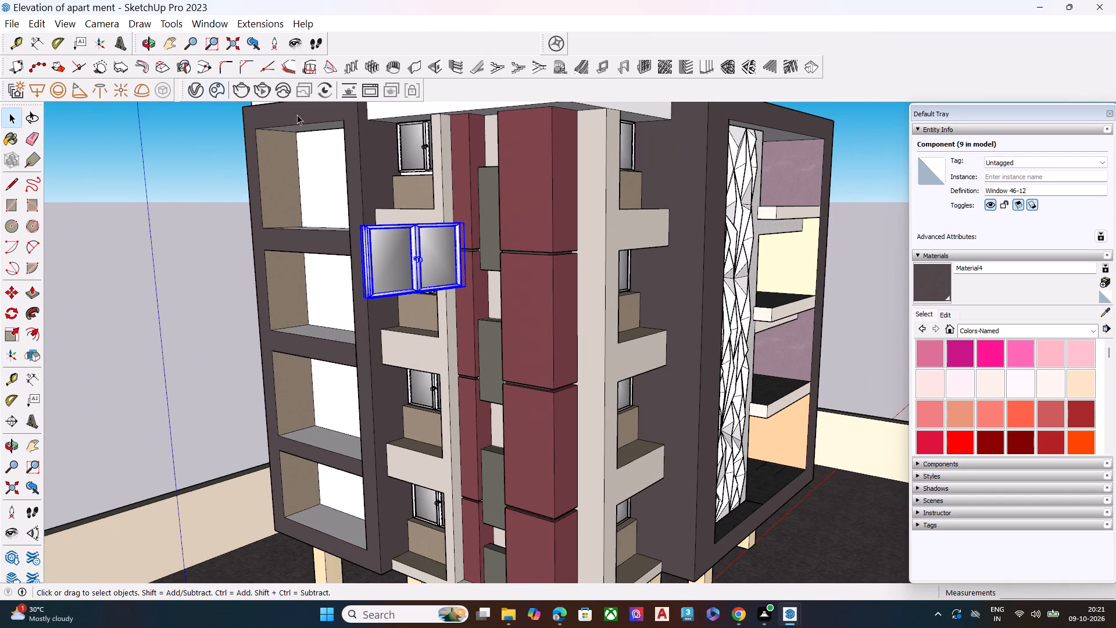
Switch to 3D Warehouse in Chrome, search the models for "black glasswindow", and correct the query text to "black glass window".
click(734, 615)
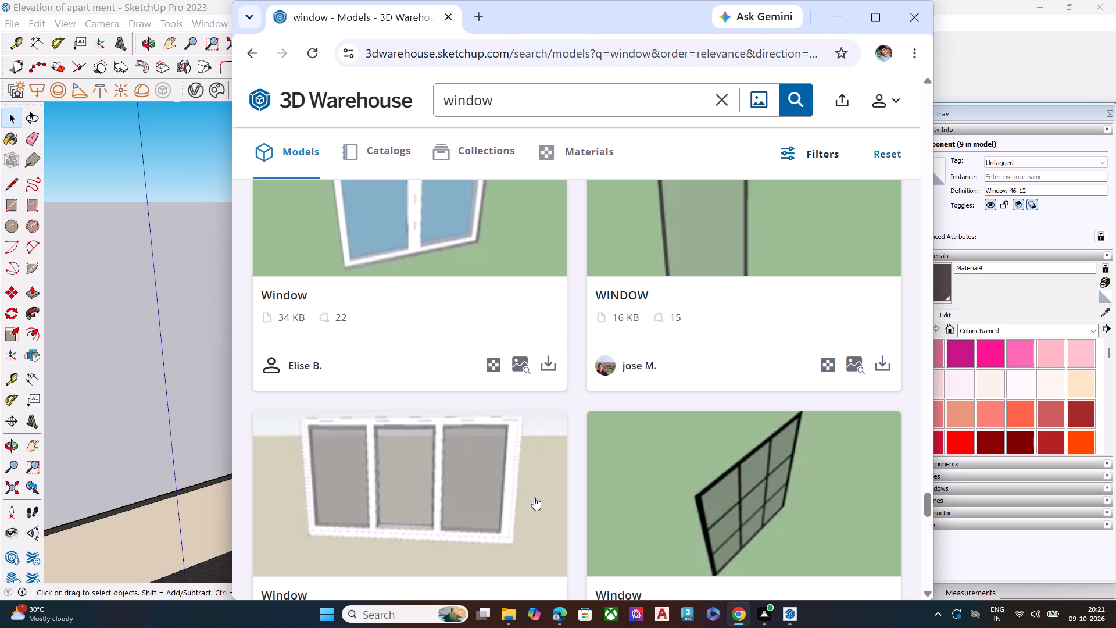
scroll(574, 451, down, 2)
click(441, 101)
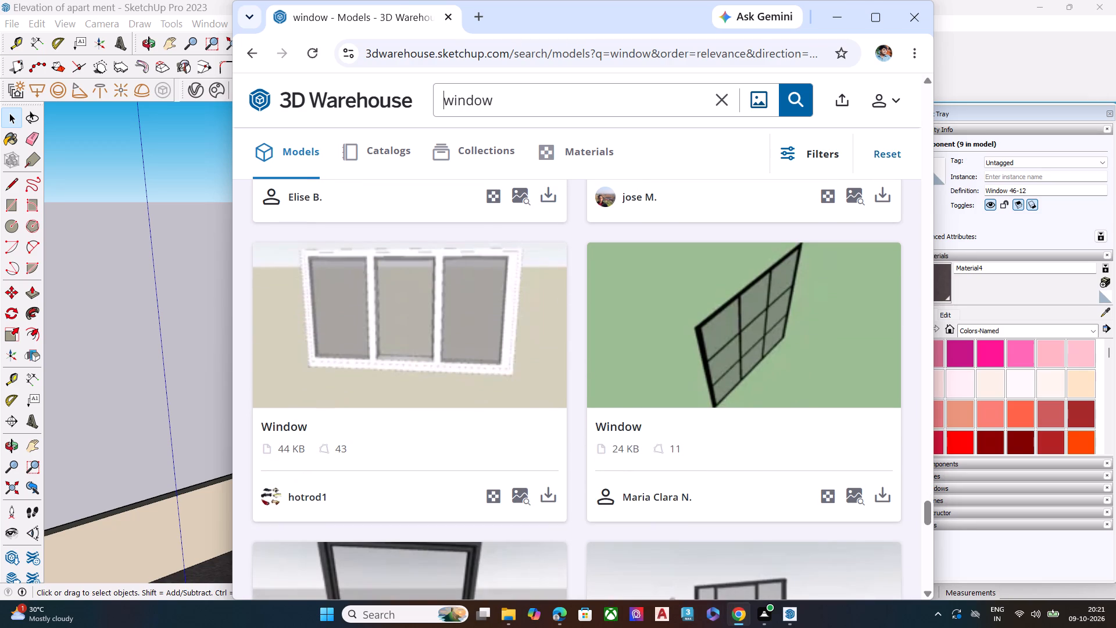
key(space)
text(blk)
key(BackSpace)
text(ack)
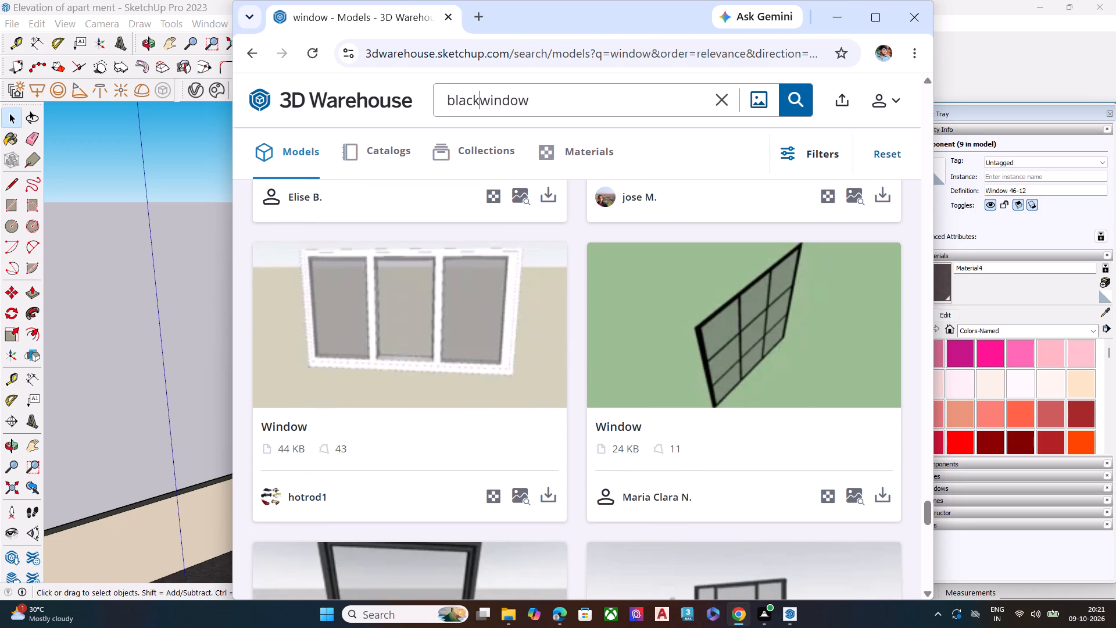
key(space)
text(glass)
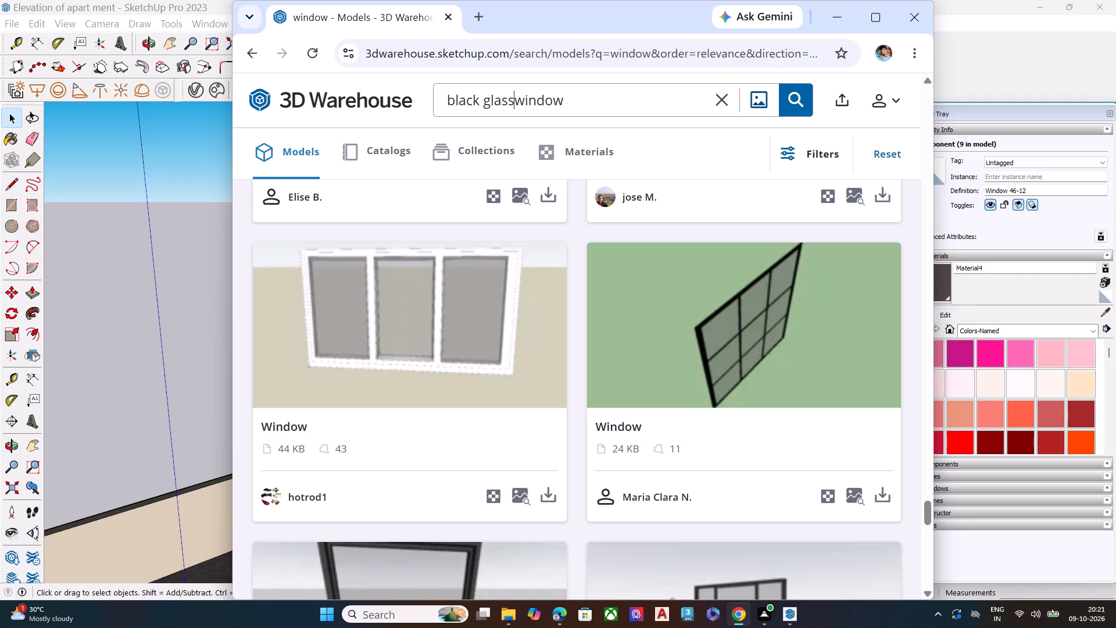
key(Return)
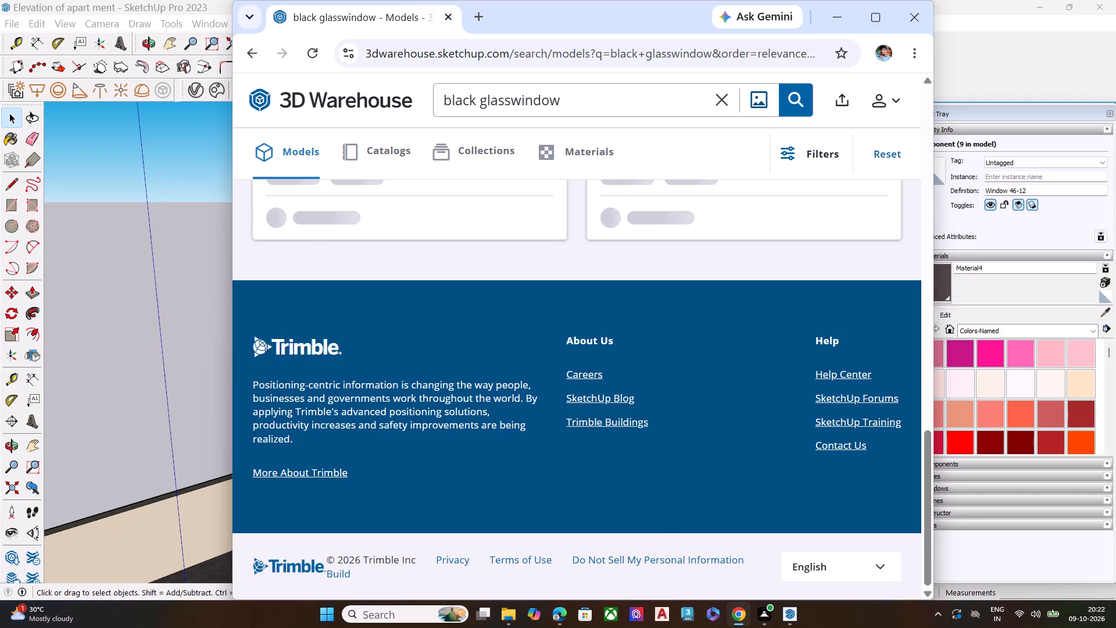
click(510, 100)
key(space)
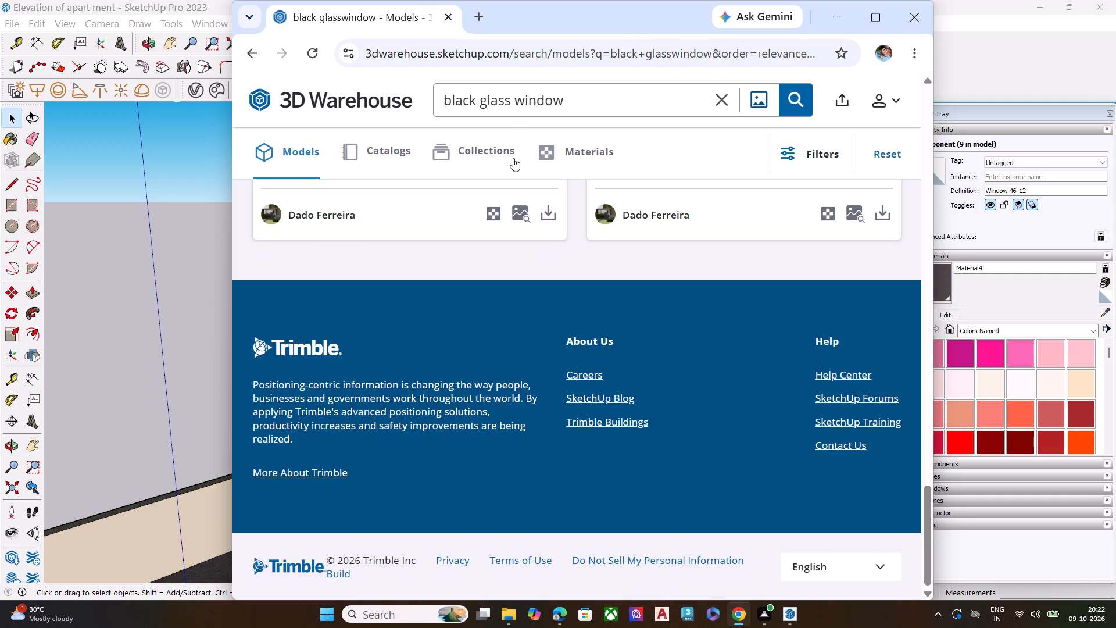
Look through the 3D Warehouse results for a suitable black glass window model.
scroll(512, 187, up, 5)
scroll(577, 265, up, 13)
scroll(599, 254, up, 9)
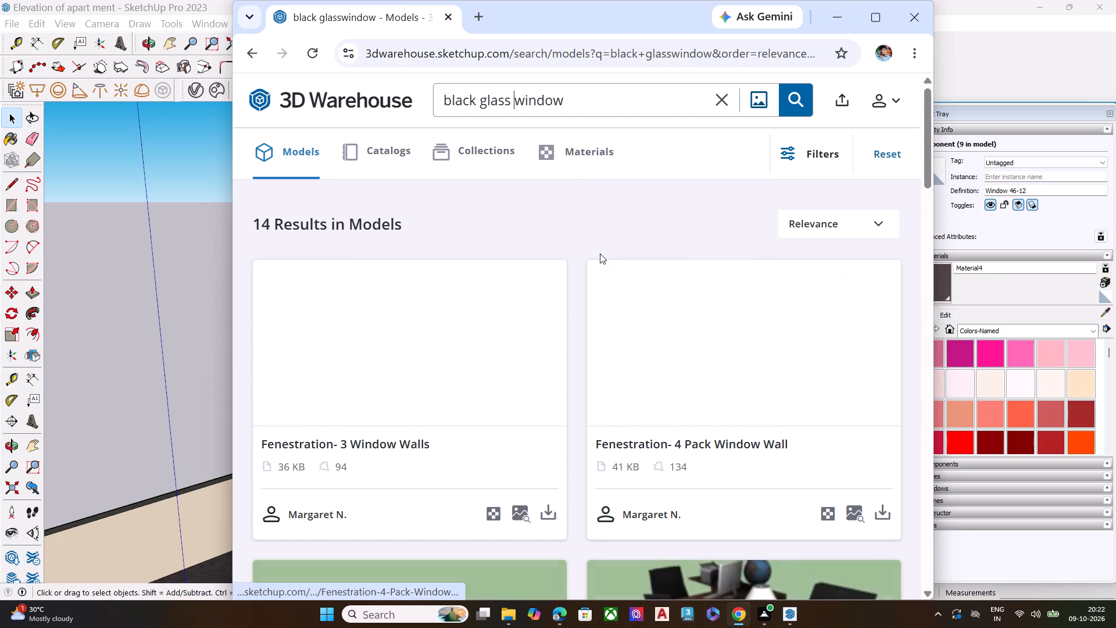
scroll(602, 253, down, 7)
scroll(601, 254, up, 1)
scroll(601, 254, down, 12)
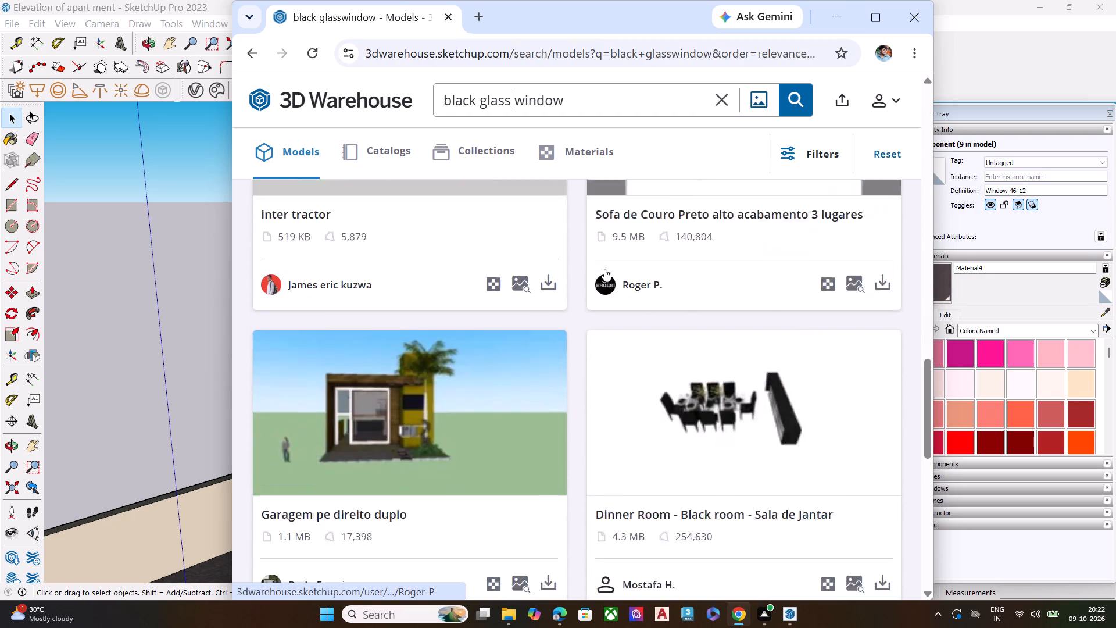
scroll(603, 270, down, 10)
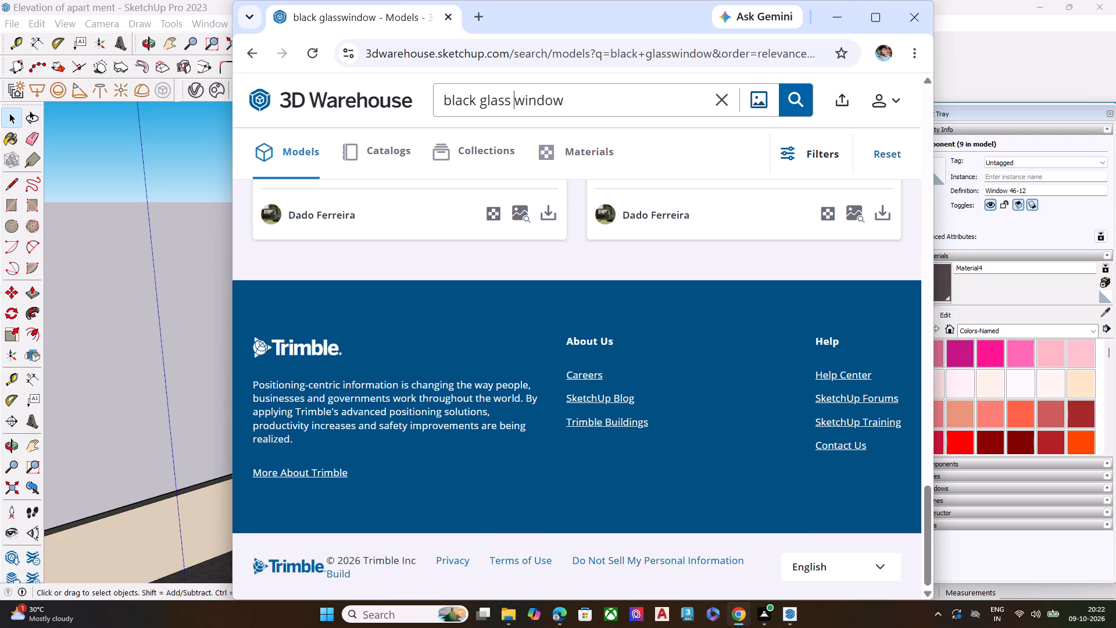
Shorten the 3D Warehouse query to "black window" and search again.
key(BackSpace)
key(BackSpace)
key(BackSpace)
key(BackSpace)
key(BackSpace)
key(BackSpace)
key(Return)
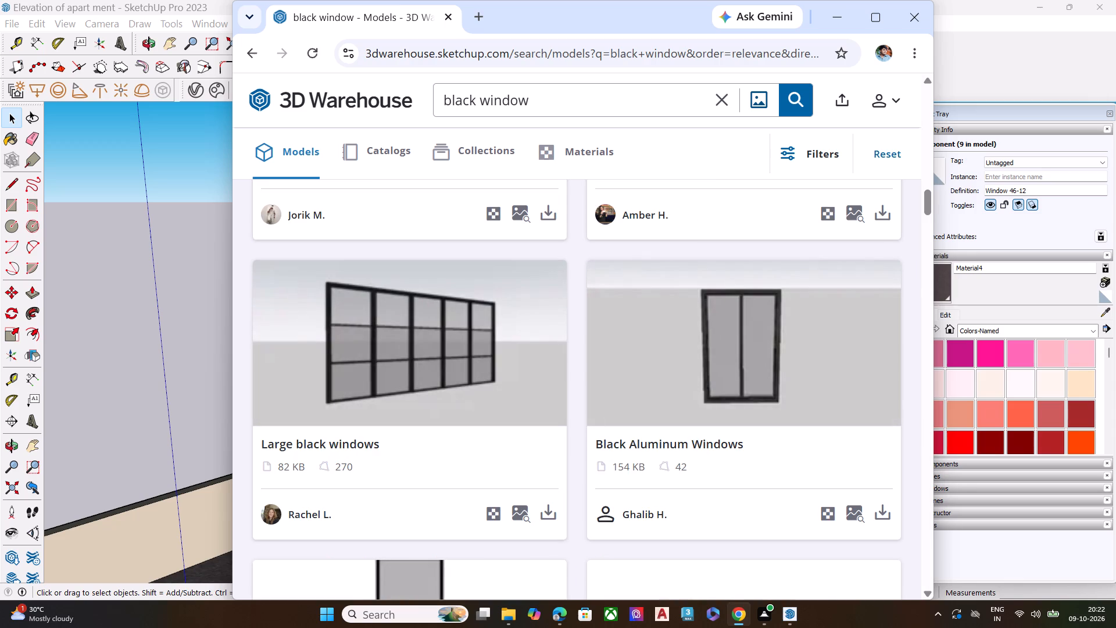
Browse the black window models on 3D Warehouse for one that suits the apartment facades.
scroll(735, 309, down, 4)
scroll(698, 361, down, 2)
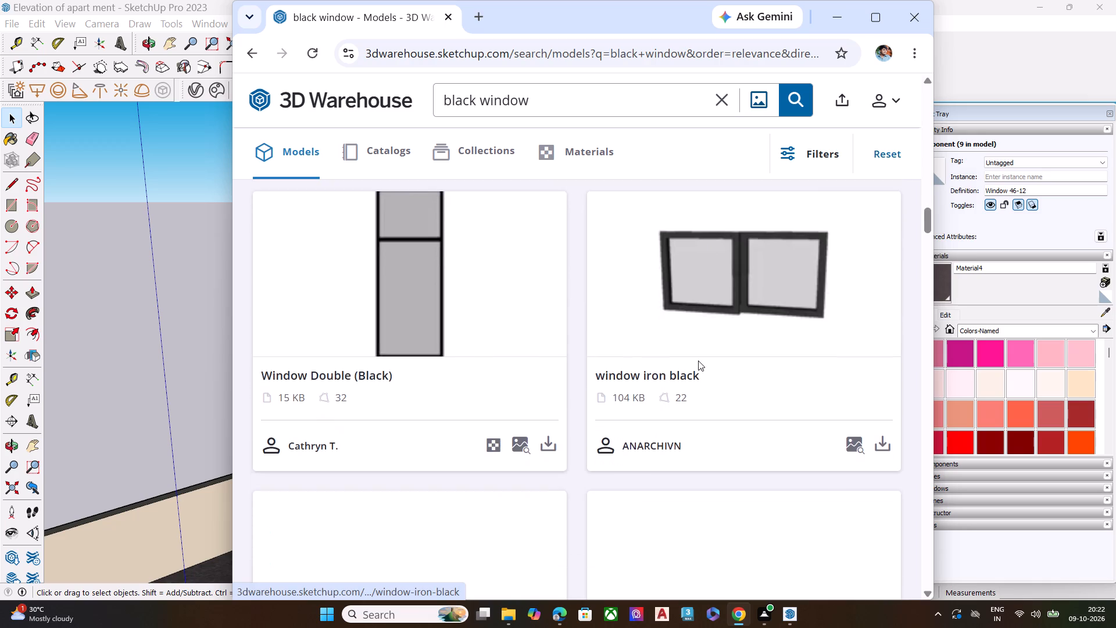
scroll(698, 361, down, 7)
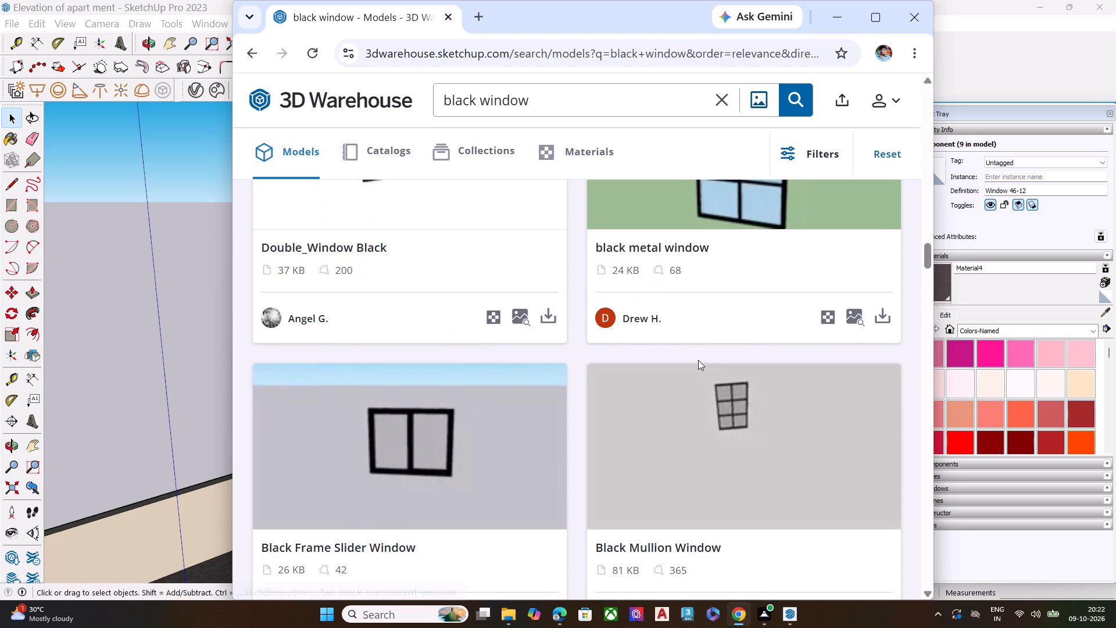
scroll(698, 360, down, 7)
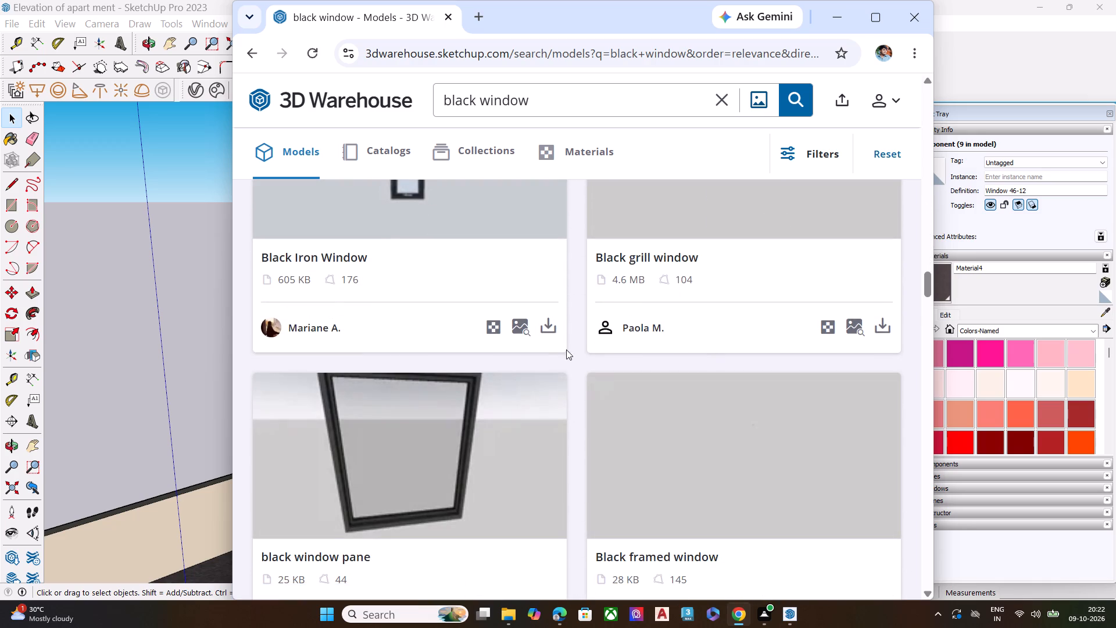
scroll(566, 349, down, 6)
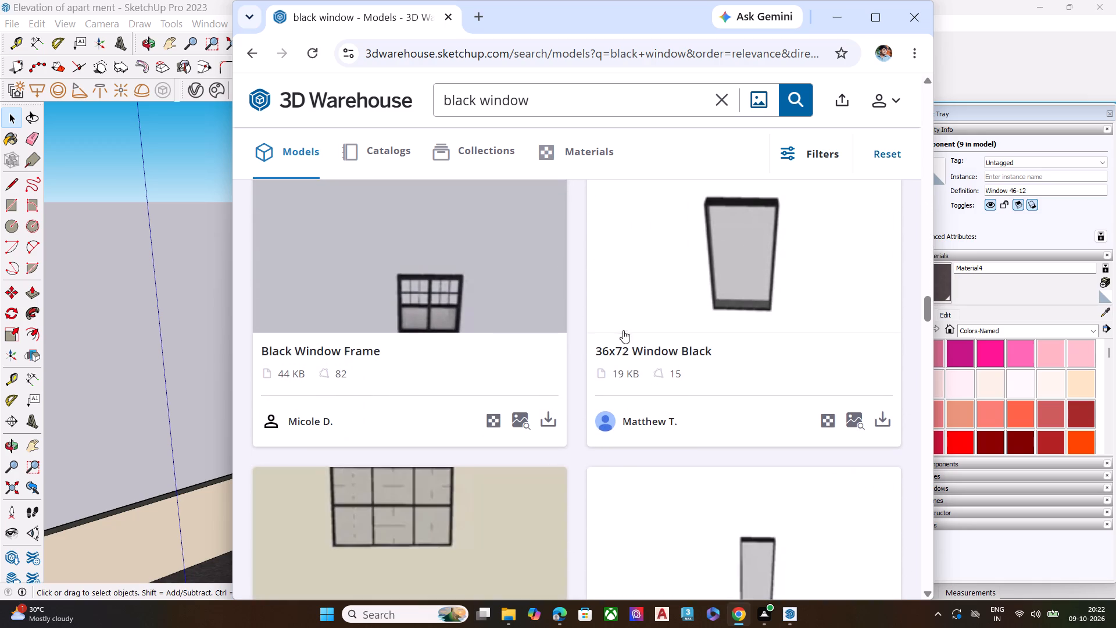
scroll(674, 336, down, 6)
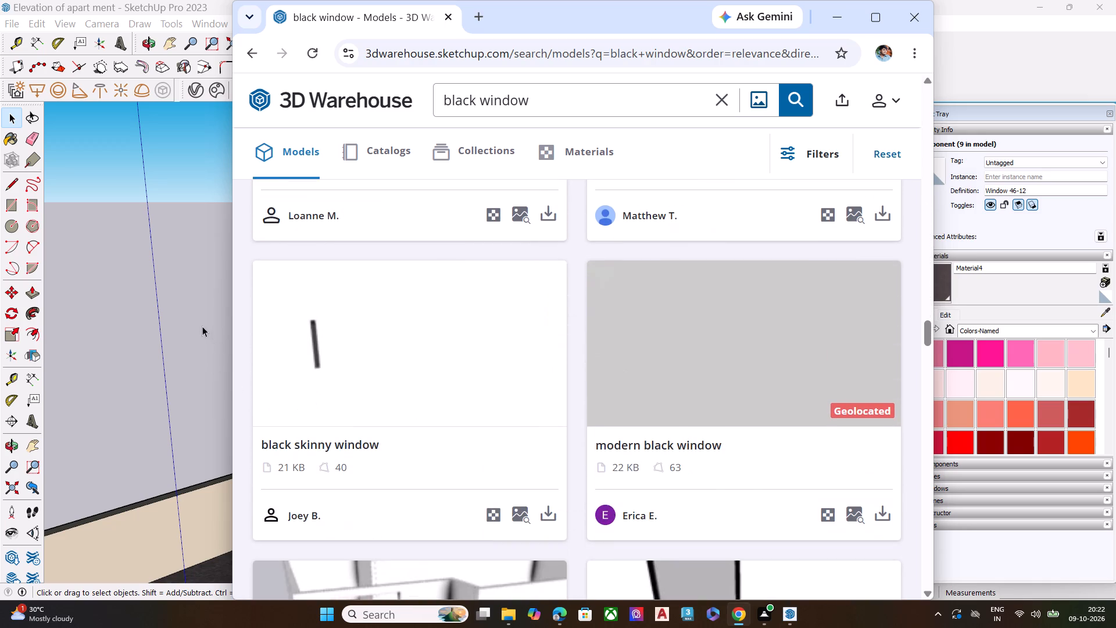
scroll(200, 326, down, 2)
scroll(446, 332, down, 4)
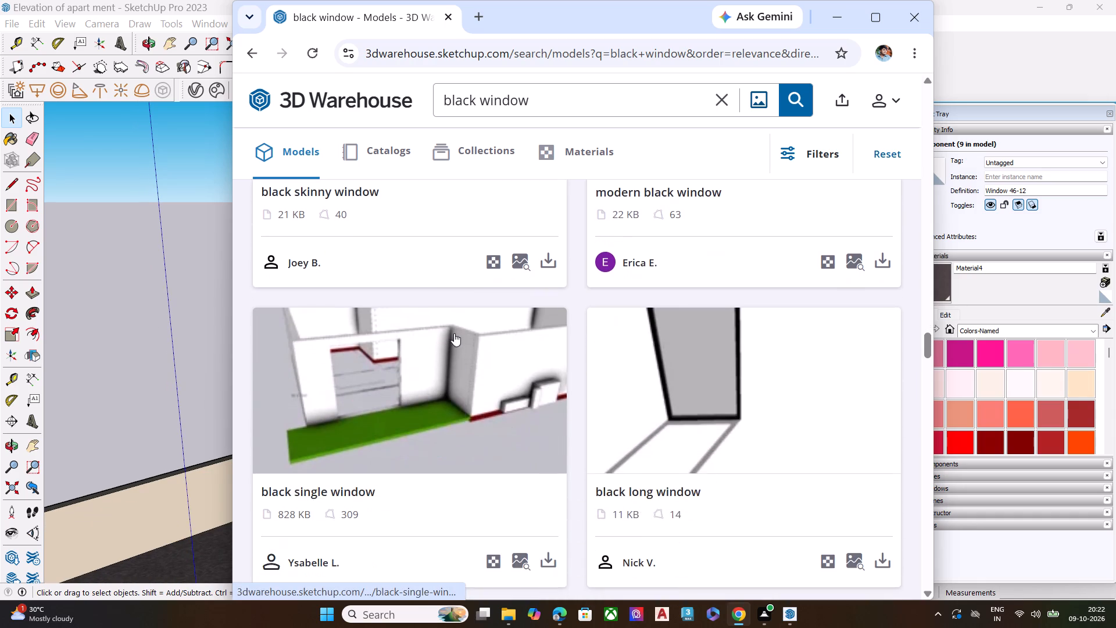
scroll(454, 333, down, 8)
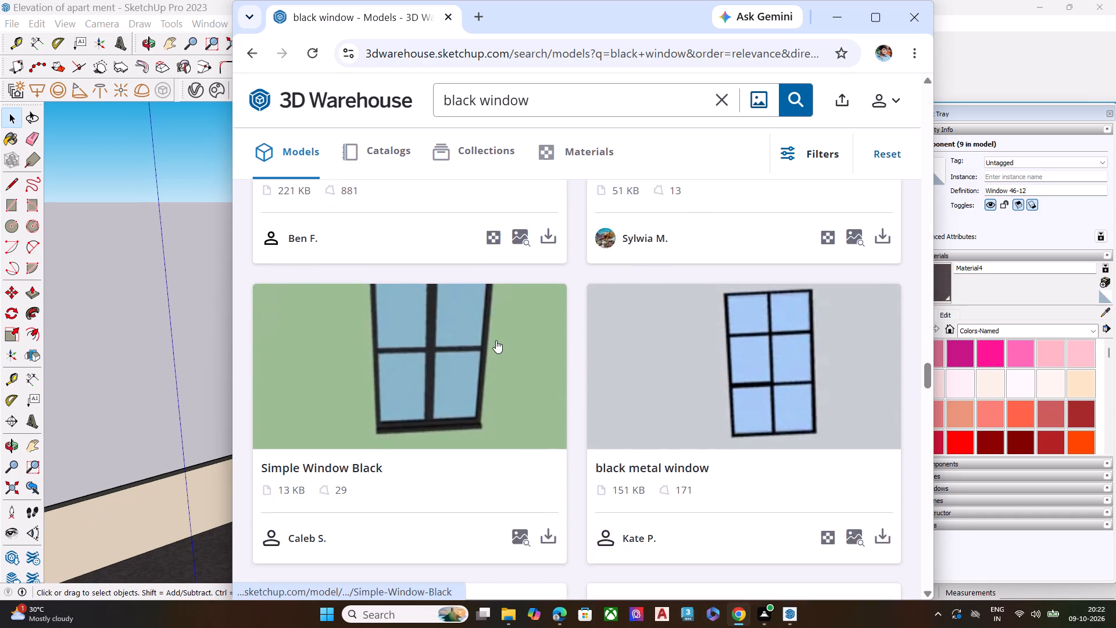
scroll(496, 340, down, 7)
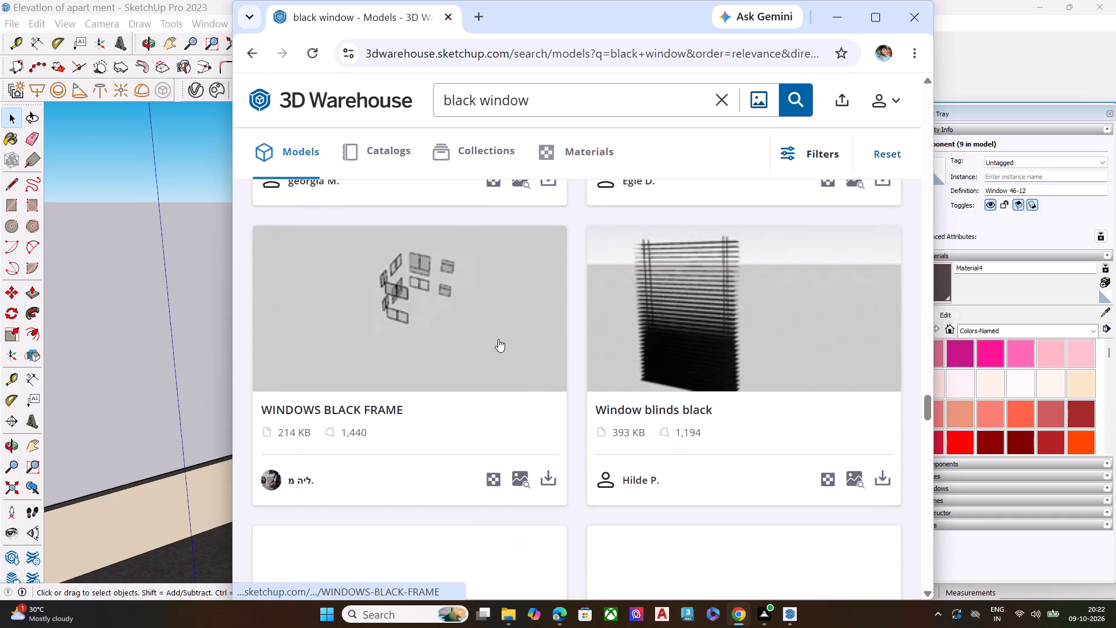
scroll(498, 339, down, 6)
scroll(548, 351, down, 1)
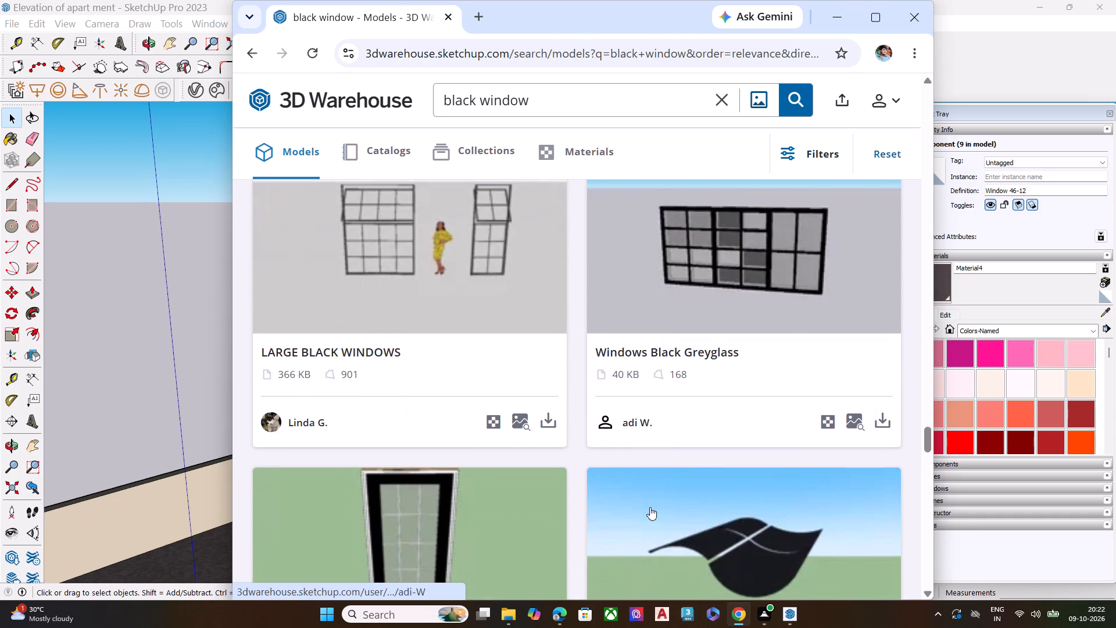
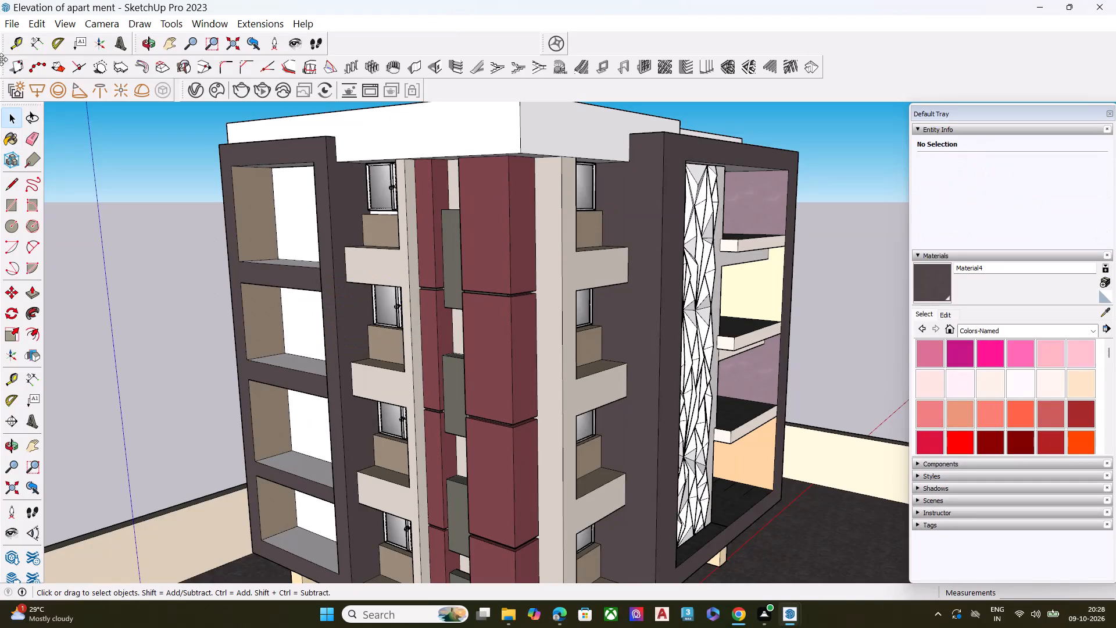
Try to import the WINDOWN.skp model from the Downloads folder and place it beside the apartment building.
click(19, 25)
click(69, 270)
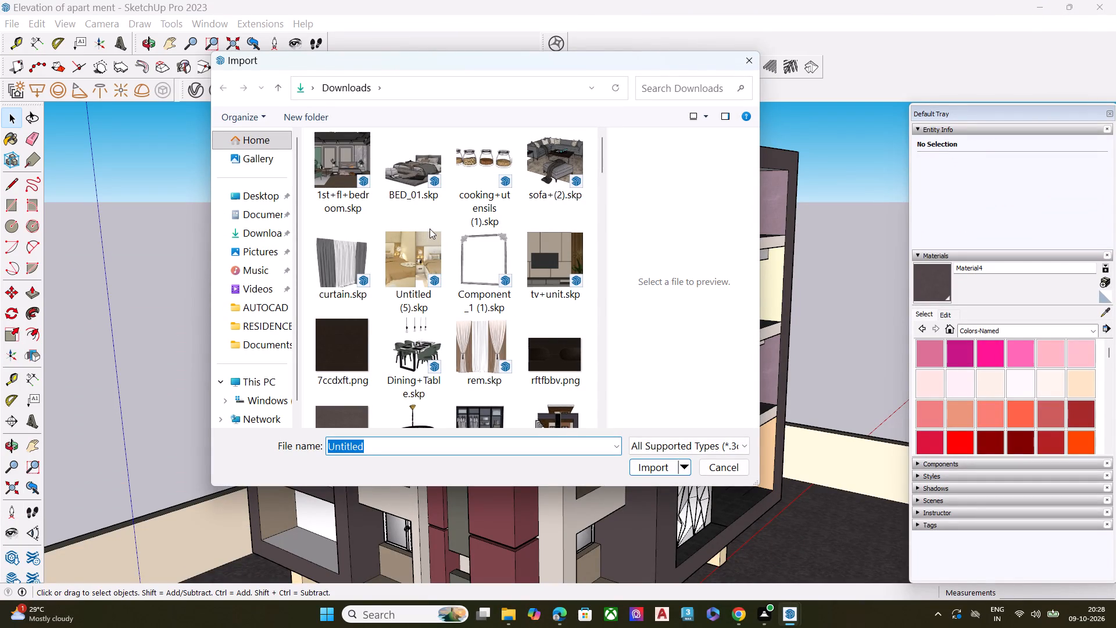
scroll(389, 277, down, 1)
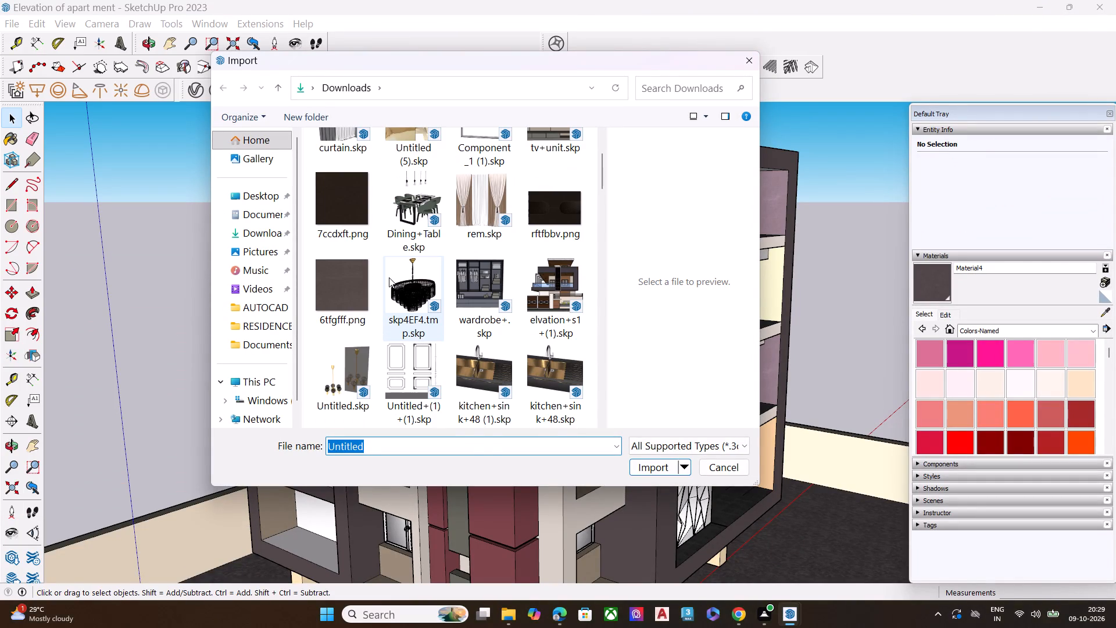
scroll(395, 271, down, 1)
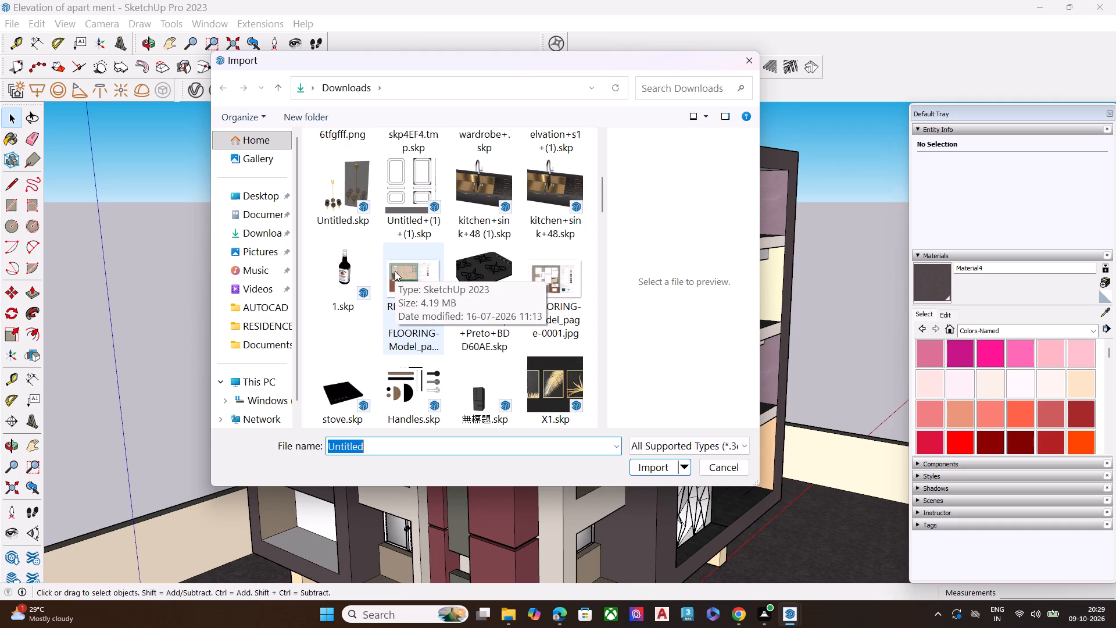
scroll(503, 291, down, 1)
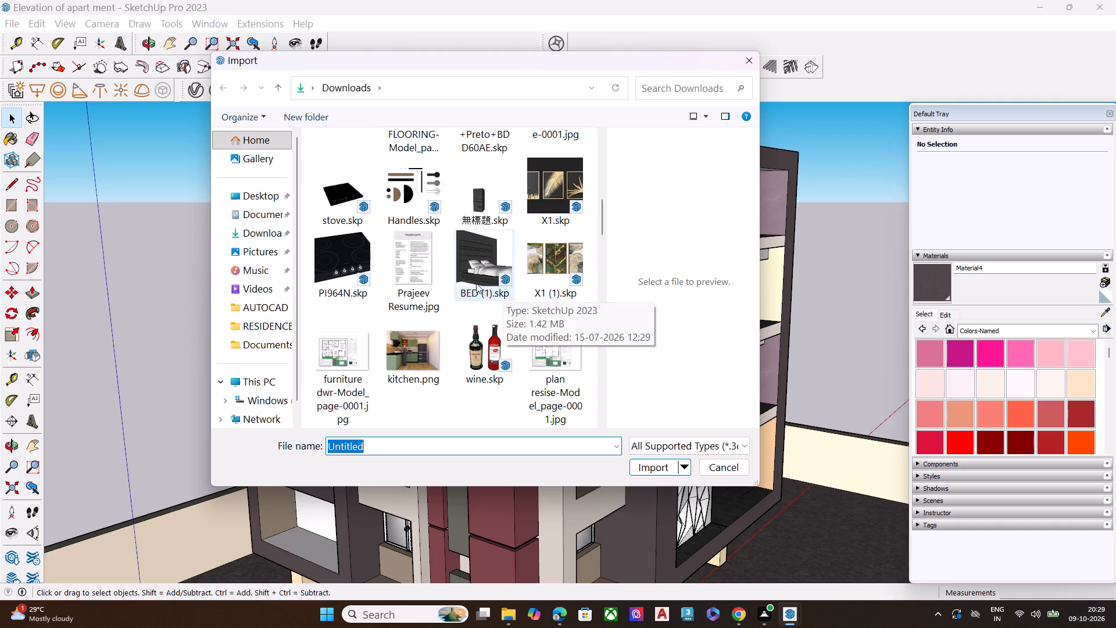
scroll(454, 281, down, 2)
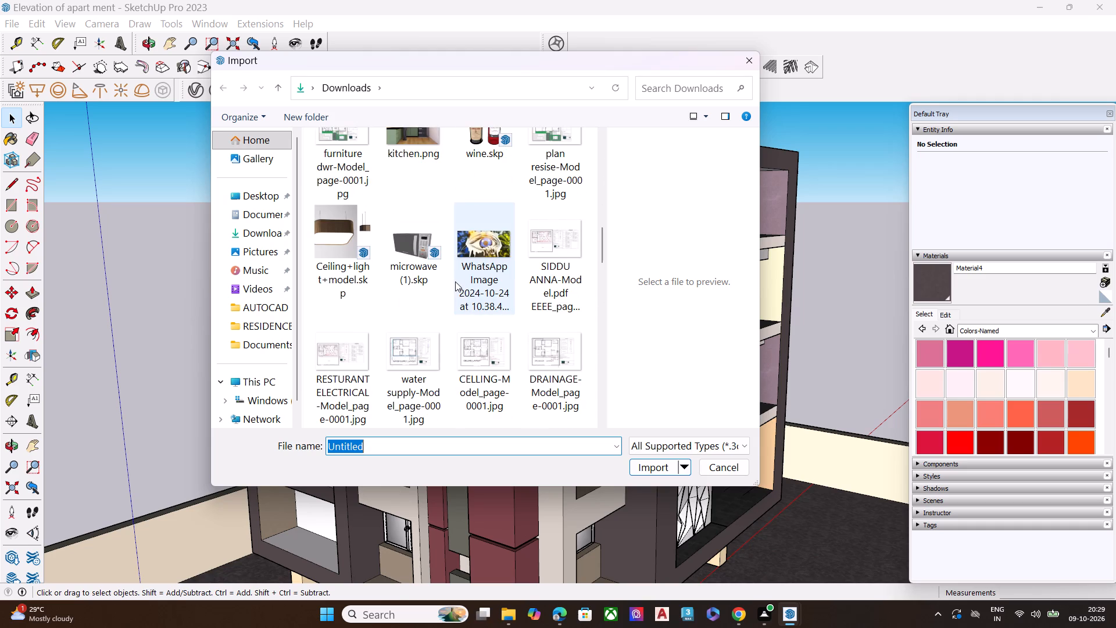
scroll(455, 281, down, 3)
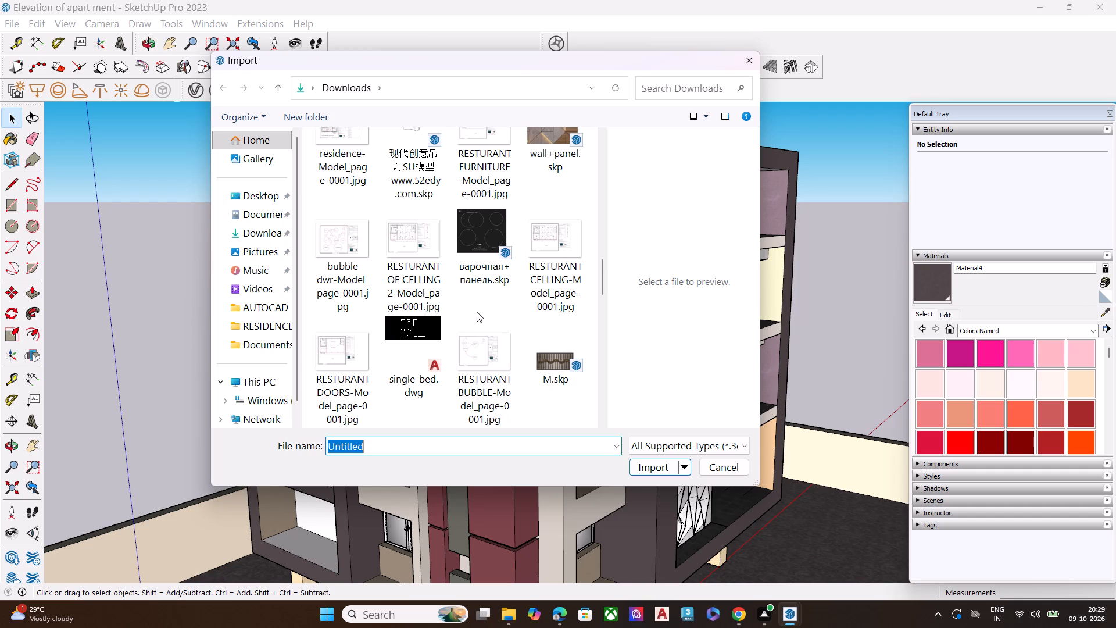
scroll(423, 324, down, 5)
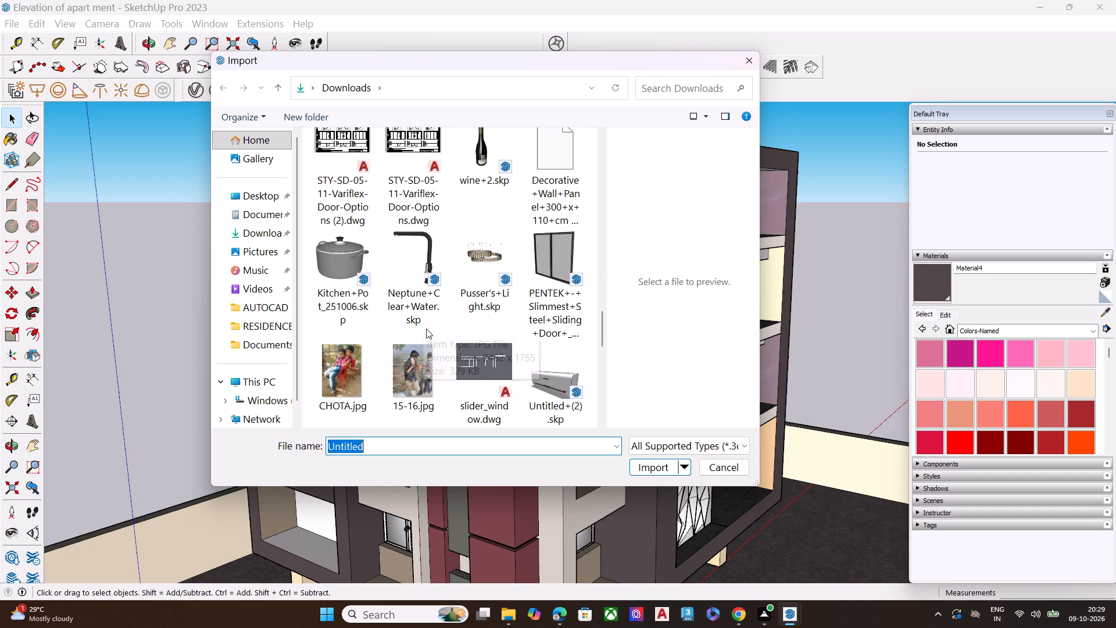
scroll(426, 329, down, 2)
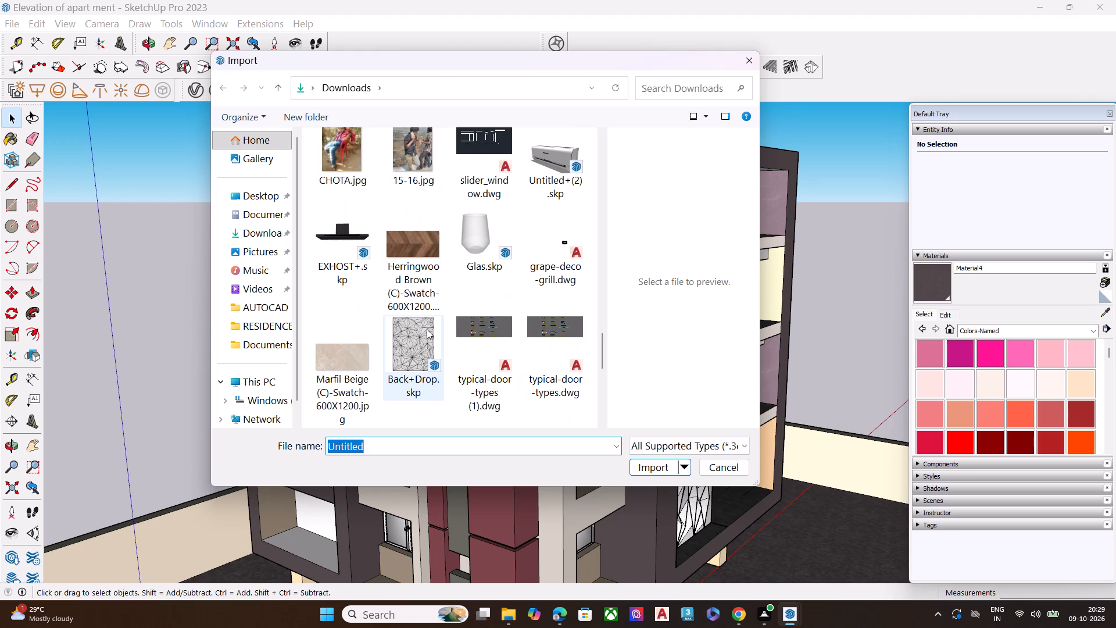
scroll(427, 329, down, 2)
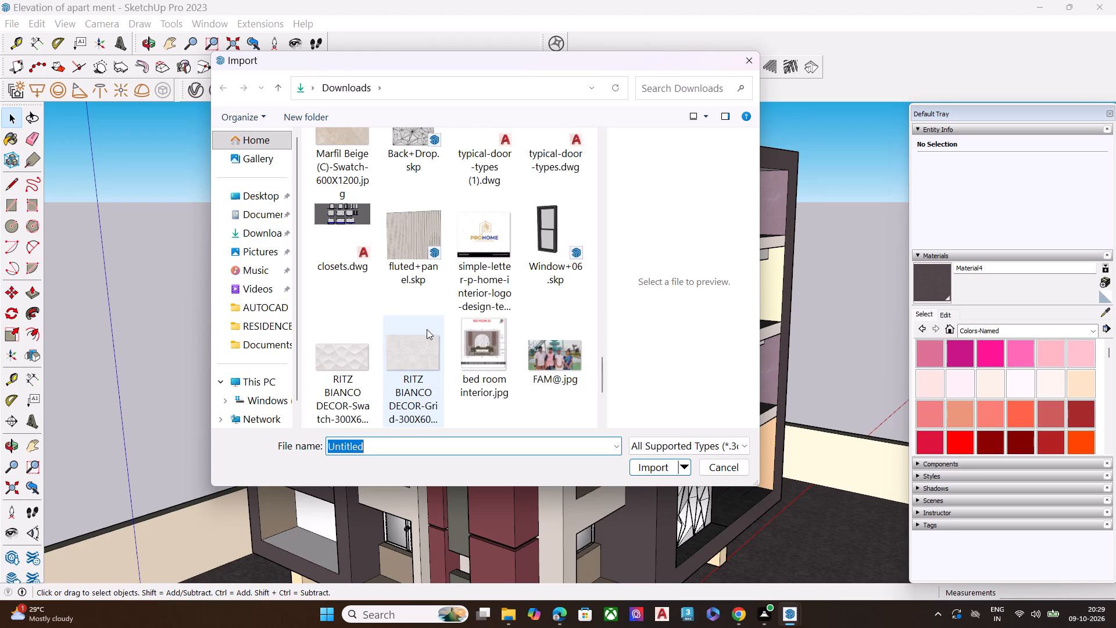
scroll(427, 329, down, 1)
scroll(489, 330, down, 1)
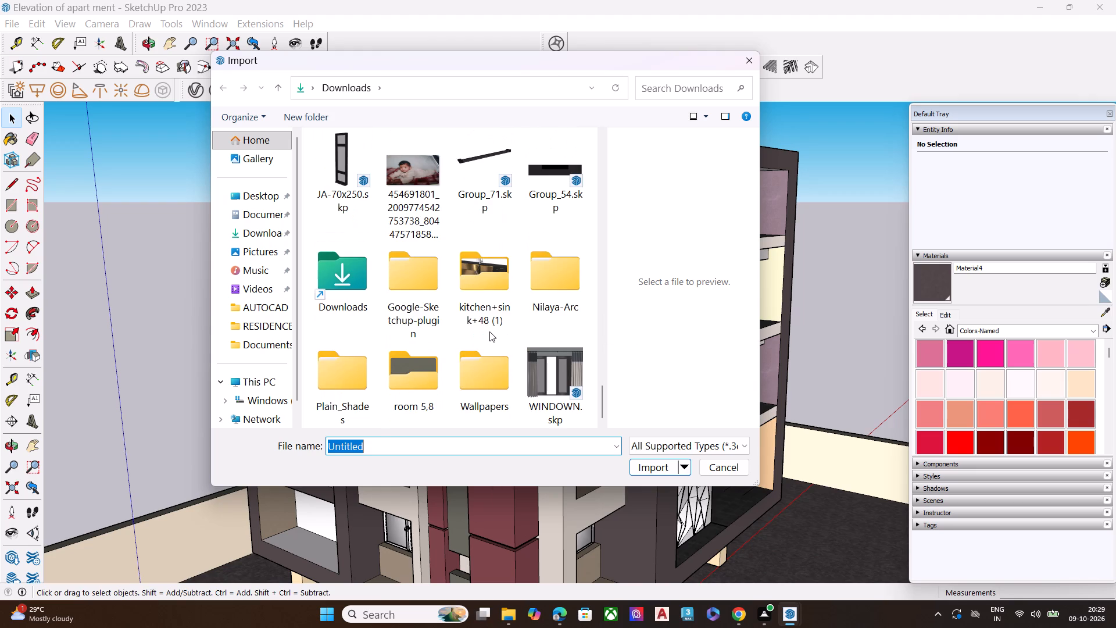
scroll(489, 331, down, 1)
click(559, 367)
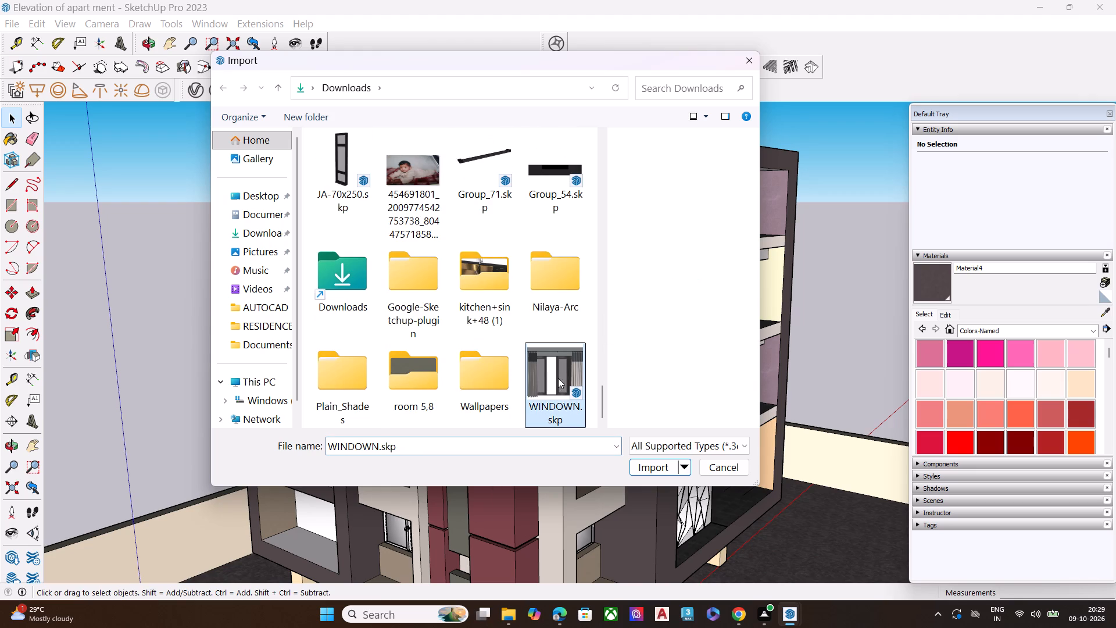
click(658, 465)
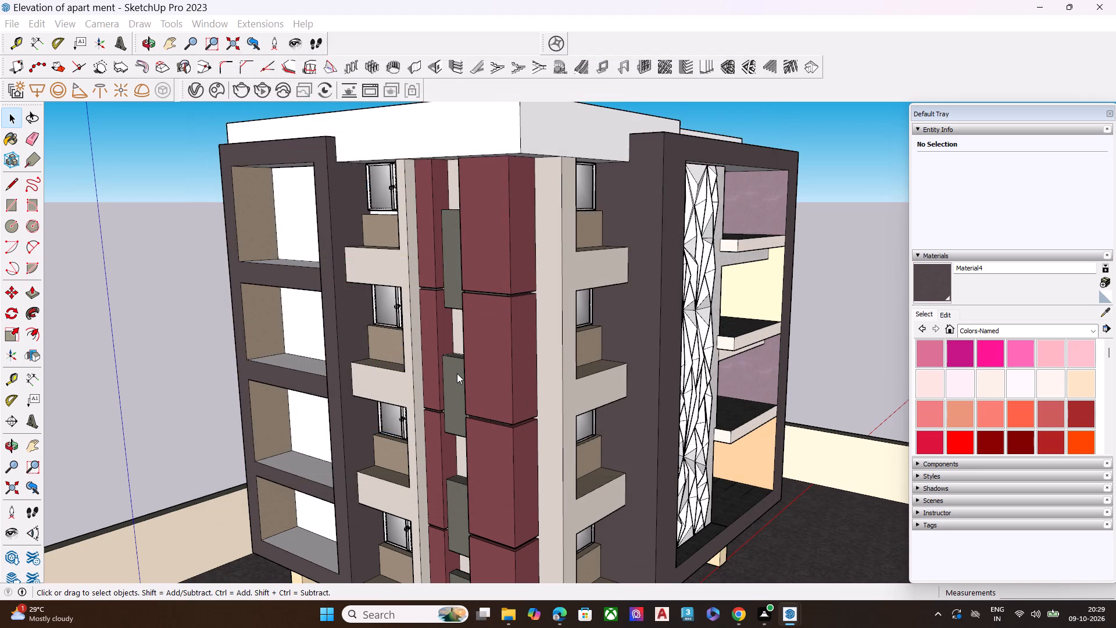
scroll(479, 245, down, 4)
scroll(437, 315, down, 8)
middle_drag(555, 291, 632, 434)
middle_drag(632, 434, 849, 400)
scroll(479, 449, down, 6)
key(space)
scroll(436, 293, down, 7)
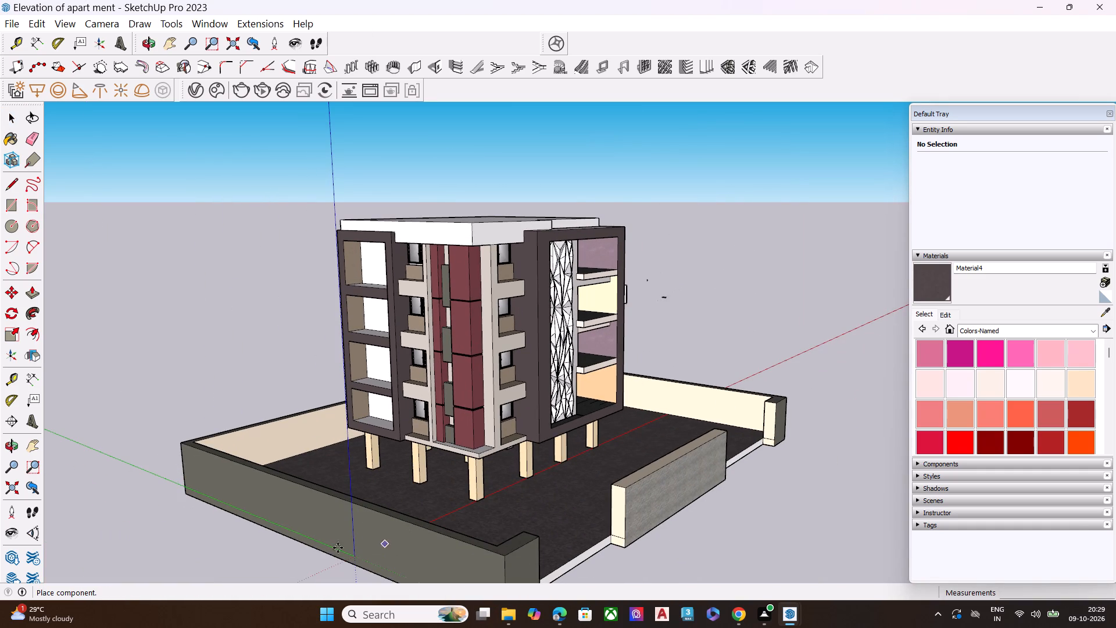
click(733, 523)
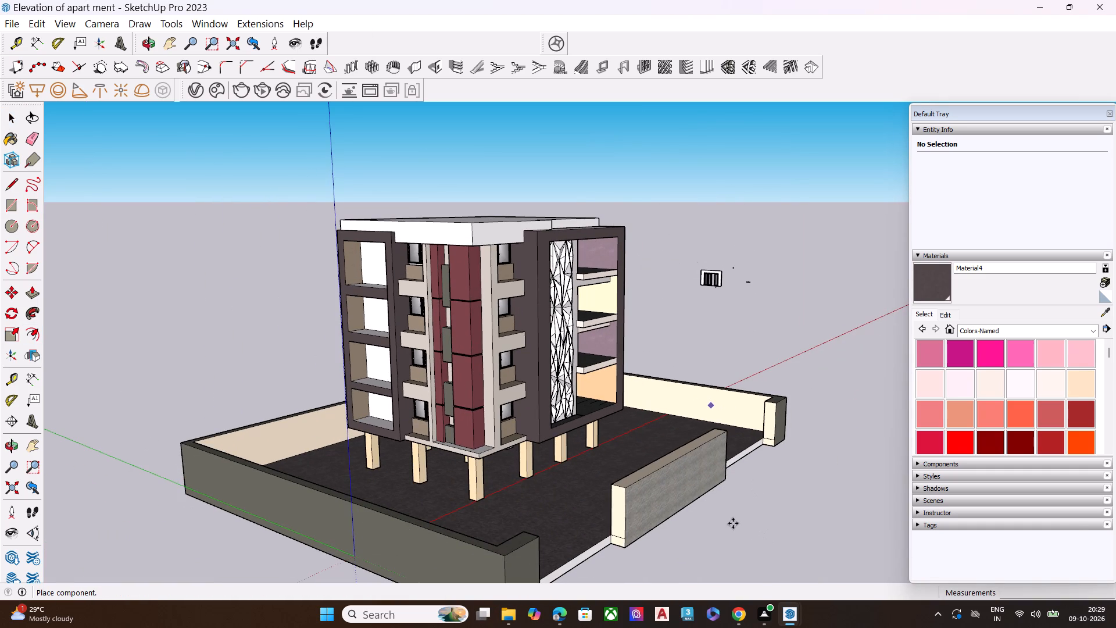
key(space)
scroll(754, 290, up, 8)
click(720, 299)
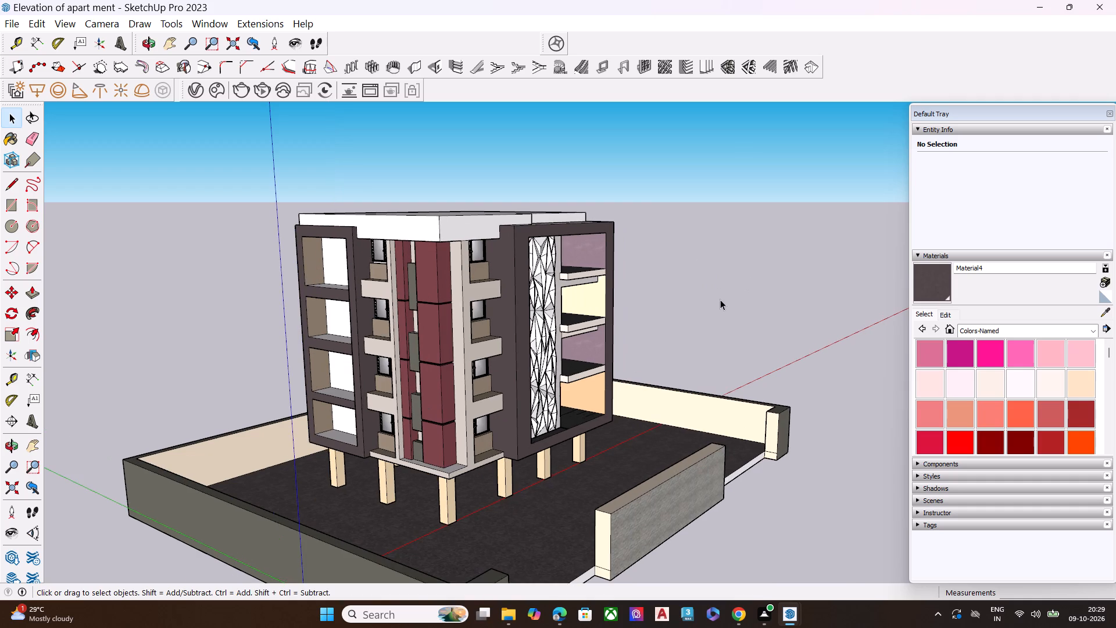
Delete the loose white rectangular panel standing outside the compound wall.
scroll(517, 269, down, 5)
middle_drag(612, 273, 693, 213)
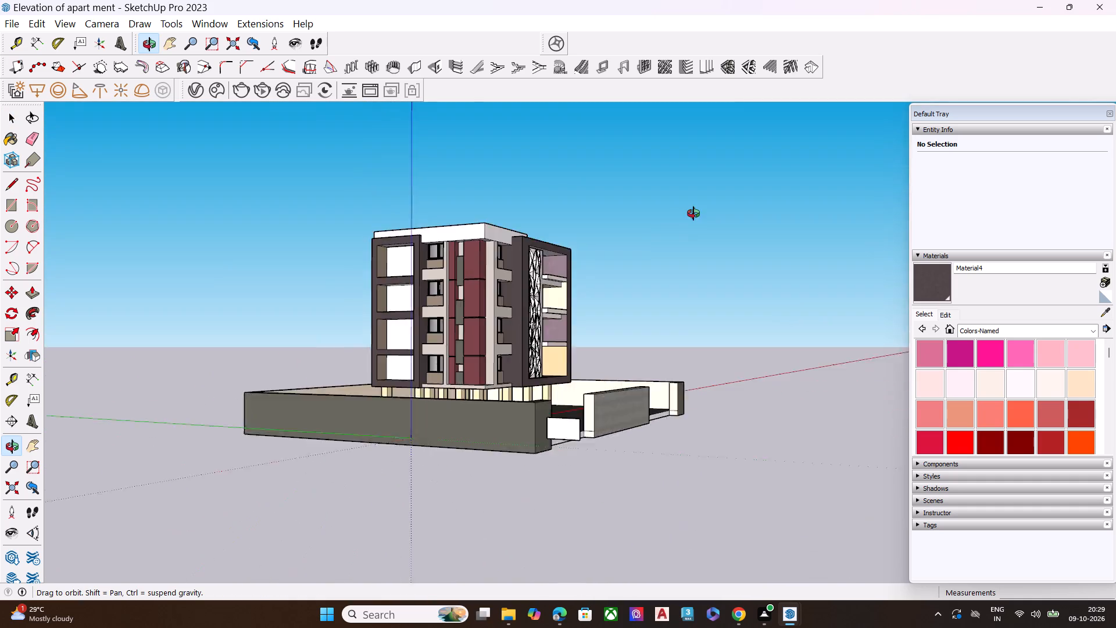
middle_drag(693, 213, 724, 240)
middle_drag(729, 259, 859, 323)
scroll(568, 266, down, 7)
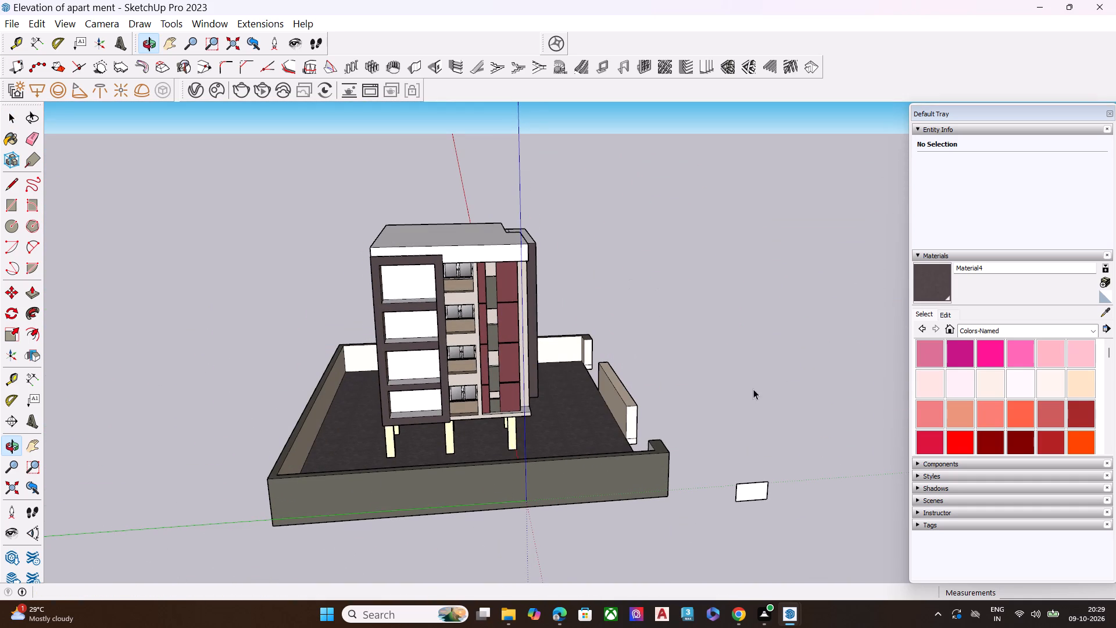
key(space)
middle_drag(599, 276, 835, 345)
drag(834, 427, 775, 431)
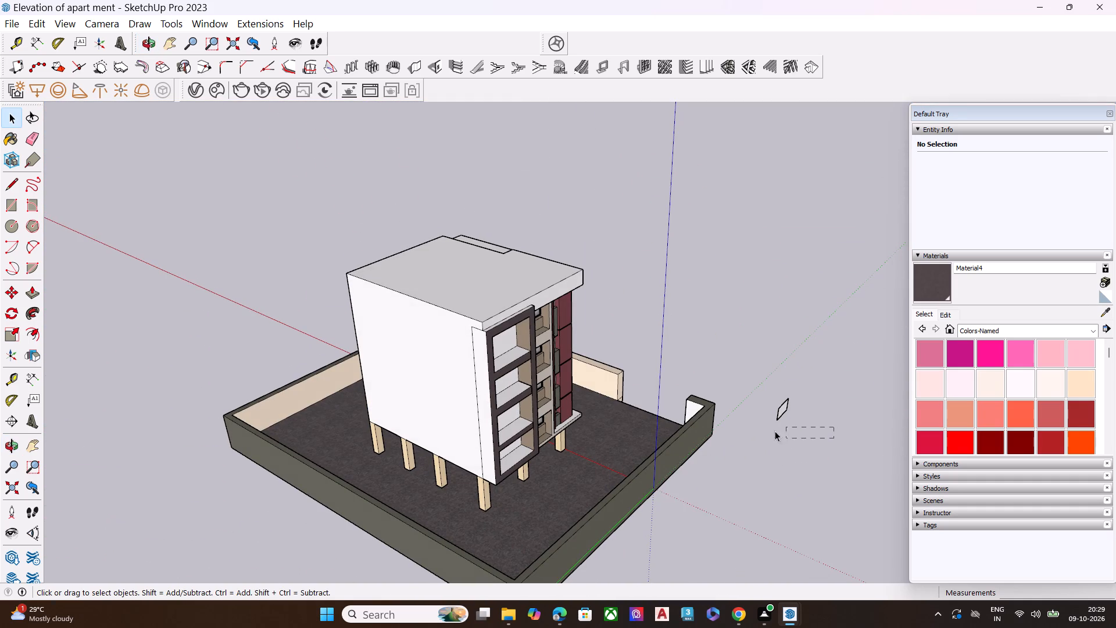
drag(775, 431, 772, 387)
key(Delete)
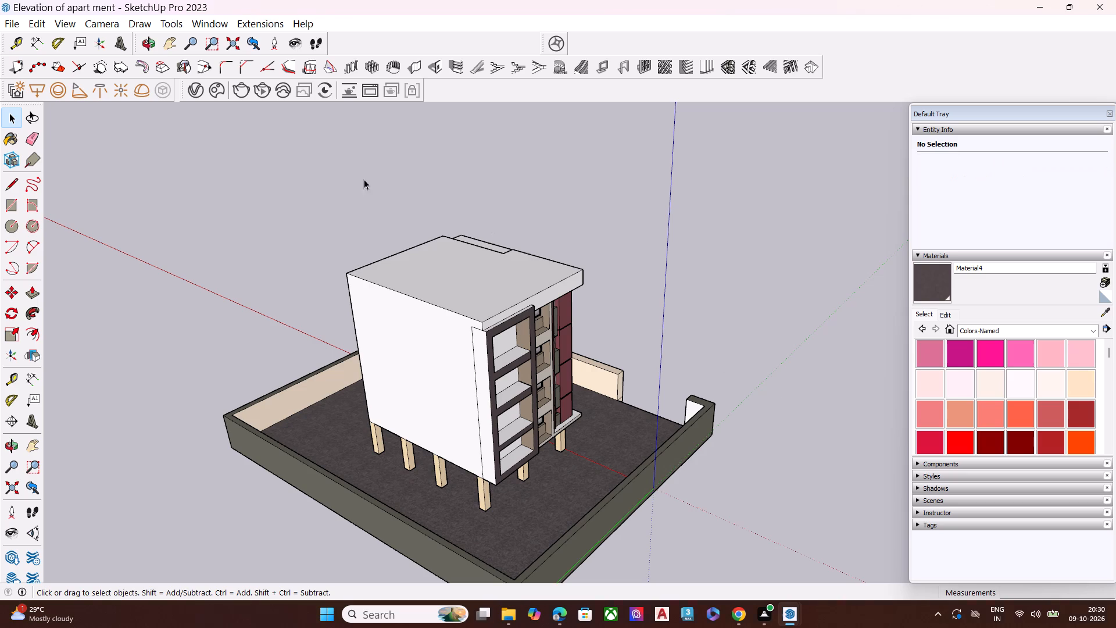
Import WINDOWN.skp from the Downloads folder and place the component in open space outside the compound.
click(12, 22)
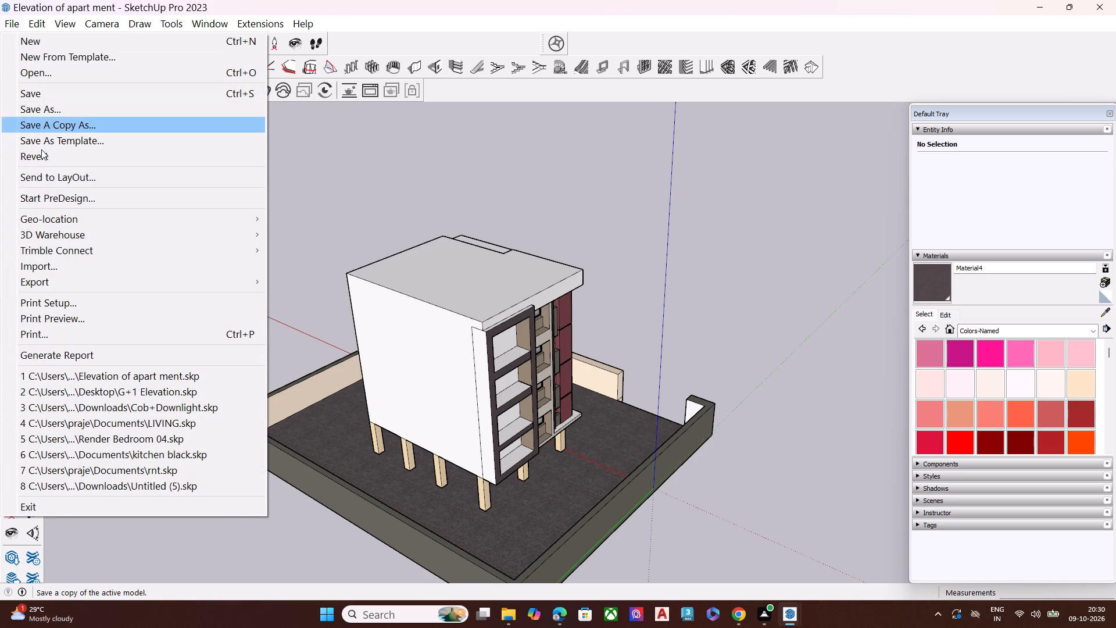
click(44, 271)
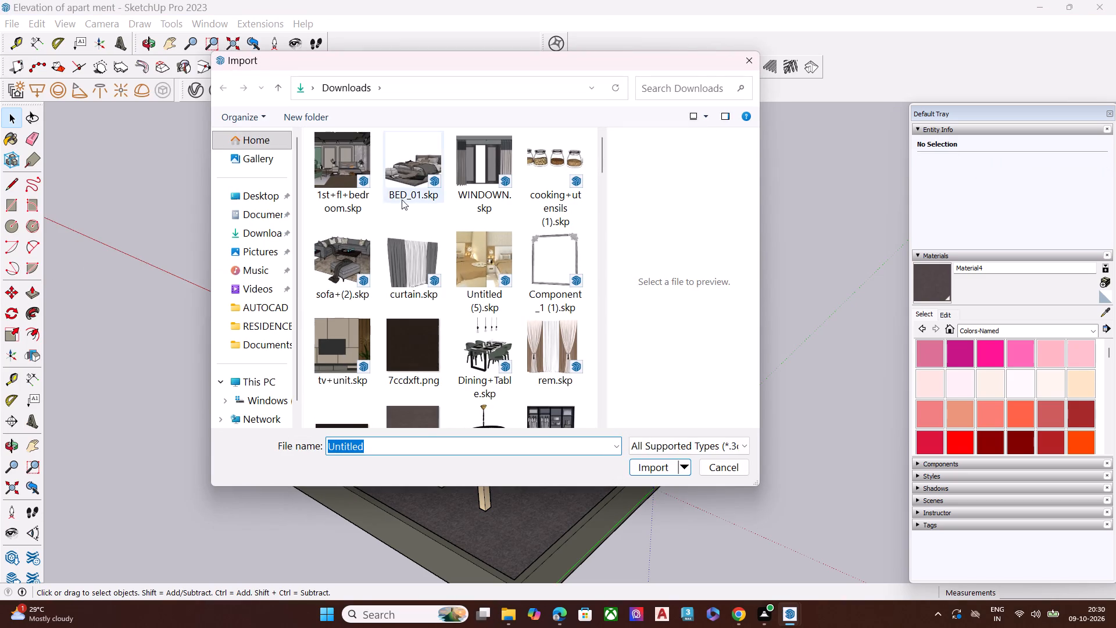
scroll(488, 246, down, 9)
scroll(503, 252, up, 7)
scroll(503, 251, down, 6)
scroll(503, 251, up, 4)
scroll(503, 251, down, 1)
scroll(503, 251, up, 5)
click(486, 122)
click(491, 154)
click(656, 468)
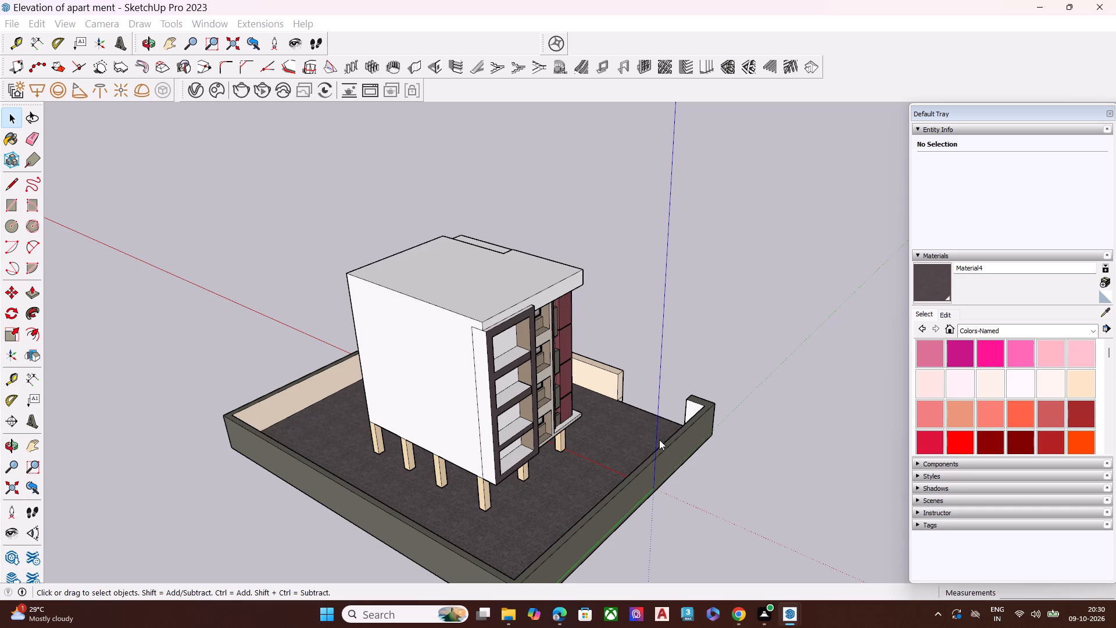
scroll(613, 332, up, 4)
middle_drag(591, 301, 435, 314)
scroll(667, 185, down, 4)
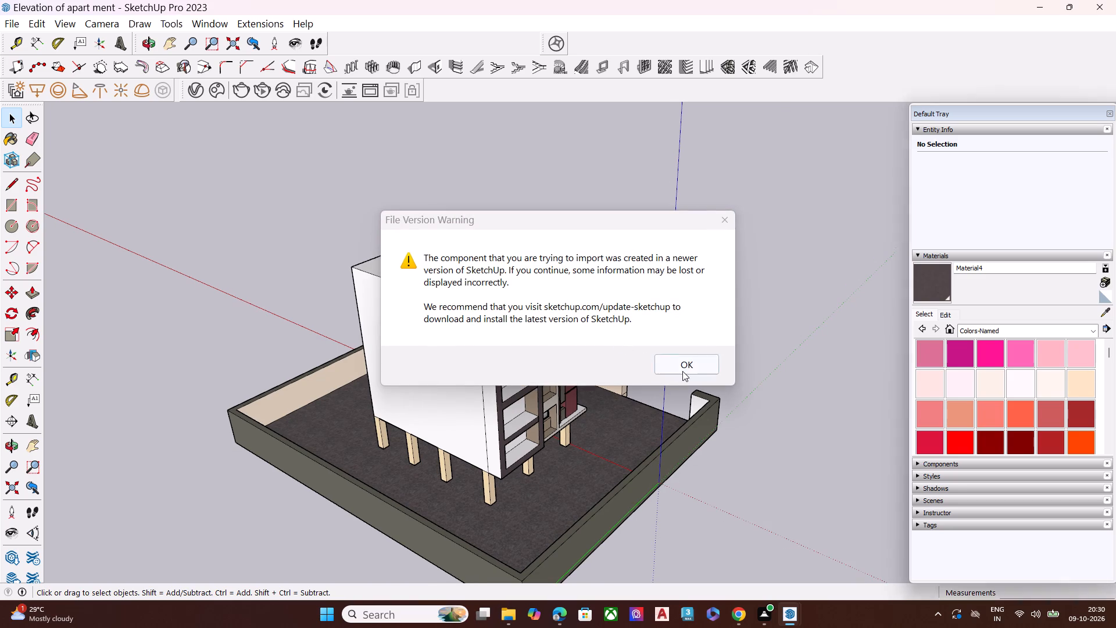
click(682, 371)
scroll(575, 345, down, 7)
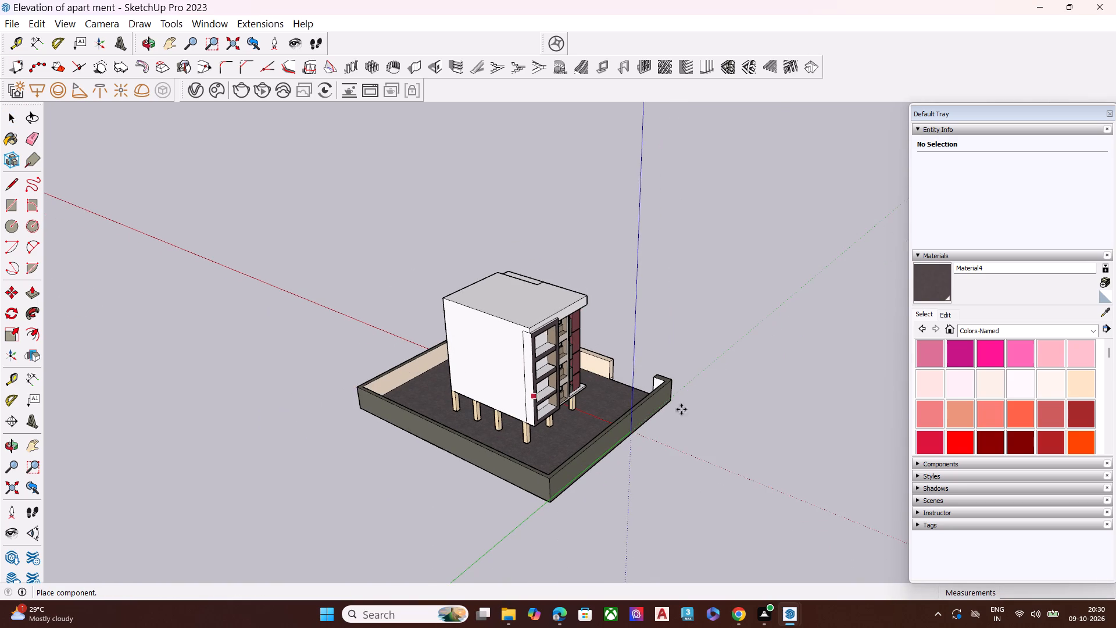
click(900, 347)
key(space)
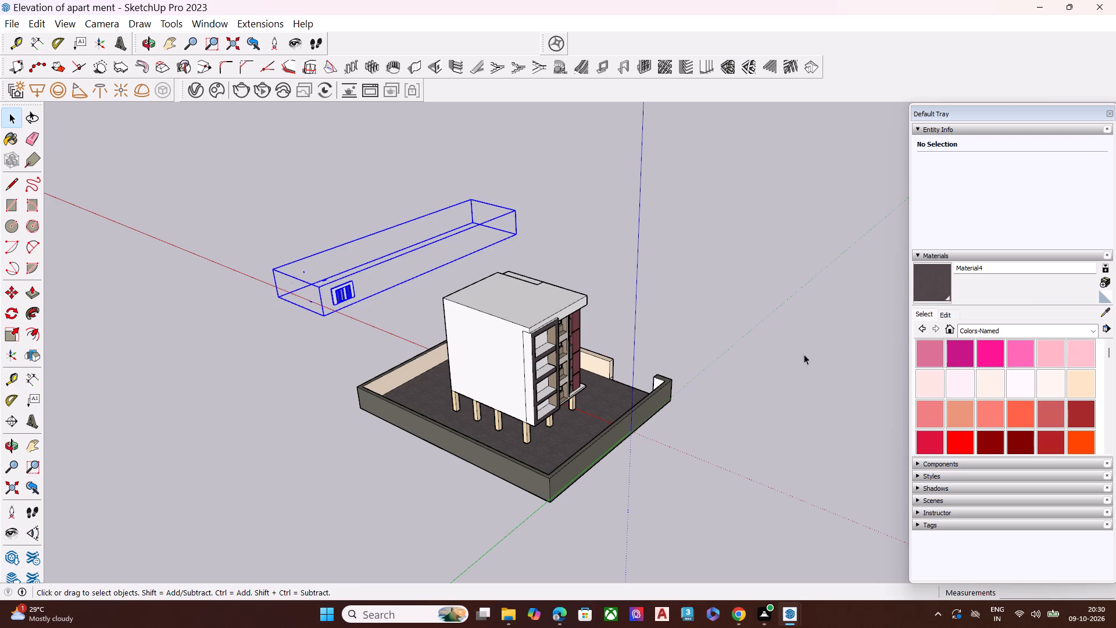
Examine the imported WINDOWN component from several sides and how far its bounding box extends past the window.
scroll(314, 300, up, 20)
scroll(314, 300, up, 3)
middle_drag(327, 267, 510, 224)
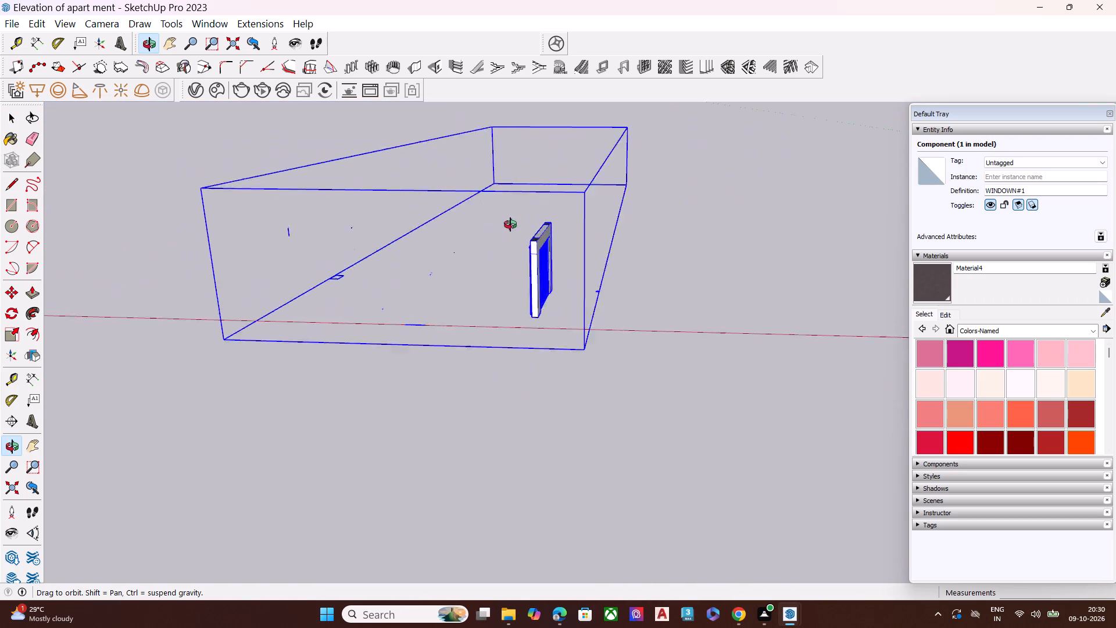
middle_drag(510, 224, 611, 261)
scroll(584, 247, up, 1)
scroll(604, 295, up, 8)
scroll(526, 293, down, 6)
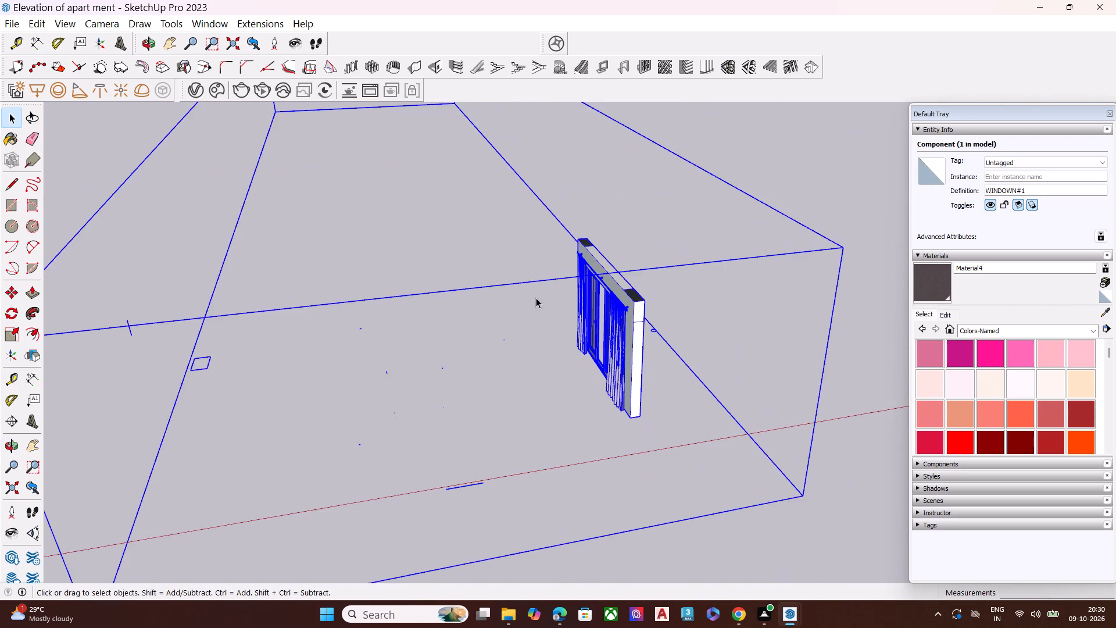
middle_drag(617, 353, 619, 292)
scroll(647, 347, up, 9)
middle_drag(599, 342, 478, 344)
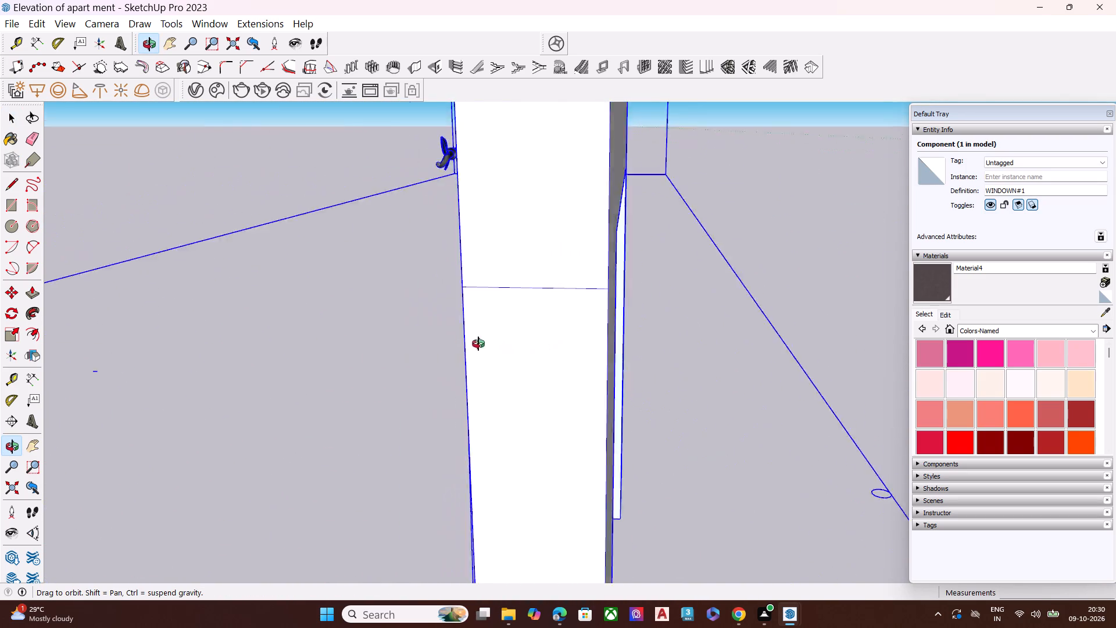
middle_drag(478, 344, 377, 338)
scroll(641, 311, down, 9)
scroll(682, 326, up, 1)
scroll(682, 326, down, 5)
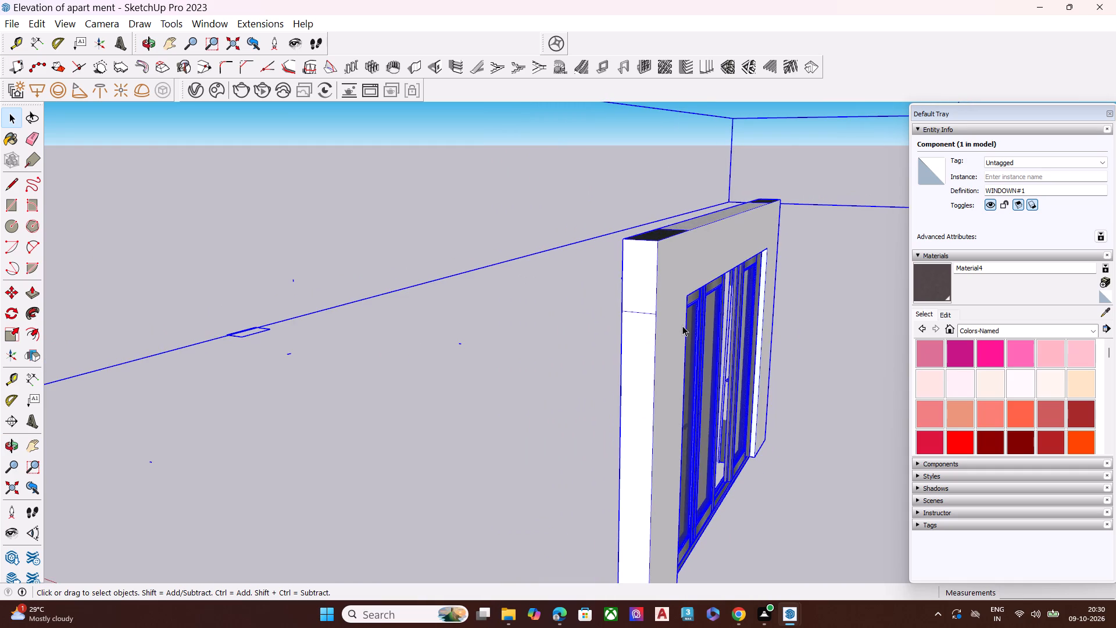
scroll(633, 275, down, 6)
middle_drag(664, 277, 674, 450)
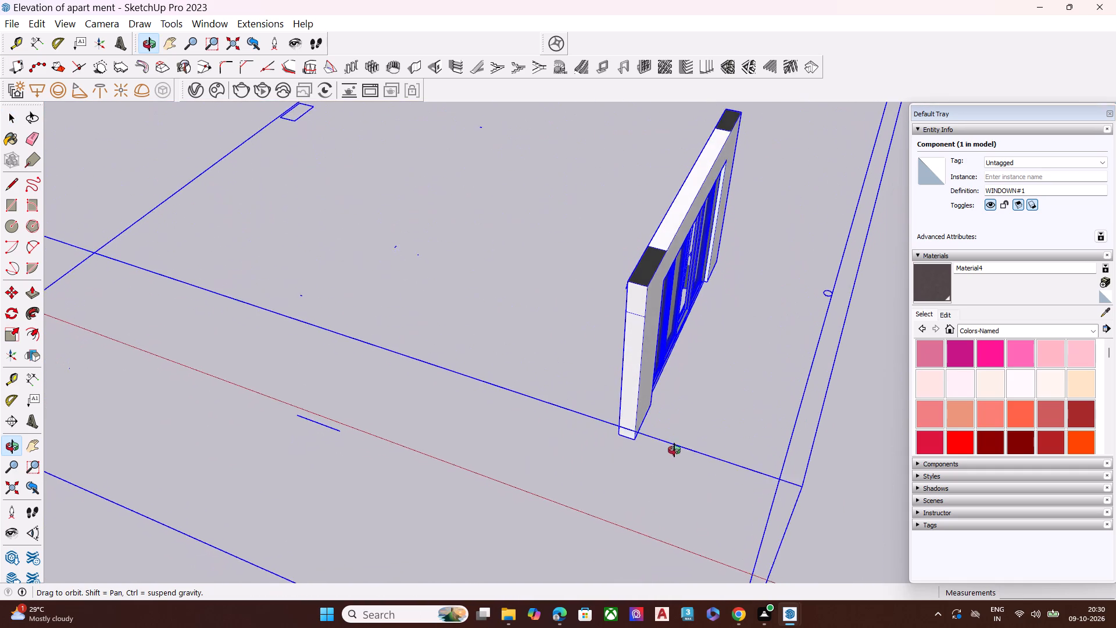
middle_drag(674, 450, 674, 454)
scroll(641, 319, up, 7)
scroll(645, 299, down, 6)
middle_drag(686, 290, 589, 224)
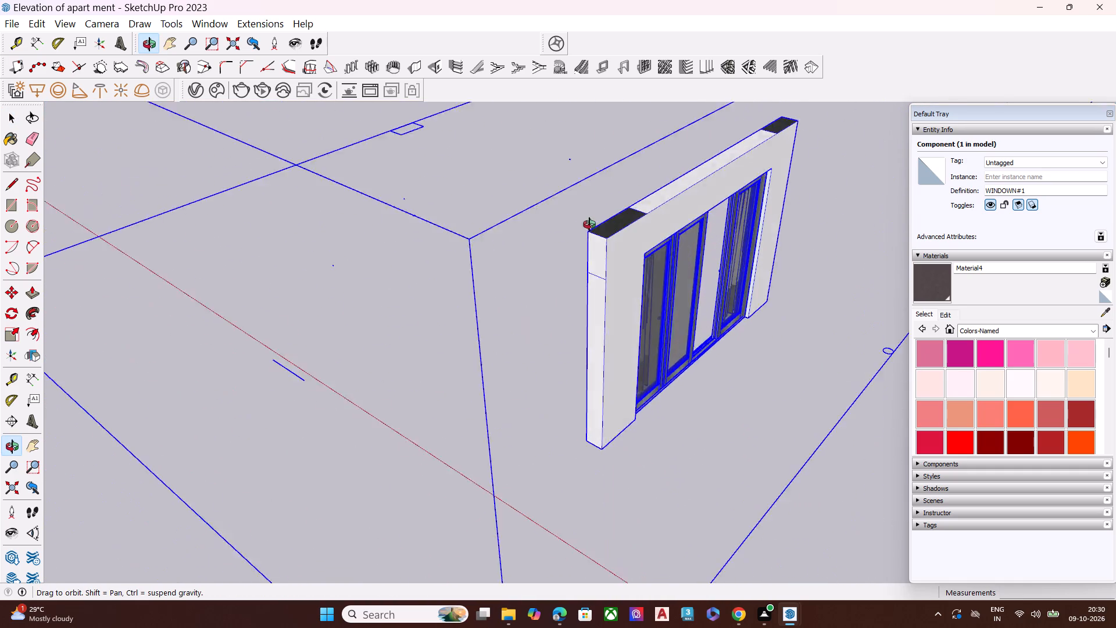
middle_drag(589, 224, 400, 192)
middle_drag(743, 289, 594, 272)
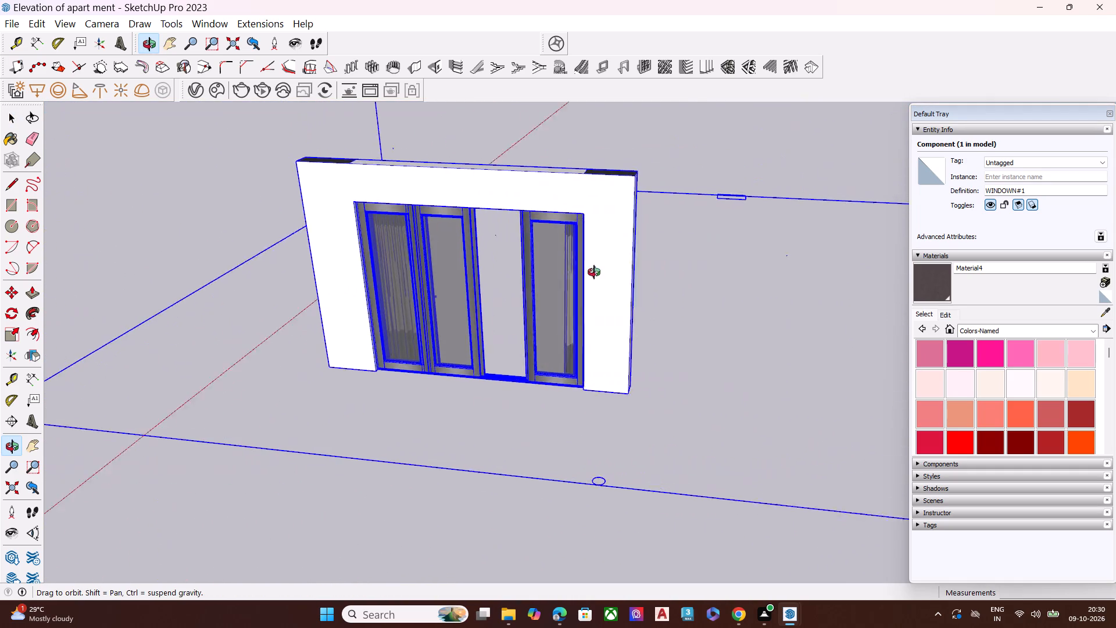
middle_drag(594, 272, 561, 273)
scroll(598, 258, down, 6)
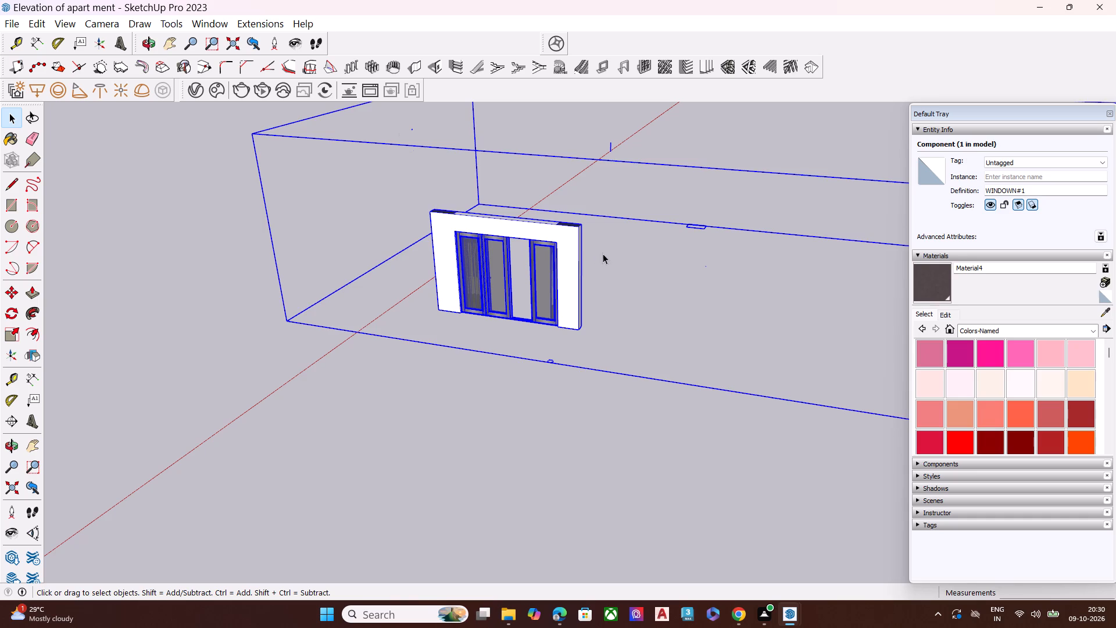
Explode the imported window component and select its surrounding wall panel group.
right_click(603, 254)
click(625, 233)
click(568, 238)
right_click(568, 238)
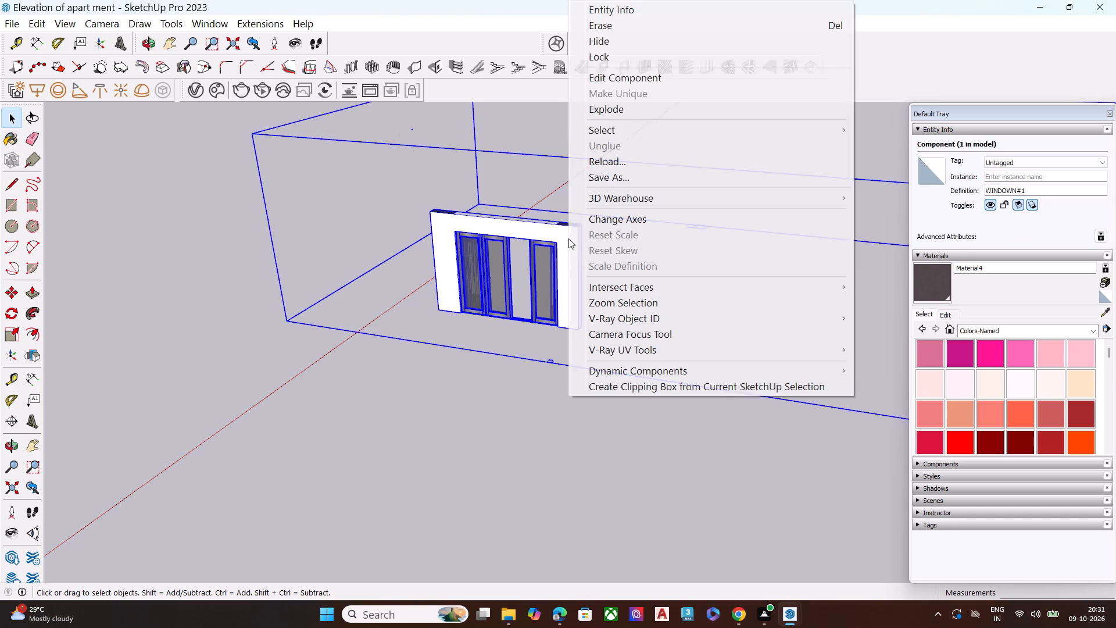
click(617, 112)
click(582, 244)
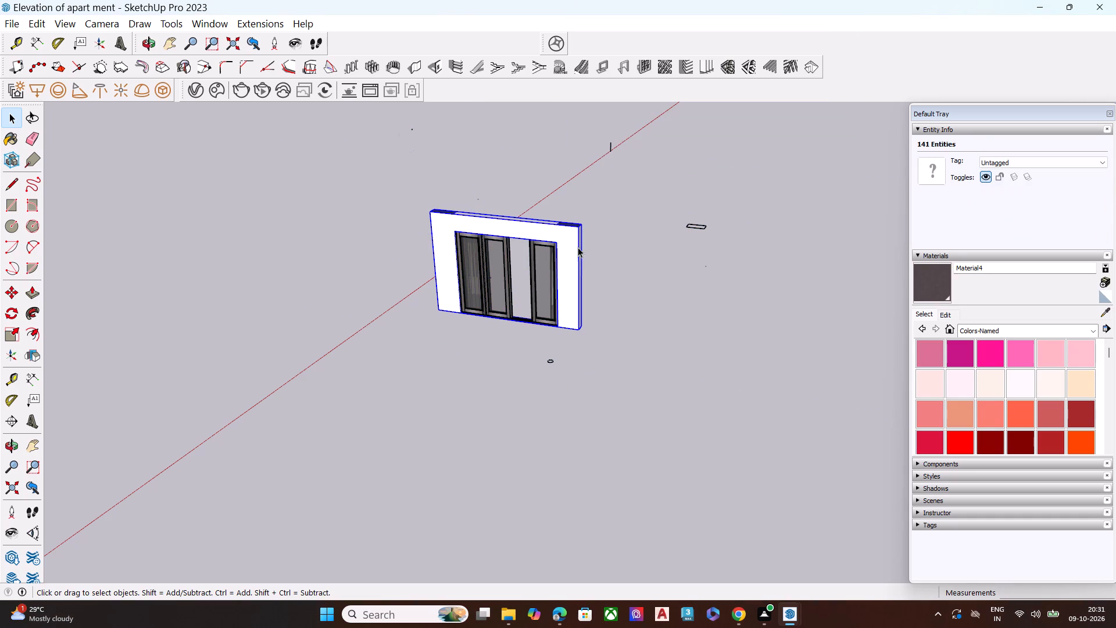
click(573, 249)
Examine the exploded window from the outer face and from the curtain side.
scroll(573, 252, up, 1)
scroll(573, 252, down, 2)
scroll(573, 252, up, 6)
middle_drag(532, 256, 557, 213)
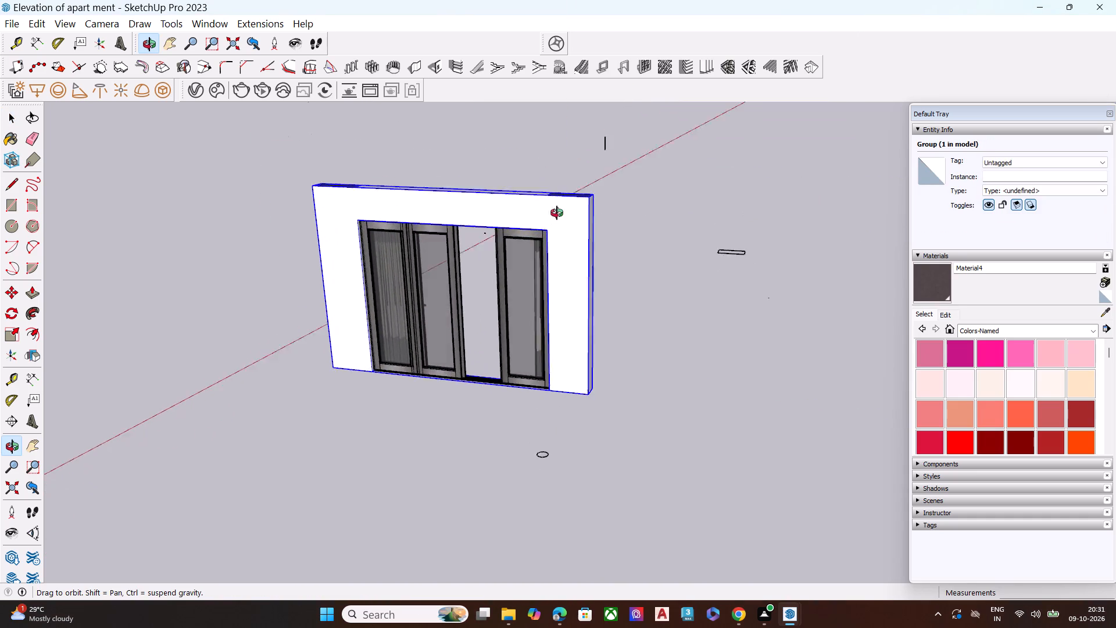
middle_drag(557, 213, 921, 179)
middle_drag(475, 324, 872, 312)
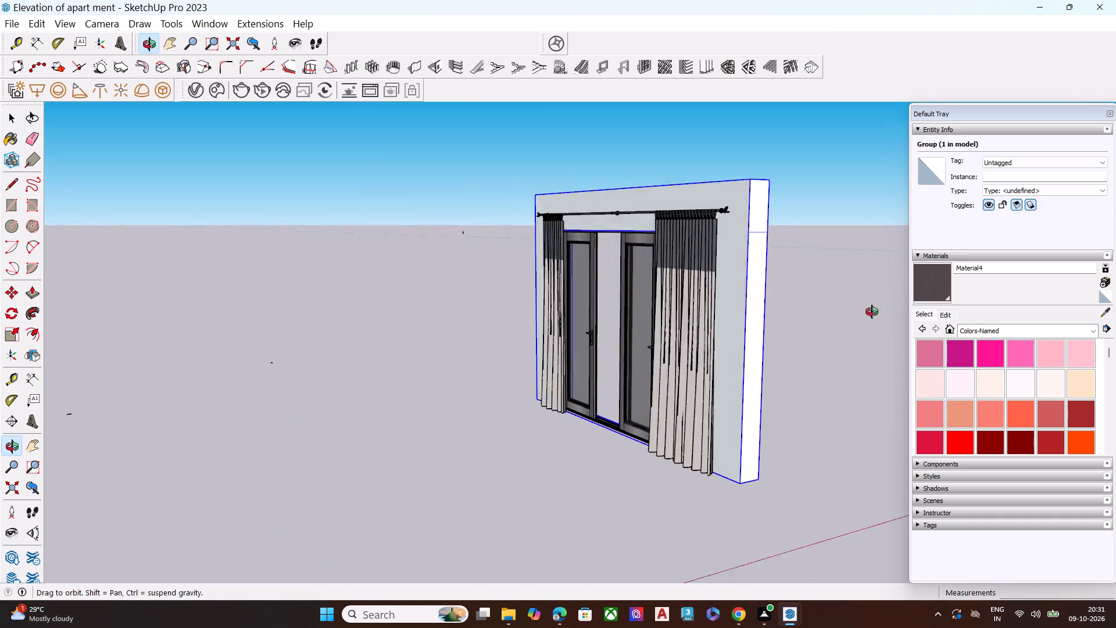
middle_drag(872, 312, 929, 314)
scroll(621, 308, up, 5)
scroll(621, 307, down, 5)
middle_drag(620, 312, 721, 315)
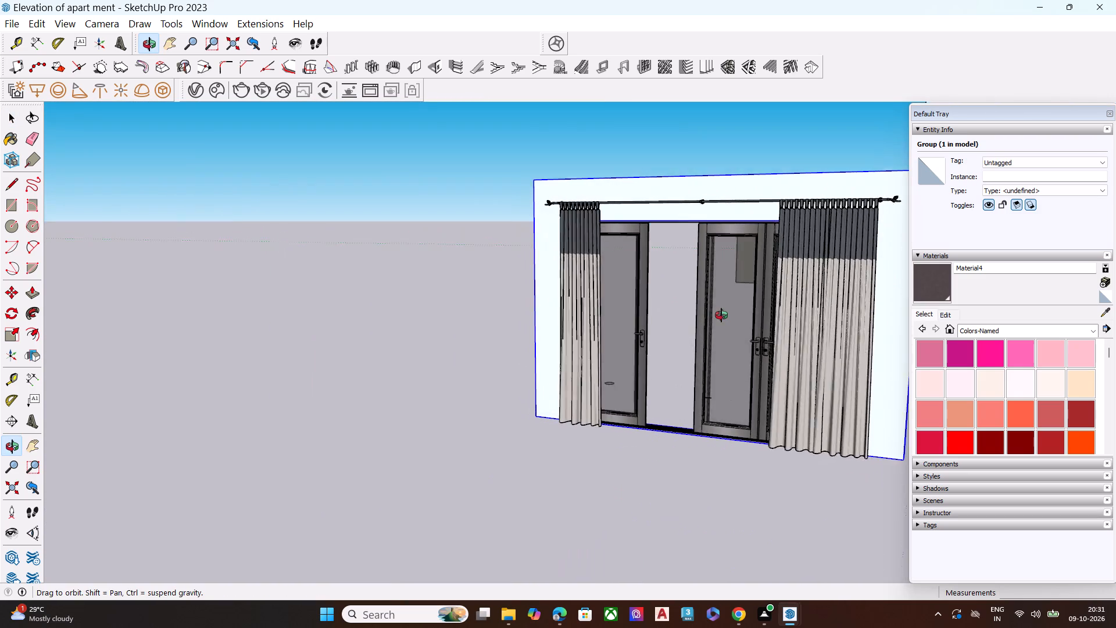
middle_drag(721, 315, 727, 317)
scroll(739, 303, up, 2)
scroll(363, 232, down, 6)
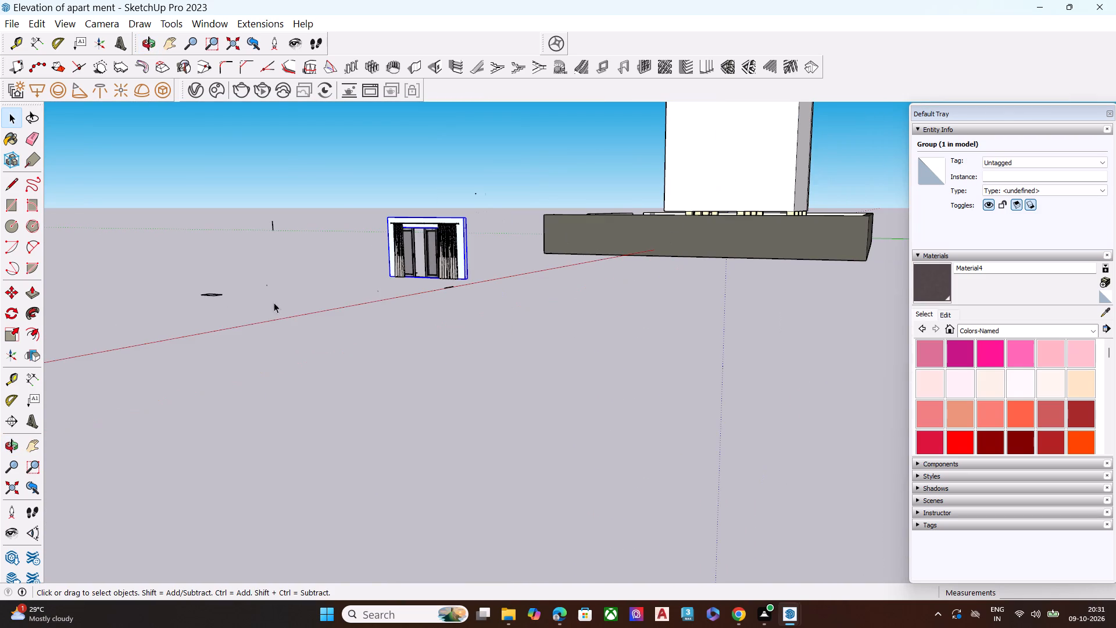
Delete the small stray circle floating beside the curtained window.
scroll(248, 317, up, 4)
scroll(206, 284, down, 1)
middle_drag(206, 284, 304, 315)
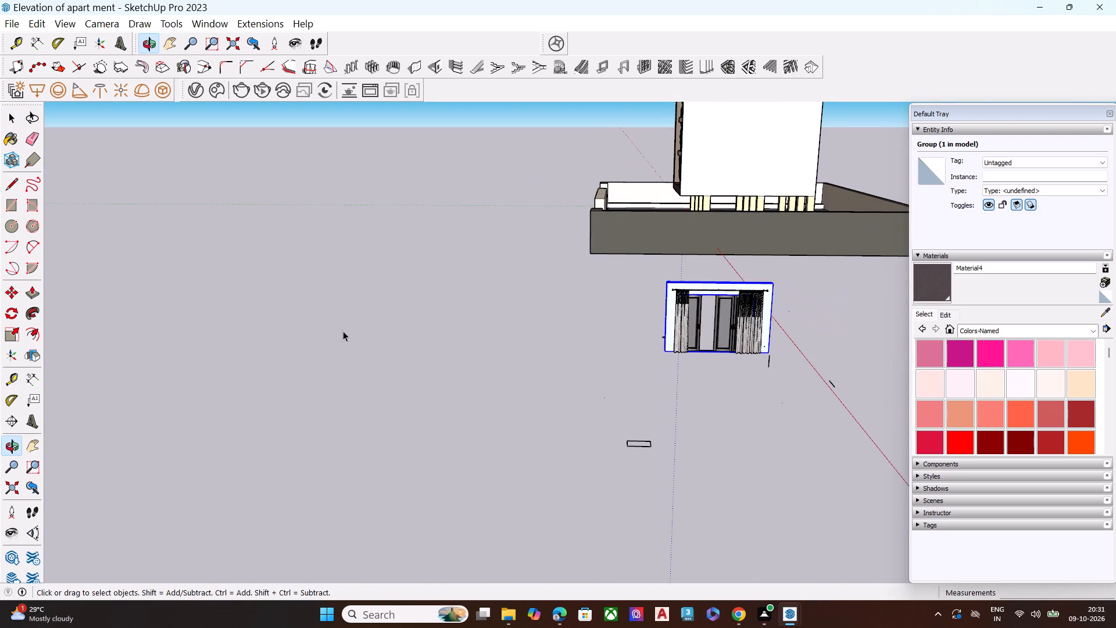
scroll(607, 363, down, 2)
scroll(693, 347, up, 9)
middle_drag(623, 336, 726, 335)
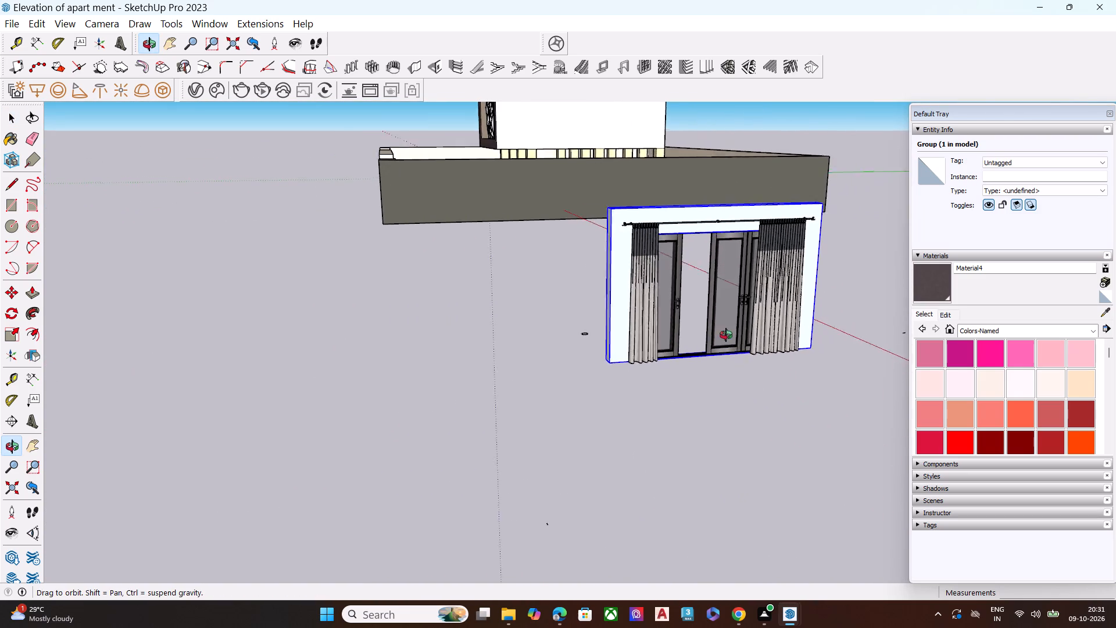
middle_drag(726, 335, 729, 336)
scroll(593, 351, up, 8)
drag(597, 325, 534, 295)
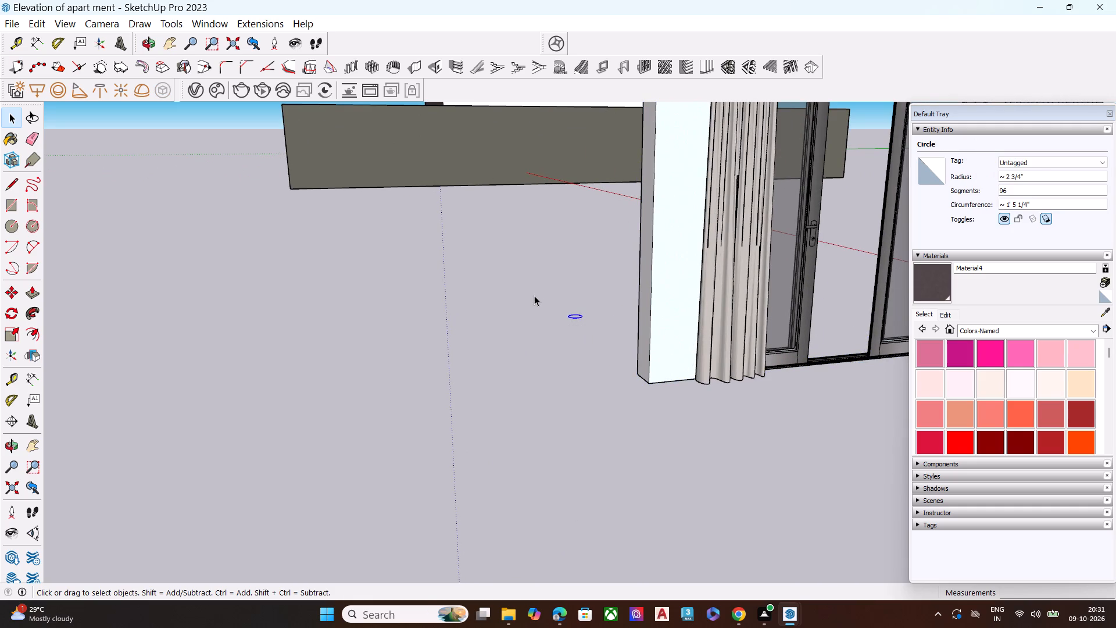
key(Delete)
Delete the short stray line lying near the red axis beside the window.
scroll(392, 162, down, 3)
scroll(391, 163, up, 1)
scroll(396, 163, down, 2)
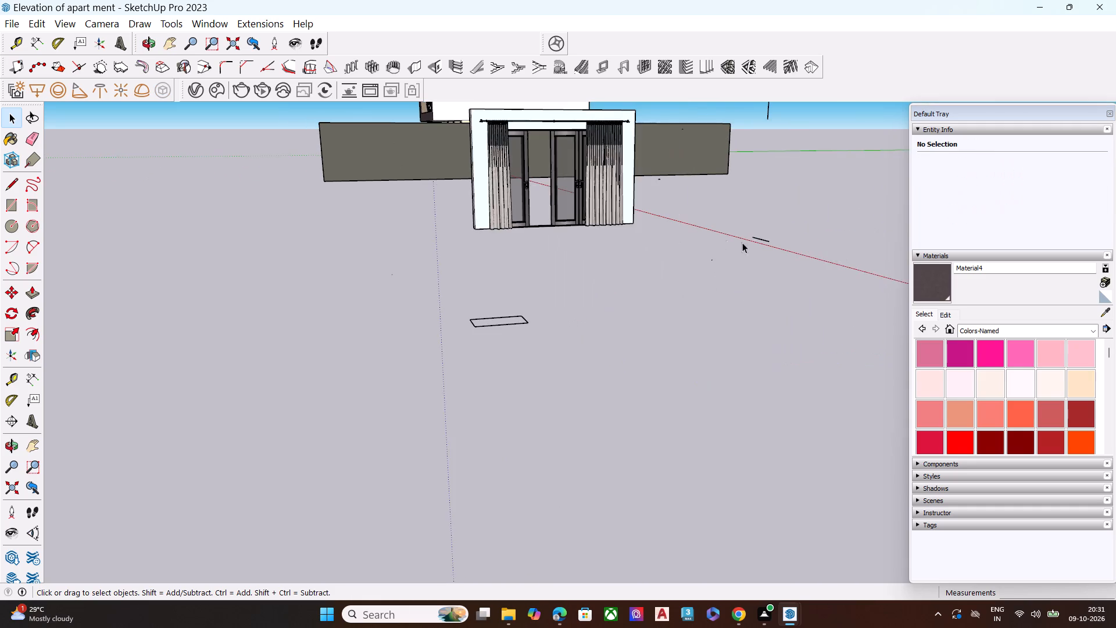
scroll(800, 225, up, 6)
drag(786, 314, 685, 213)
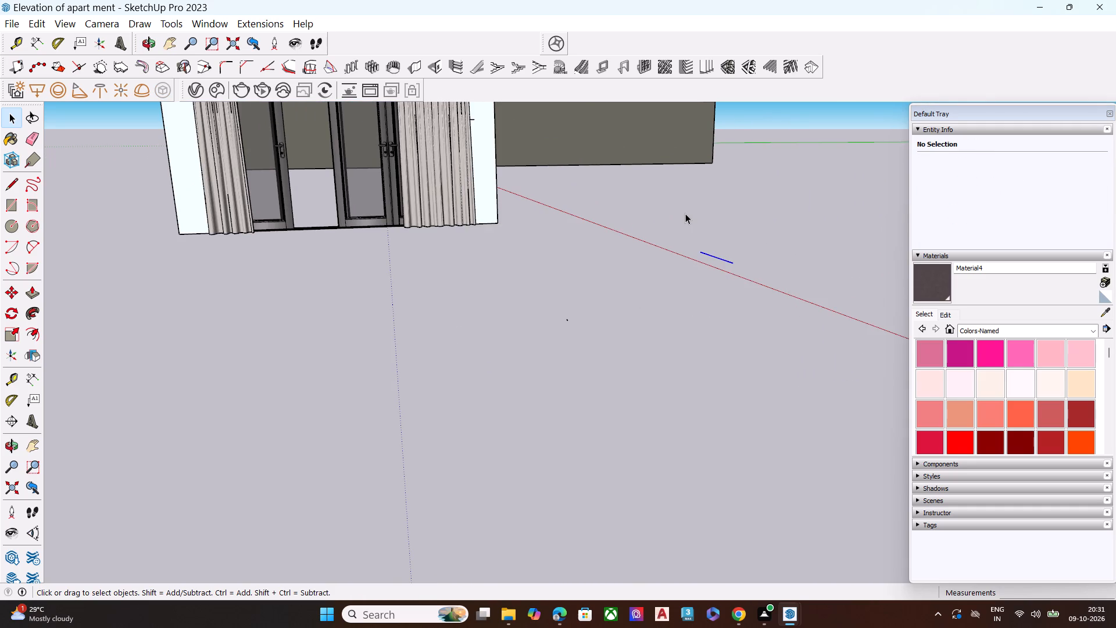
key(Delete)
Delete the tiny stray edges floating on the open ground beside the curtained window.
middle_drag(516, 120, 558, 165)
scroll(545, 160, up, 1)
scroll(421, 144, down, 7)
scroll(562, 265, up, 6)
scroll(602, 291, up, 3)
drag(686, 357, 679, 346)
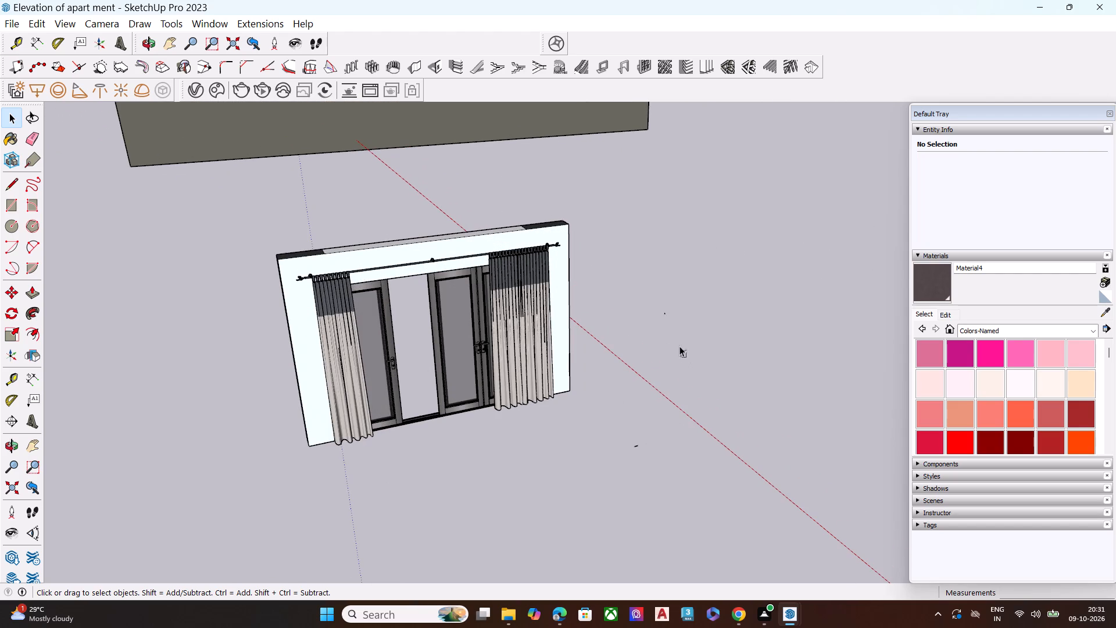
drag(679, 346, 615, 210)
key(Delete)
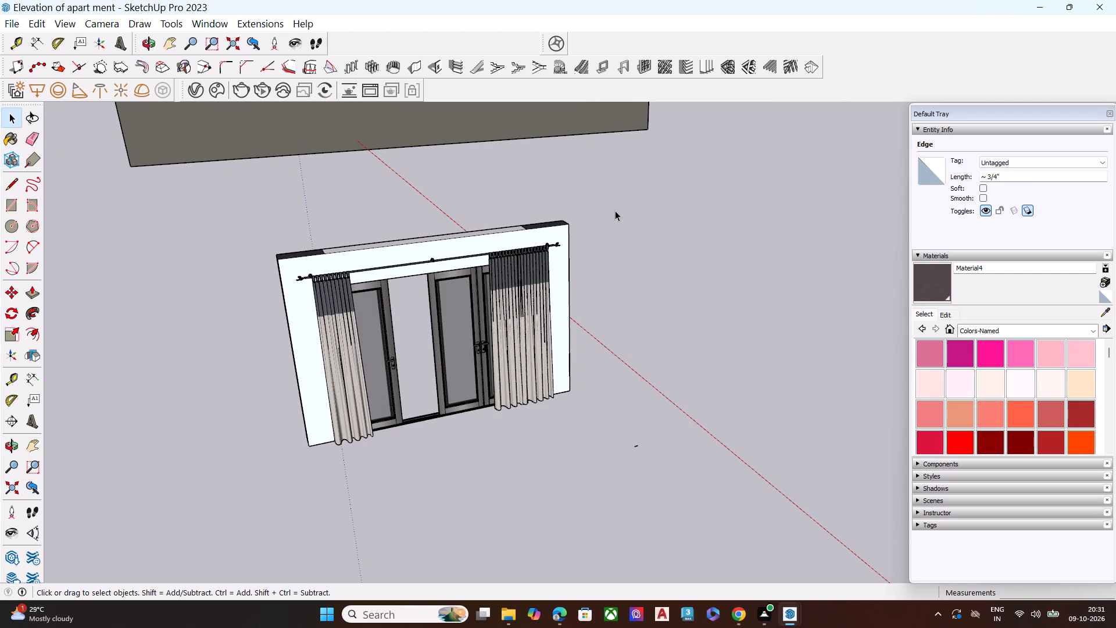
drag(695, 483, 616, 433)
key(Delete)
Delete the remaining loose pieces around the window, including the small rectangle and the short vertical line.
scroll(534, 332, down, 7)
middle_drag(462, 331, 620, 343)
scroll(454, 314, down, 4)
scroll(454, 314, up, 1)
scroll(454, 314, down, 4)
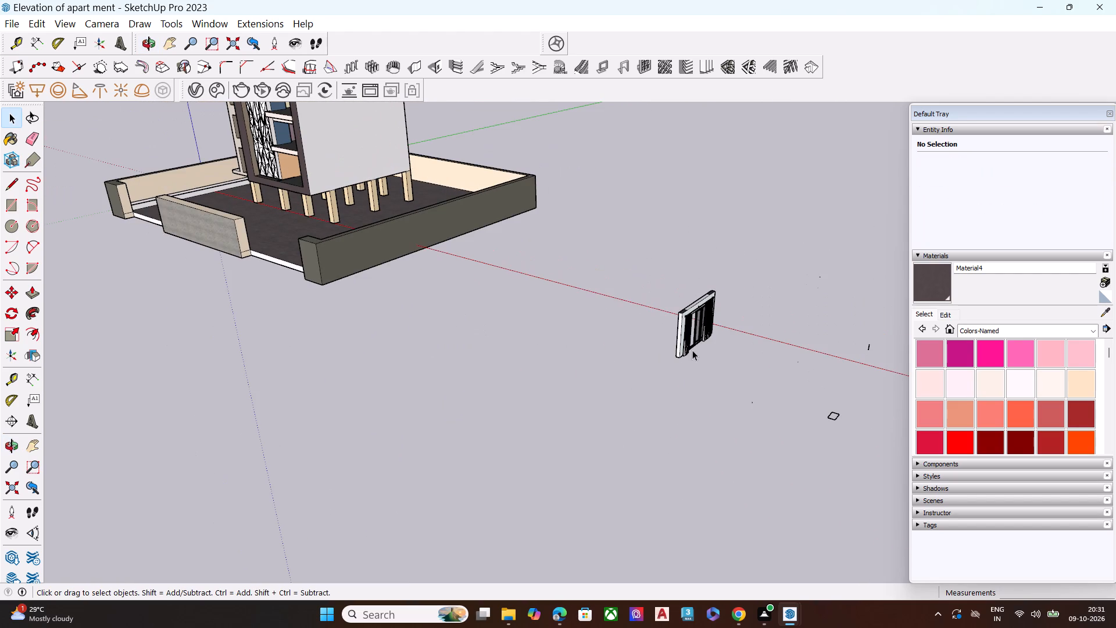
middle_drag(588, 384, 660, 386)
scroll(591, 378, up, 1)
scroll(417, 335, down, 7)
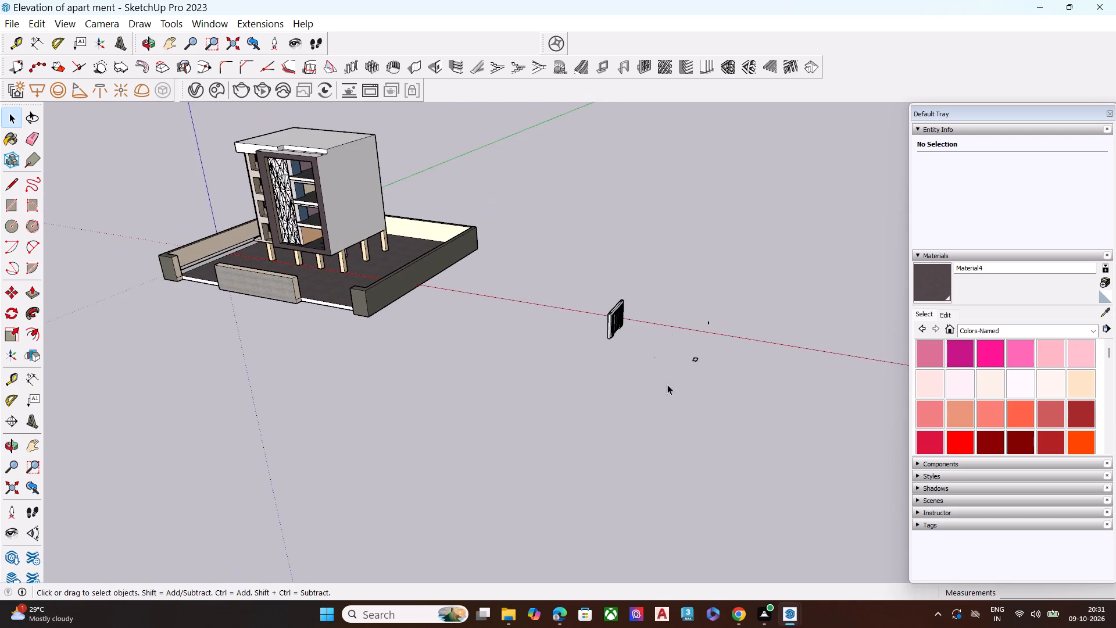
scroll(764, 395, up, 5)
drag(711, 421, 576, 197)
key(Delete)
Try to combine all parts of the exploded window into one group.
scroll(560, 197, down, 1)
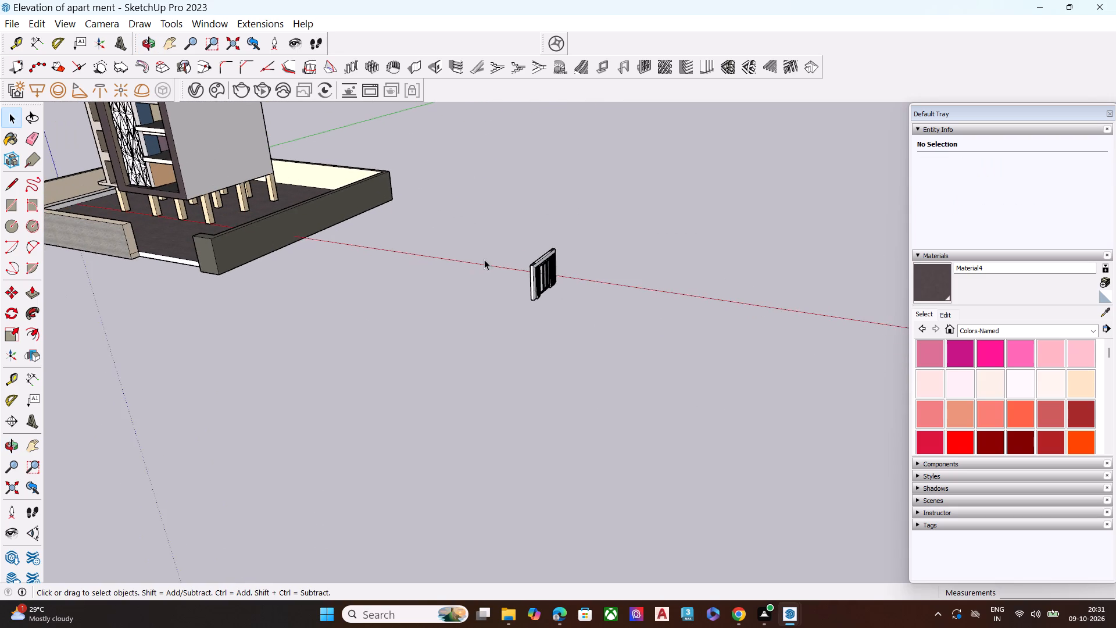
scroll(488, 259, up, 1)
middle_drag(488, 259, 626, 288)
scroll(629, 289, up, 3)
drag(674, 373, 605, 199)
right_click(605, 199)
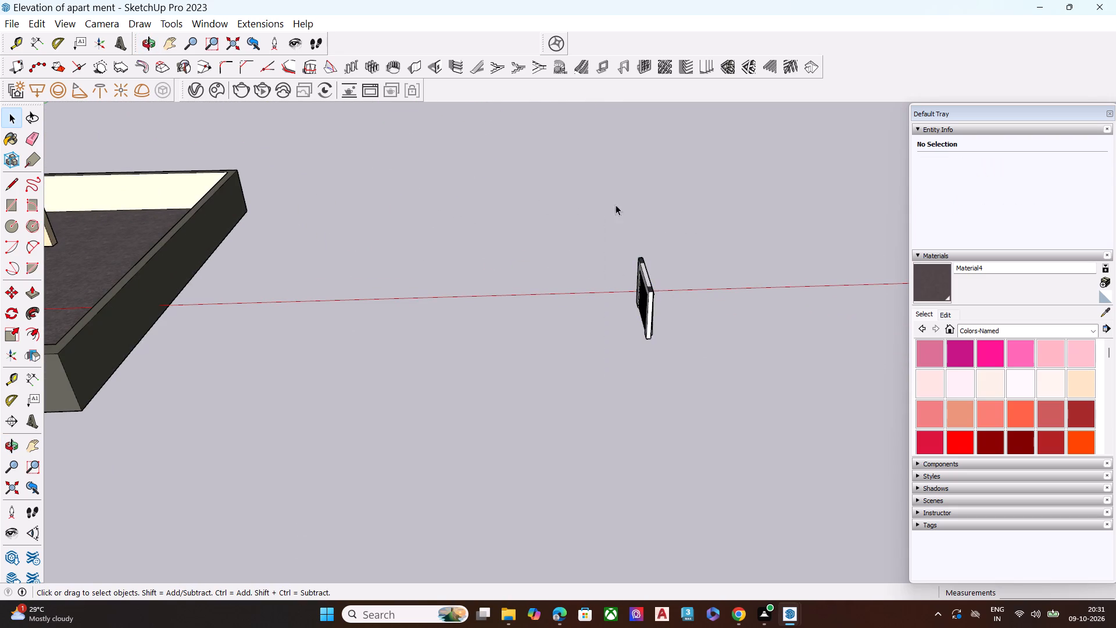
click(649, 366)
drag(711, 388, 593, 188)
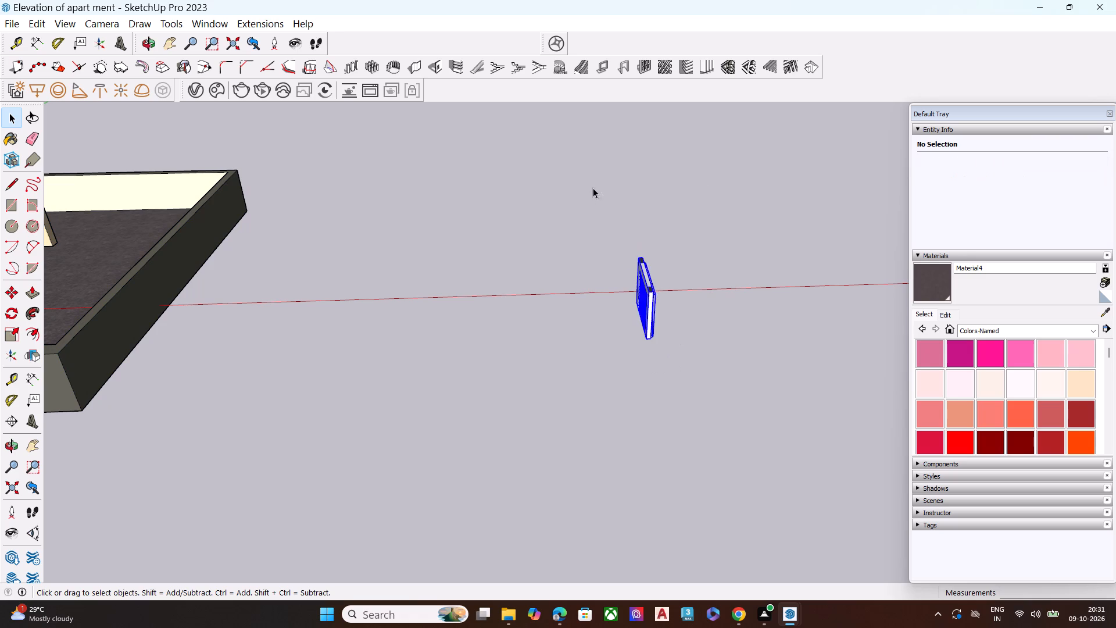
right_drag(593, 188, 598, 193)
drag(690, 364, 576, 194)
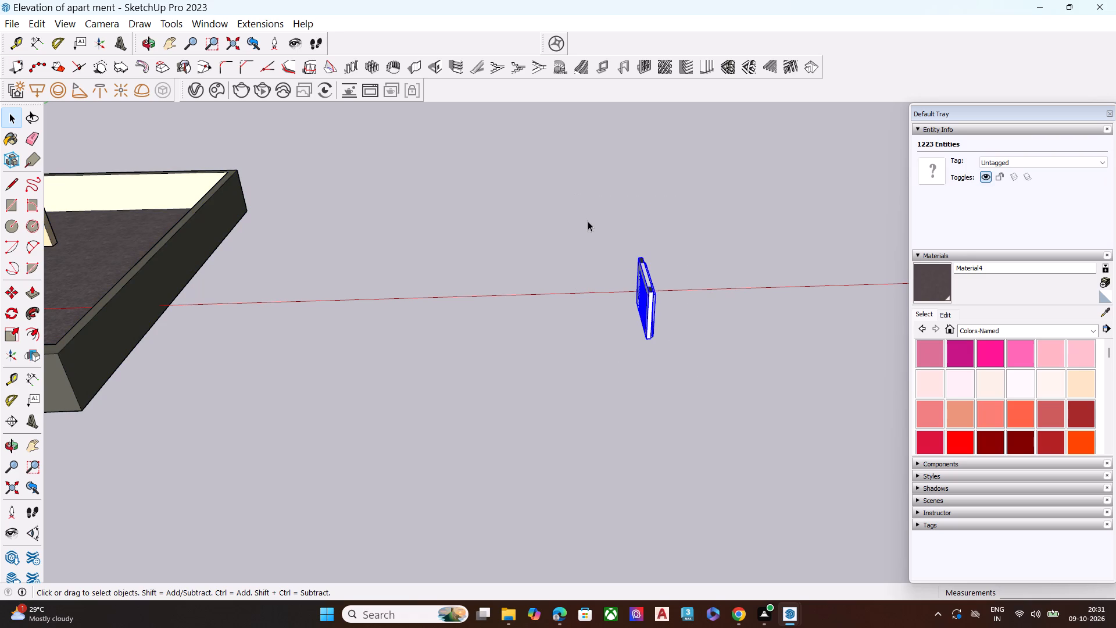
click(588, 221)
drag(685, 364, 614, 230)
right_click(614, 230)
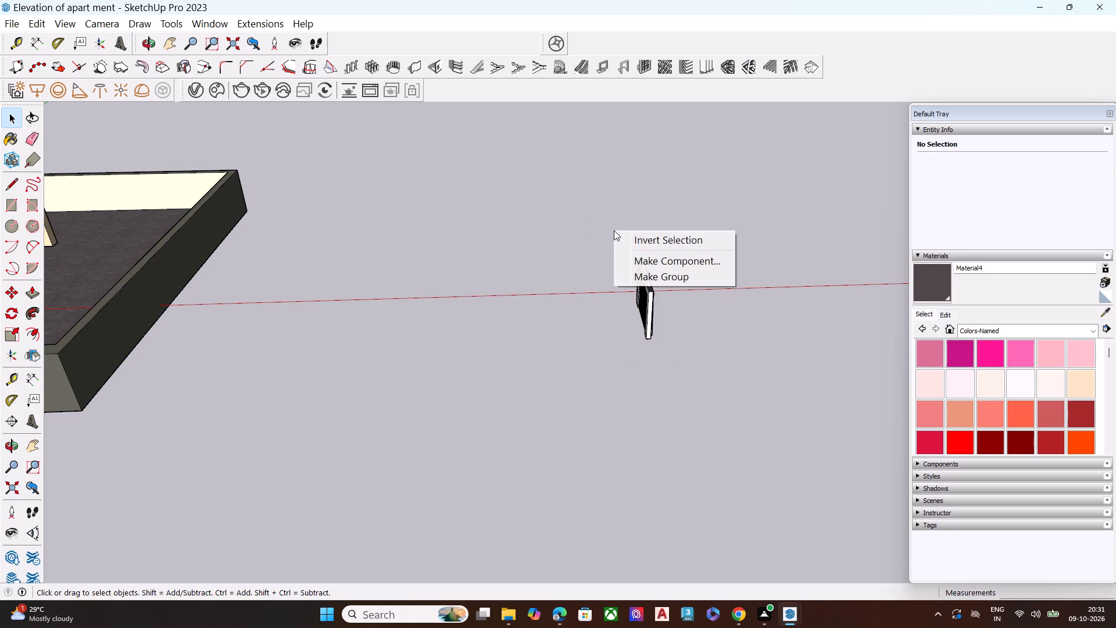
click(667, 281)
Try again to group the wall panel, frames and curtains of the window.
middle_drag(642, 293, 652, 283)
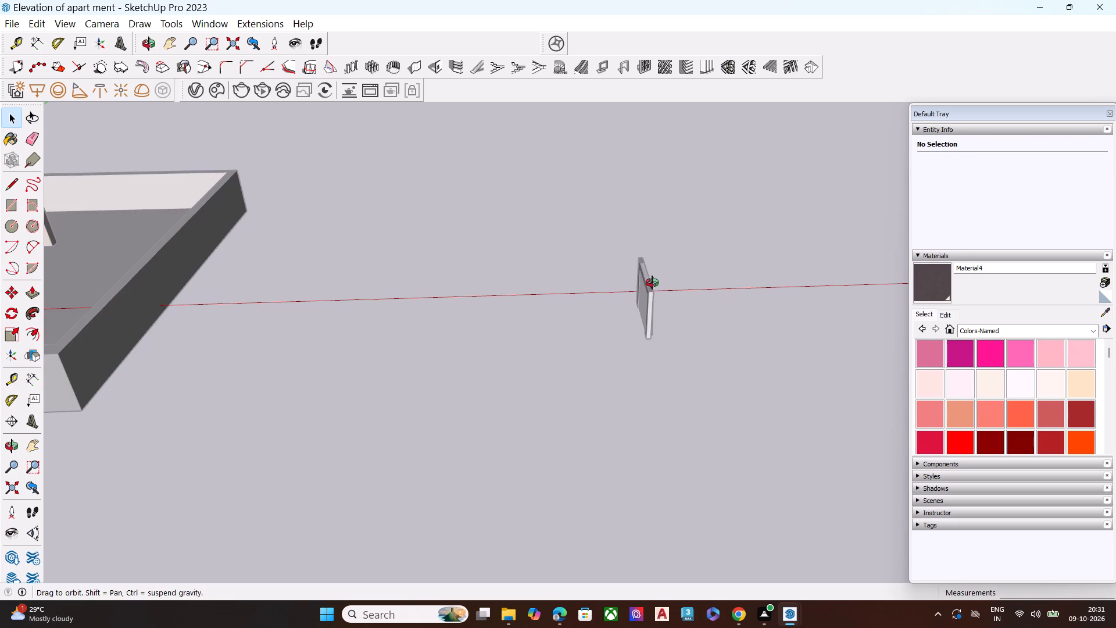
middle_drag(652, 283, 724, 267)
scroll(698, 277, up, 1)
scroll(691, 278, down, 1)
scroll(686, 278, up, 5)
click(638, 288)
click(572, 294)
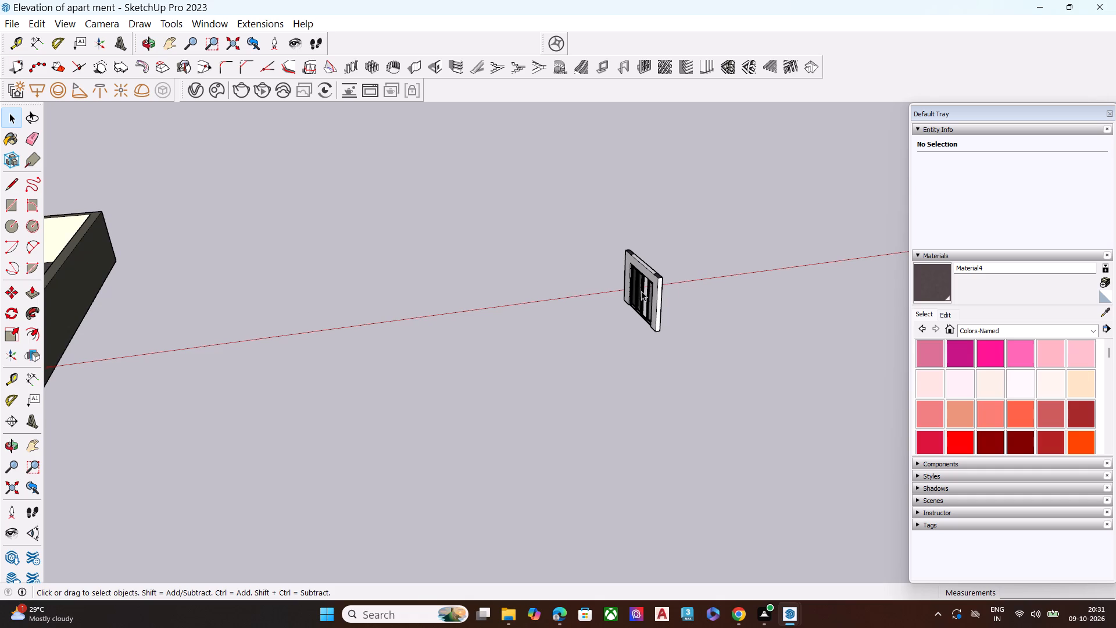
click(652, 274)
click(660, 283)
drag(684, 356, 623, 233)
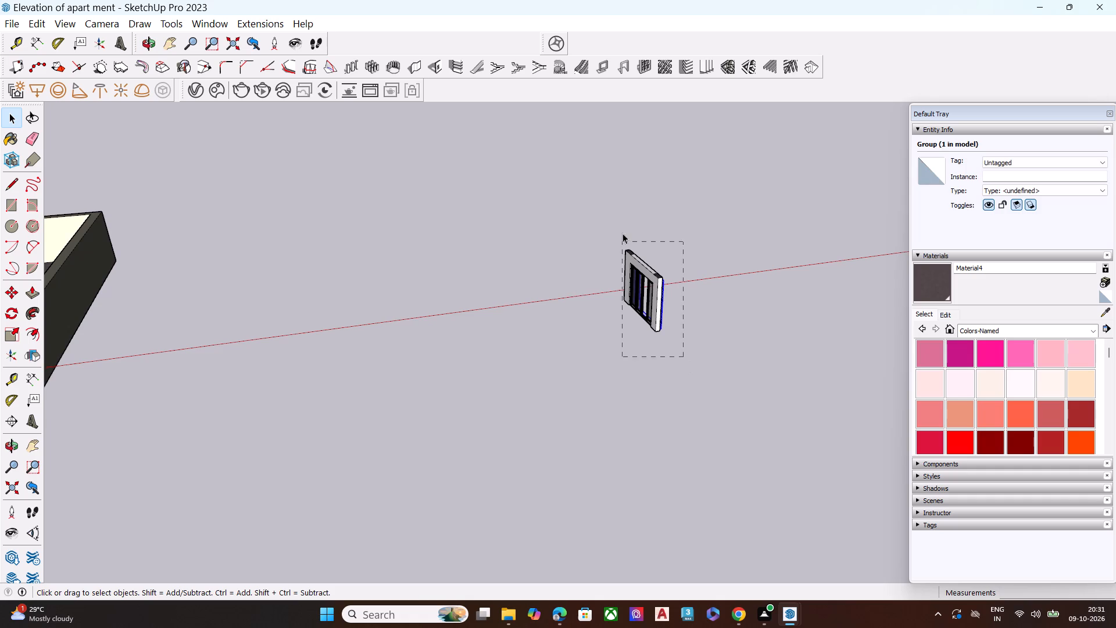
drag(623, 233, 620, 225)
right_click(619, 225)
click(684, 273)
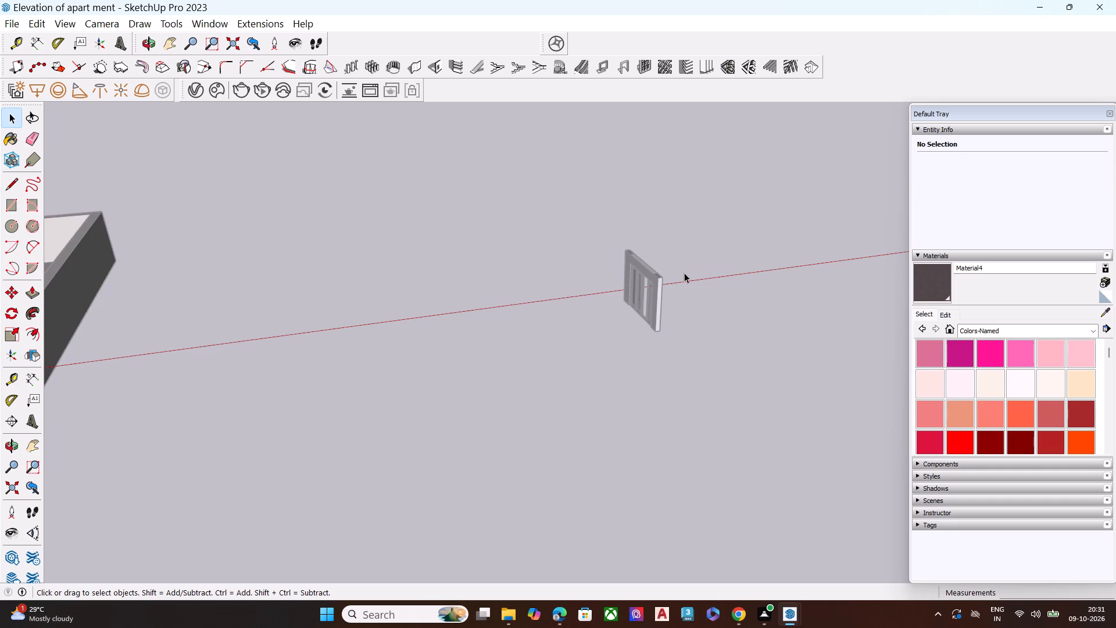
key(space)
Examine the nested frame and glass components inside the curtained window model.
click(656, 283)
click(654, 285)
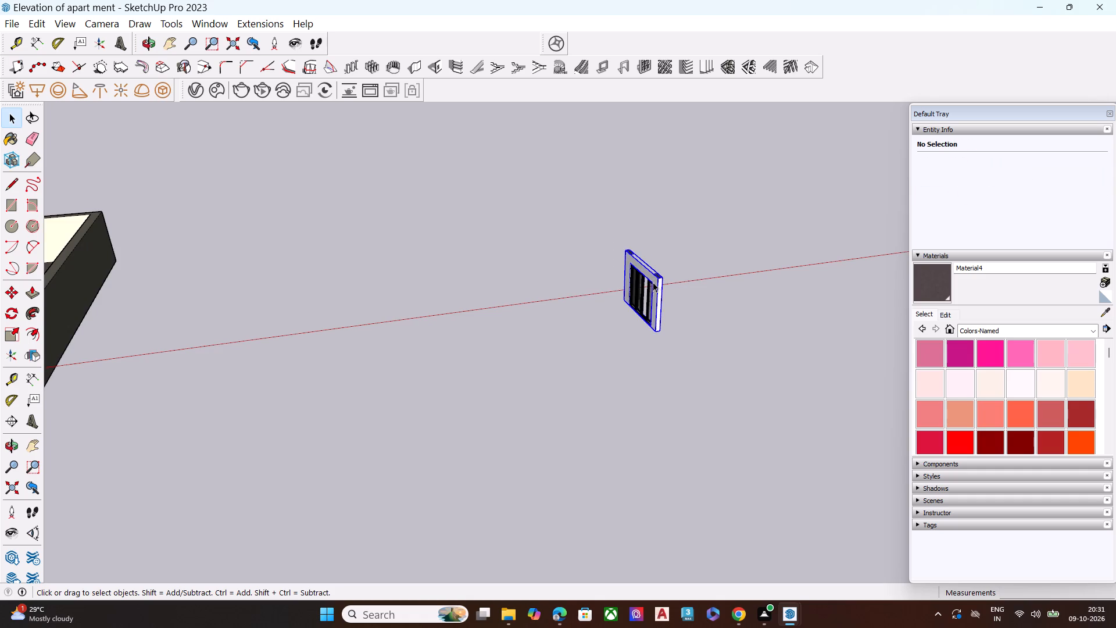
scroll(653, 282, up, 5)
double_click(646, 287)
scroll(650, 276, up, 4)
scroll(650, 276, down, 1)
scroll(650, 276, up, 2)
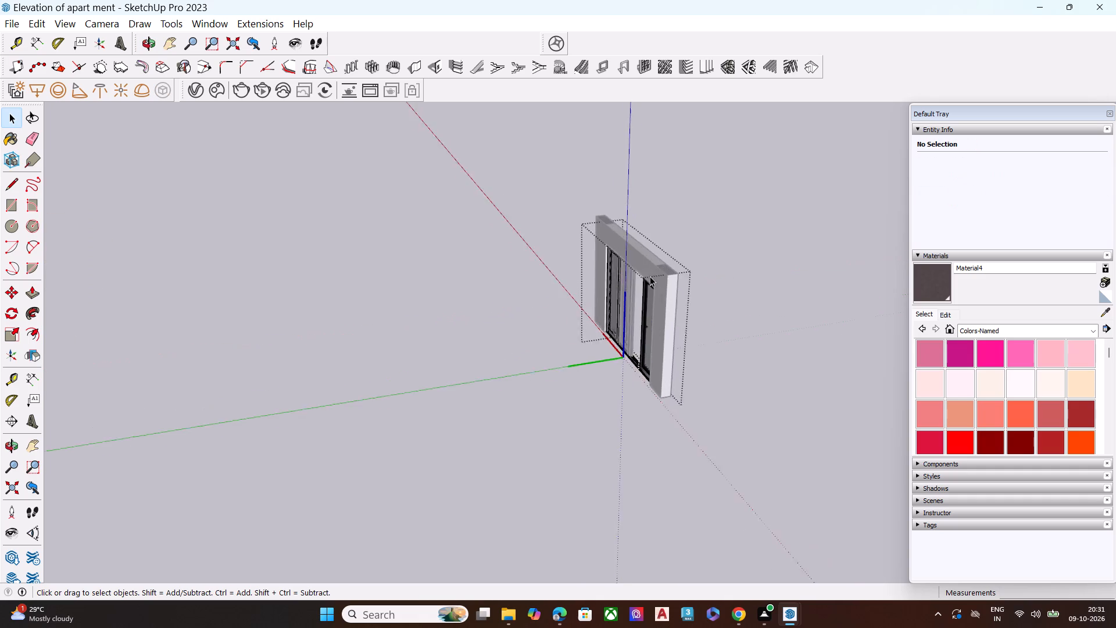
scroll(650, 276, up, 2)
middle_drag(645, 283, 703, 209)
scroll(703, 212, up, 6)
ctrl+double_click(646, 292)
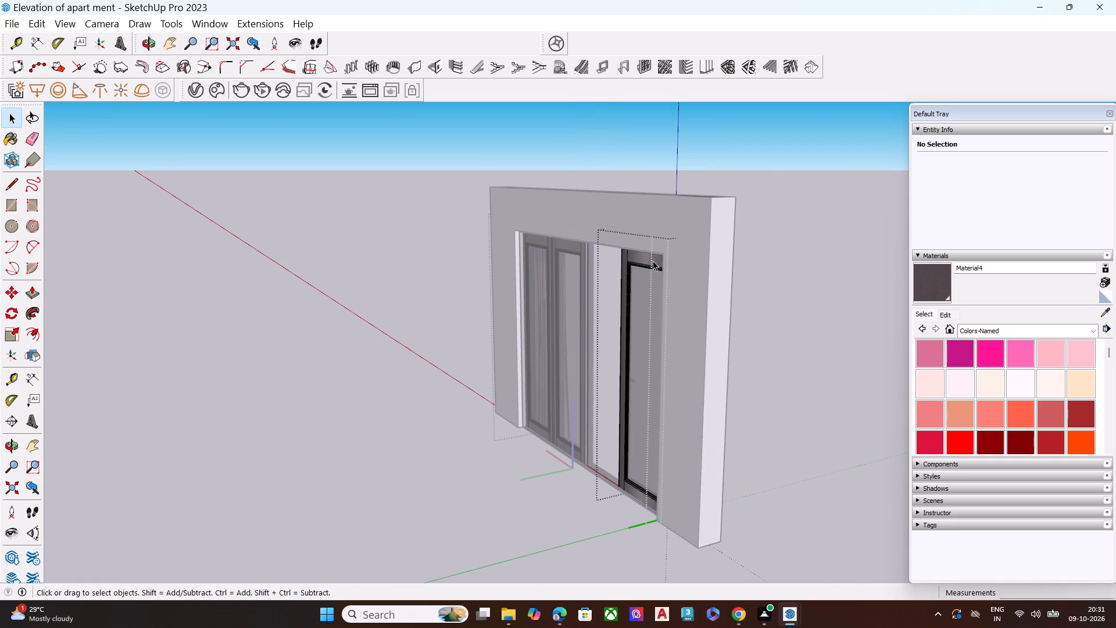
click(629, 269)
scroll(570, 198, down, 5)
click(516, 173)
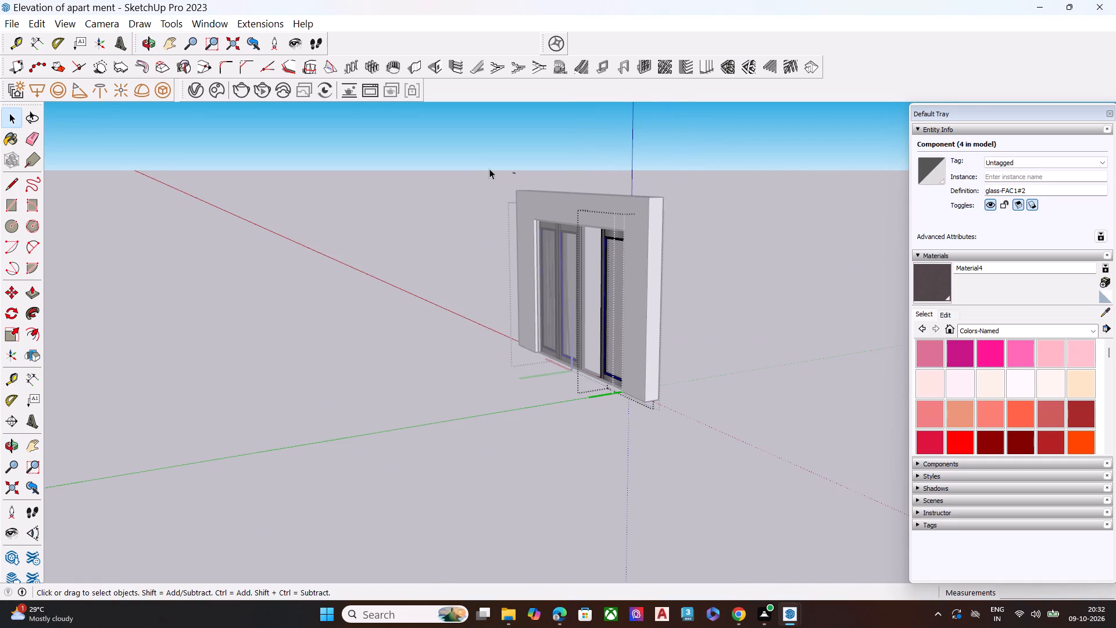
drag(488, 169, 687, 409)
click(695, 272)
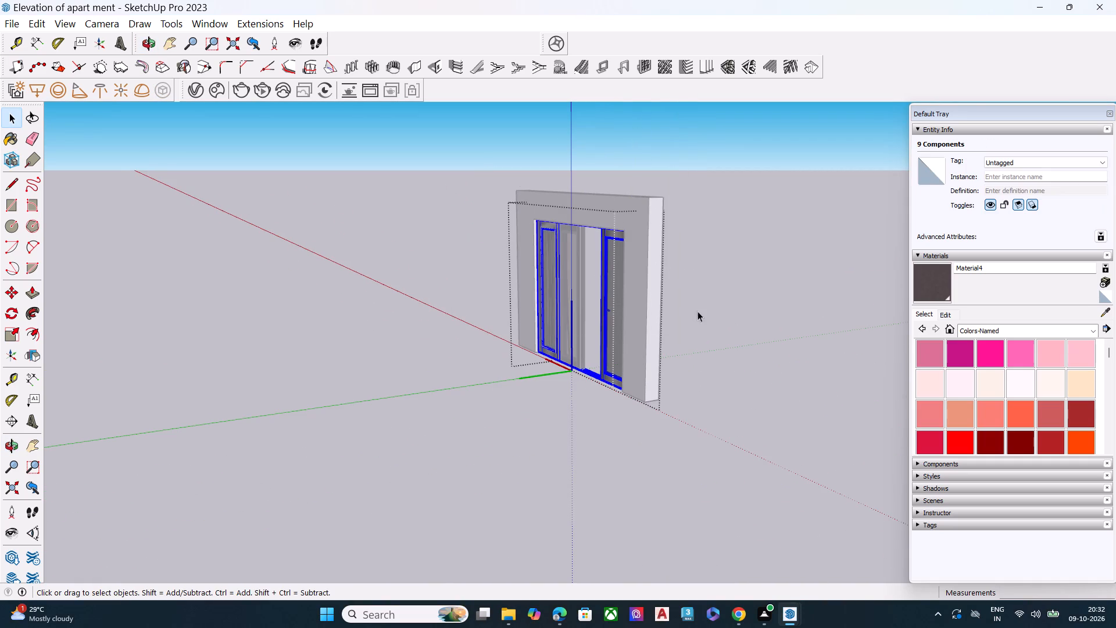
Select the whole curtained window, including its wall panel and frames, and make it a single group.
drag(659, 437, 496, 160)
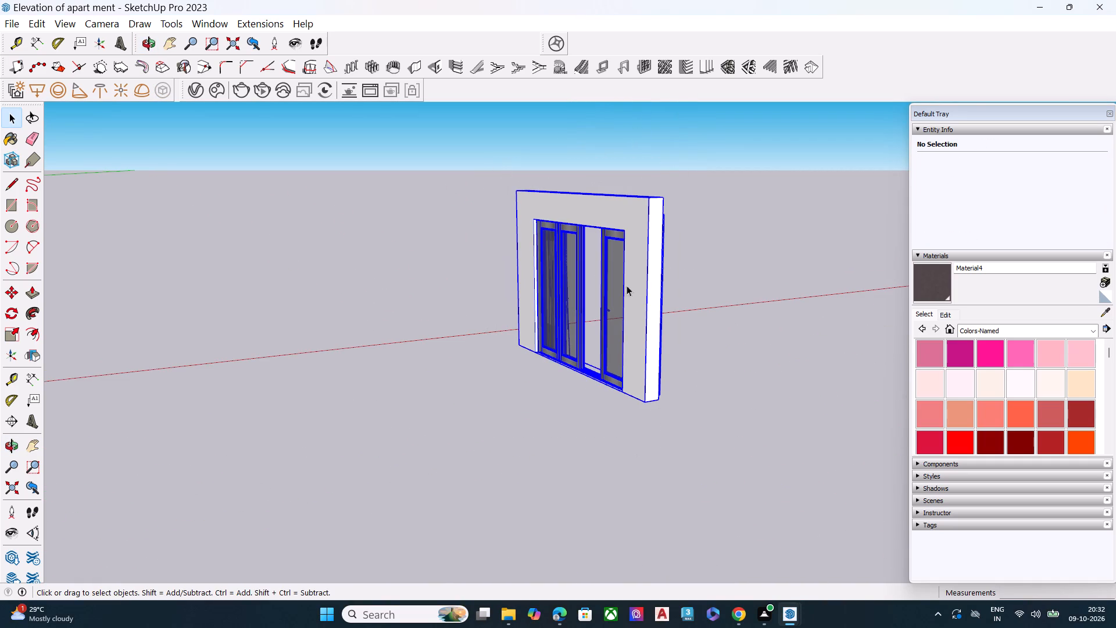
drag(713, 434, 490, 152)
right_click(546, 201)
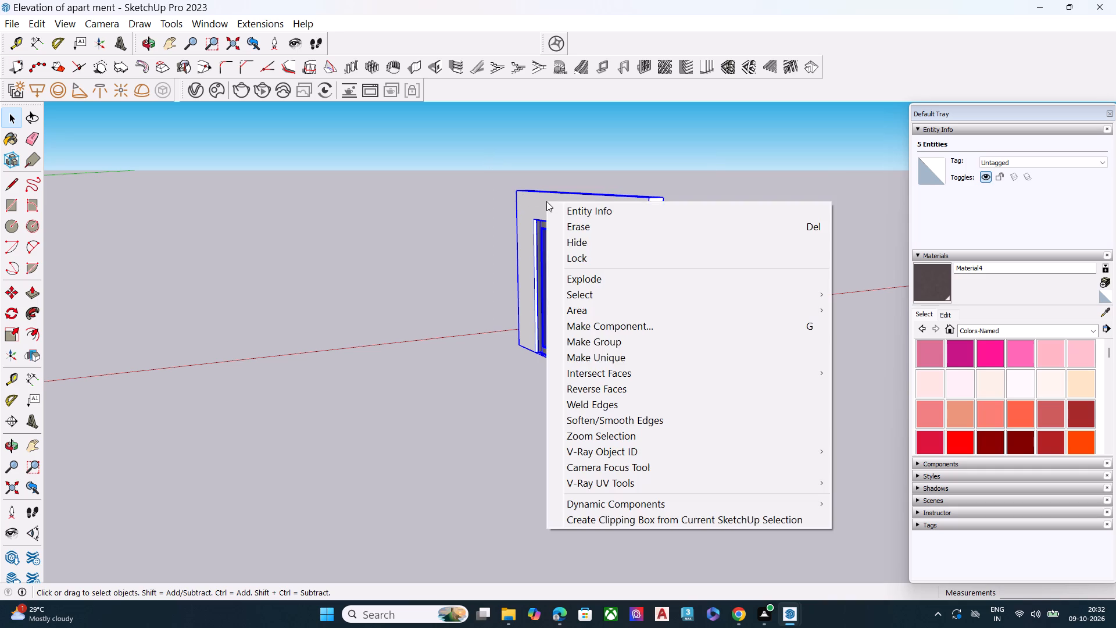
click(627, 344)
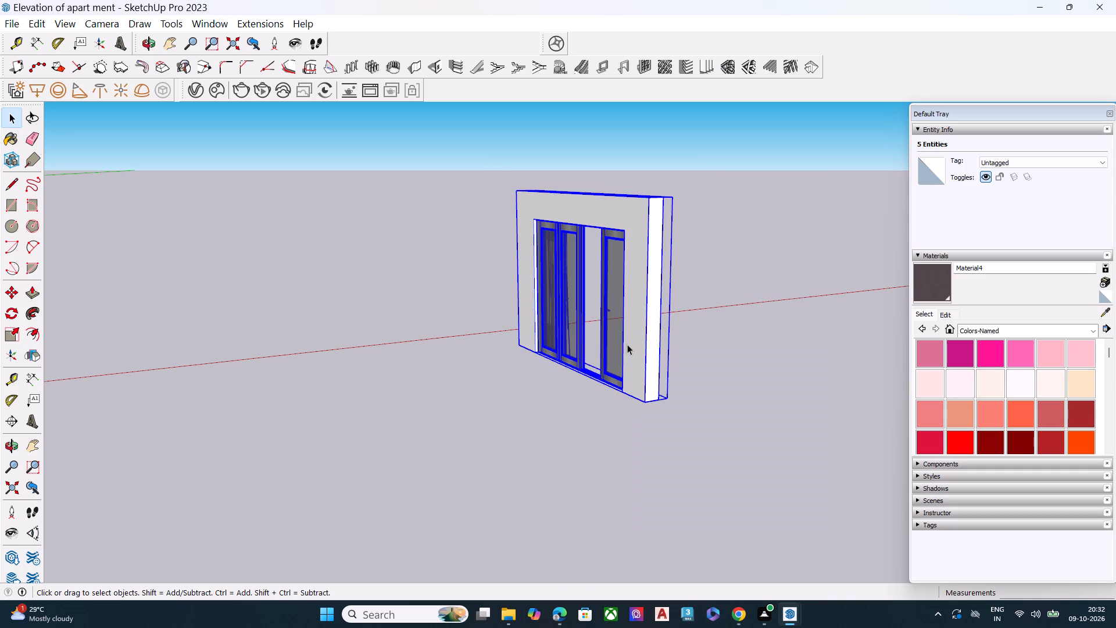
Move the window group by its top corner to the open ground just outside the compound's boundary wall.
scroll(653, 195, up, 4)
key(m)
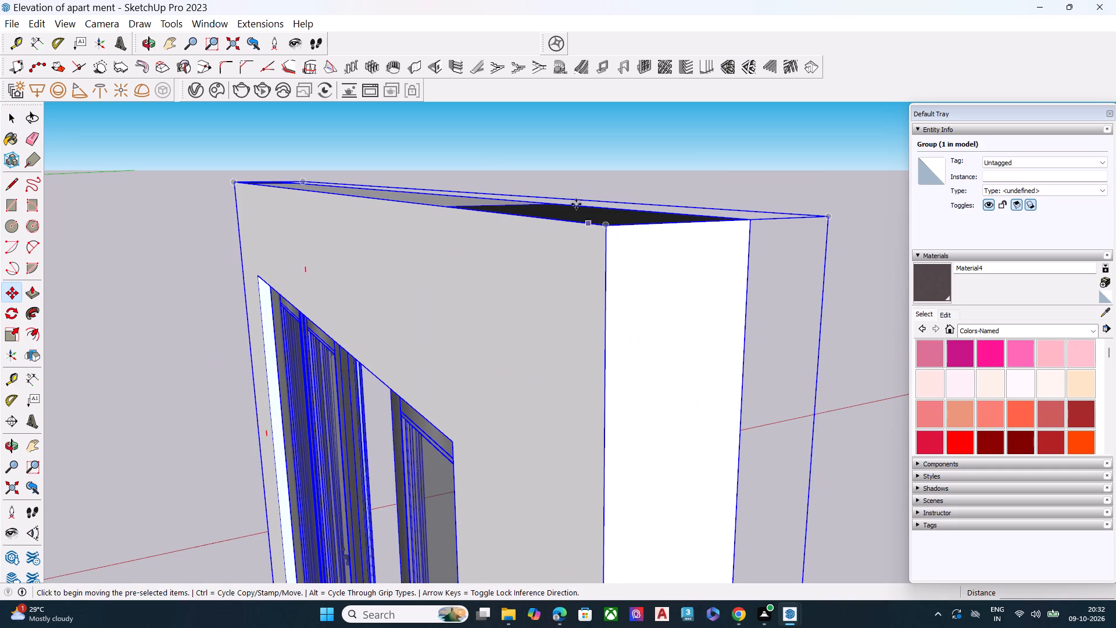
scroll(553, 195, down, 5)
middle_drag(544, 198, 701, 342)
scroll(430, 192, up, 8)
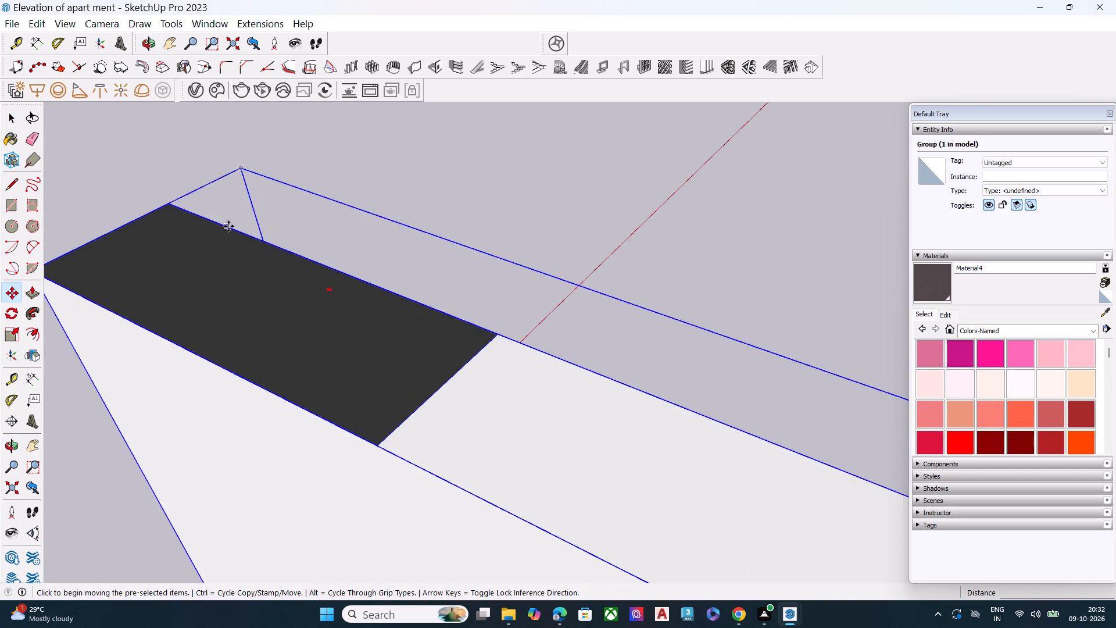
scroll(284, 212, down, 5)
middle_drag(281, 229, 346, 225)
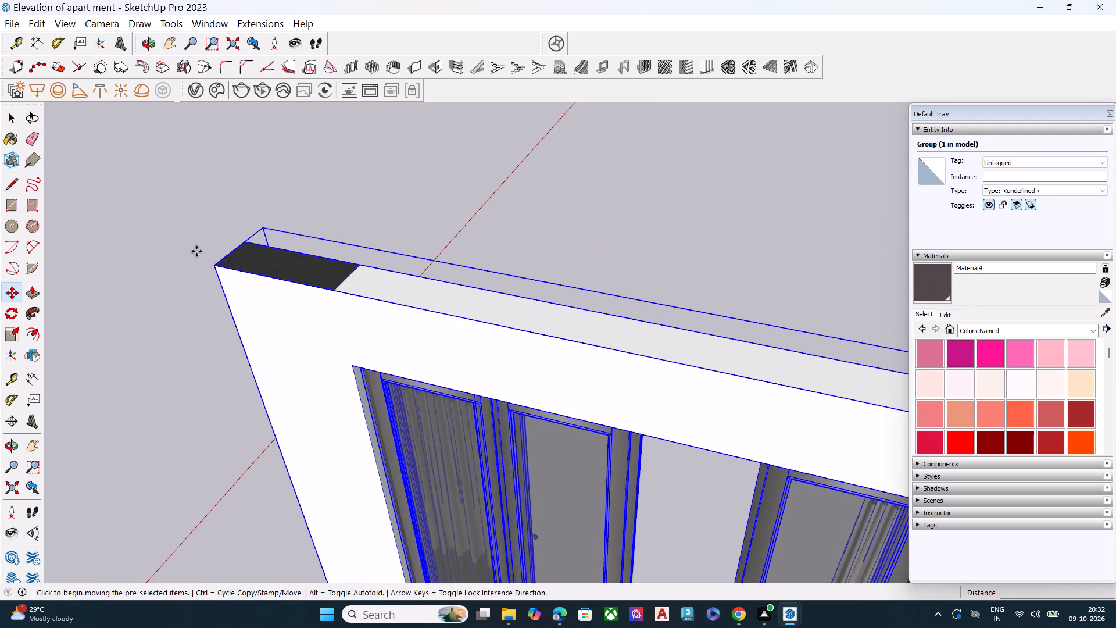
click(217, 269)
scroll(399, 137, down, 17)
scroll(496, 154, up, 3)
scroll(518, 154, down, 2)
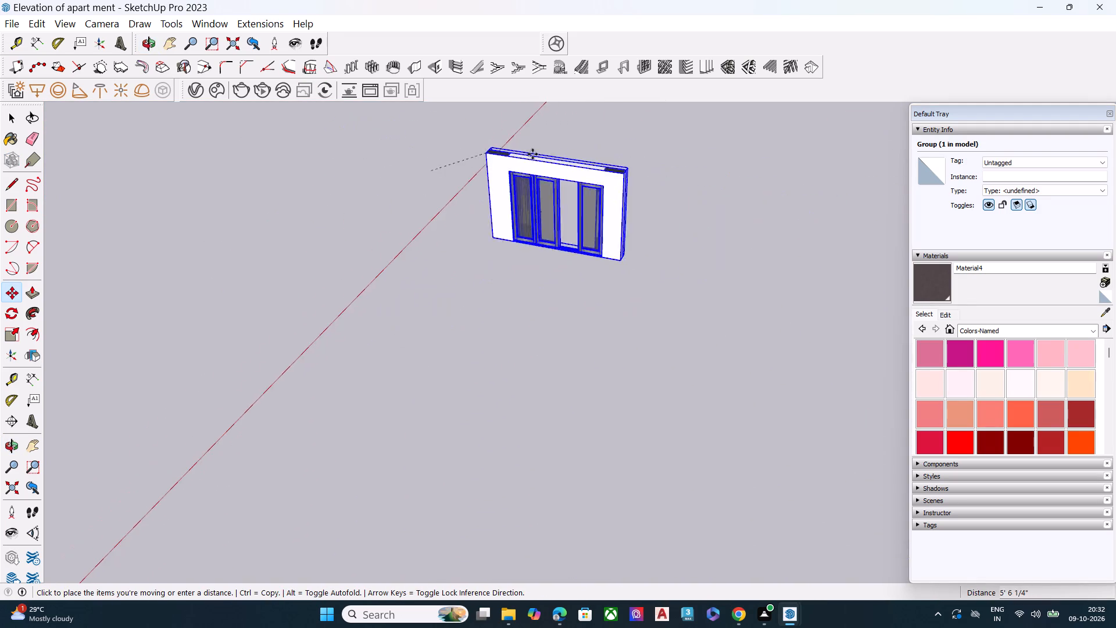
scroll(532, 154, down, 20)
scroll(532, 154, down, 6)
scroll(398, 249, up, 6)
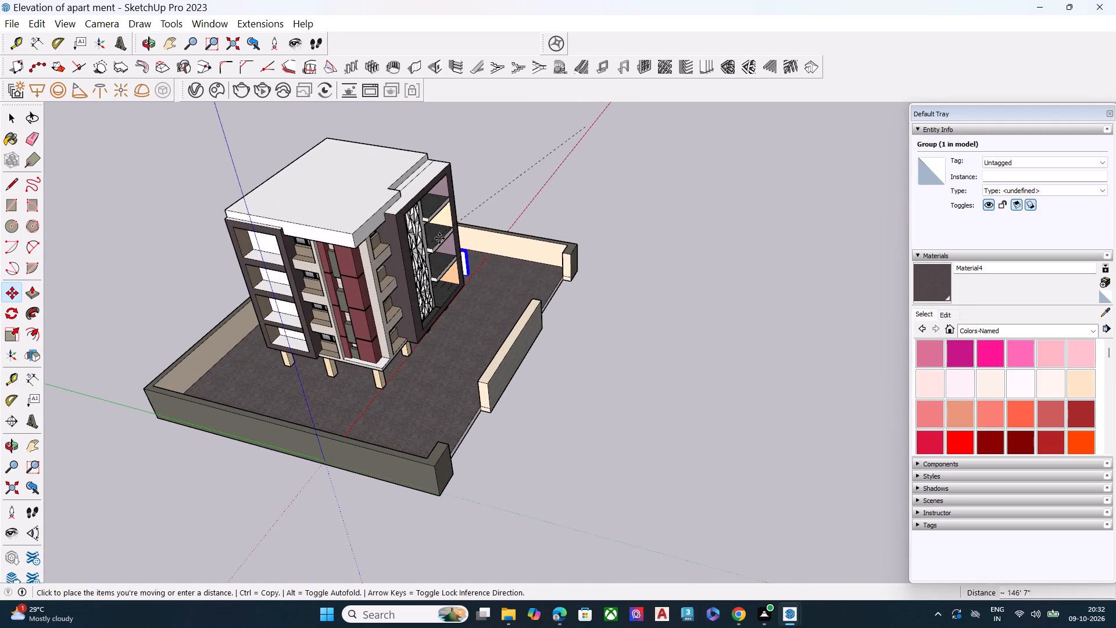
click(617, 379)
Rotate the window group 90 degrees about its bottom corner on the ground plane.
scroll(635, 476, up, 3)
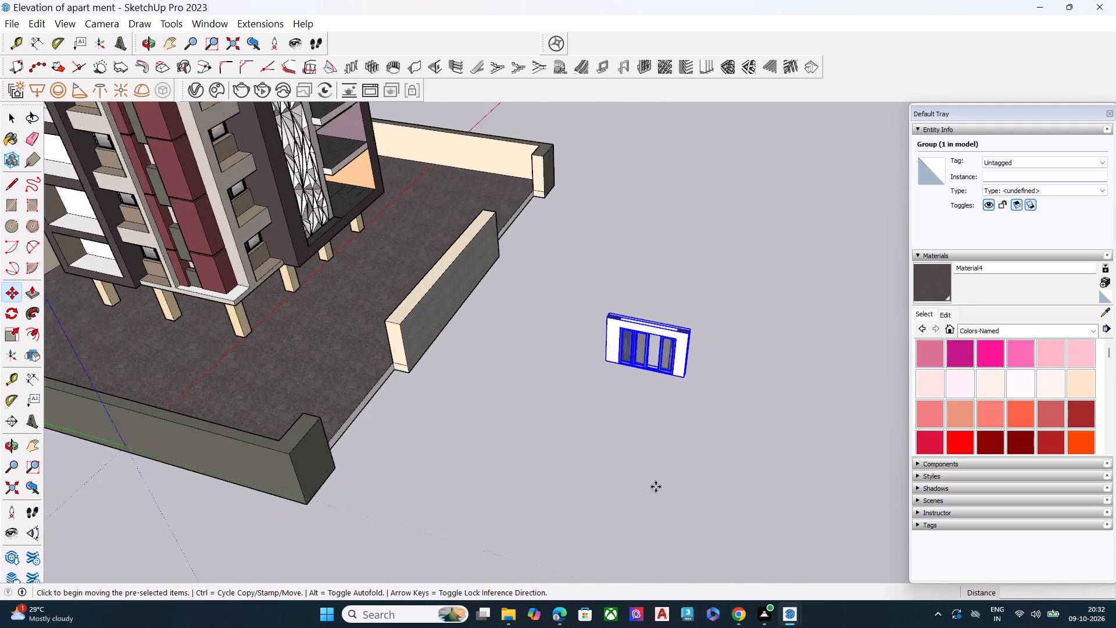
scroll(656, 487, up, 5)
scroll(680, 381, down, 1)
scroll(680, 381, up, 4)
key(q)
click(697, 349)
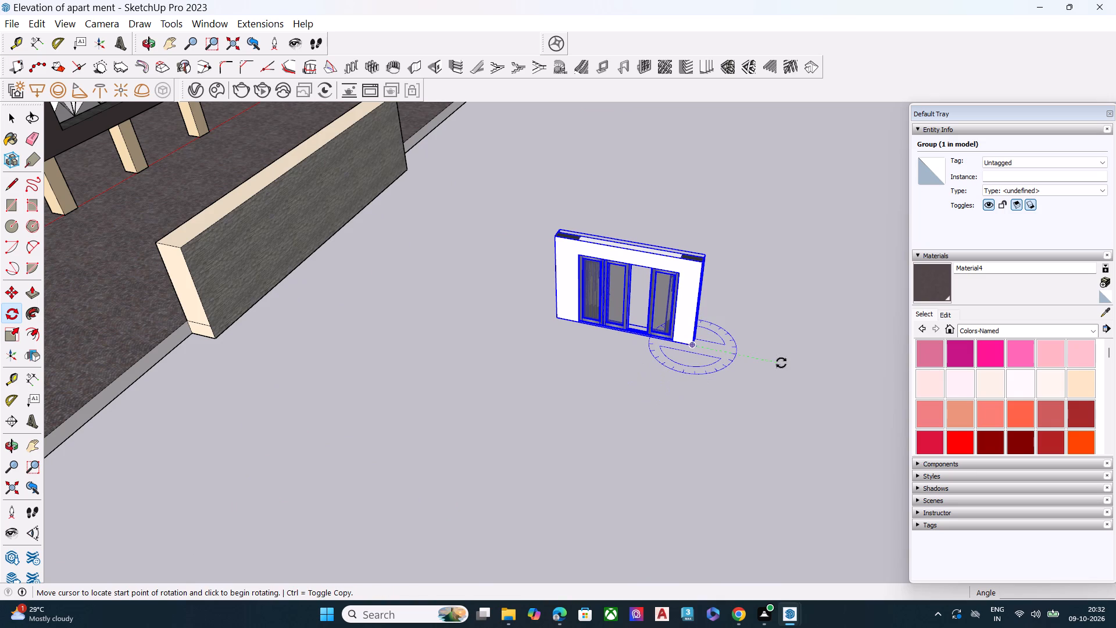
click(782, 363)
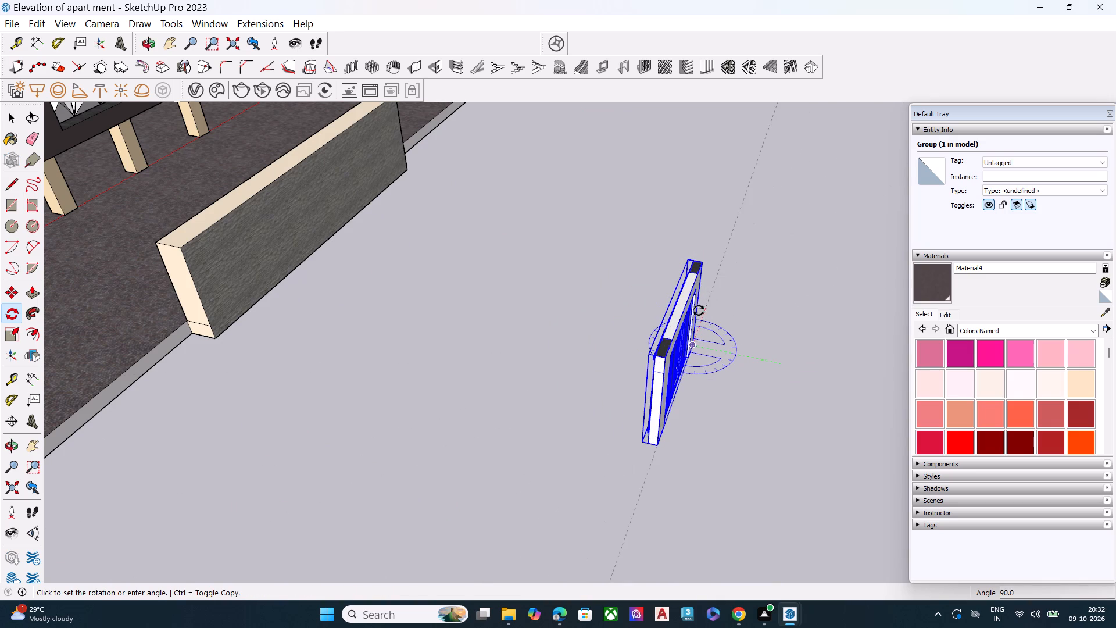
click(698, 311)
key(space)
Move the window group by its top corner into the top-floor balcony recess, against the ceiling corner beside the brick column.
middle_drag(732, 394, 354, 392)
scroll(351, 383, up, 1)
scroll(591, 362, down, 8)
scroll(325, 324, up, 6)
scroll(584, 334, up, 2)
key(m)
scroll(498, 251, up, 5)
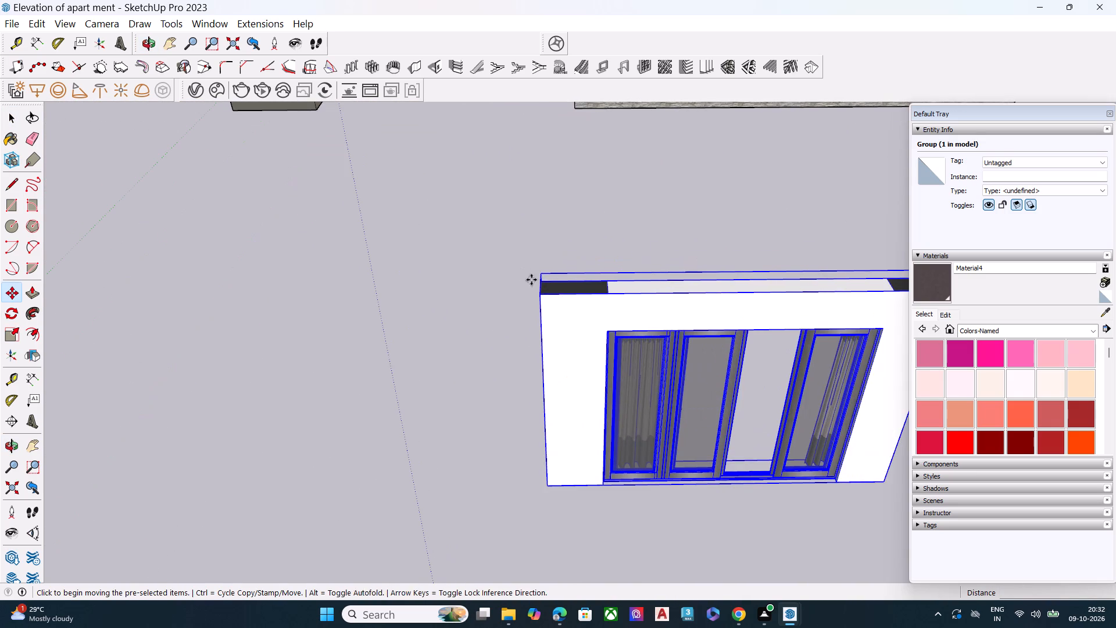
click(538, 296)
scroll(398, 282, up, 1)
scroll(510, 294, down, 9)
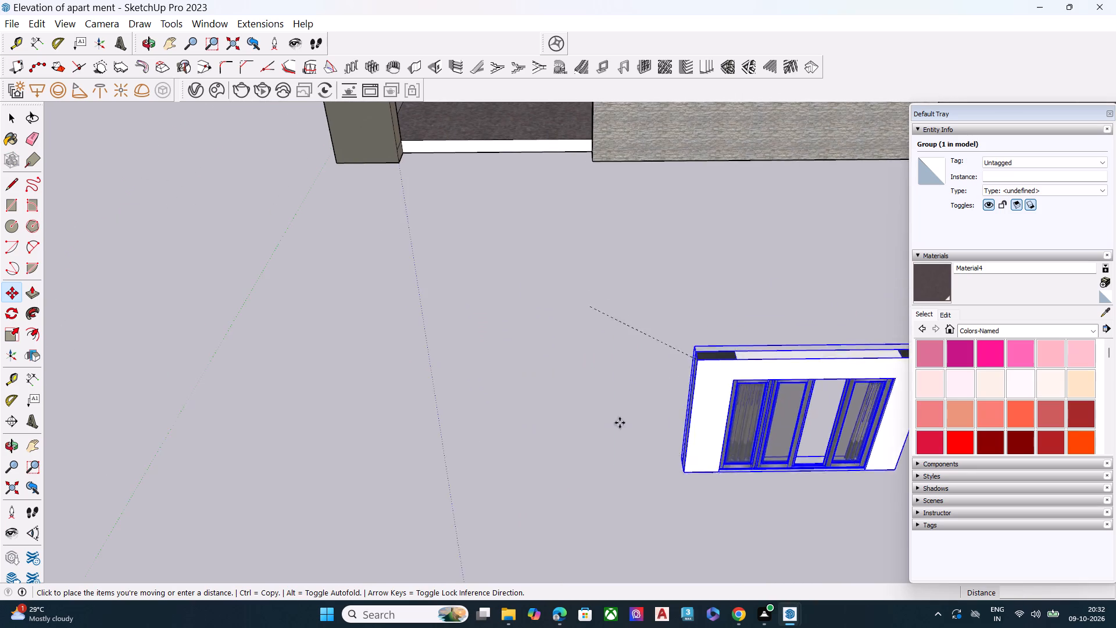
scroll(121, 343, down, 20)
scroll(121, 343, down, 8)
middle_drag(506, 440, 500, 429)
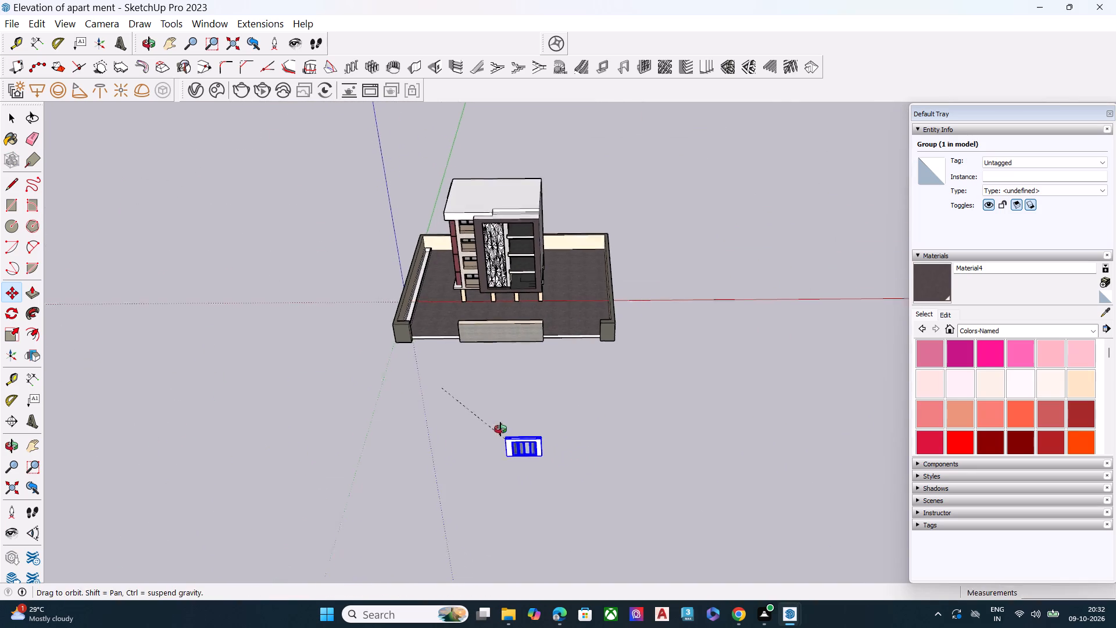
middle_drag(500, 429, 498, 264)
scroll(508, 186, up, 9)
scroll(529, 267, up, 18)
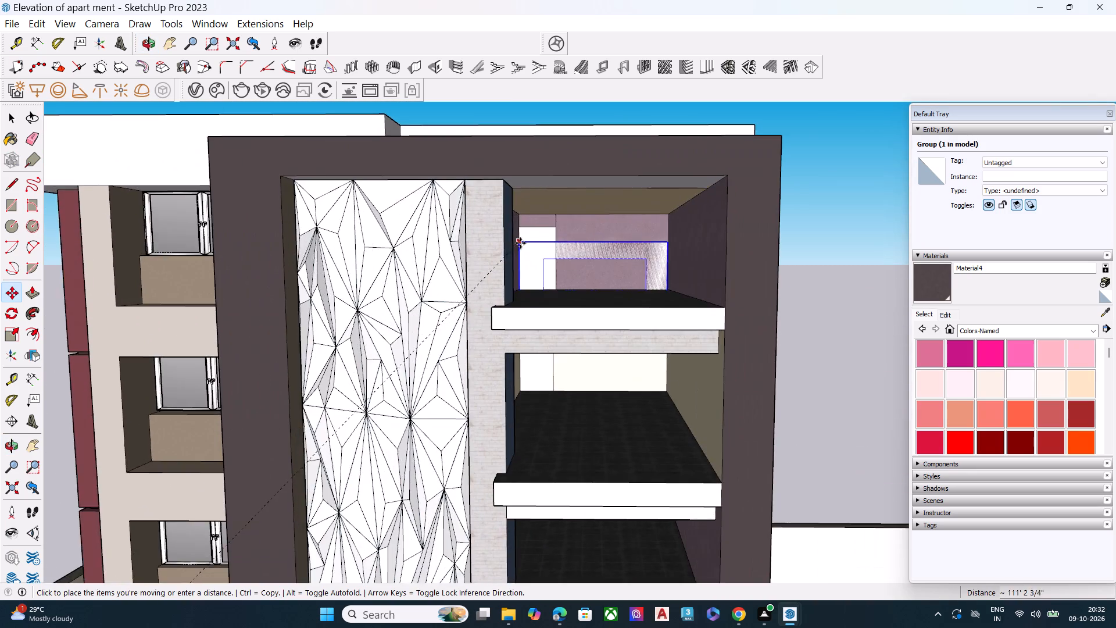
scroll(521, 242, up, 6)
scroll(504, 289, down, 8)
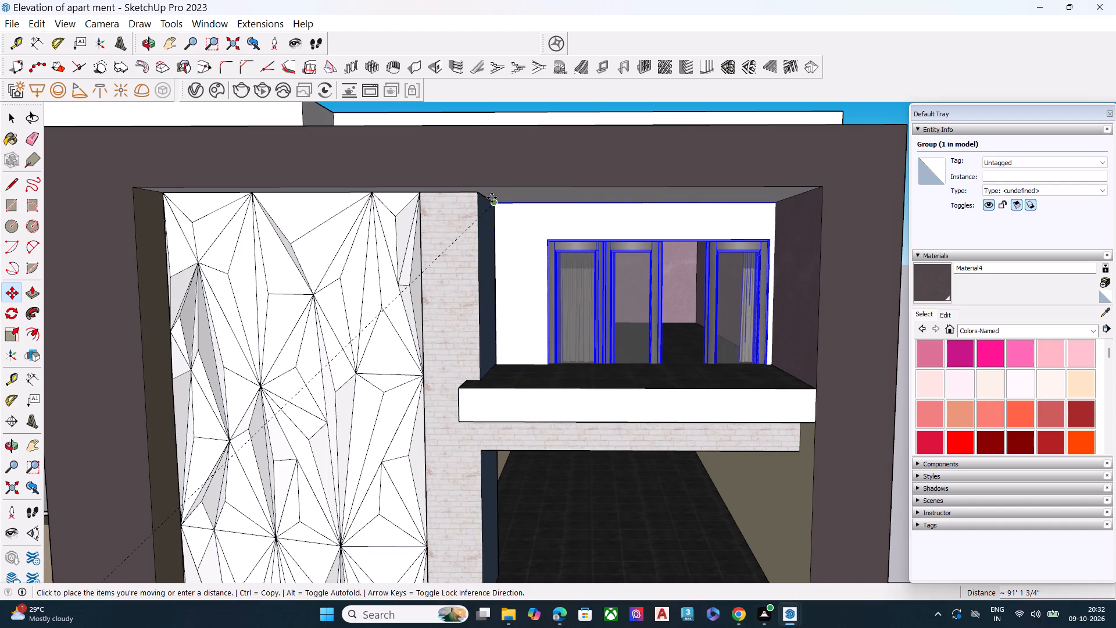
click(492, 198)
key(space)
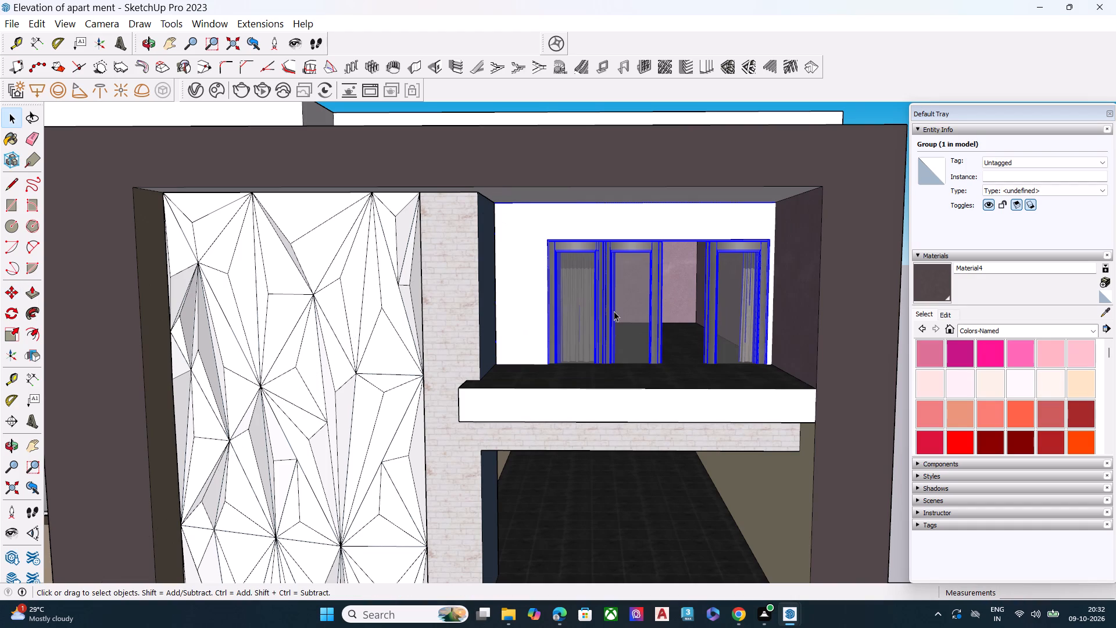
Lower the window group by 6" from the balcony ceiling.
key(s)
middle_drag(625, 432, 634, 392)
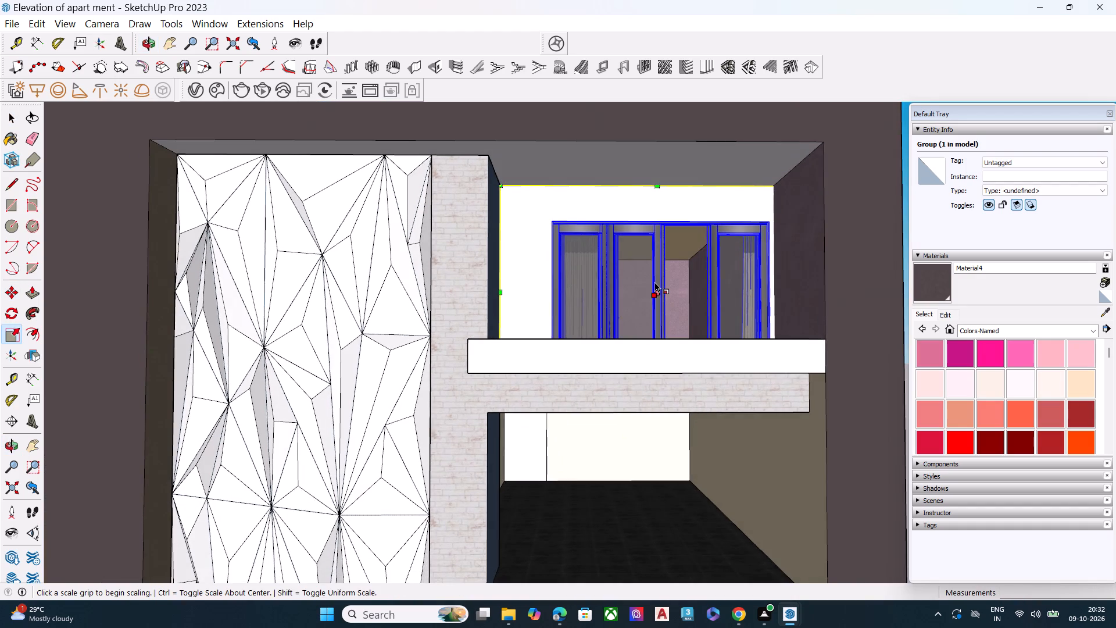
scroll(650, 251, up, 5)
scroll(660, 134, up, 10)
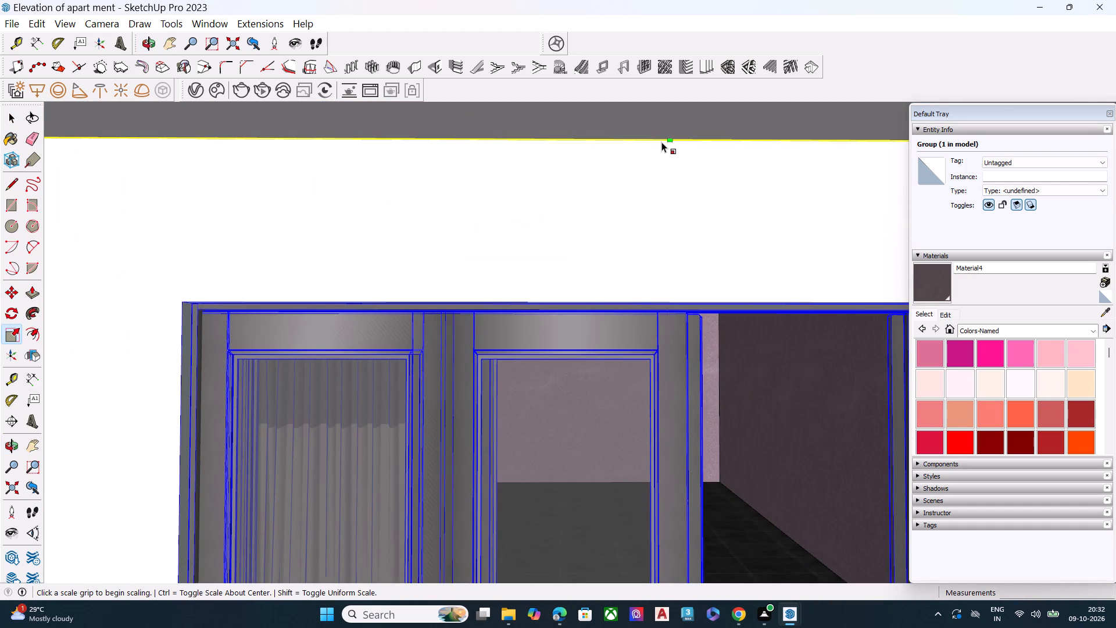
middle_drag(661, 142, 727, 192)
scroll(511, 231, down, 9)
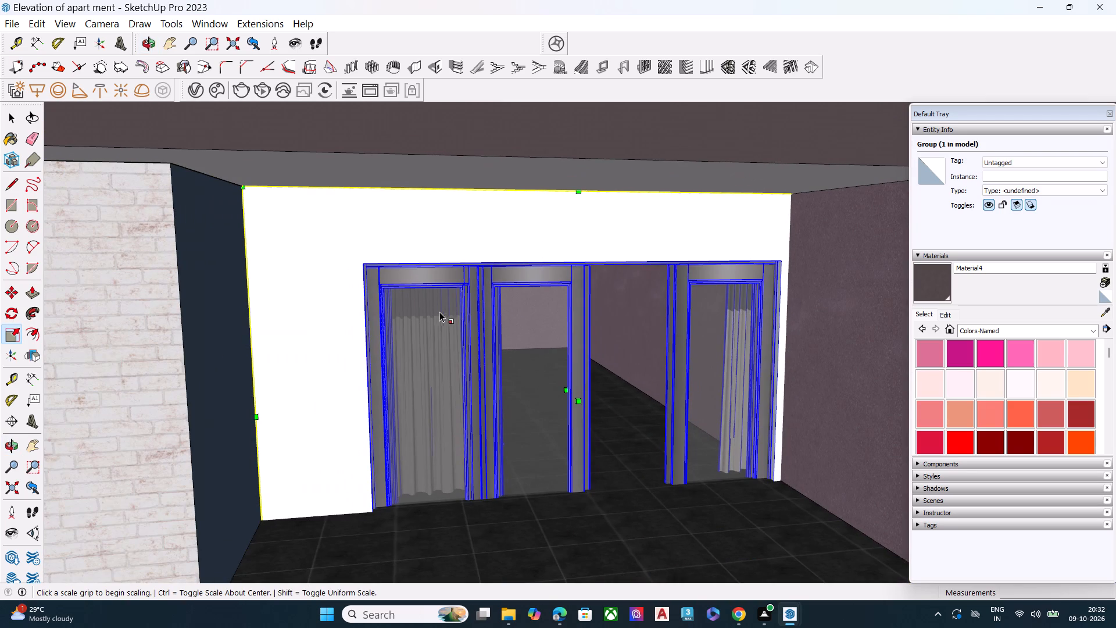
key(m)
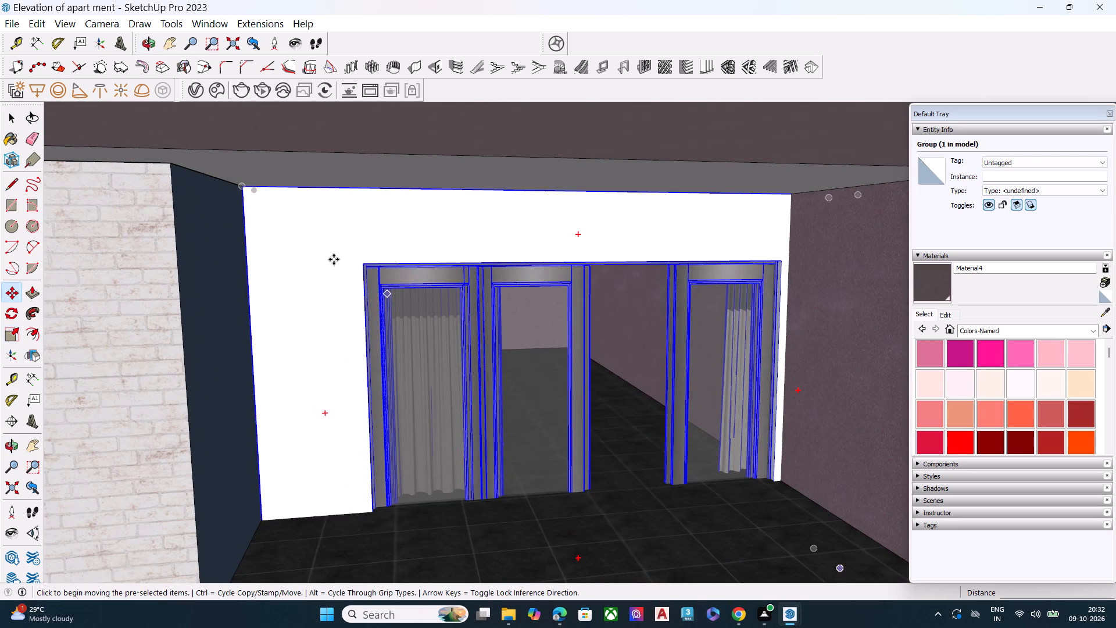
click(242, 191)
click(242, 211)
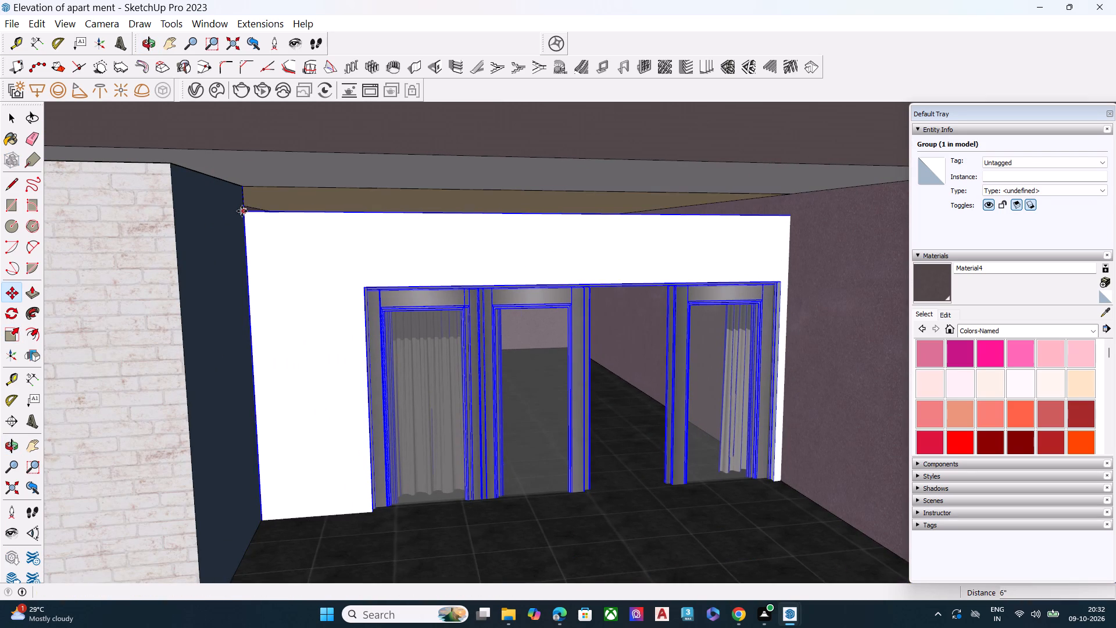
key(Escape)
Scale the window group down in height from its top middle grip, along the blue axis only.
middle_drag(495, 245, 500, 293)
middle_drag(545, 255, 556, 239)
scroll(559, 230, up, 7)
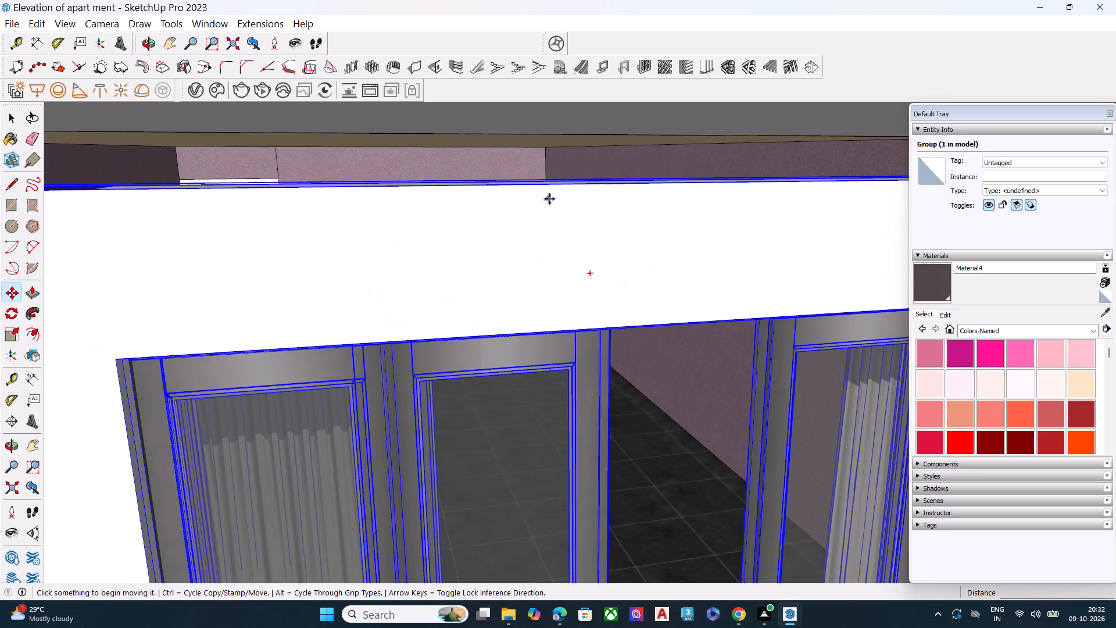
key(s)
click(564, 209)
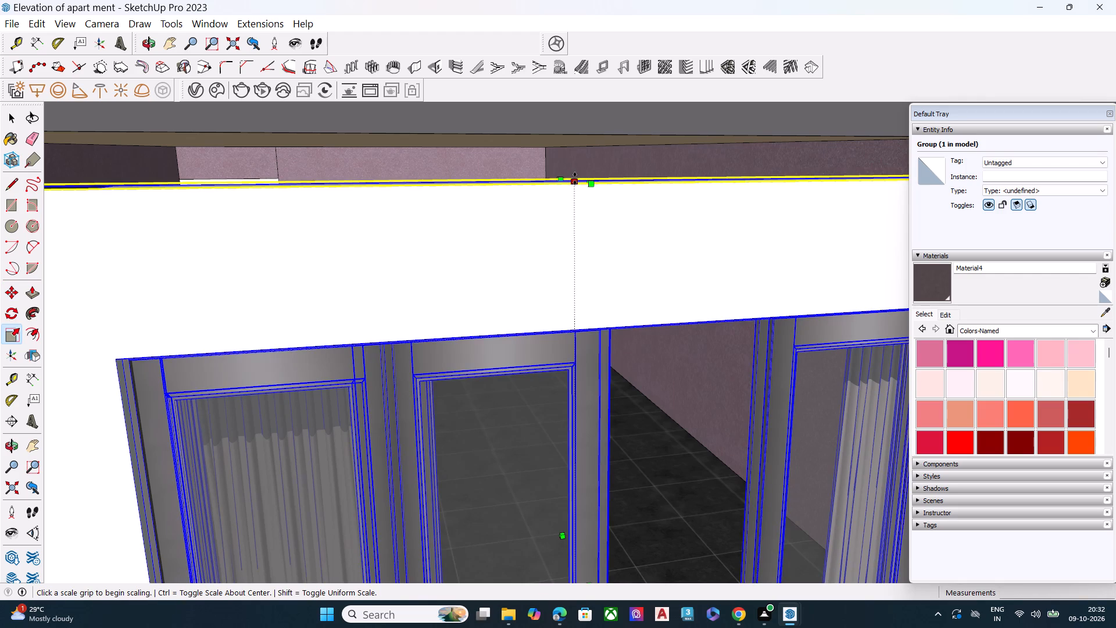
click(575, 178)
click(578, 294)
scroll(438, 217, down, 3)
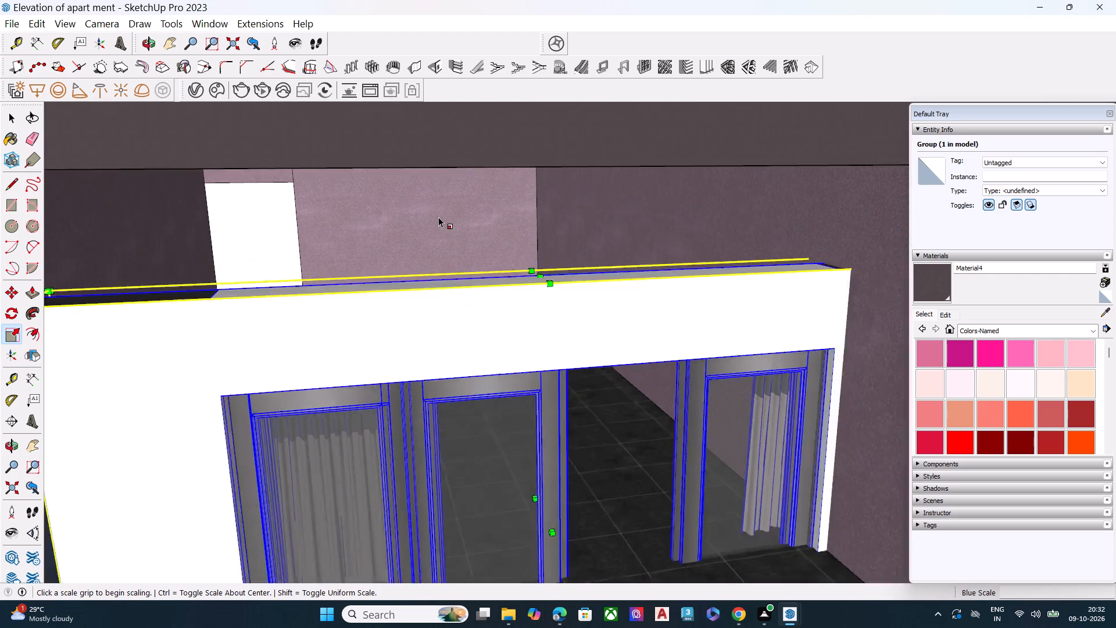
Move the shortened window group up about 1' 10" so its top corner meets the balcony ceiling.
scroll(438, 217, down, 6)
middle_drag(475, 286, 444, 261)
scroll(438, 255, up, 5)
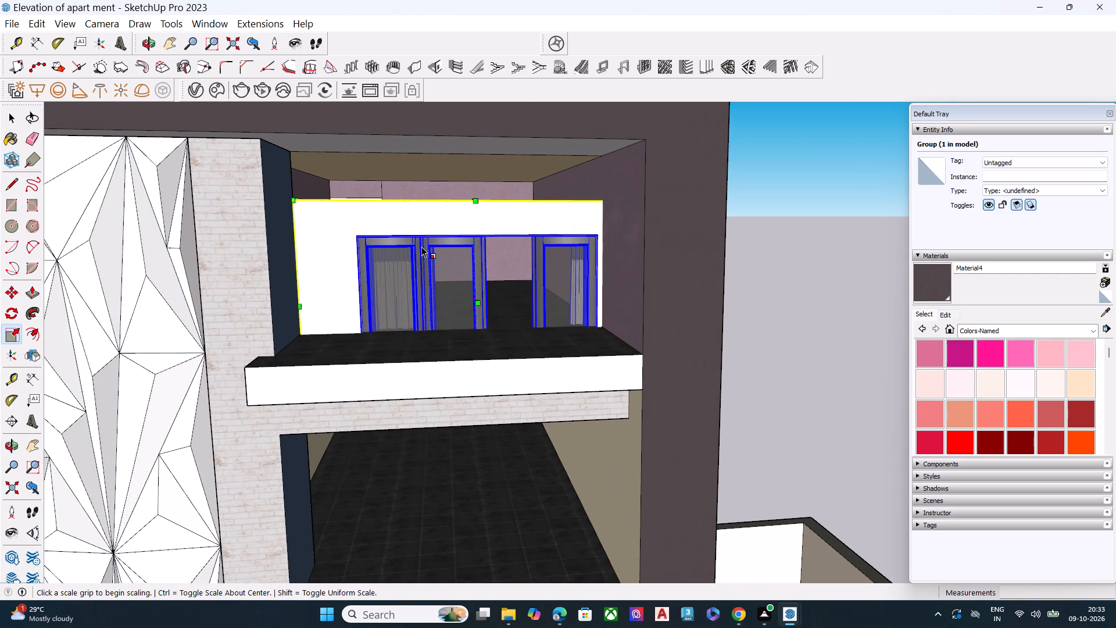
key(m)
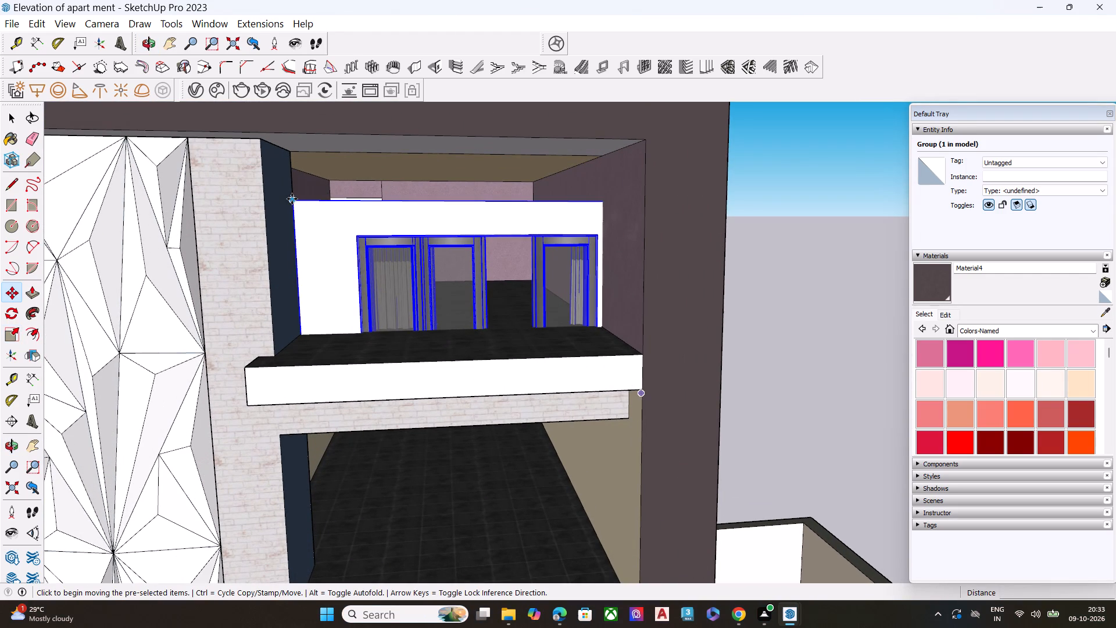
click(292, 199)
click(287, 154)
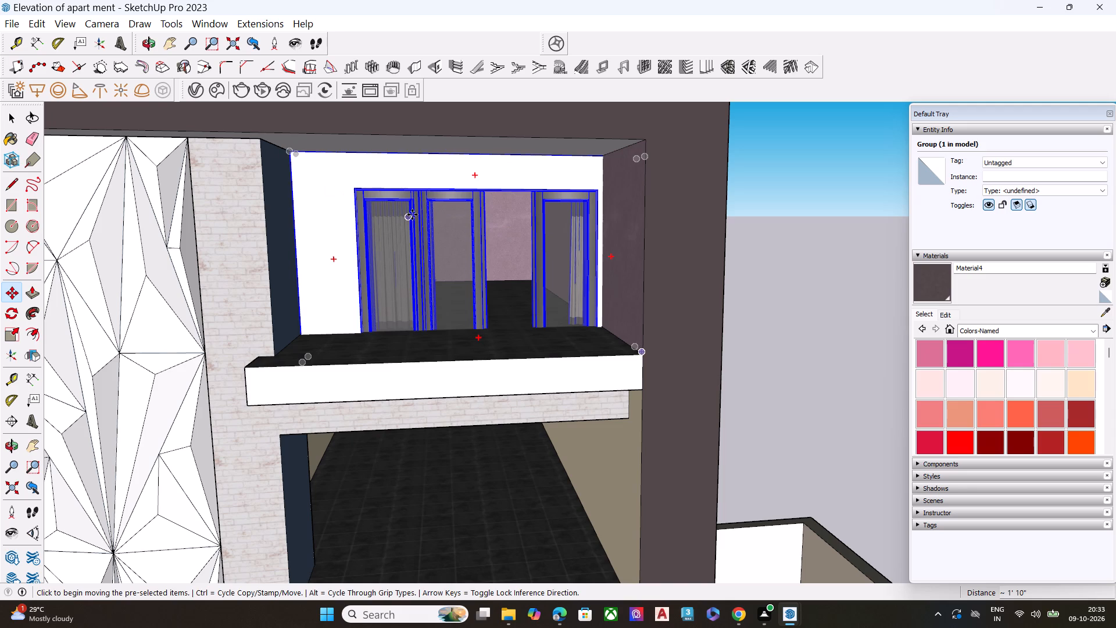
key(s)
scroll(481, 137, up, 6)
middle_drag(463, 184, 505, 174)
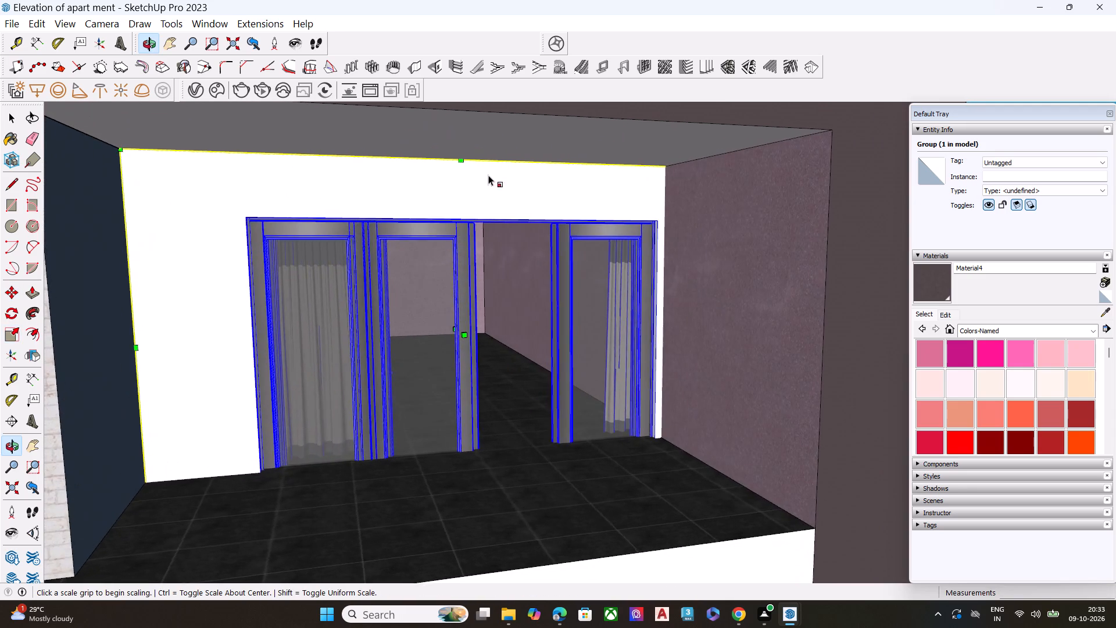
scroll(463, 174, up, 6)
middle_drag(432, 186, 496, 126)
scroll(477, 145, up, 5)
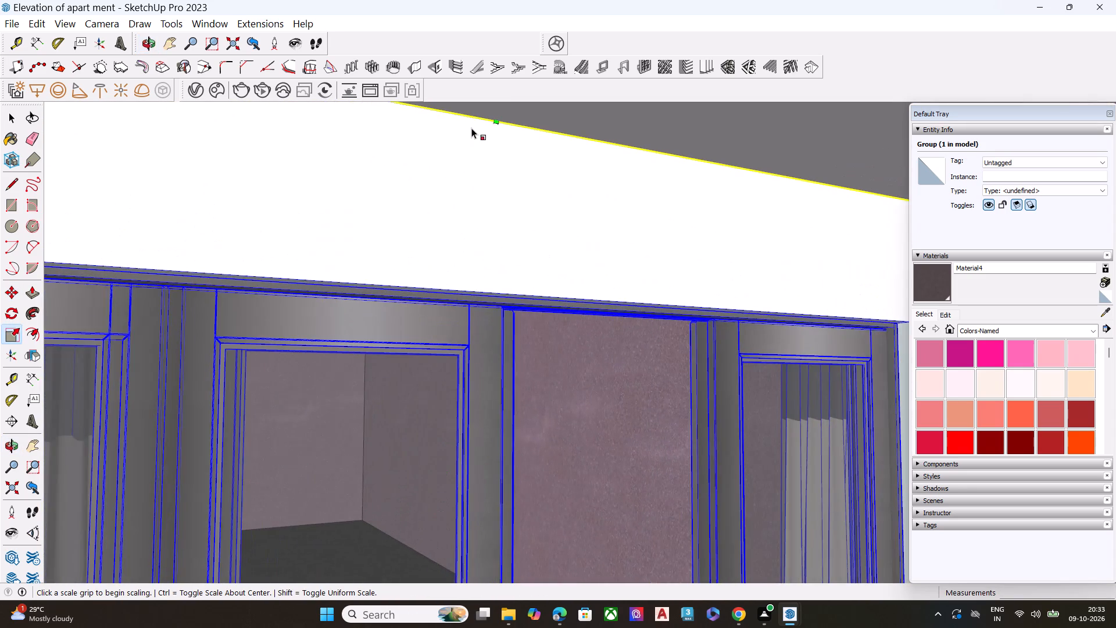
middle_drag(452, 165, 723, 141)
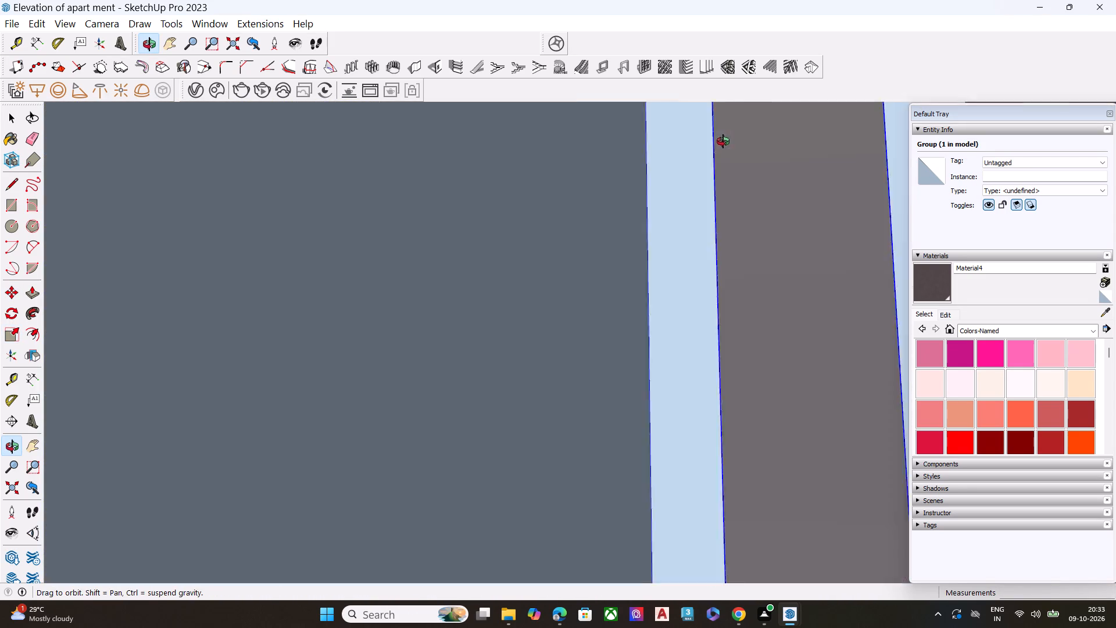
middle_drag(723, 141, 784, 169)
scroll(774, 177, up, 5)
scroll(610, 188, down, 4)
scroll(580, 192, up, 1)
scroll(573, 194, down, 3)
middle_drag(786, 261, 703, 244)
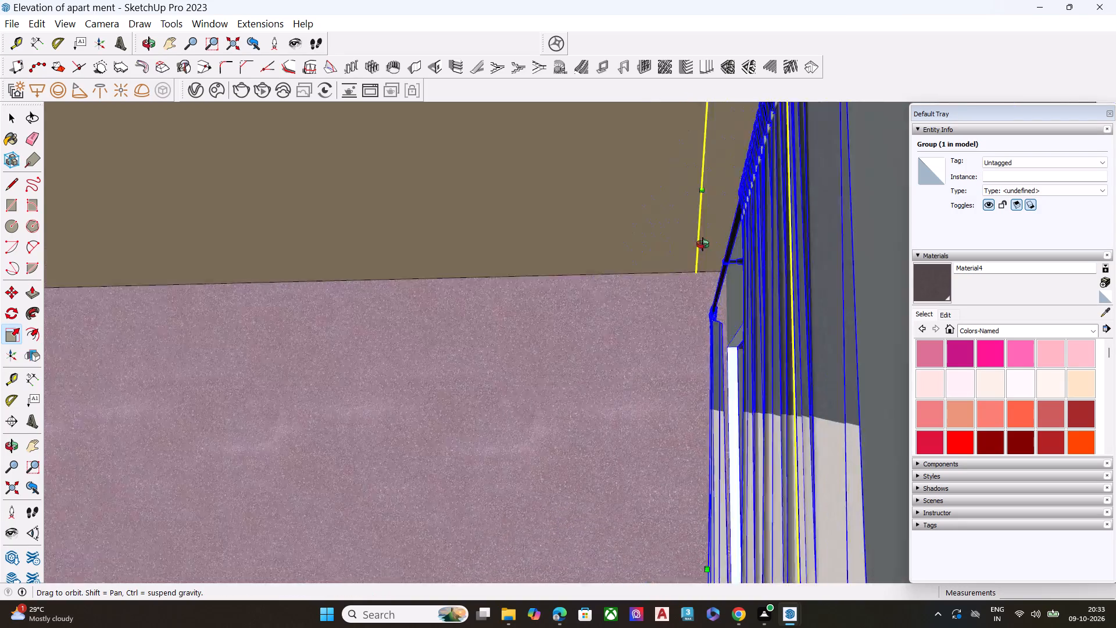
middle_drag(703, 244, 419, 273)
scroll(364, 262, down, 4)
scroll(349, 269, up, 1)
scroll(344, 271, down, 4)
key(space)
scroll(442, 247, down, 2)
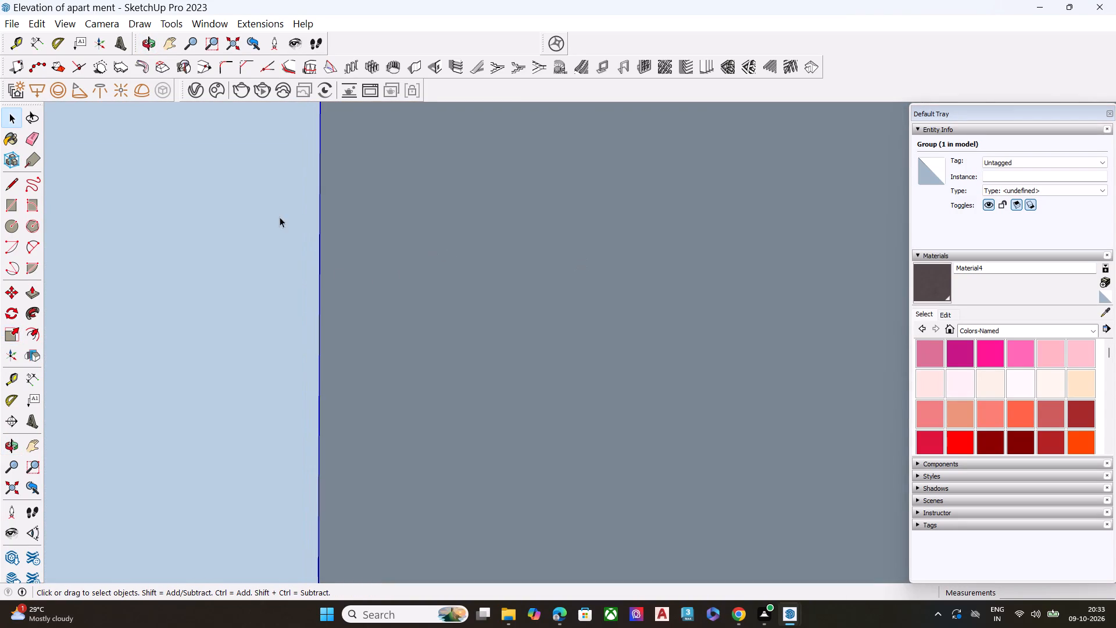
Lower the window group slightly from the top-floor balcony ceiling so its upper edge sits clear.
click(13, 489)
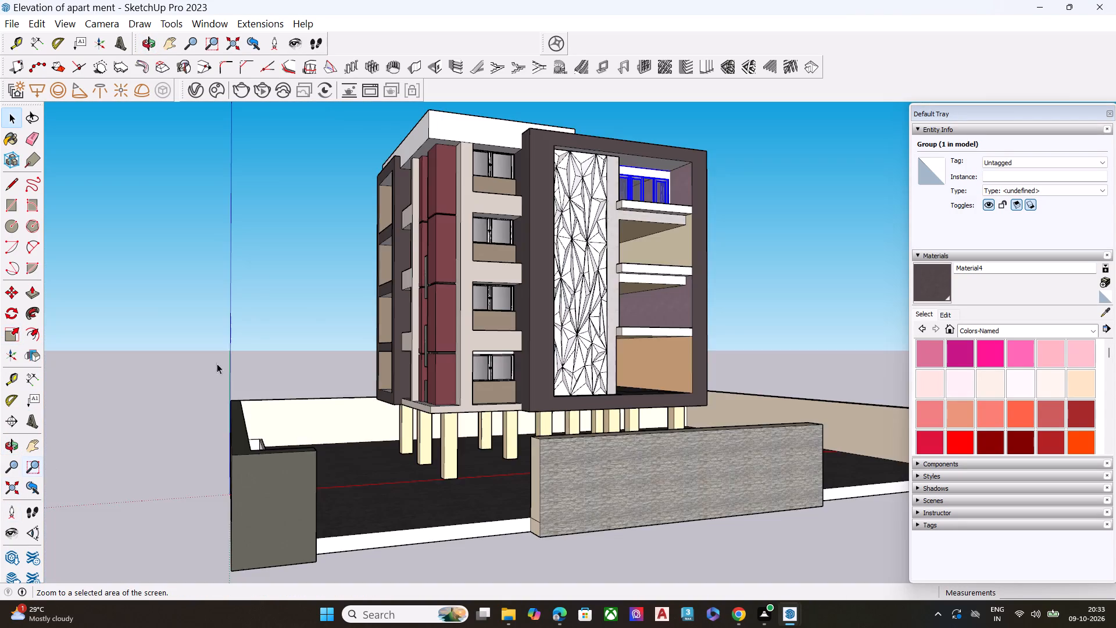
scroll(296, 317, down, 2)
scroll(646, 219, up, 7)
middle_drag(538, 219, 478, 269)
scroll(471, 258, up, 7)
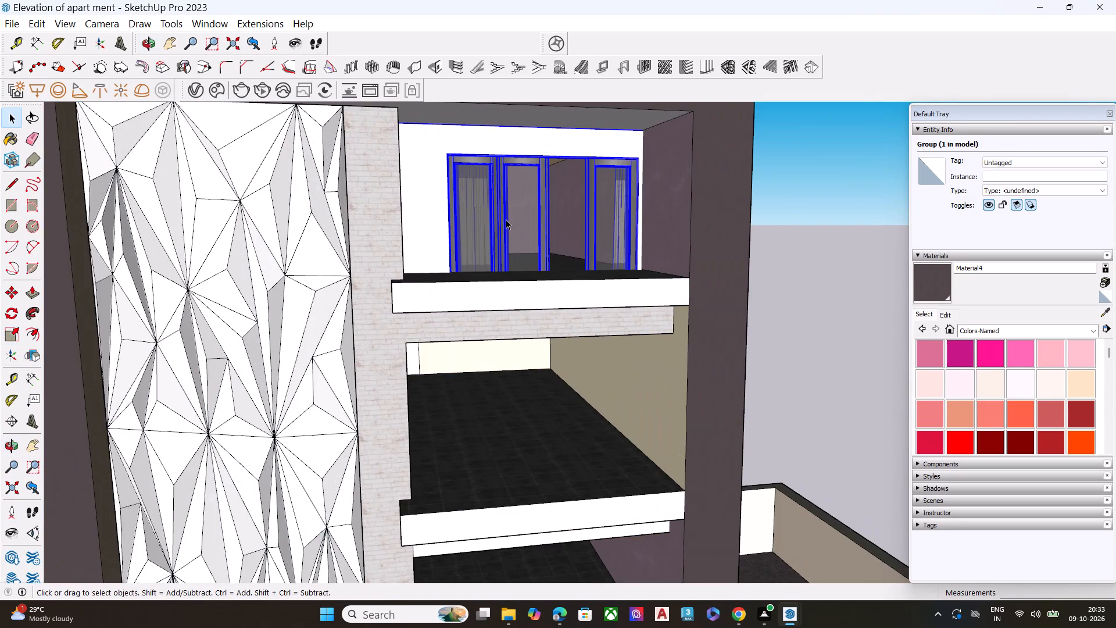
scroll(503, 206, up, 3)
click(383, 146)
scroll(405, 208, down, 3)
scroll(525, 134, up, 3)
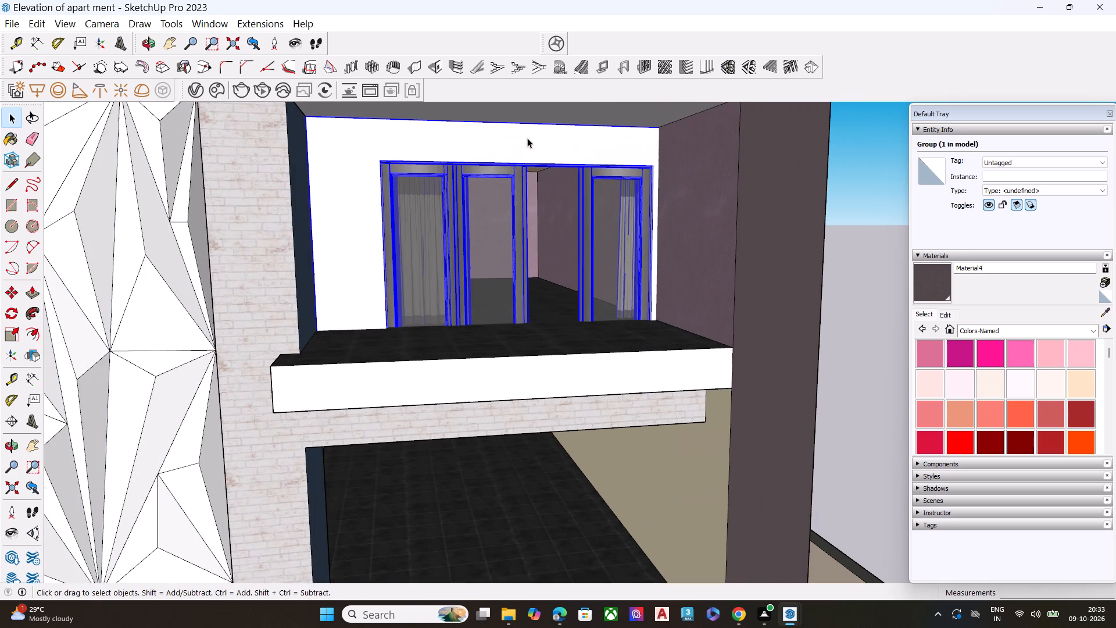
key(m)
click(506, 145)
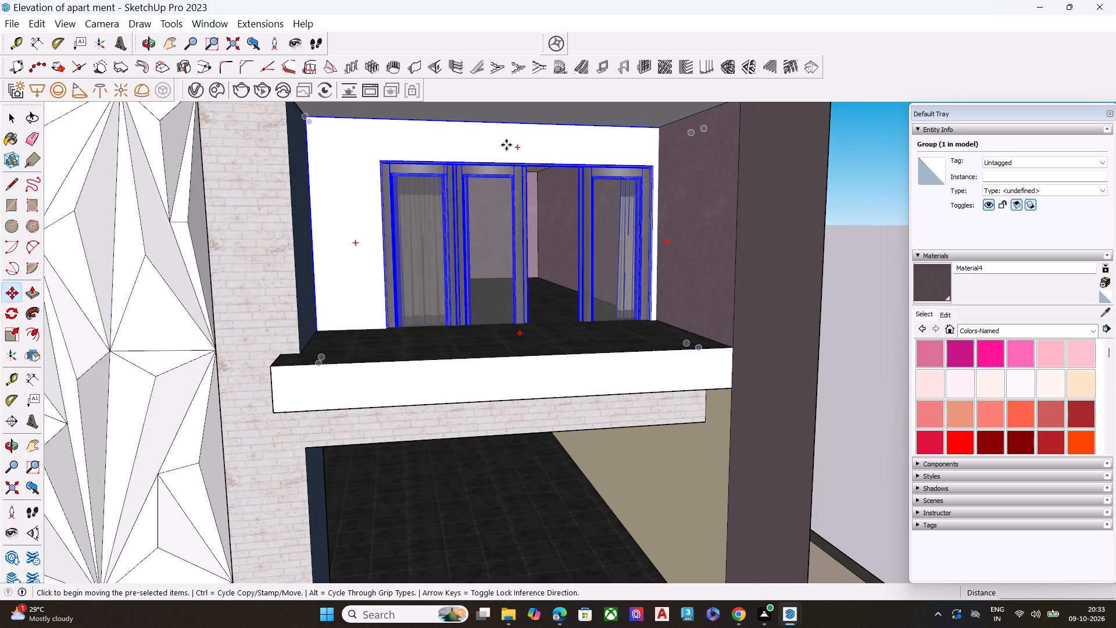
click(507, 175)
key(Escape)
key(space)
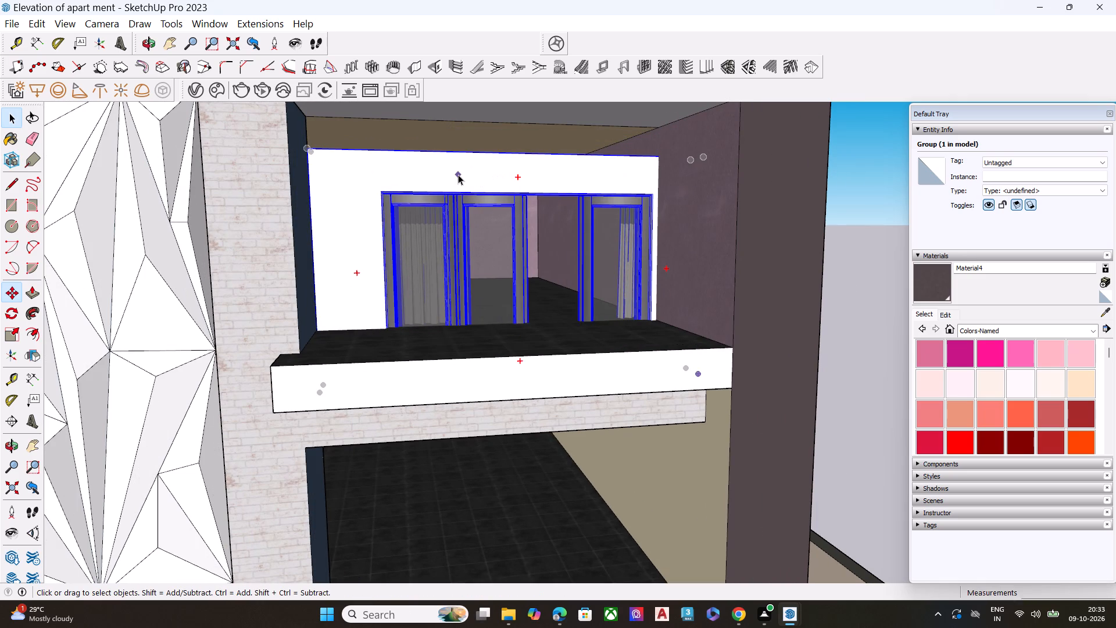
Scale the window group down to about 0.79 of its height from its top middle grip, along the blue axis only.
click(458, 173)
click(458, 174)
key(s)
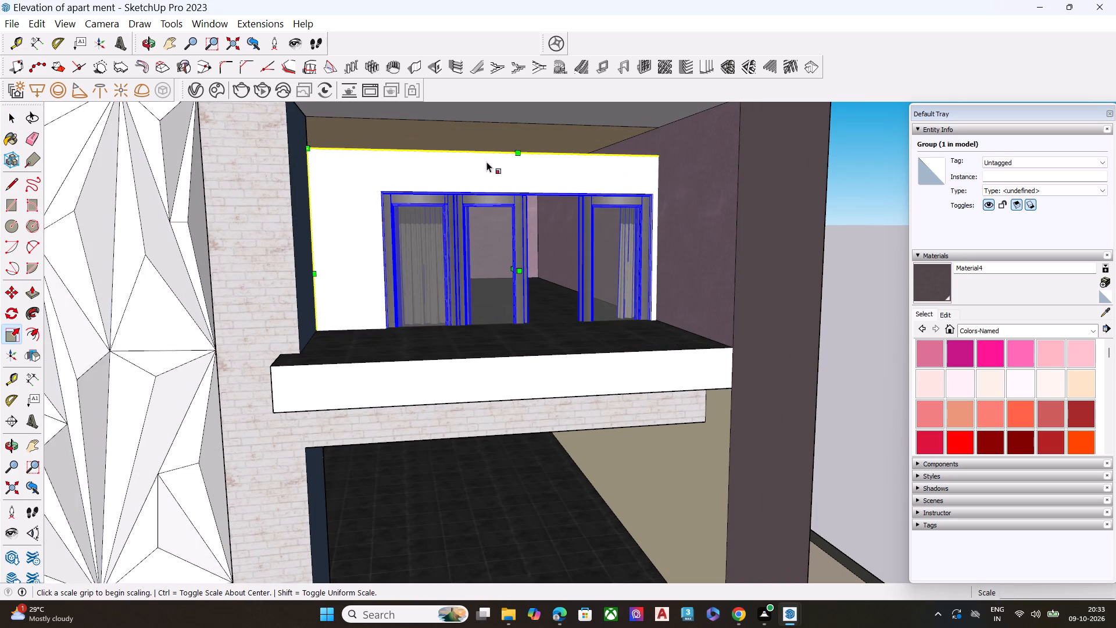
middle_drag(516, 152, 563, 180)
scroll(559, 180, up, 7)
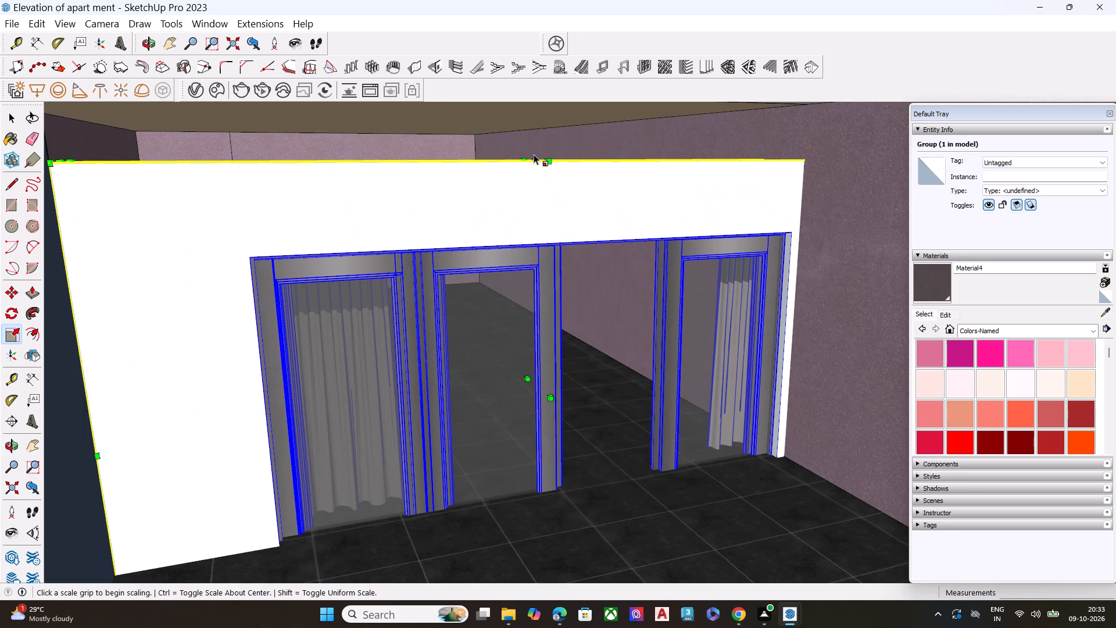
click(536, 160)
click(535, 262)
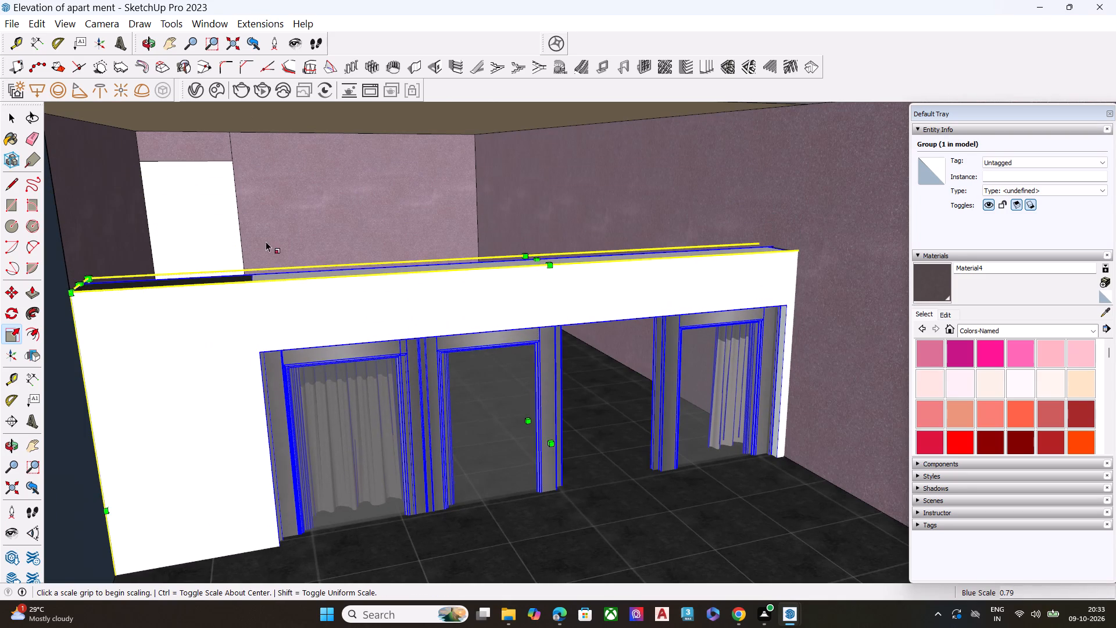
Move the shortened window group up by its top corner to meet the top-floor balcony ceiling.
scroll(257, 244, down, 7)
middle_drag(412, 324, 373, 312)
key(m)
scroll(200, 243, up, 1)
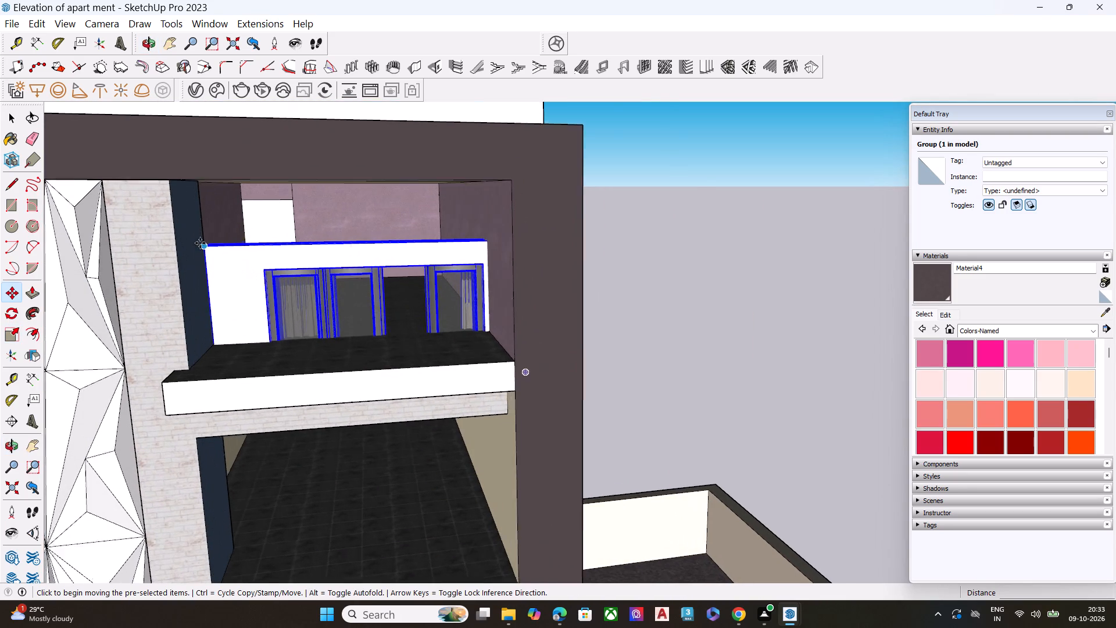
scroll(200, 243, up, 2)
click(206, 248)
click(194, 169)
Stretch the window group downward from its bottom middle grip, along the blue axis, to the balcony floor.
middle_drag(399, 294, 396, 288)
scroll(398, 294, up, 4)
key(s)
middle_drag(412, 363, 423, 322)
scroll(423, 322, up, 9)
scroll(423, 266, down, 1)
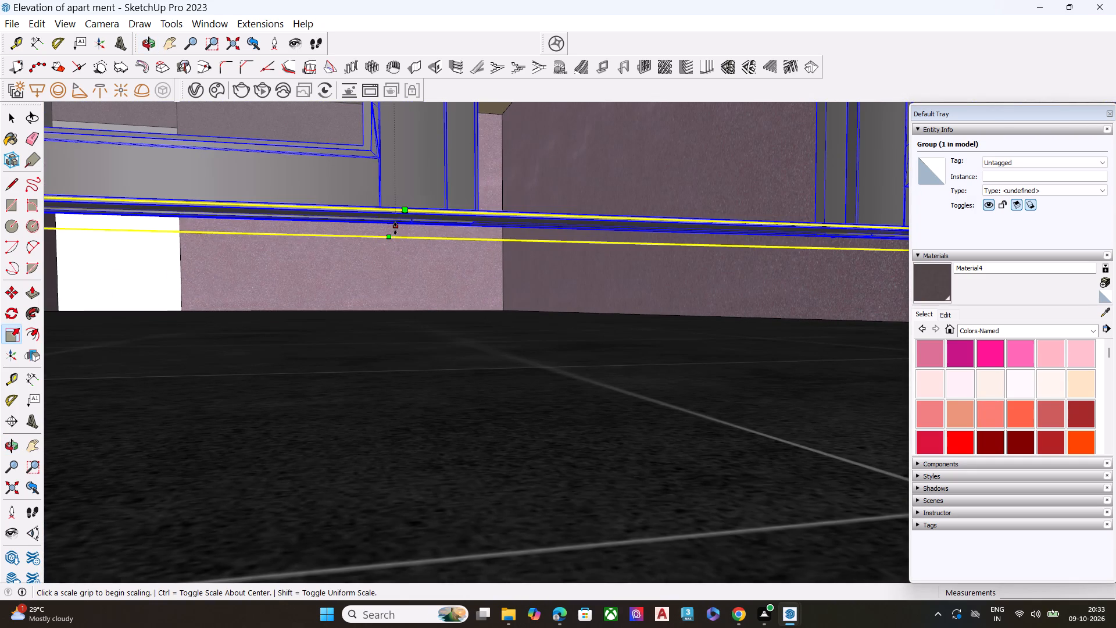
click(395, 228)
click(402, 379)
key(space)
Move the window group about 23' 10" out of the top-floor balcony recess into the open space beside the building, and deselect it.
scroll(368, 338, down, 11)
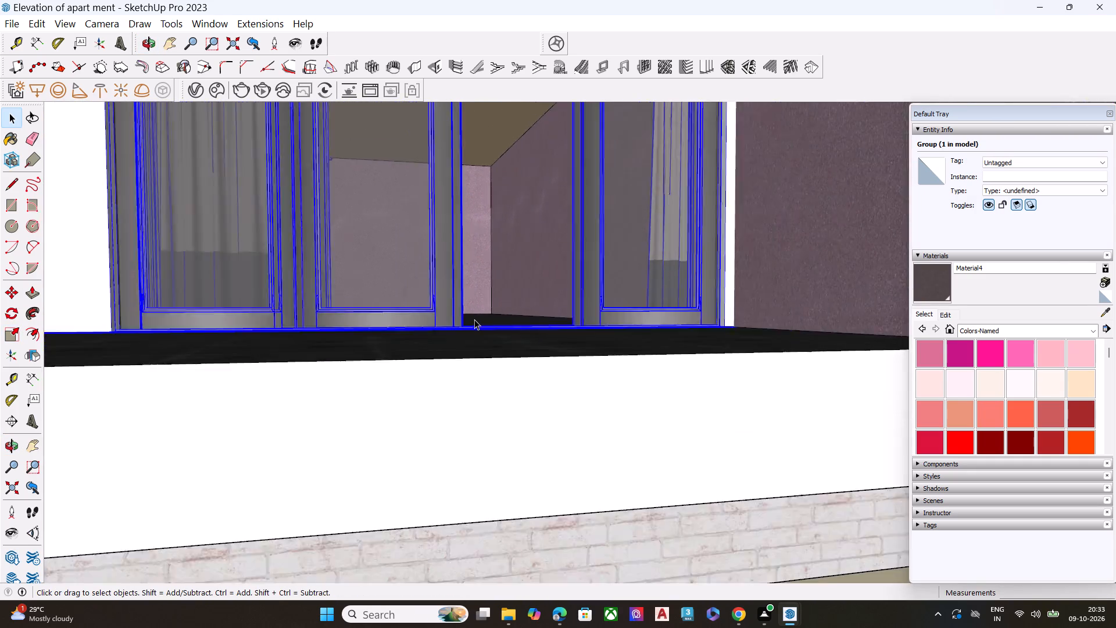
scroll(474, 319, down, 8)
middle_drag(488, 283, 357, 345)
scroll(368, 280, up, 4)
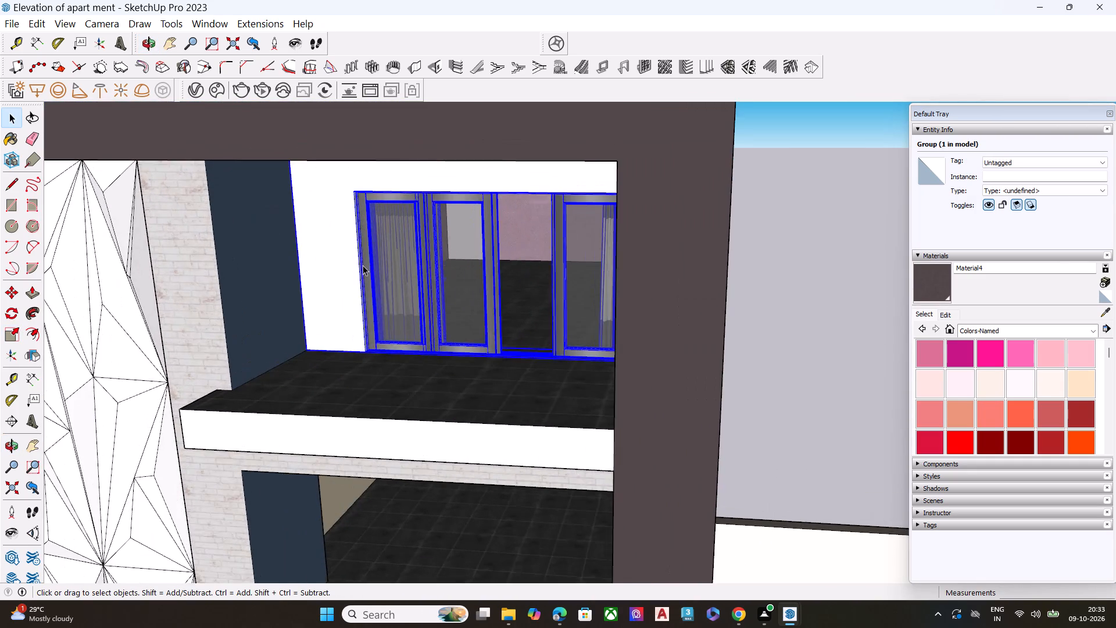
scroll(363, 265, down, 4)
middle_drag(347, 293, 410, 270)
scroll(420, 255, up, 5)
scroll(616, 237, up, 1)
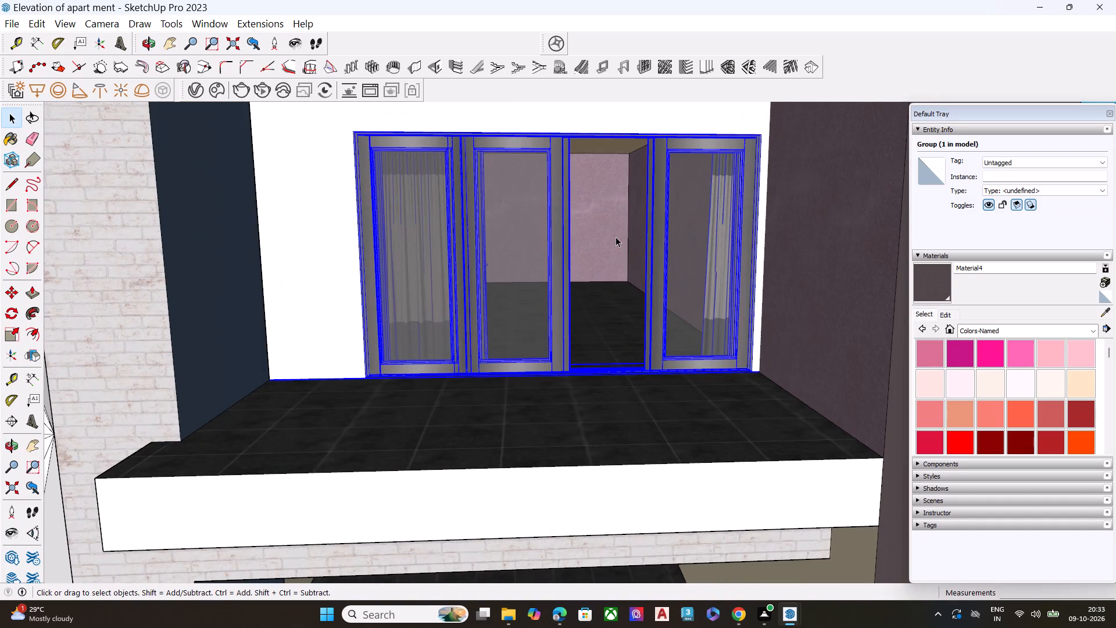
scroll(395, 257, down, 8)
click(410, 181)
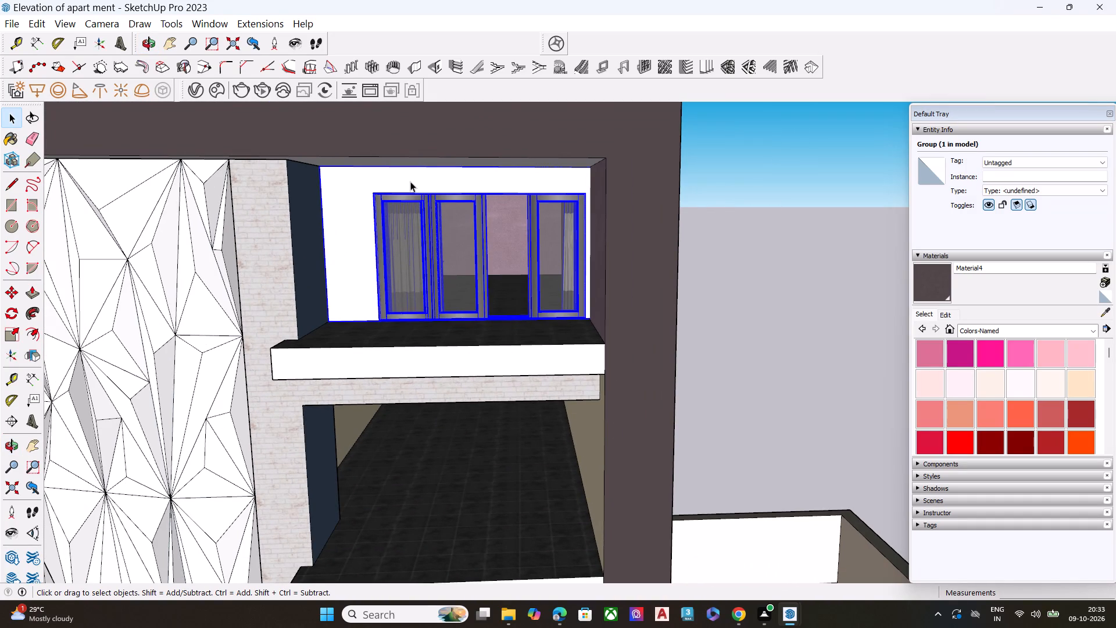
key(m)
click(410, 181)
scroll(189, 254, down, 8)
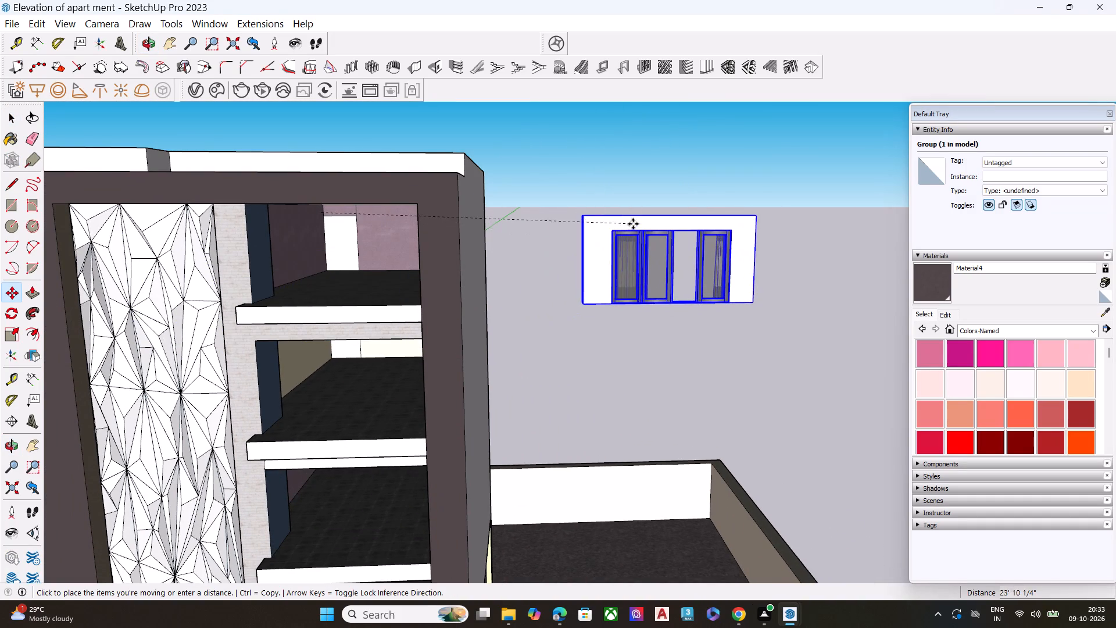
click(633, 223)
key(Escape)
Import the bedroom model 1st+fl+bedroom.skp from the Downloads folder.
scroll(341, 237, up, 3)
scroll(360, 249, down, 1)
middle_drag(500, 259, 552, 259)
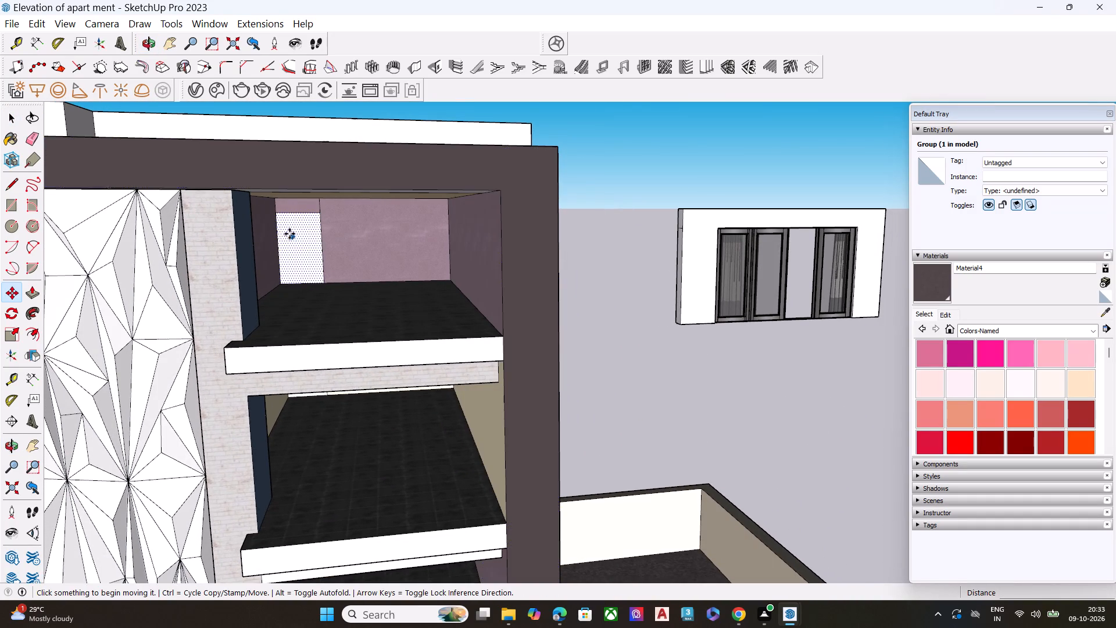
click(10, 18)
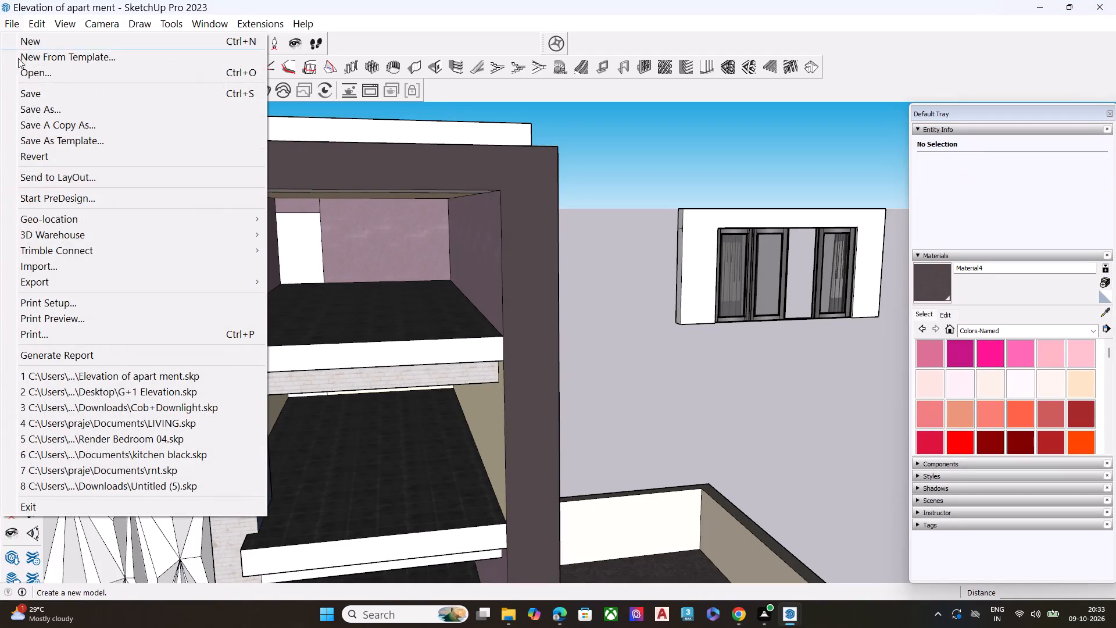
click(42, 264)
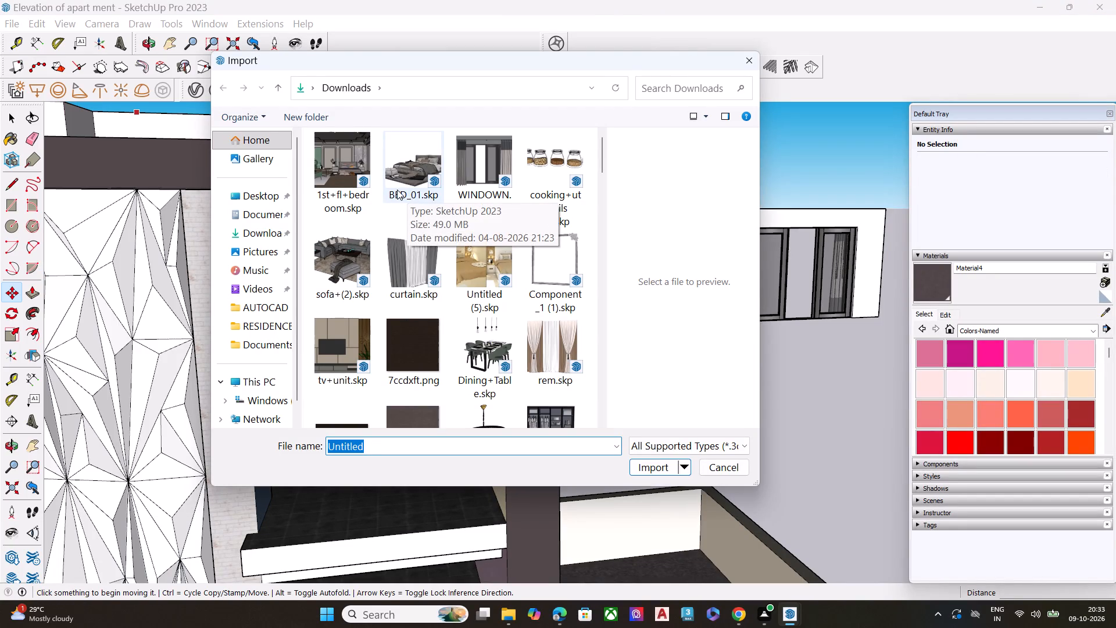
scroll(363, 170, up, 4)
click(339, 171)
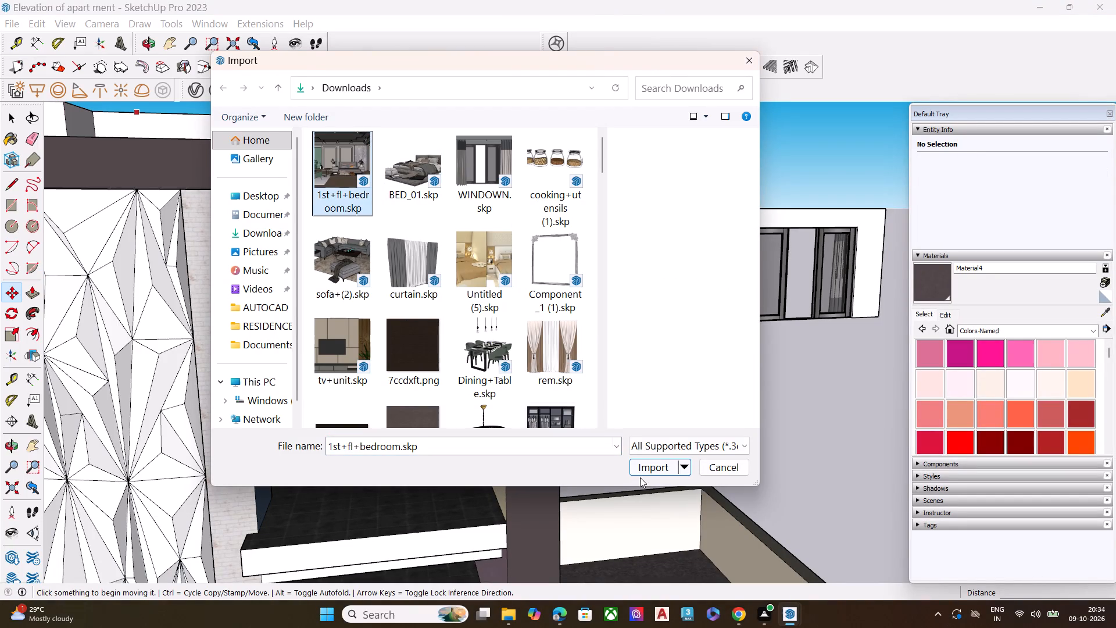
click(647, 468)
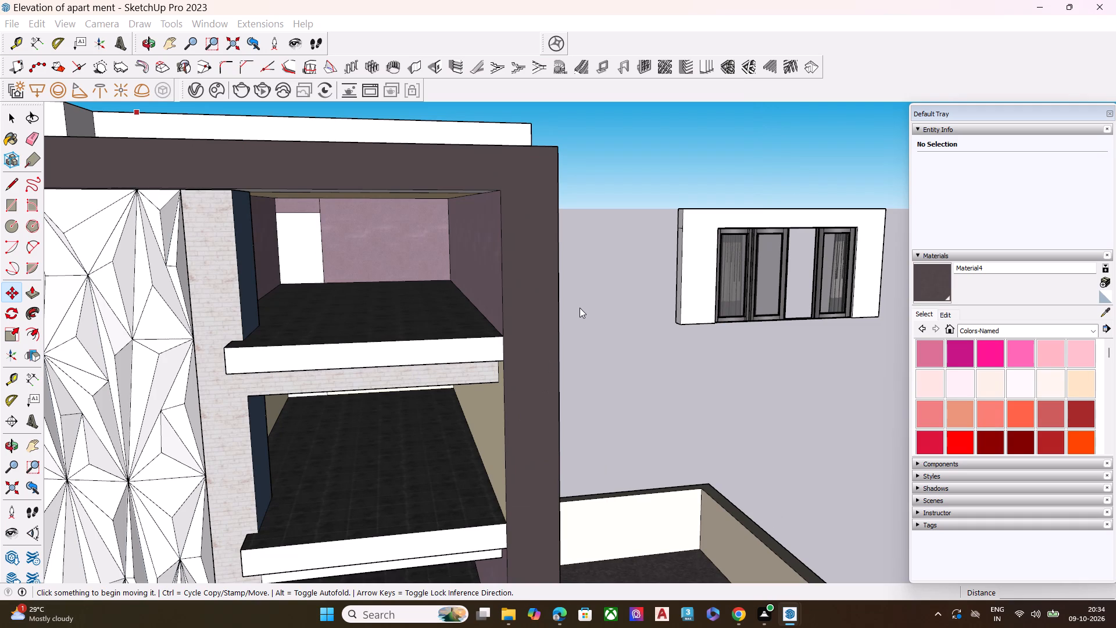
scroll(580, 308, down, 1)
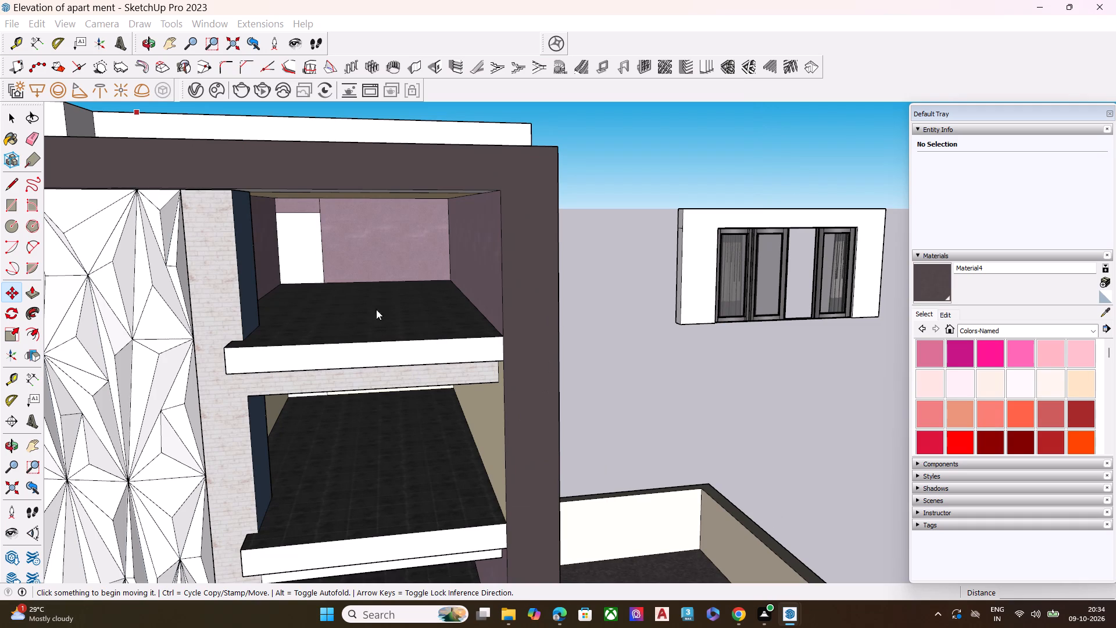
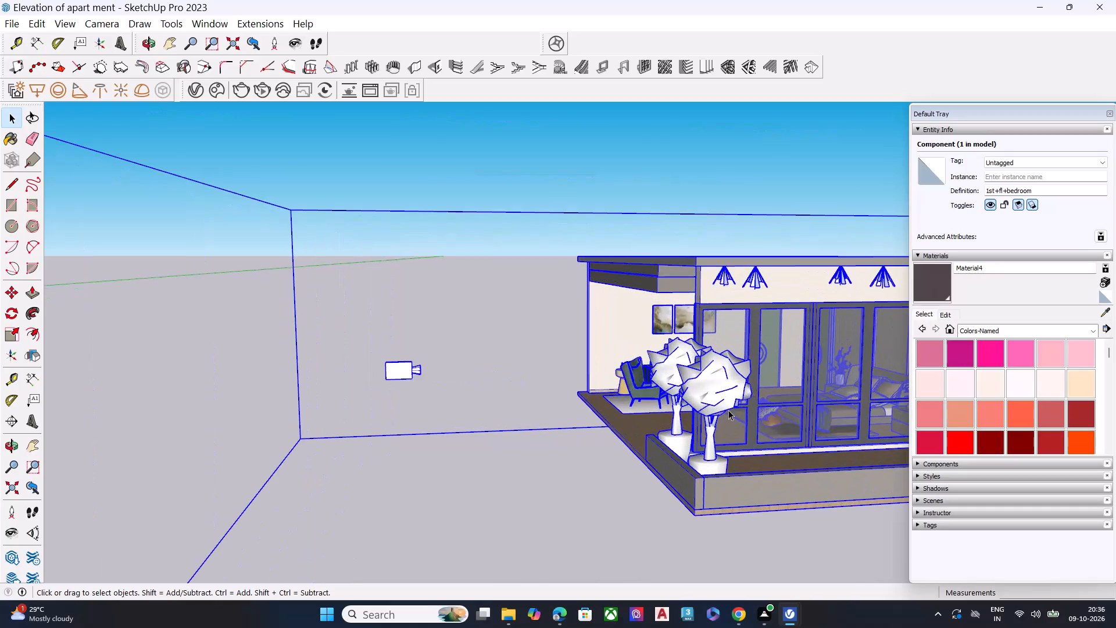
Examine the imported bedroom model's interior, ceiling and underside from several angles to judge whether it suits the apartment.
middle_drag(685, 404, 989, 402)
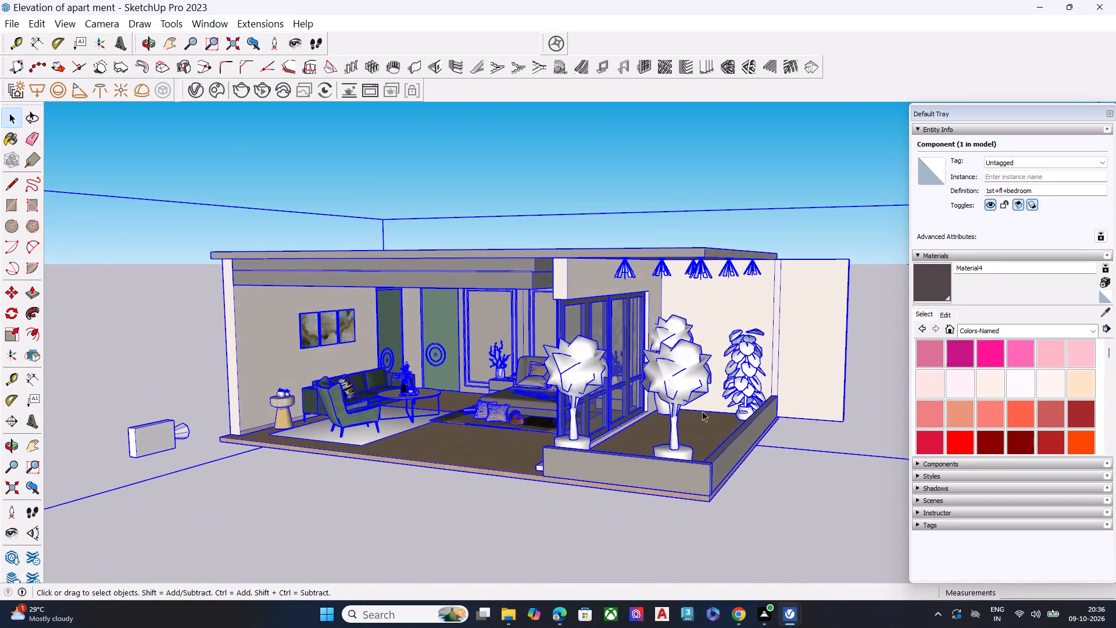
scroll(631, 410, up, 5)
middle_drag(581, 396, 652, 374)
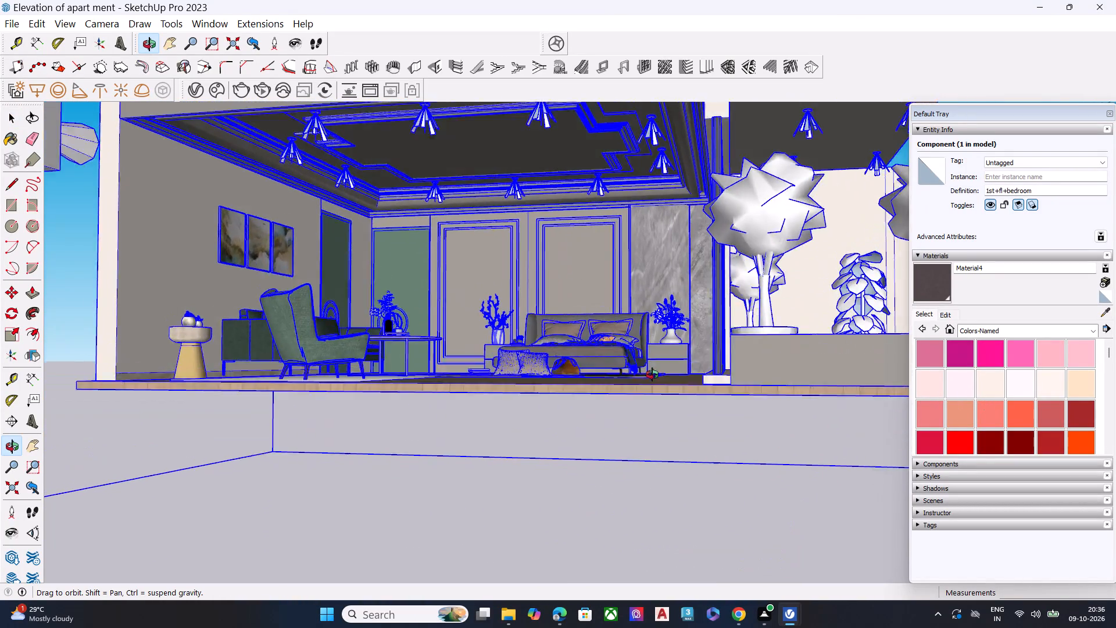
middle_drag(652, 374, 659, 385)
click(96, 270)
scroll(403, 194, up, 2)
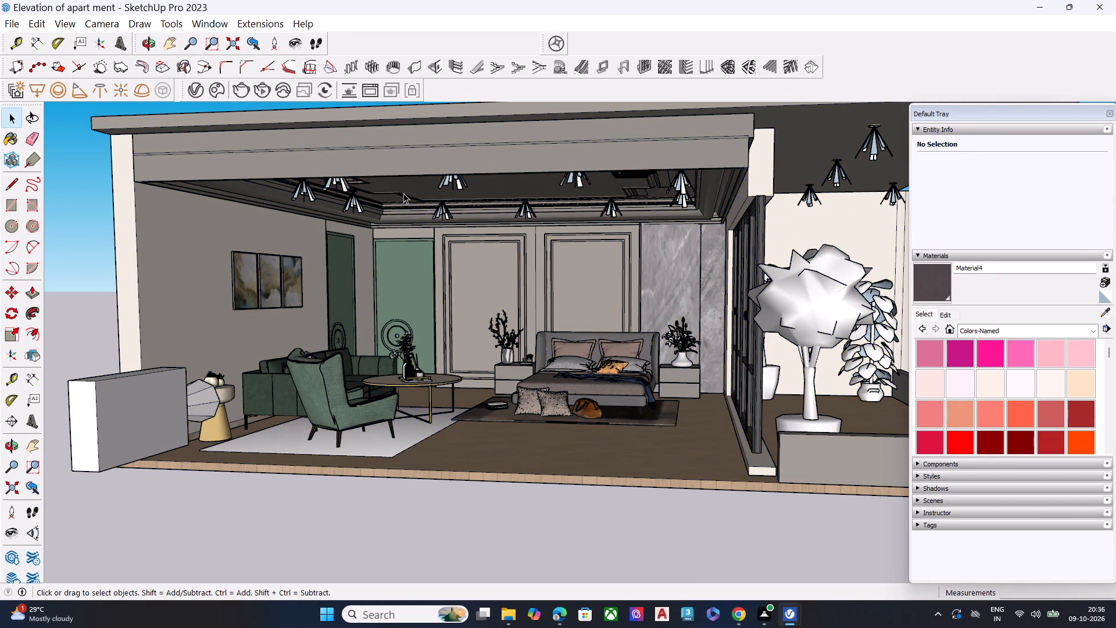
scroll(403, 193, up, 5)
middle_drag(360, 225, 359, 212)
scroll(359, 212, up, 1)
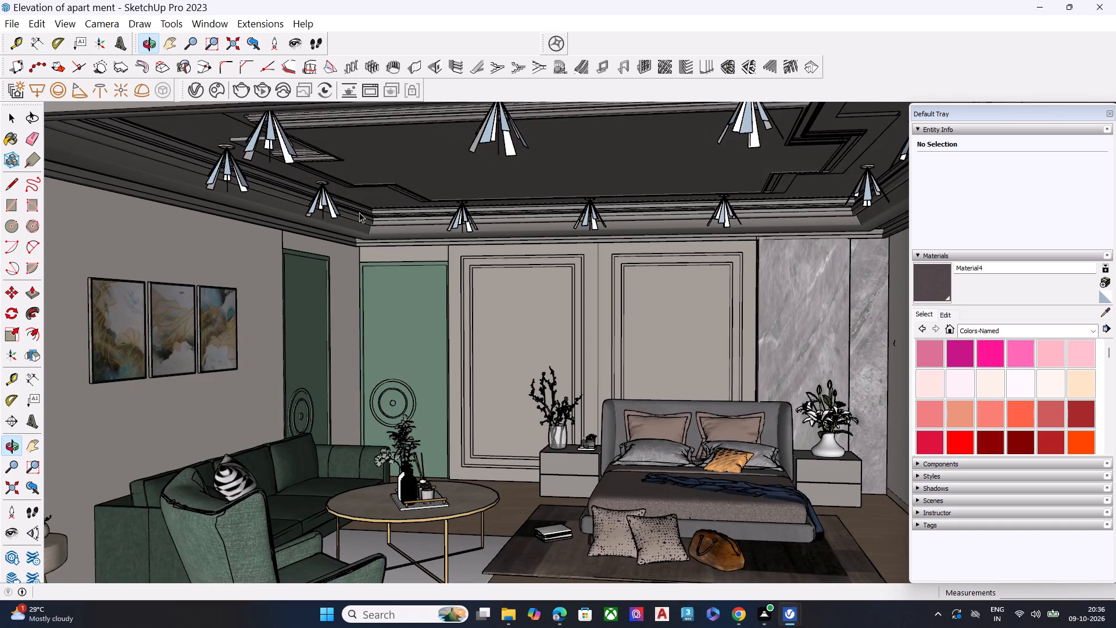
scroll(271, 196, down, 7)
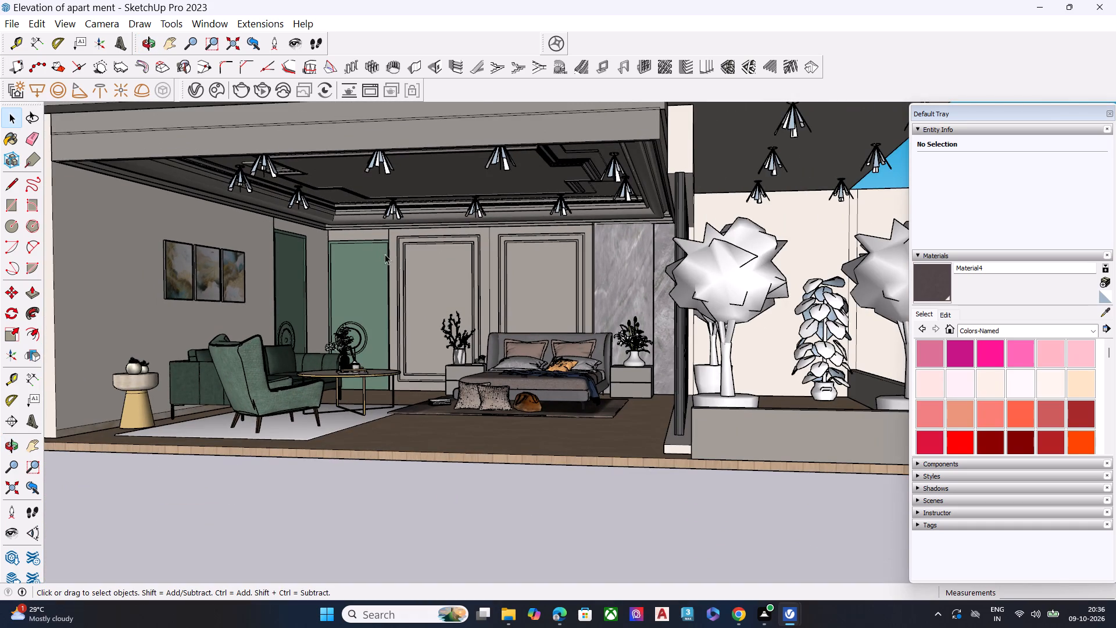
middle_drag(425, 293, 463, 300)
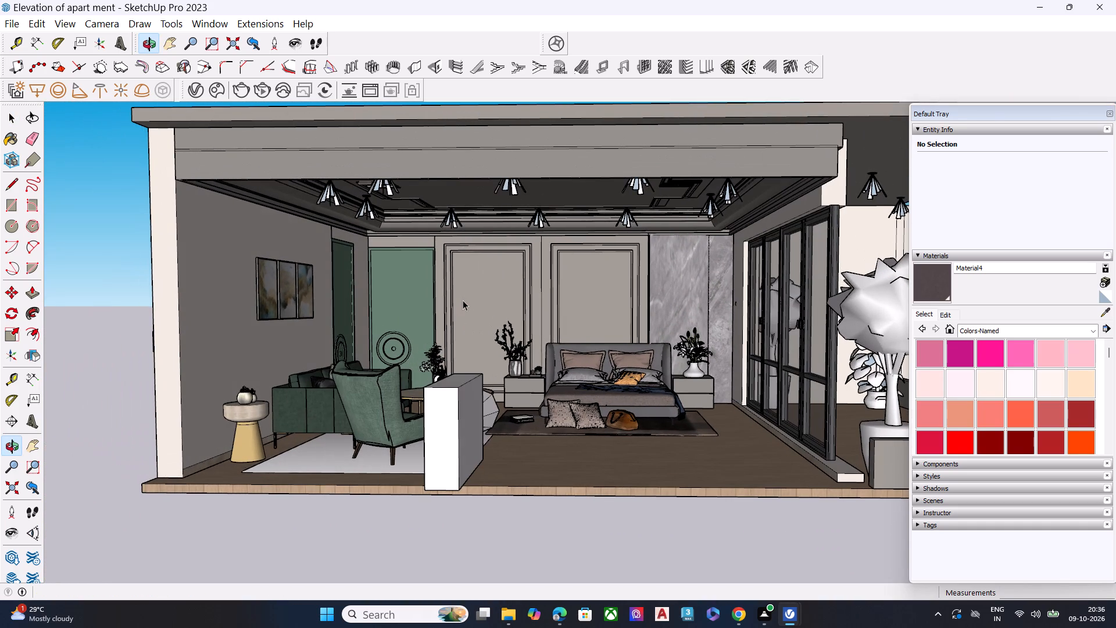
scroll(629, 288, up, 1)
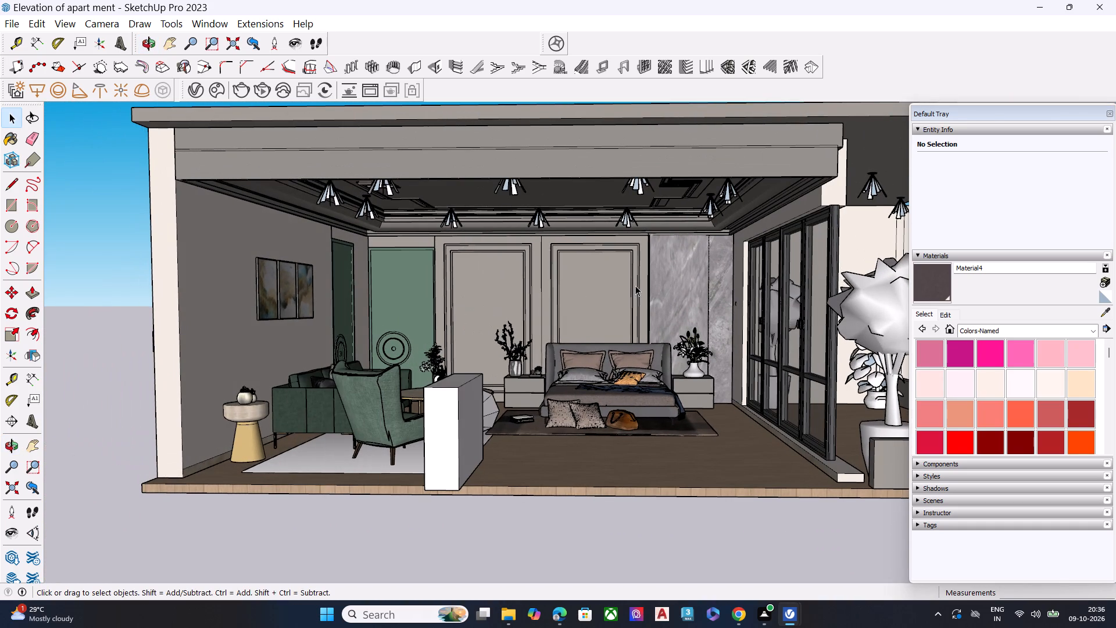
scroll(635, 286, up, 4)
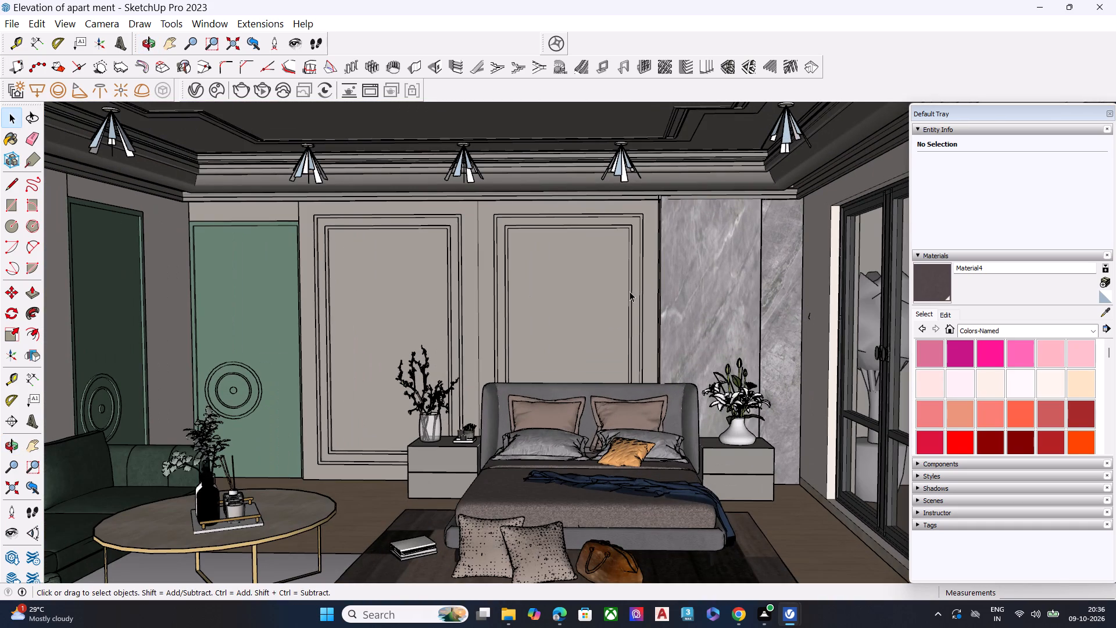
scroll(624, 297, down, 8)
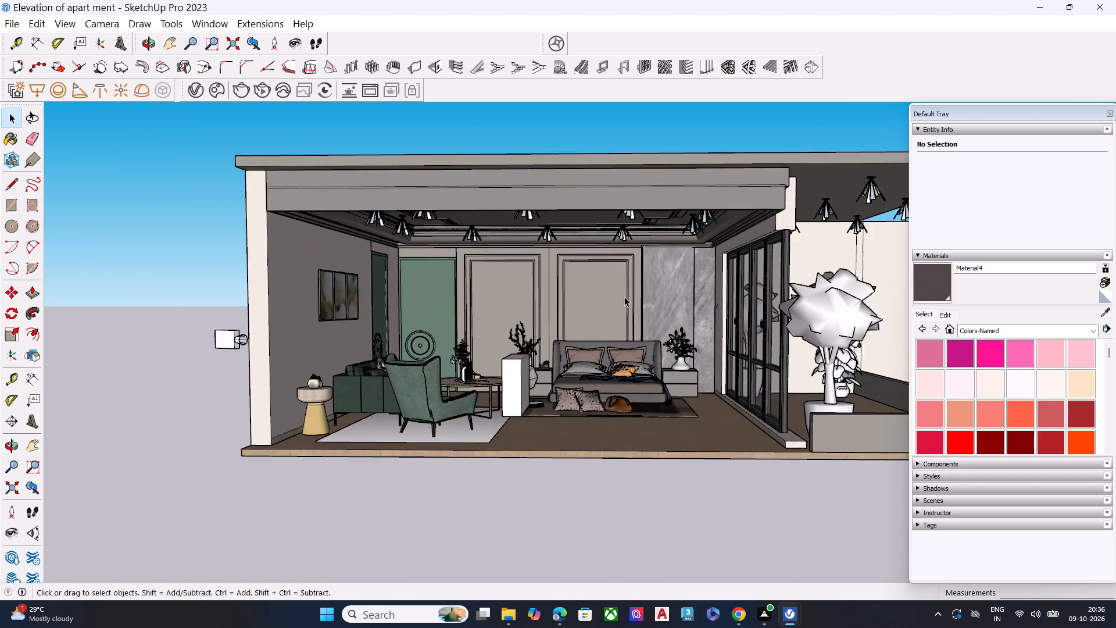
middle_drag(439, 349, 445, 311)
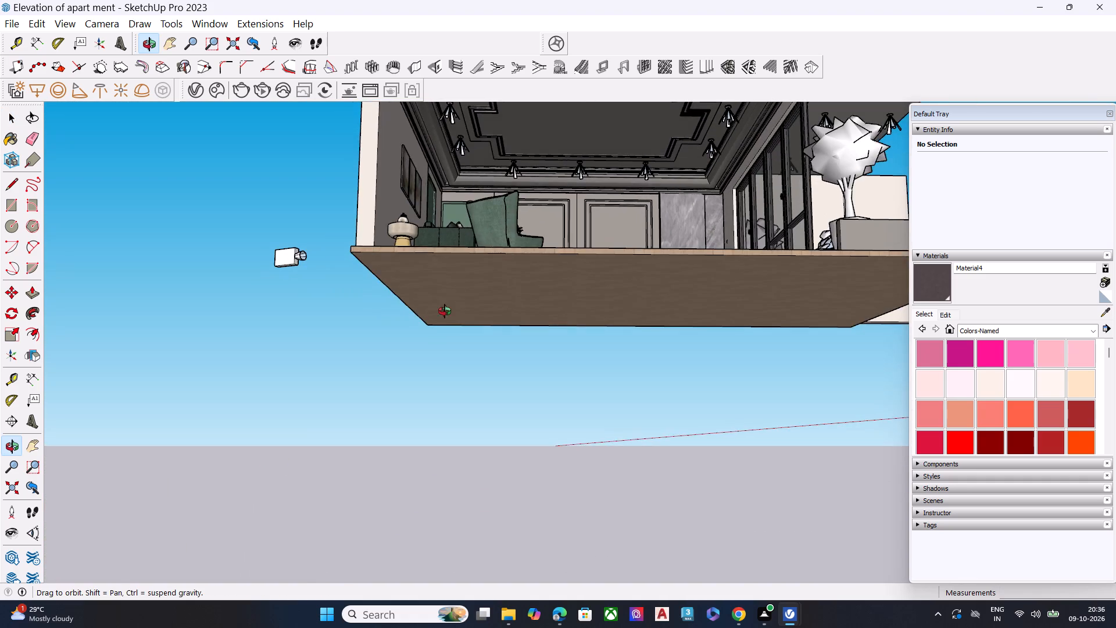
middle_drag(445, 311, 338, 361)
scroll(452, 273, down, 8)
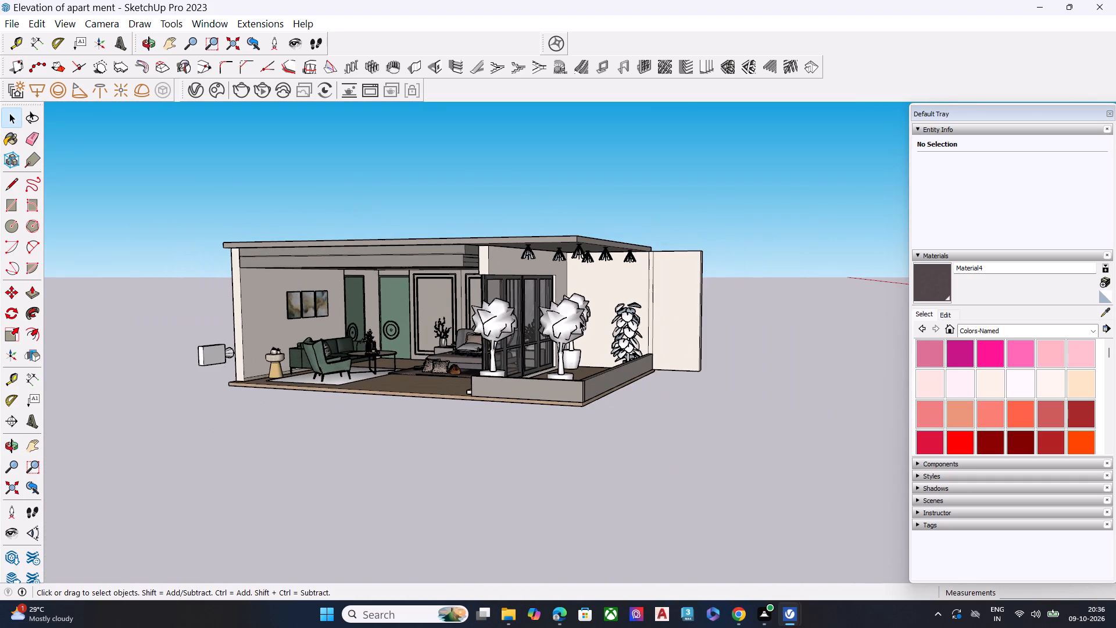
Delete the imported 1st+fl+bedroom model.
drag(142, 198, 729, 482)
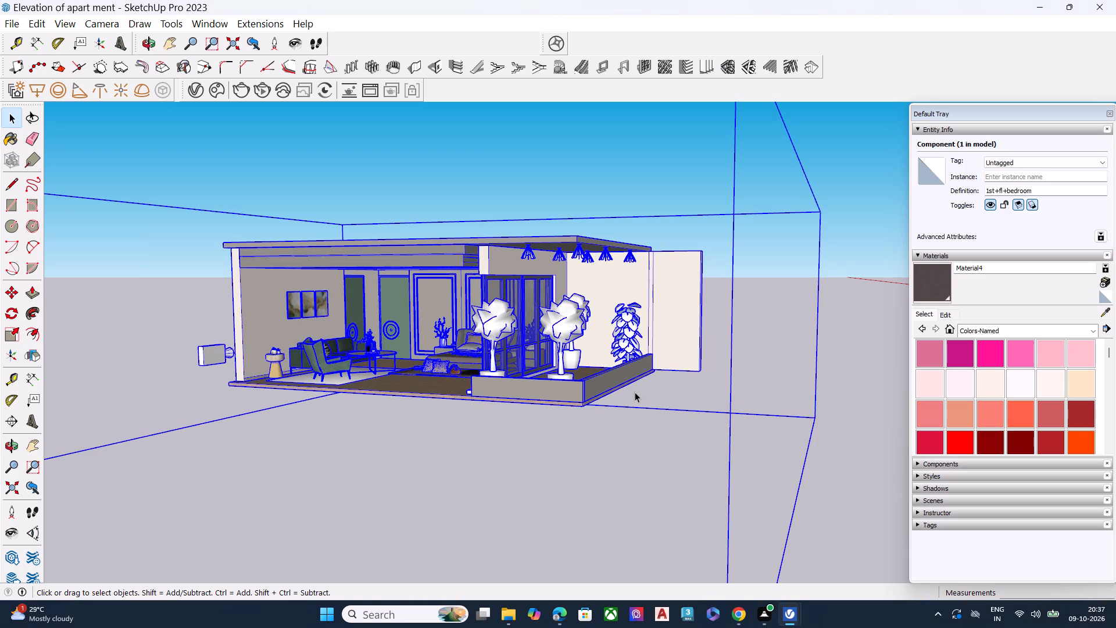
key(Delete)
Import the bed model BED_01.skp from the Downloads folder.
scroll(639, 365, down, 8)
scroll(691, 319, down, 6)
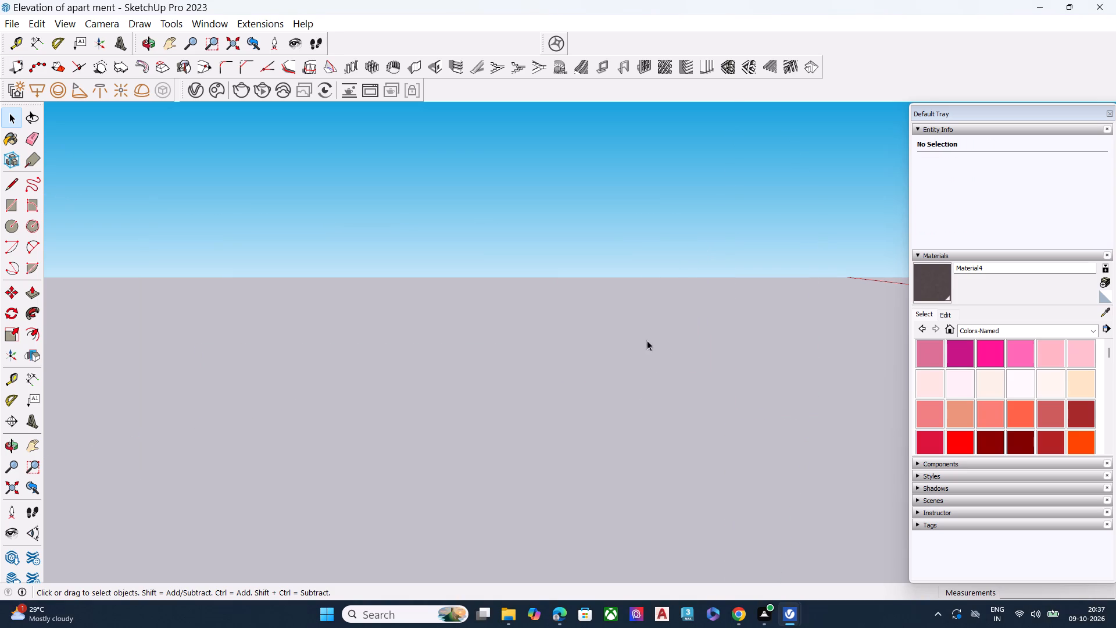
scroll(647, 340, down, 6)
scroll(581, 316, up, 1)
scroll(575, 322, down, 2)
click(14, 491)
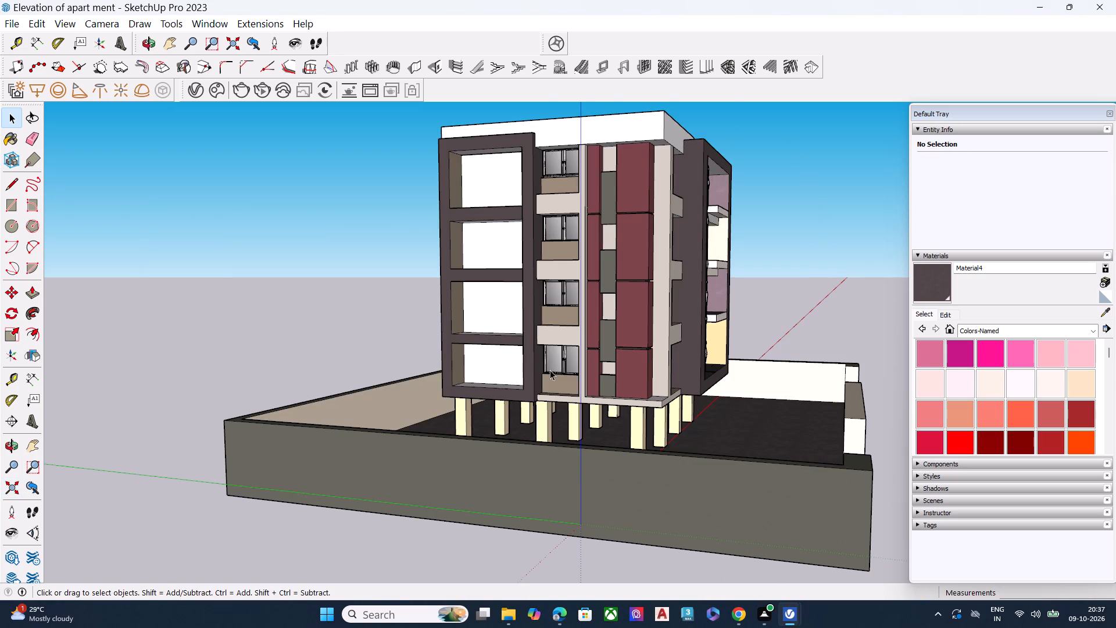
middle_drag(655, 370, 389, 386)
scroll(667, 304, down, 5)
scroll(805, 209, up, 7)
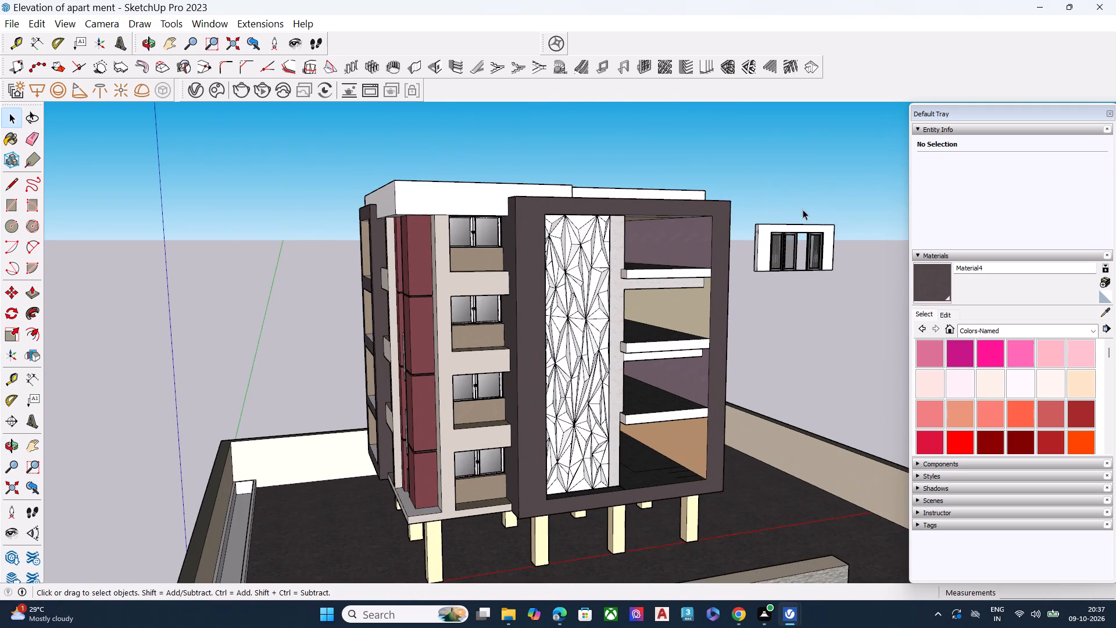
click(10, 26)
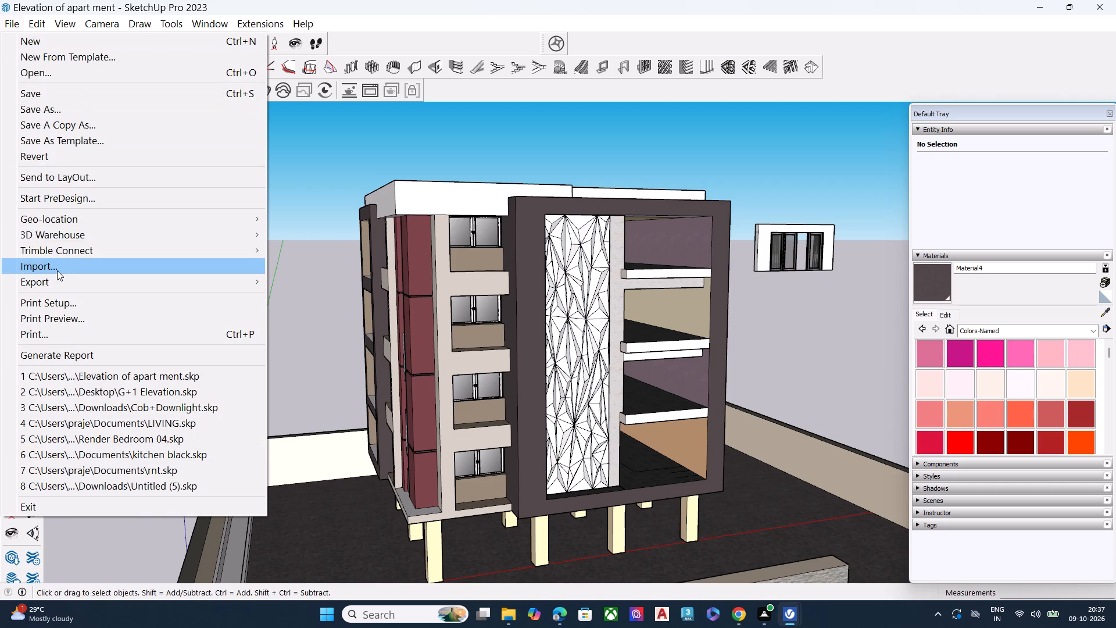
click(57, 270)
click(416, 174)
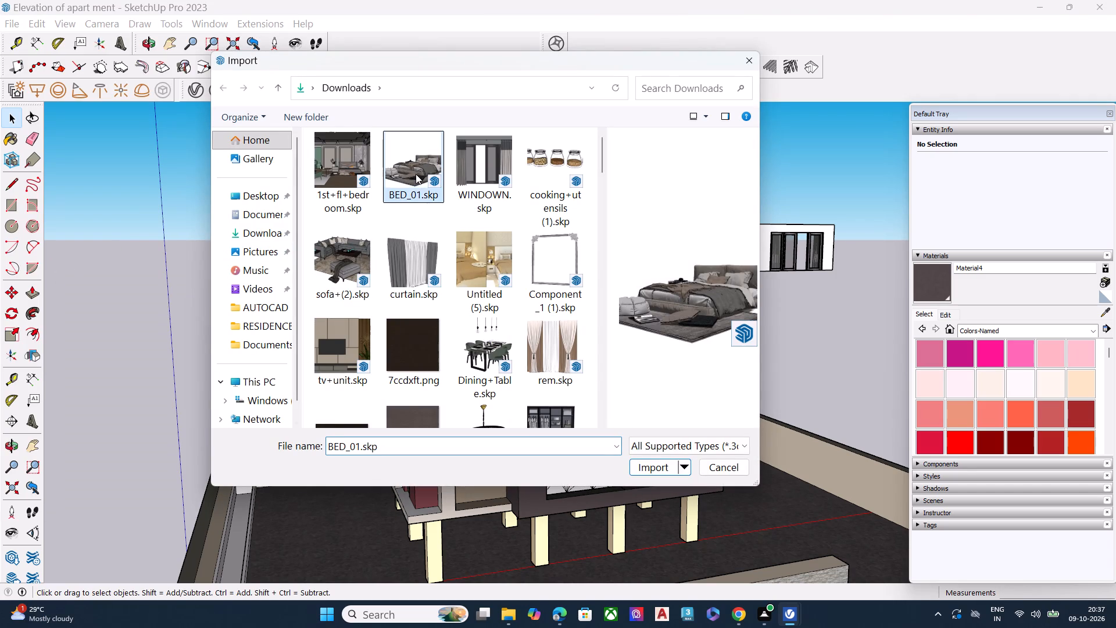
click(648, 470)
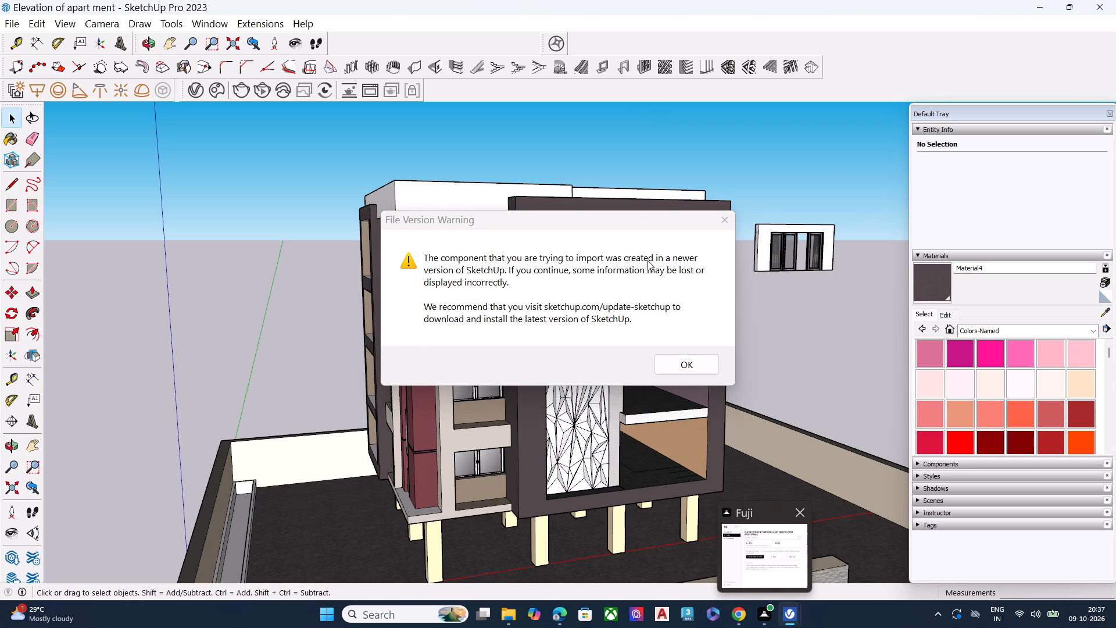
click(704, 366)
Place the bed component in the open space beyond the compound wall, on the side where the loose window group stands.
scroll(399, 149, down, 2)
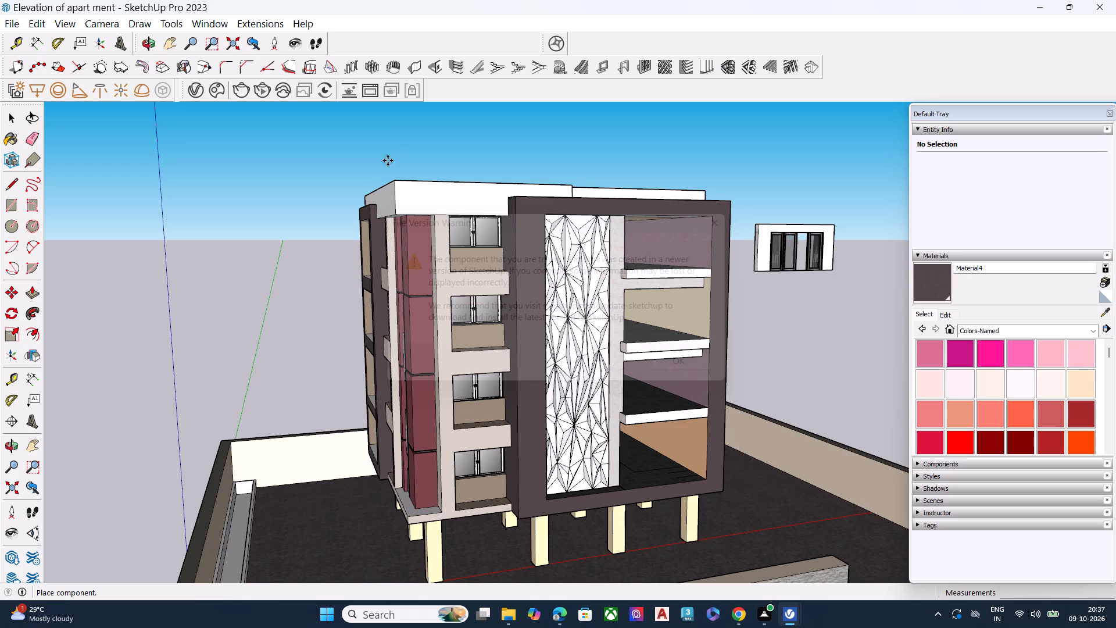
scroll(388, 160, down, 5)
scroll(449, 356, down, 1)
scroll(513, 379, down, 6)
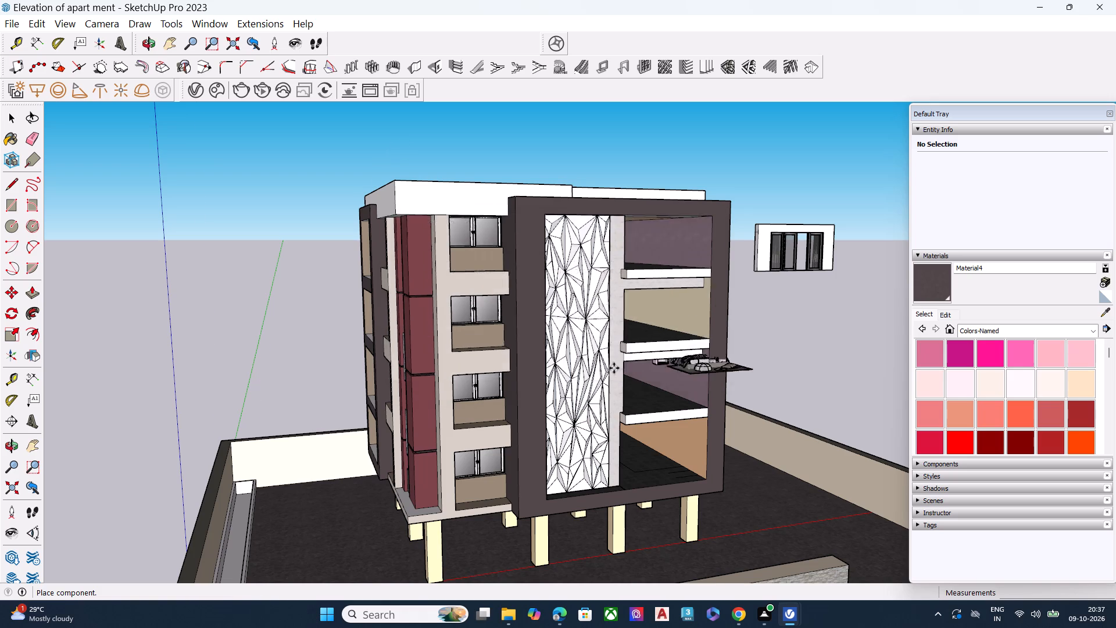
scroll(439, 351, down, 7)
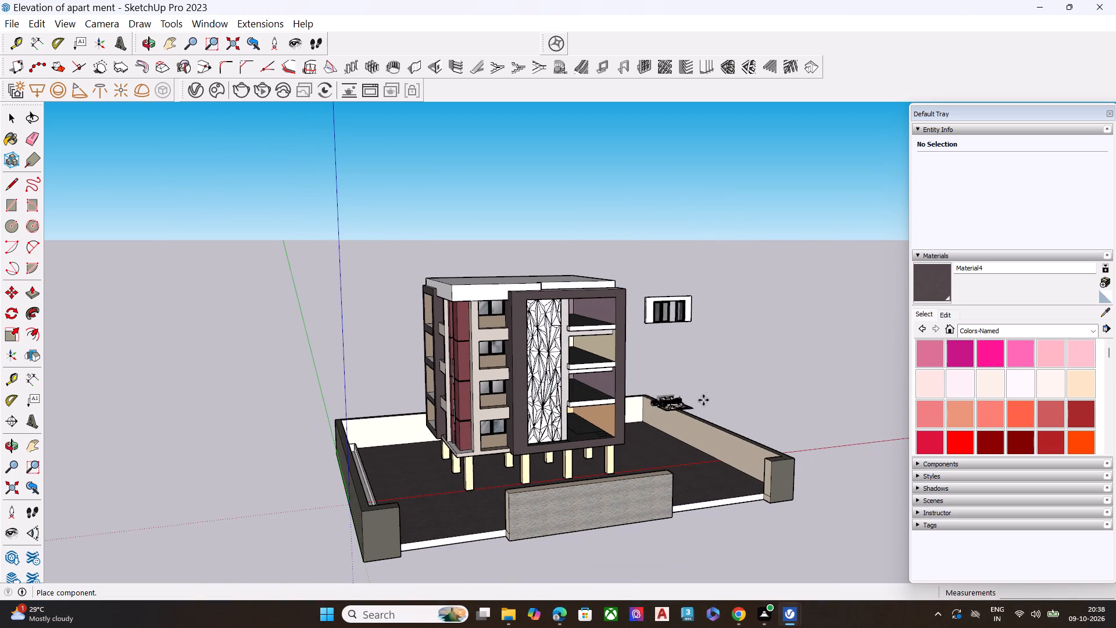
scroll(715, 399, up, 3)
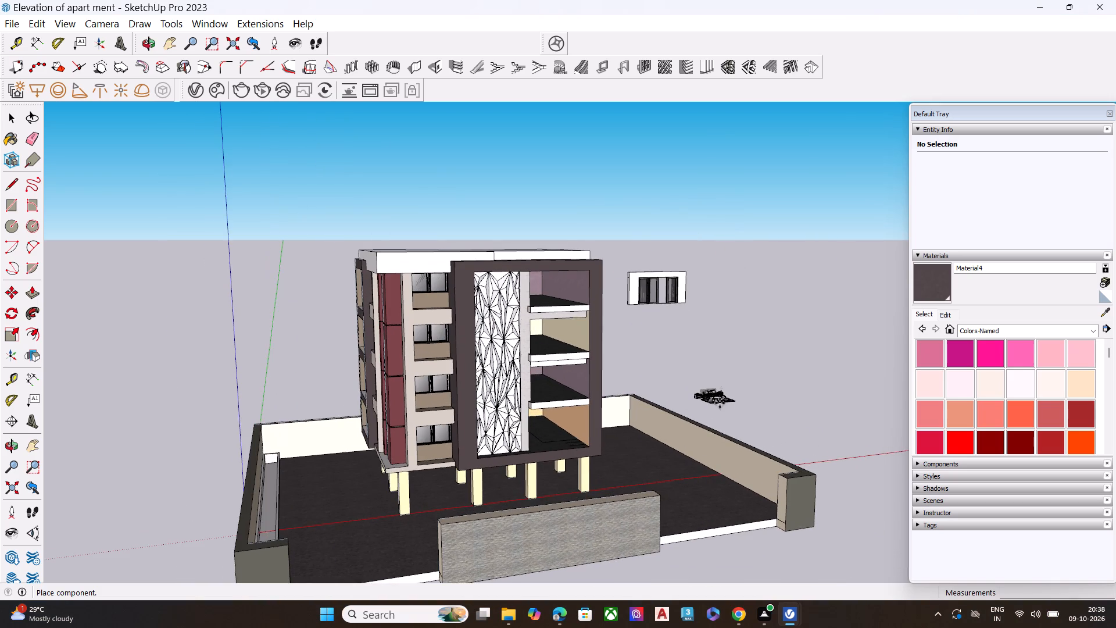
scroll(728, 409, up, 7)
scroll(728, 409, down, 1)
scroll(728, 409, up, 3)
click(750, 420)
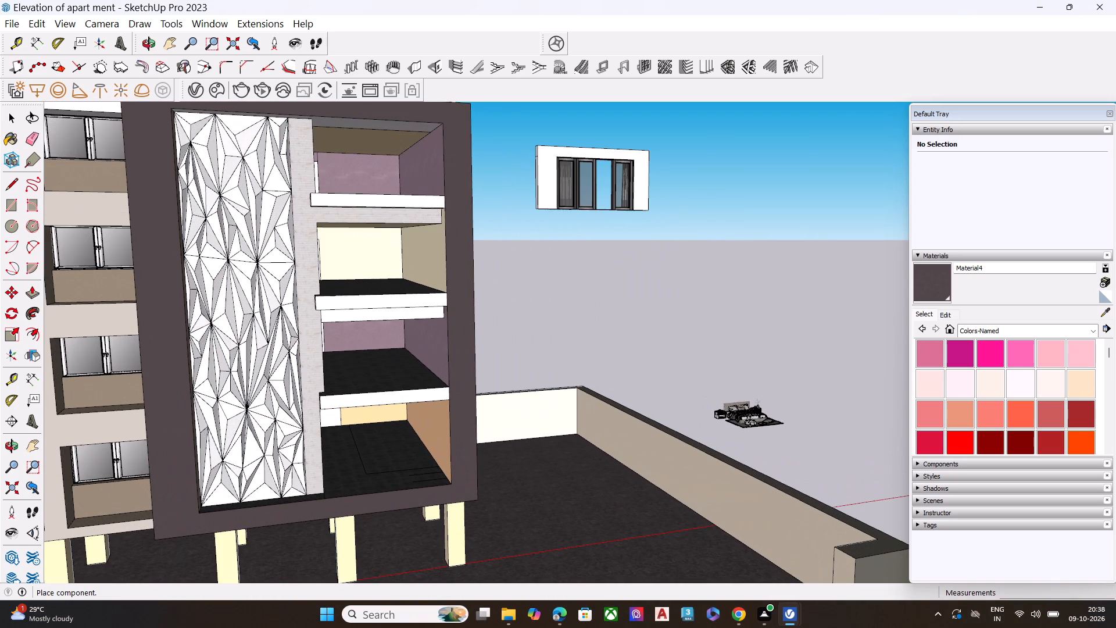
key(space)
Move the bed component by its front bottom corner about 102' onto the top-floor room's floor, behind the open balcony.
scroll(746, 427, up, 2)
scroll(747, 425, down, 1)
scroll(747, 425, up, 16)
key(m)
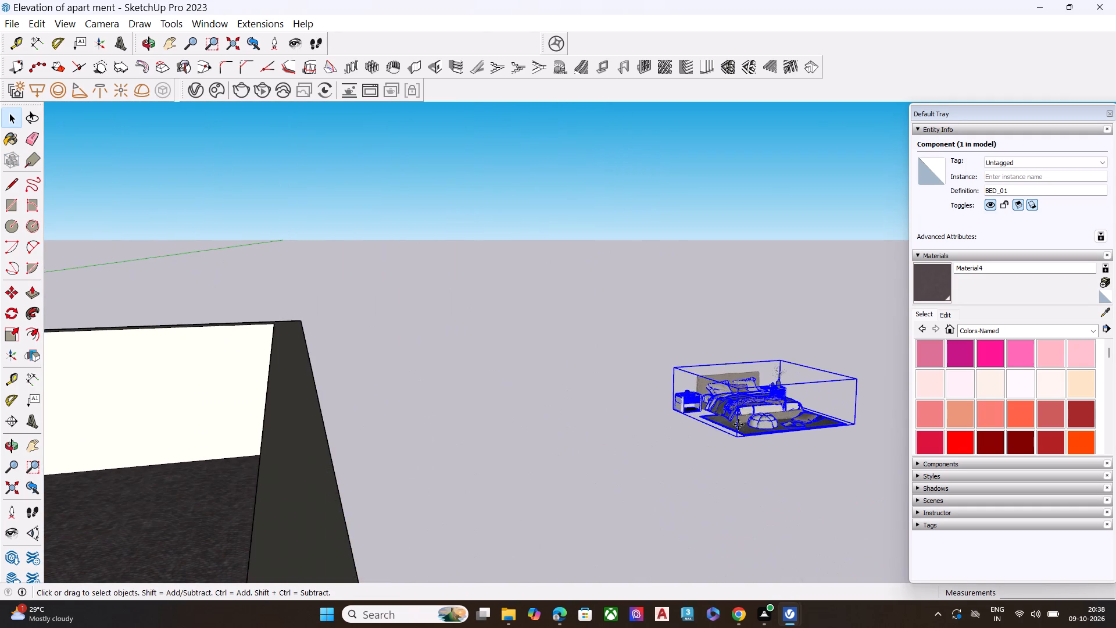
click(738, 438)
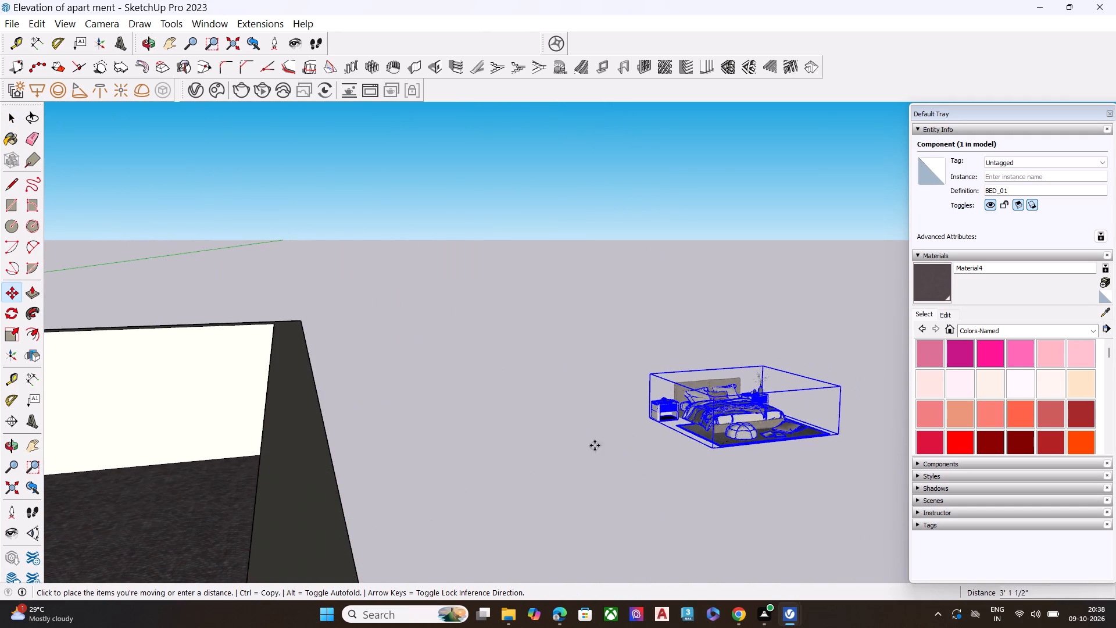
scroll(629, 392, down, 7)
scroll(777, 402, down, 9)
scroll(635, 351, down, 6)
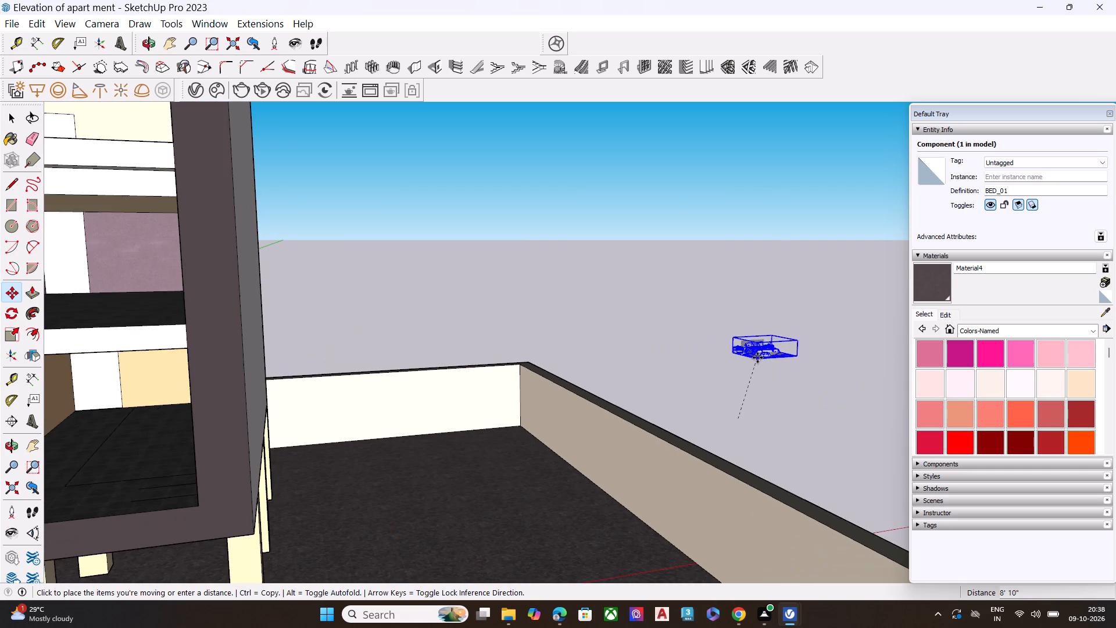
scroll(757, 363, down, 7)
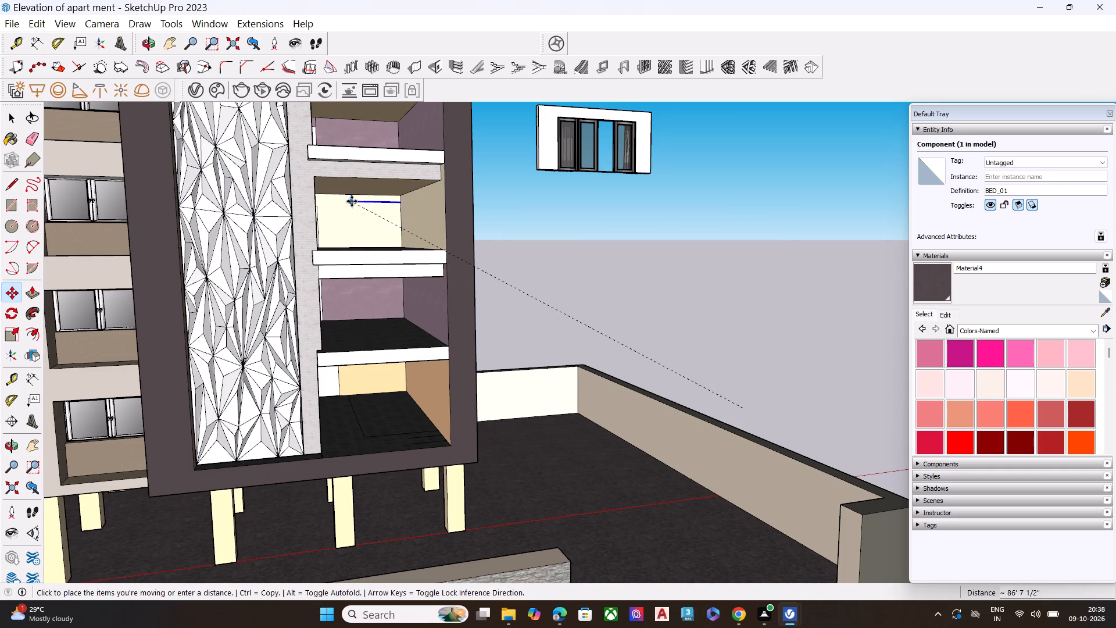
middle_drag(355, 204, 414, 345)
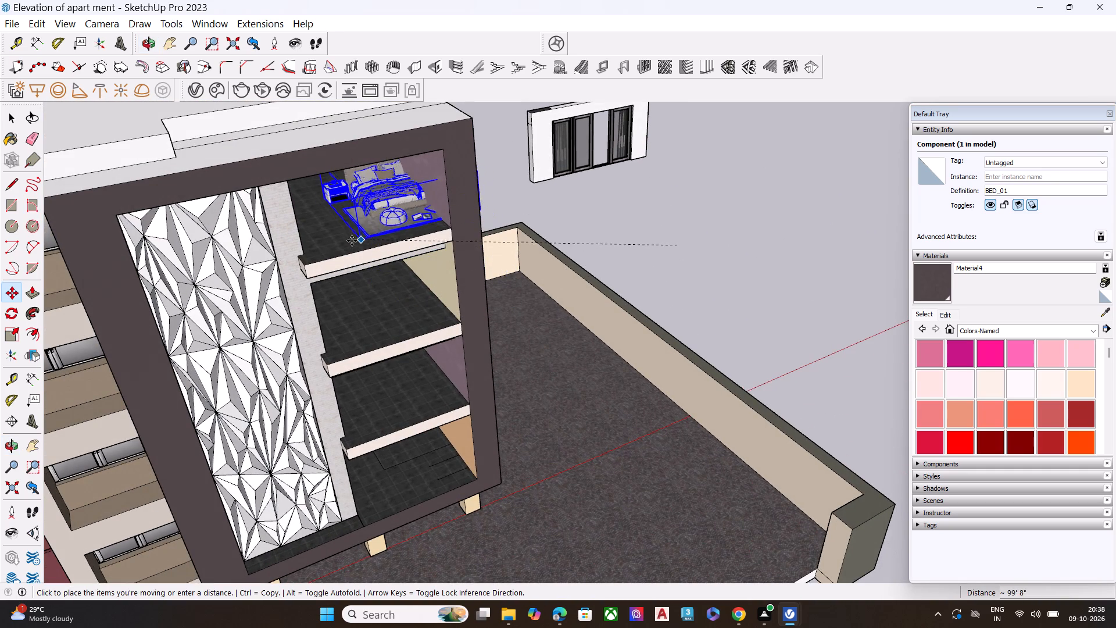
click(312, 243)
key(space)
Examine how the bed set sits on the top-floor room's floor and between its side walls.
middle_drag(360, 270, 332, 173)
scroll(352, 148, up, 6)
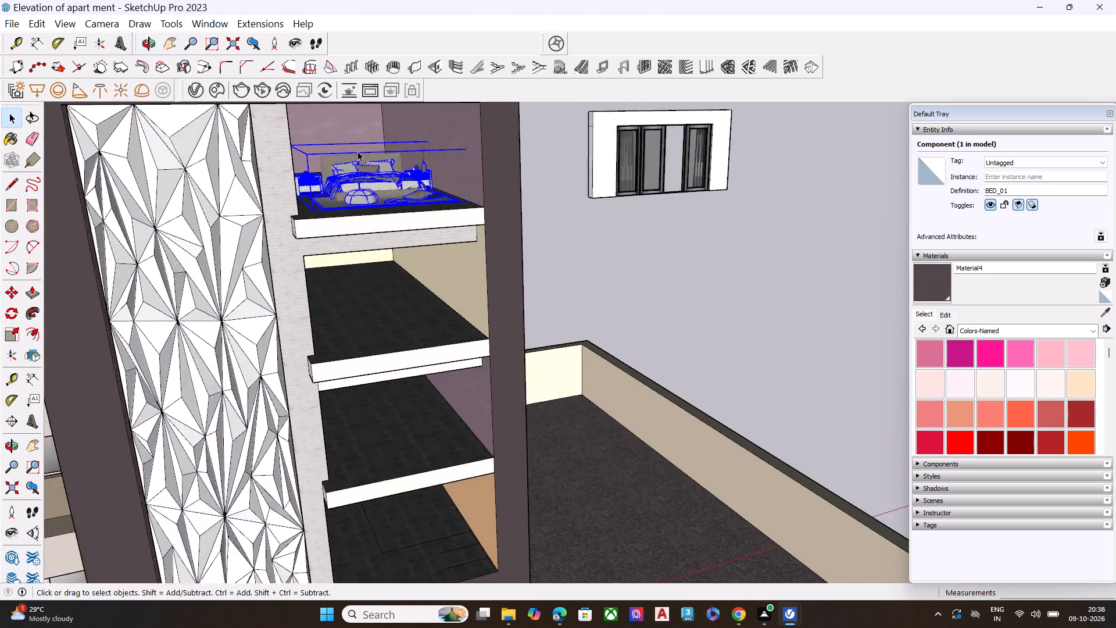
scroll(357, 151, up, 3)
scroll(370, 216, up, 8)
middle_drag(407, 224, 358, 259)
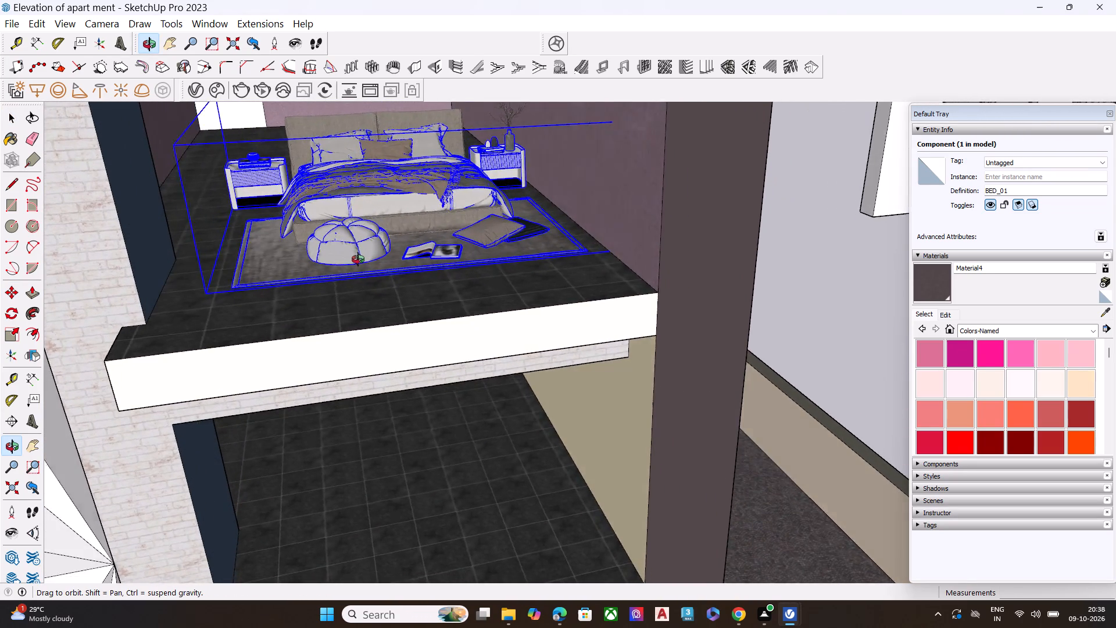
middle_drag(358, 259, 349, 257)
scroll(355, 237, up, 2)
scroll(446, 243, down, 6)
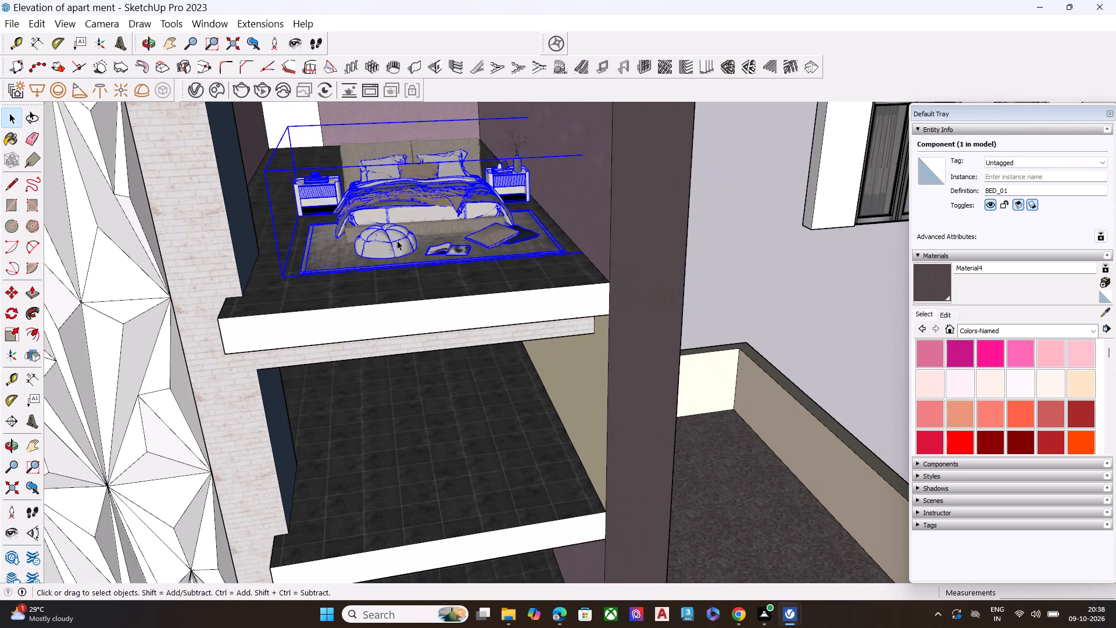
scroll(397, 245, down, 6)
middle_drag(416, 274, 408, 242)
scroll(437, 289, down, 4)
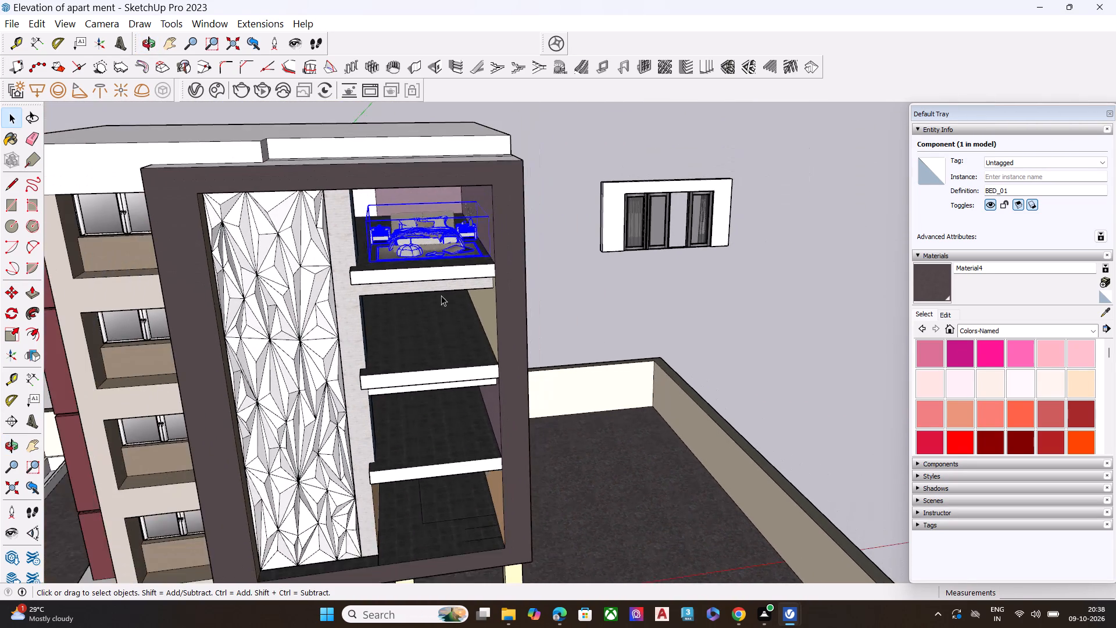
scroll(412, 170, up, 4)
middle_drag(420, 227, 405, 174)
scroll(403, 194, up, 2)
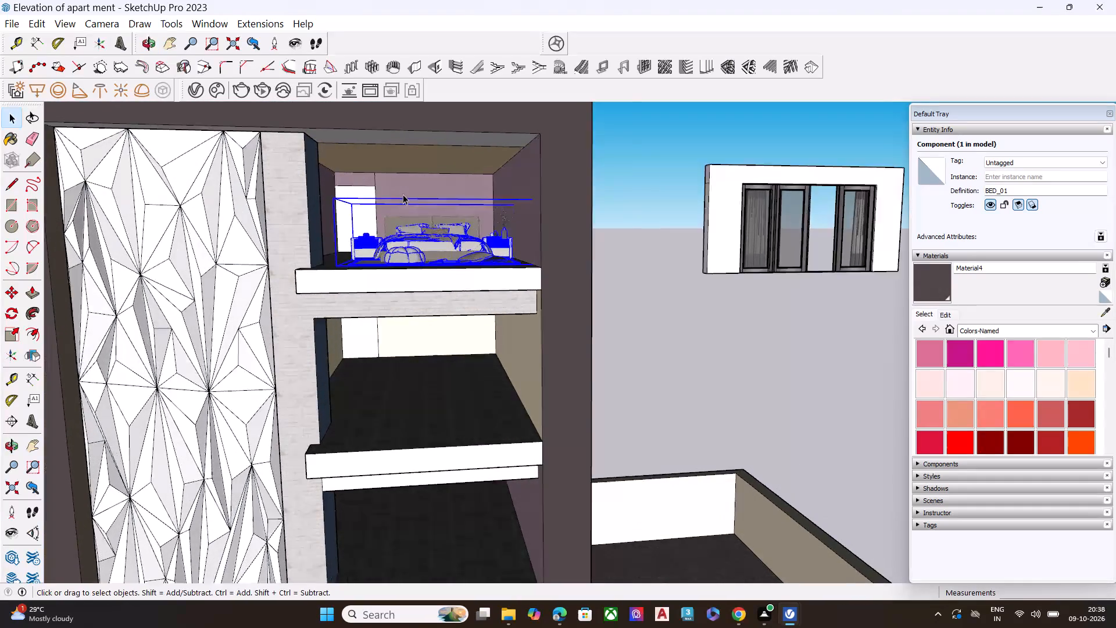
scroll(403, 194, up, 2)
middle_drag(435, 279, 437, 278)
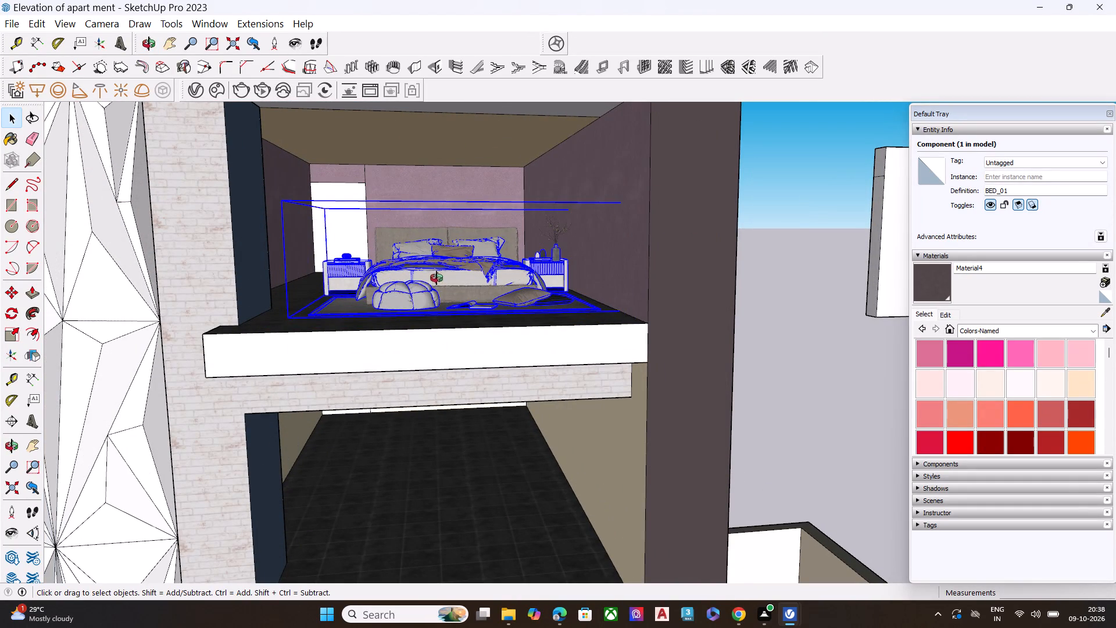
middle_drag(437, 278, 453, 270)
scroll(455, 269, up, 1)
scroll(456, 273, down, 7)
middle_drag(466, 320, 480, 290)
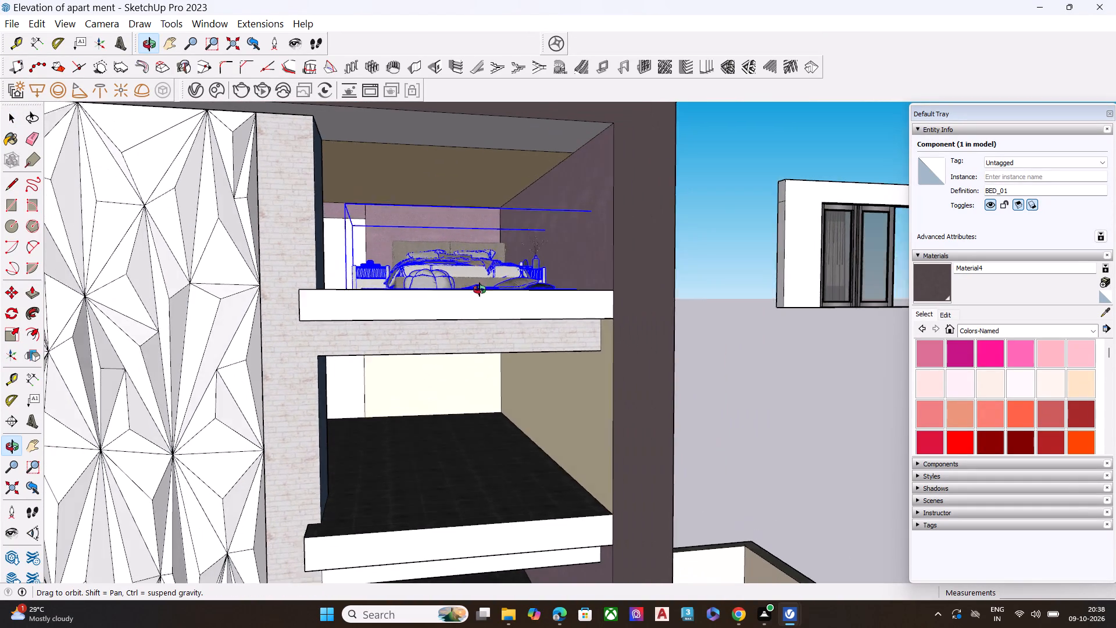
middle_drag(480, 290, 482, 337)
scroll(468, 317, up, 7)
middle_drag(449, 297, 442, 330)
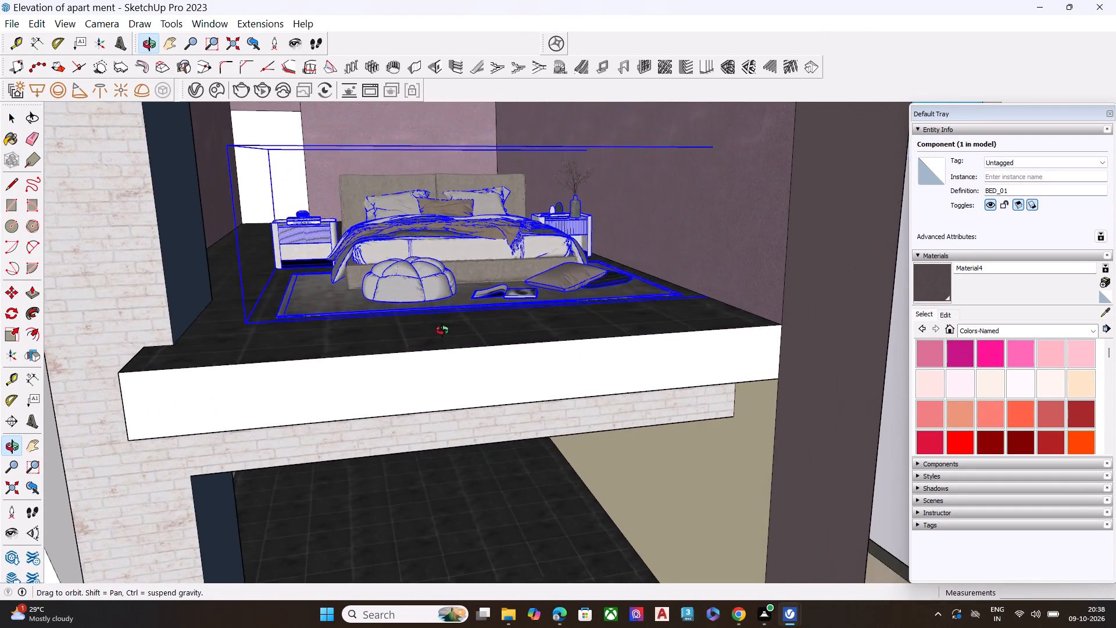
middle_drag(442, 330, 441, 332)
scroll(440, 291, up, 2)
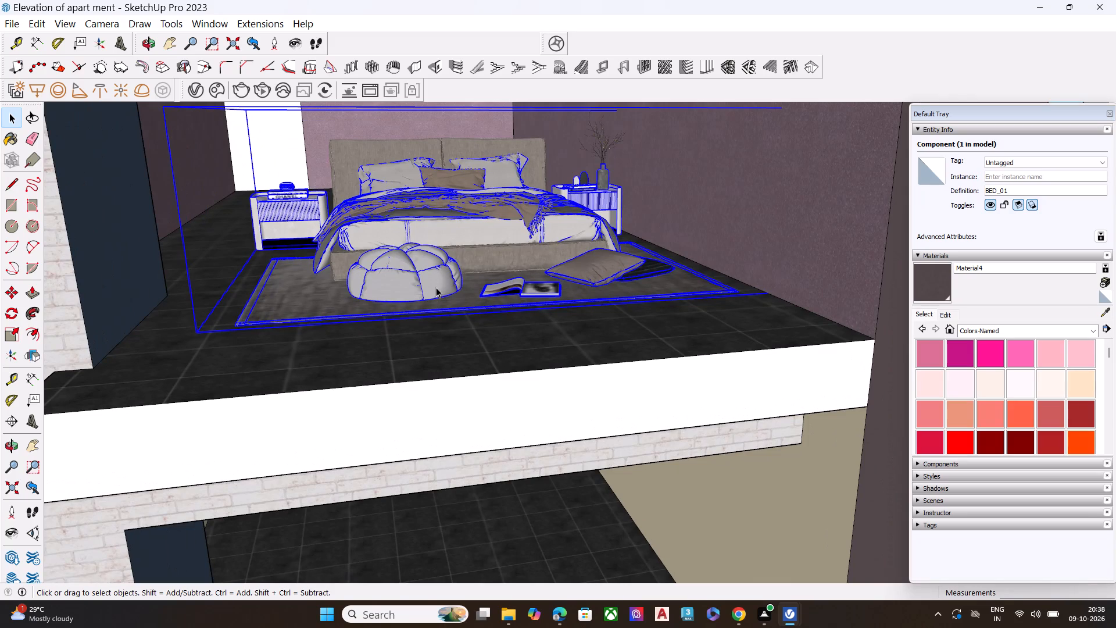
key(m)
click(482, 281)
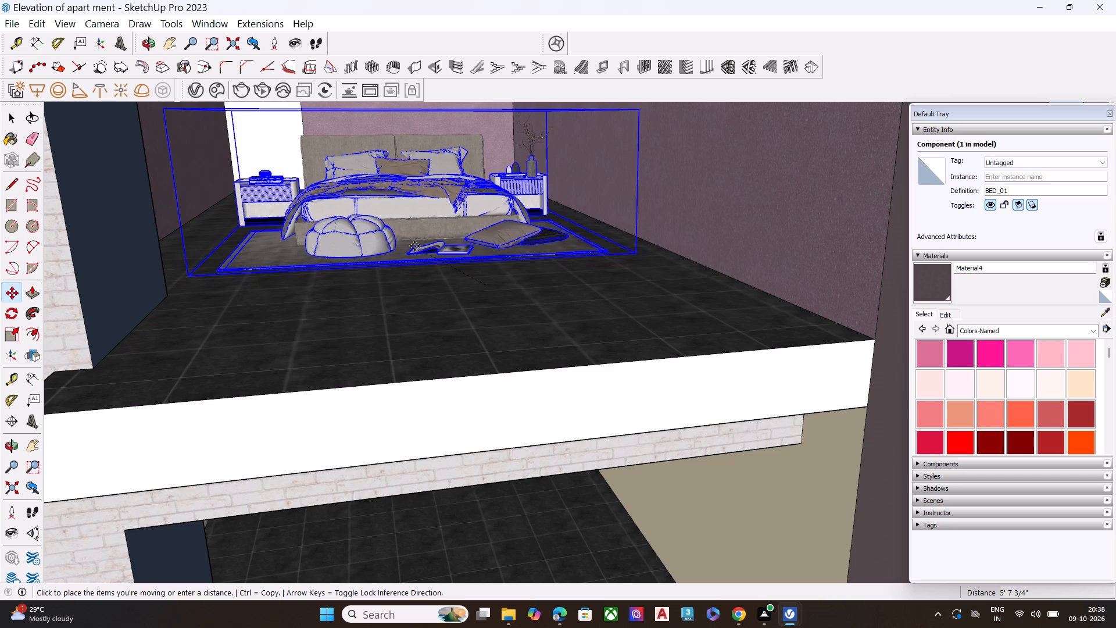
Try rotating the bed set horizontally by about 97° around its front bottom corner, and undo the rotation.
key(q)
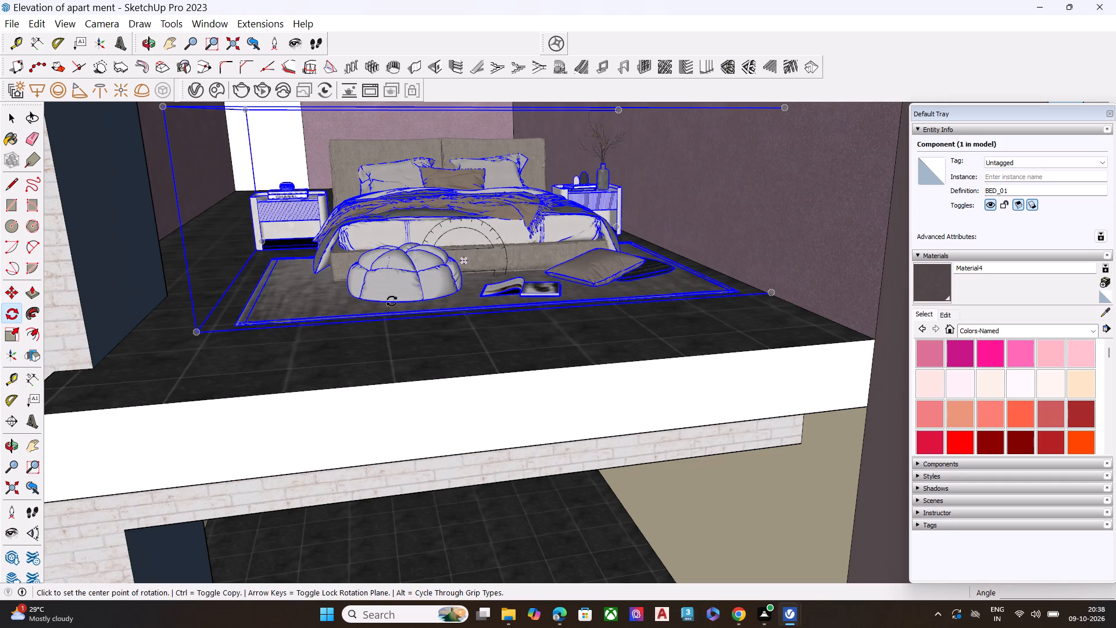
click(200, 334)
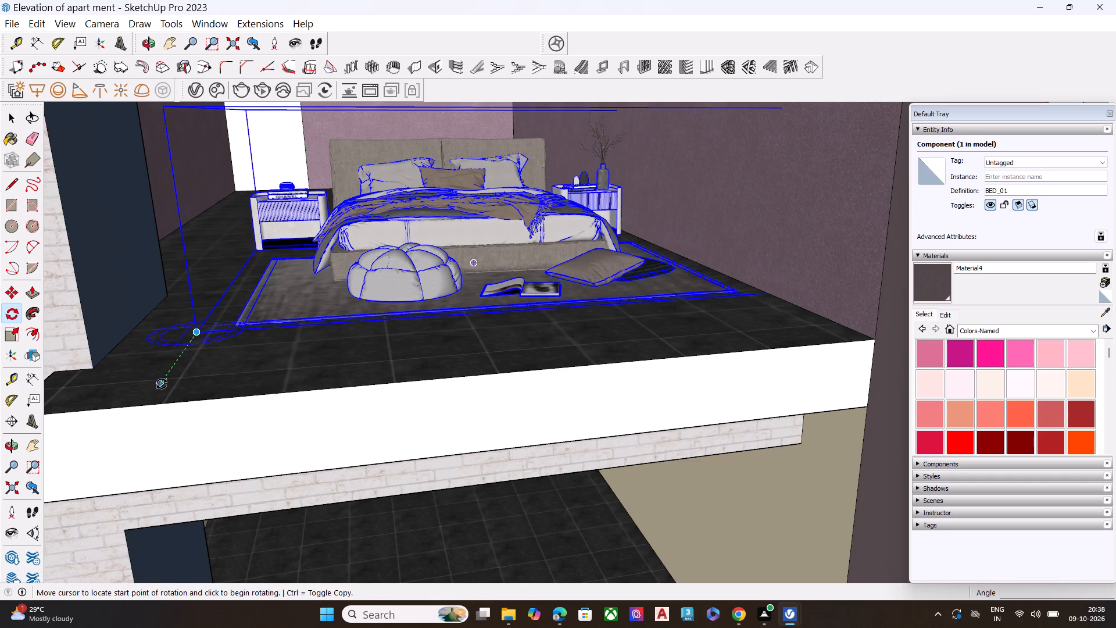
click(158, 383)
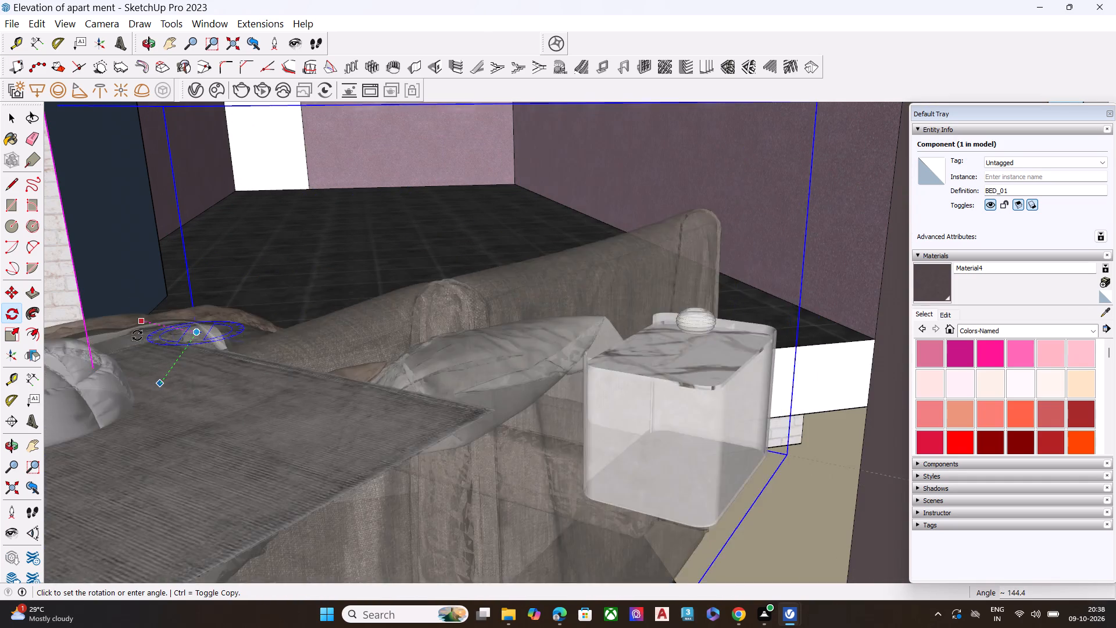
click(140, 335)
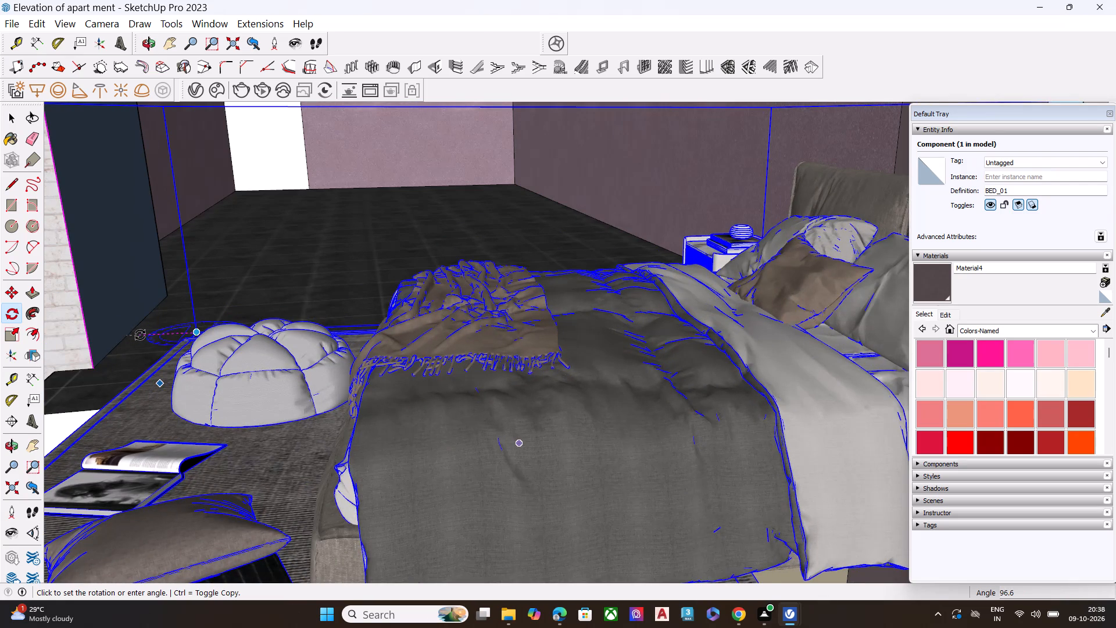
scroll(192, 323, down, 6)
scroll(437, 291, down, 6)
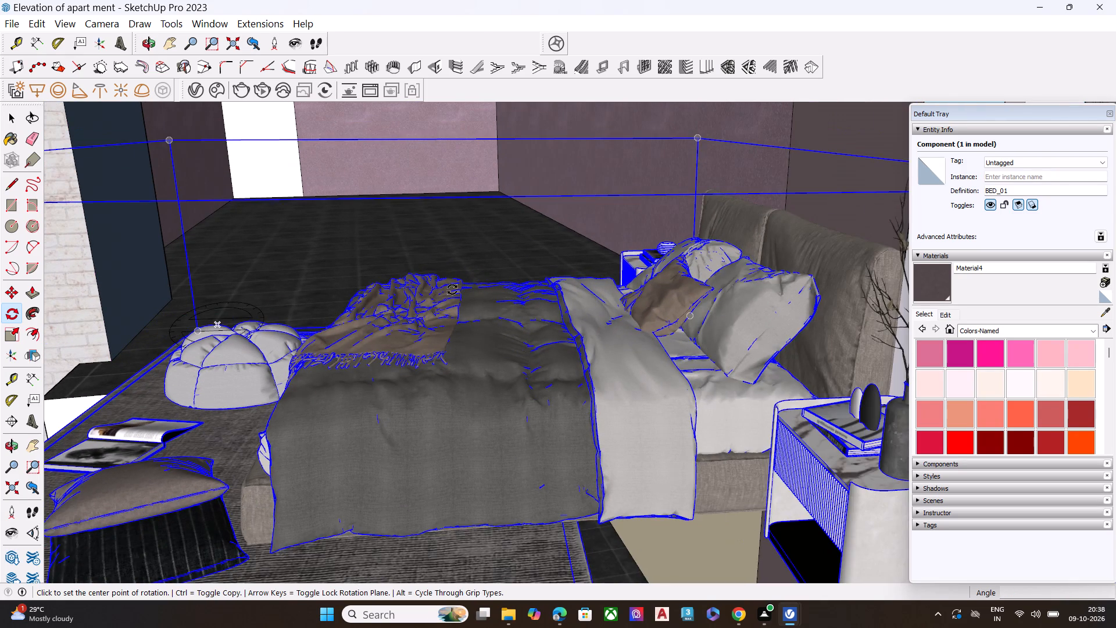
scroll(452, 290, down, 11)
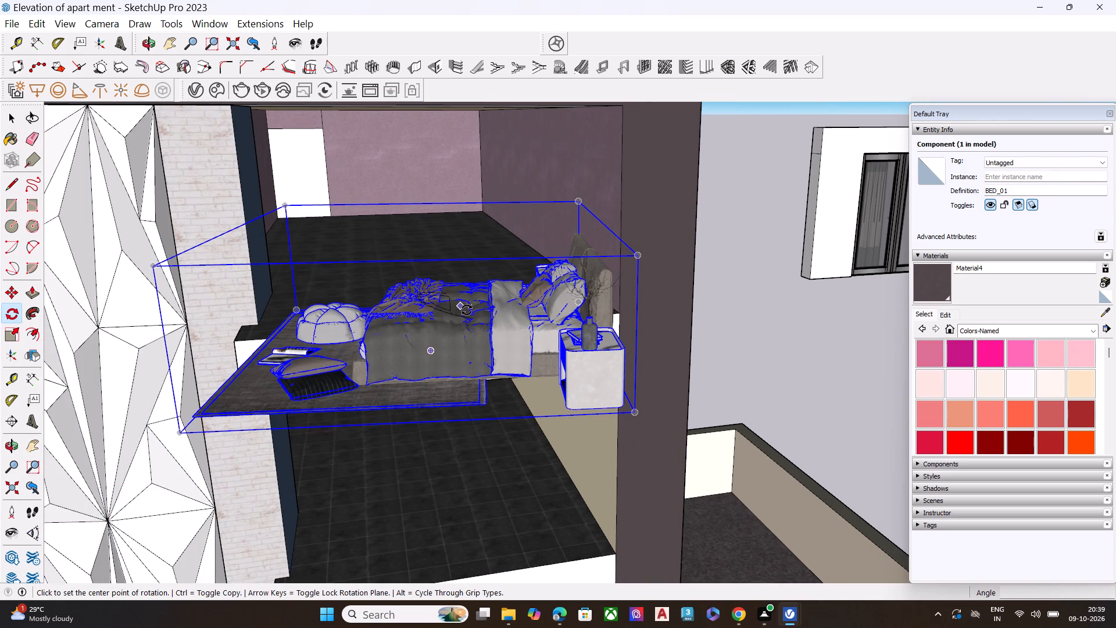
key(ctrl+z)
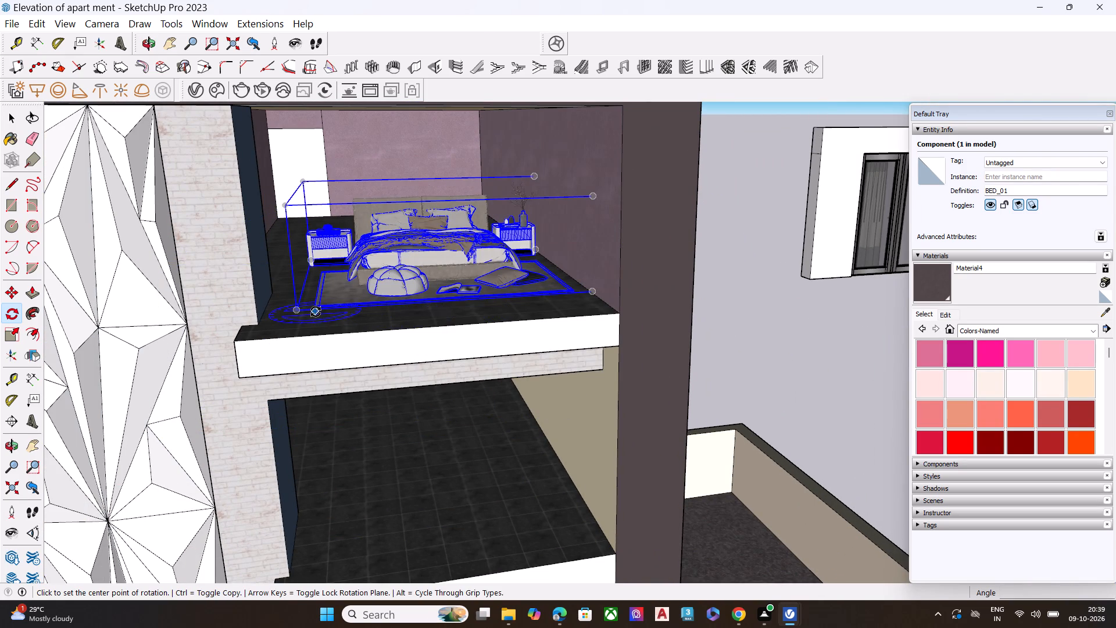
Rotate the bed set 90° horizontally around a floor point beside its front bottom corner, so the headboard faces the side wall.
click(315, 312)
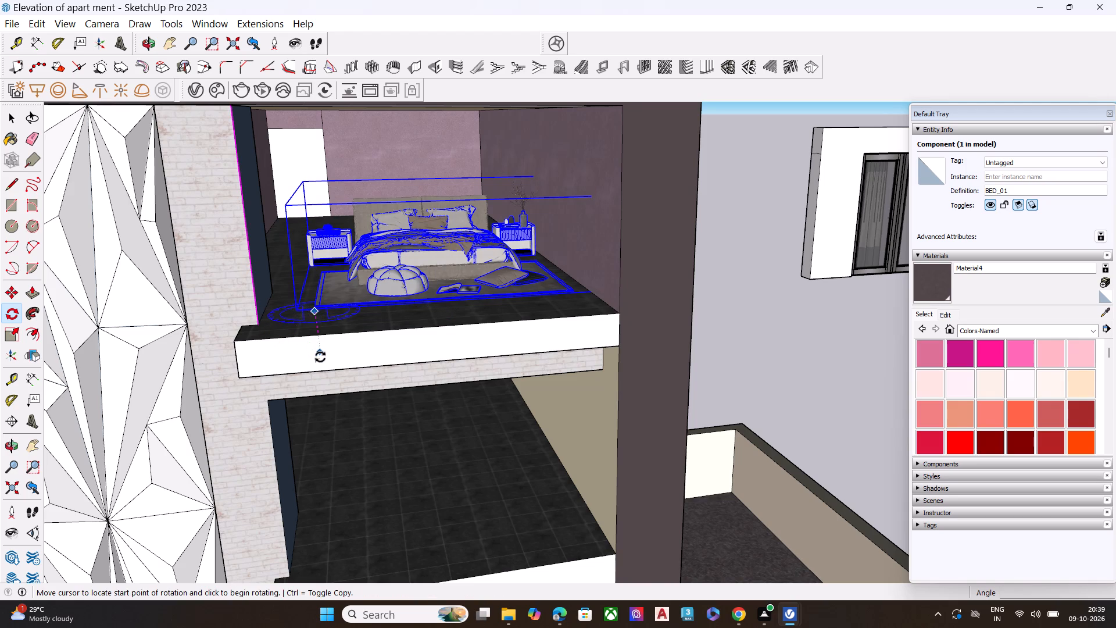
click(305, 361)
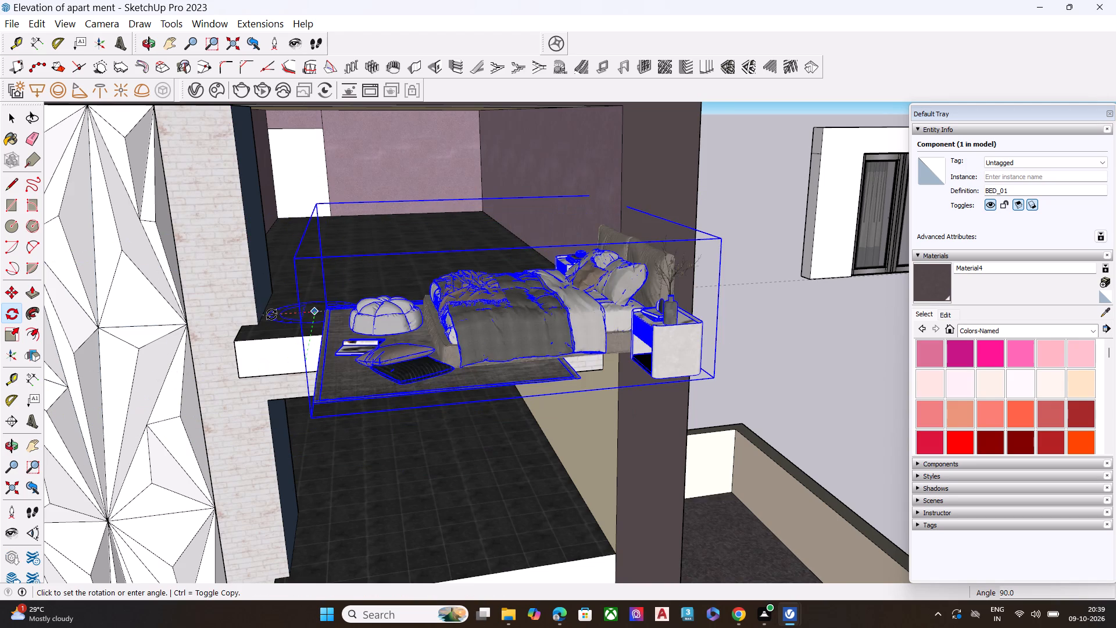
scroll(271, 315, up, 11)
middle_drag(301, 345, 500, 474)
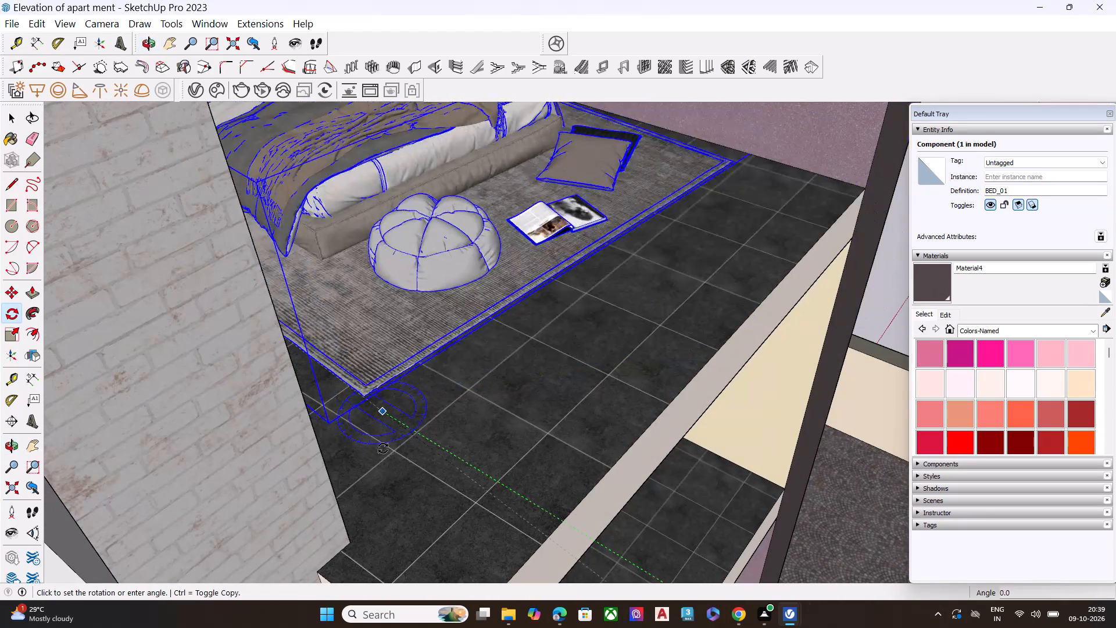
click(343, 439)
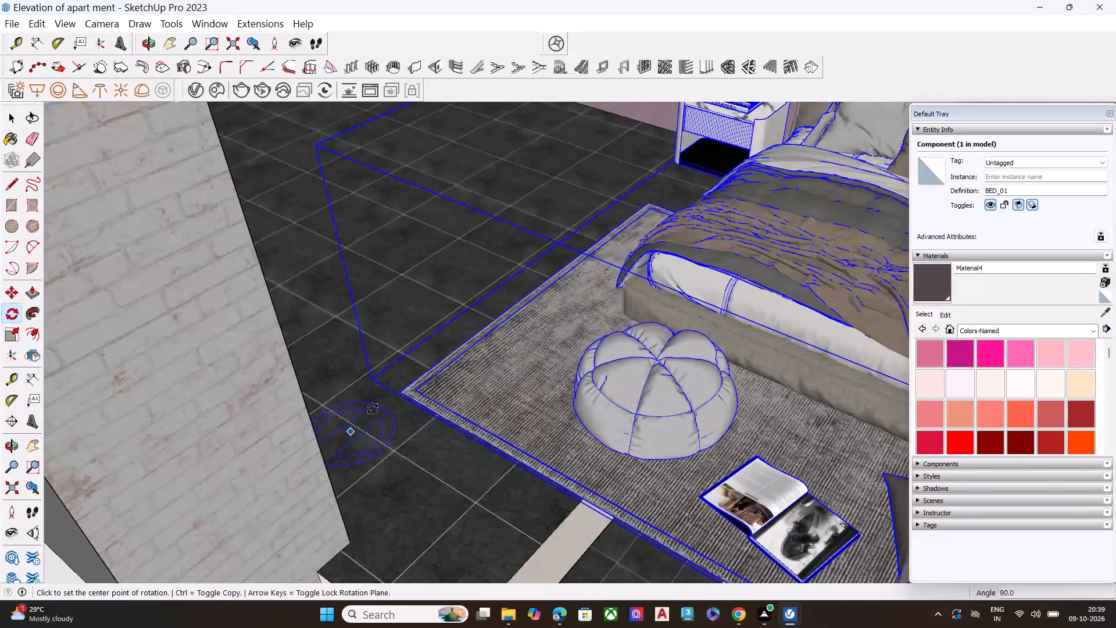
key(space)
Move the bed set by its bottom corner beside the vase nightstand about 22' 9" into the top-floor room, with the headboard at the side wall.
scroll(365, 344, down, 8)
scroll(452, 369, down, 9)
middle_drag(606, 381, 508, 362)
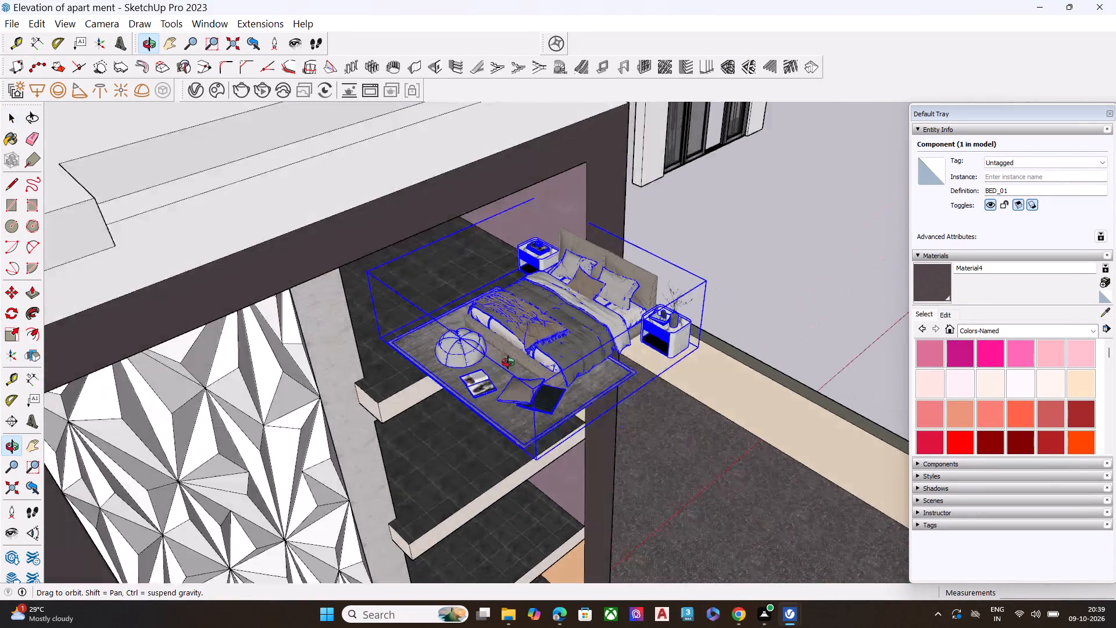
middle_drag(508, 362, 487, 351)
scroll(610, 283, up, 1)
scroll(663, 337, up, 6)
scroll(663, 355, down, 2)
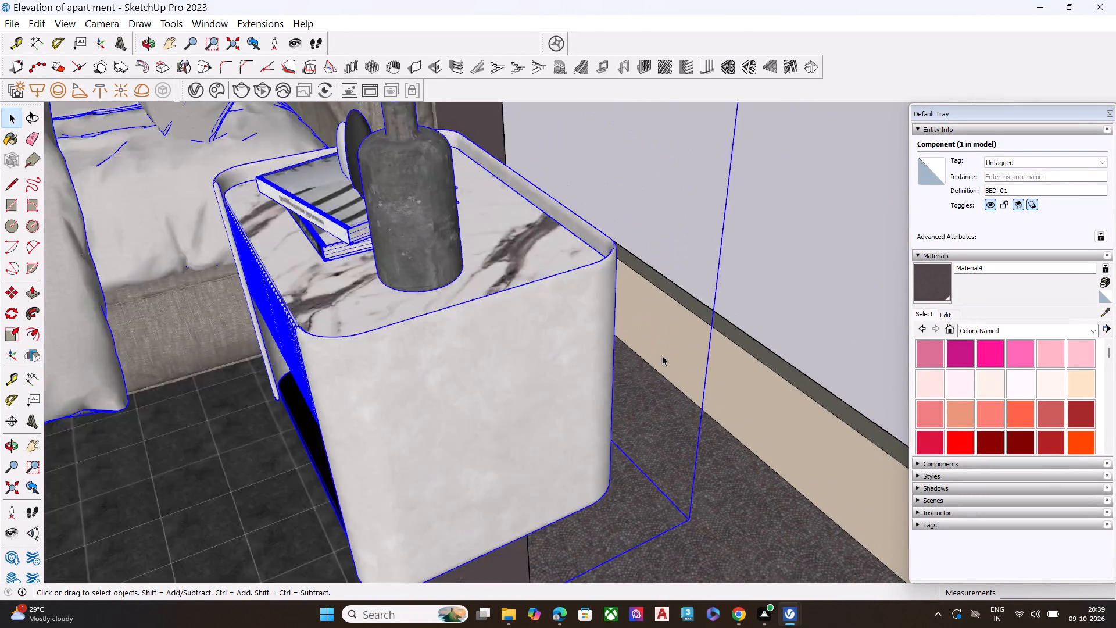
scroll(662, 355, down, 3)
scroll(661, 366, up, 2)
key(m)
click(671, 382)
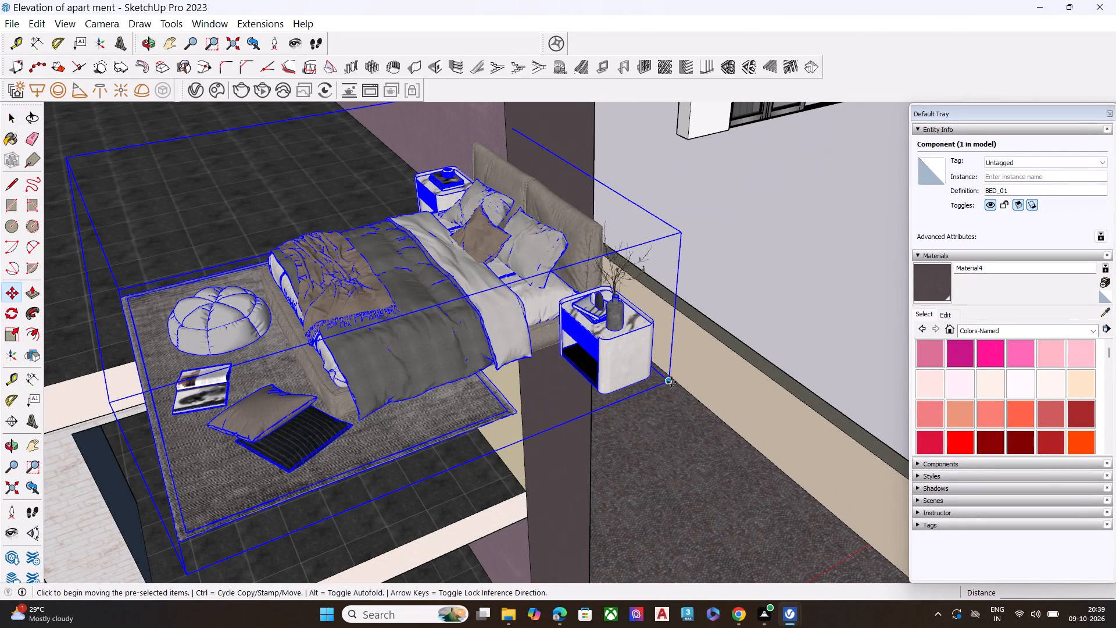
scroll(458, 314, down, 8)
middle_drag(470, 311, 425, 237)
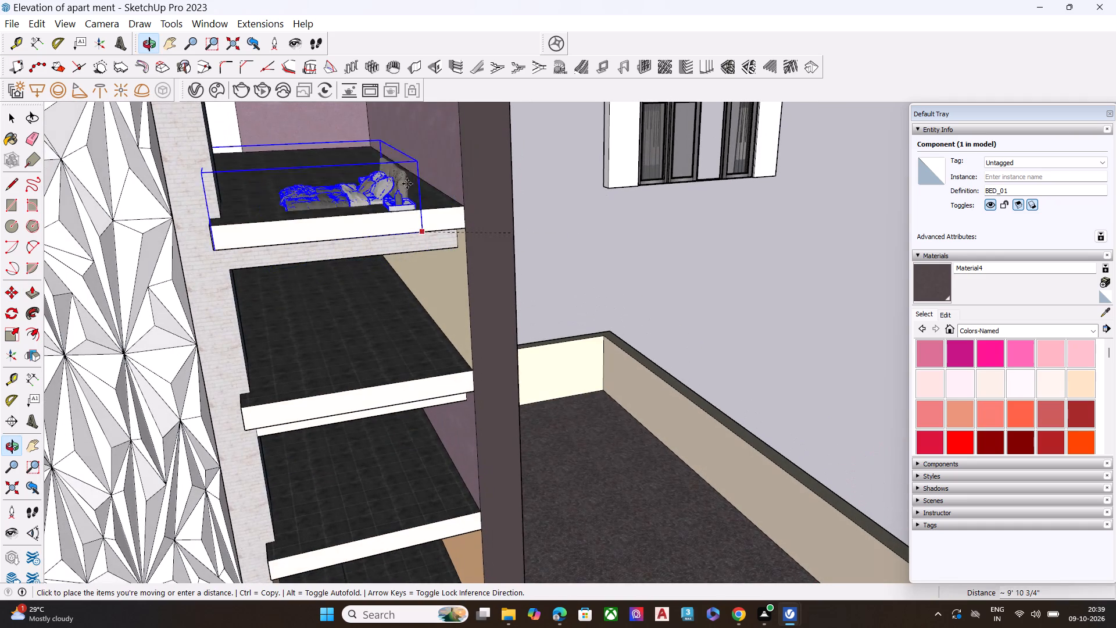
scroll(382, 144, up, 7)
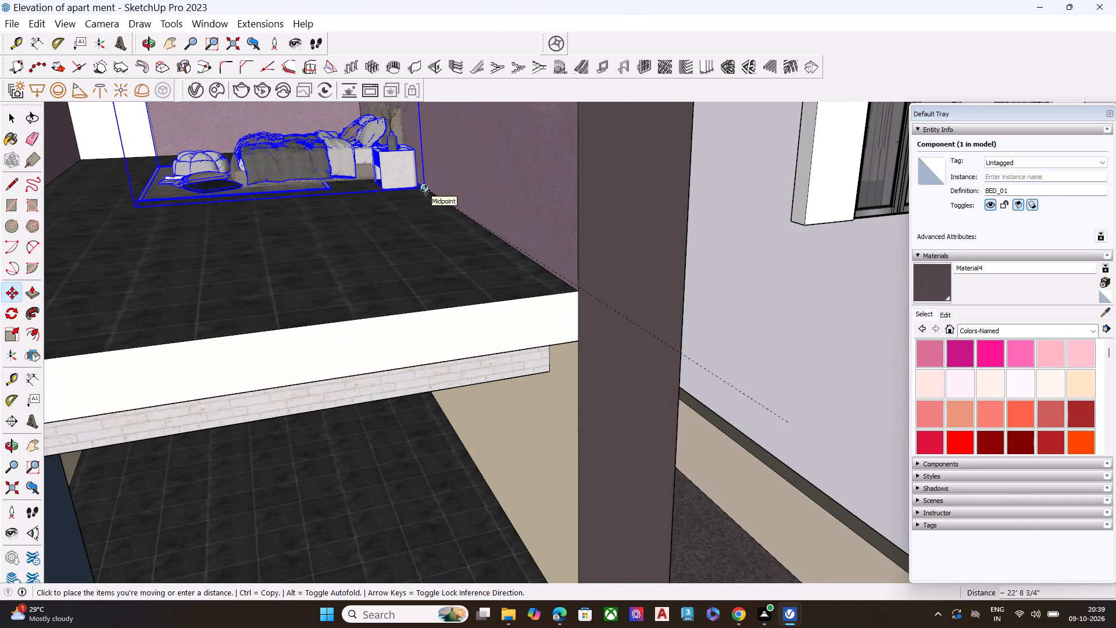
click(430, 194)
key(space)
Examine how the rotated bed set sits on the top-floor room's floor and against the side wall.
scroll(400, 219, down, 7)
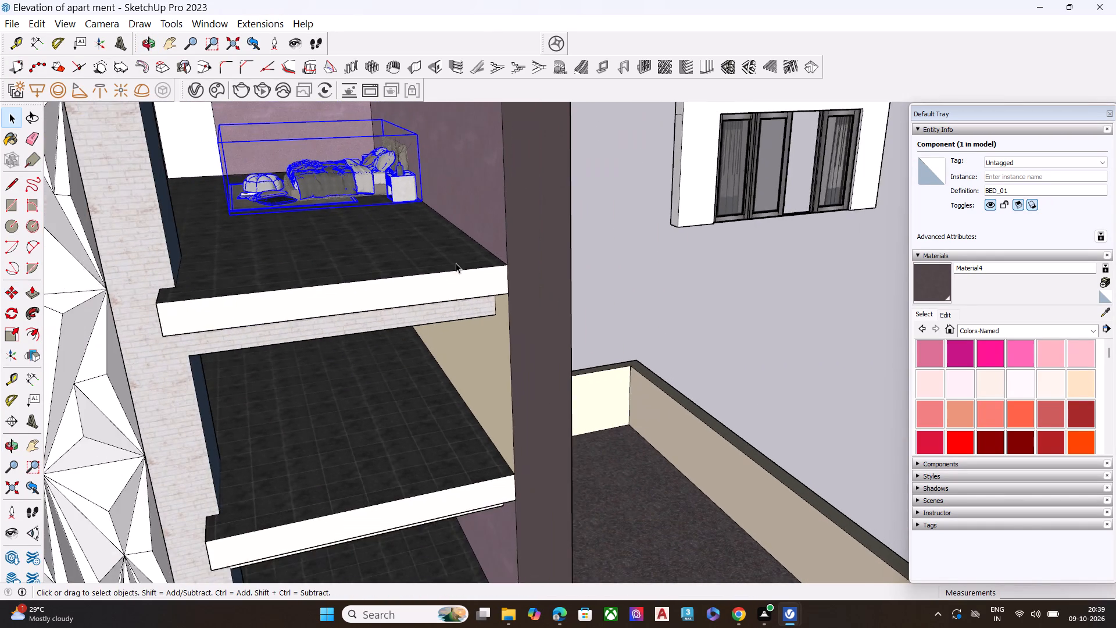
scroll(382, 266, down, 2)
scroll(382, 266, up, 1)
scroll(382, 266, down, 5)
middle_drag(367, 283, 402, 242)
scroll(366, 187, up, 8)
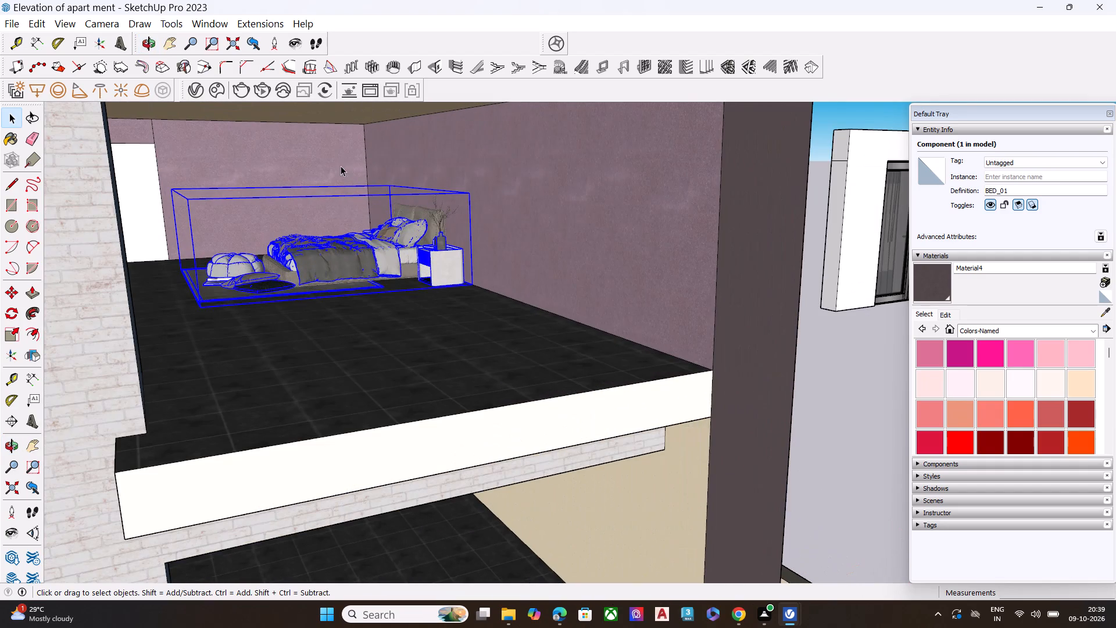
scroll(317, 297, down, 7)
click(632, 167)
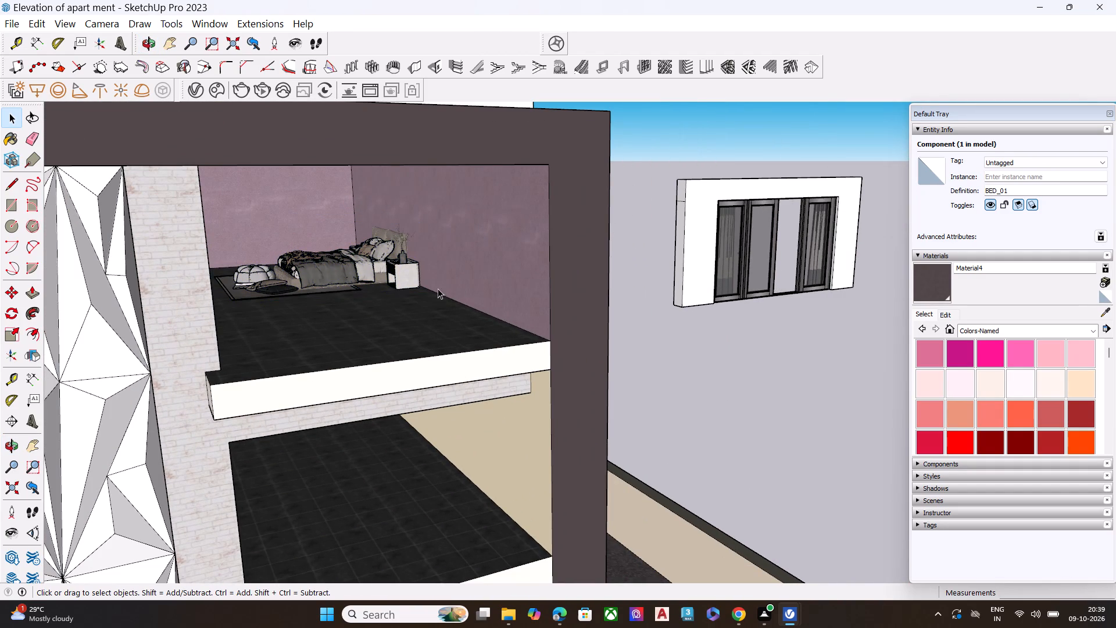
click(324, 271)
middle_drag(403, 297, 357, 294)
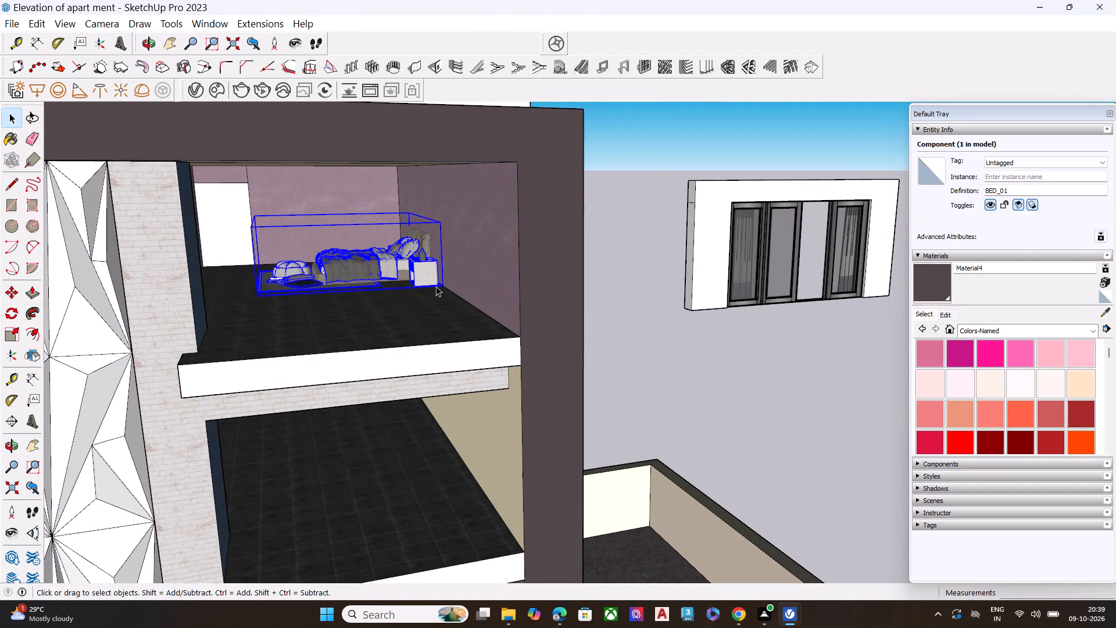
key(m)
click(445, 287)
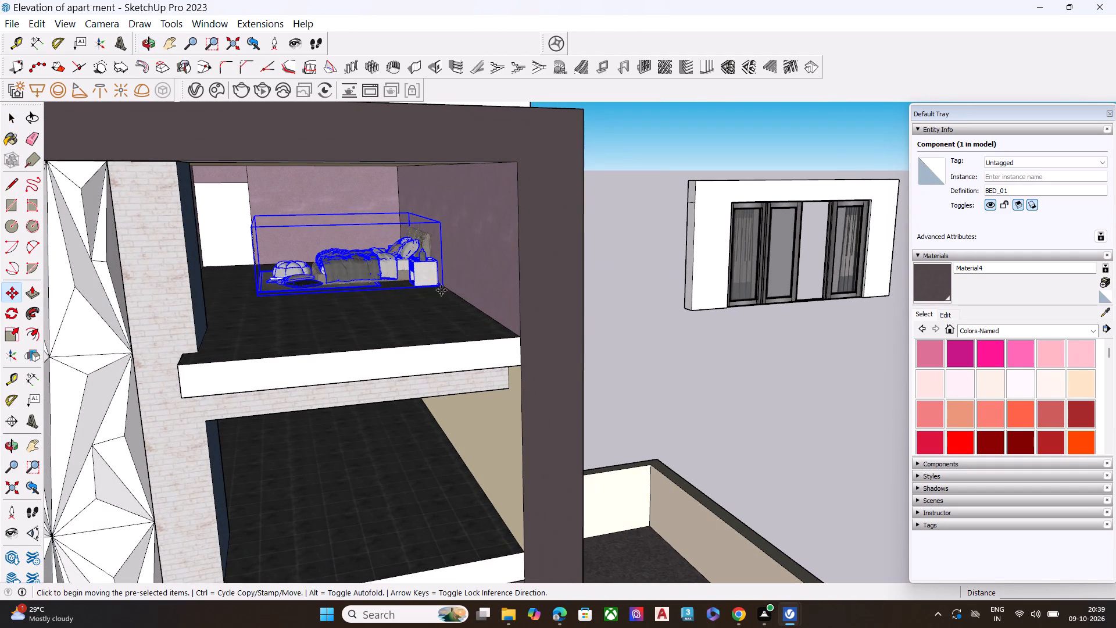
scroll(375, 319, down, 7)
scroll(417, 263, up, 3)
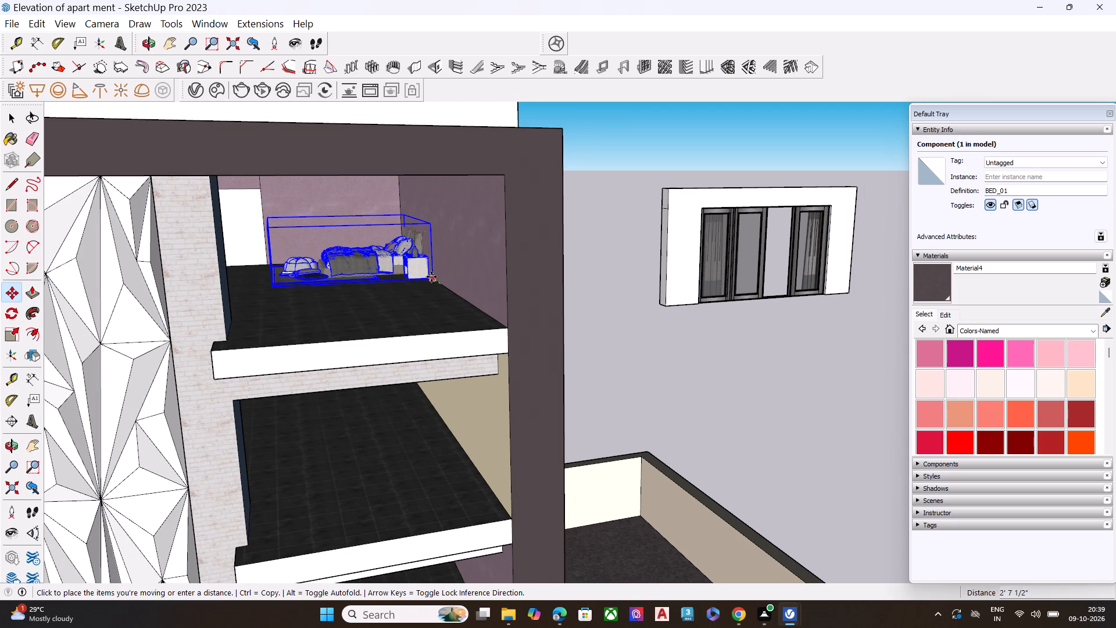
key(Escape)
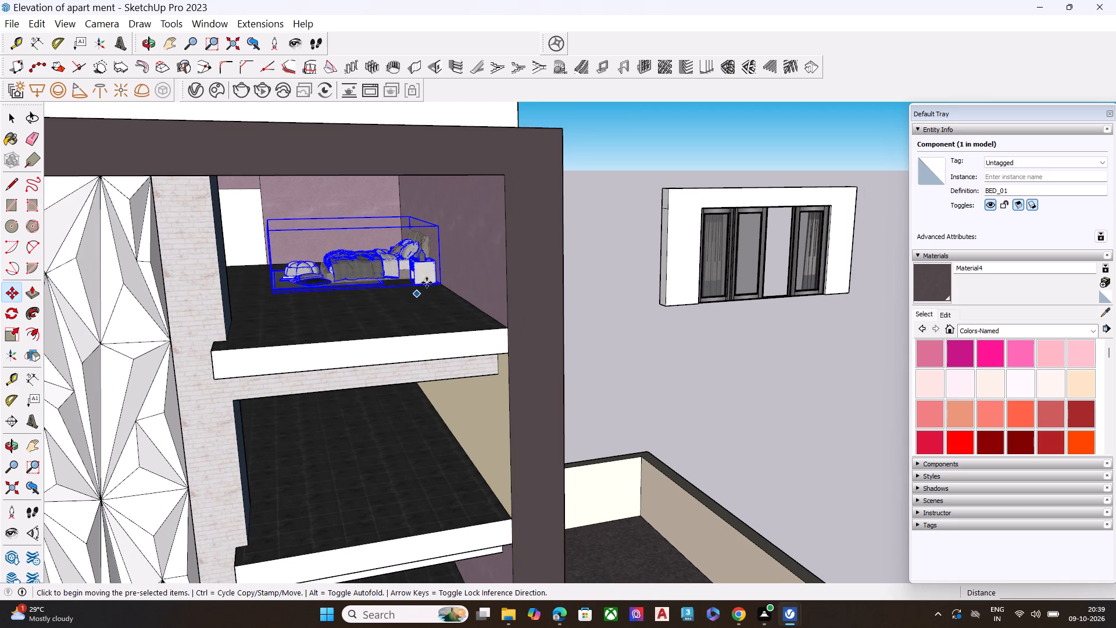
Copy the bed set by its bottom nightstand corner 9' 8 1/2" straight down onto the floor of the room below.
click(439, 285)
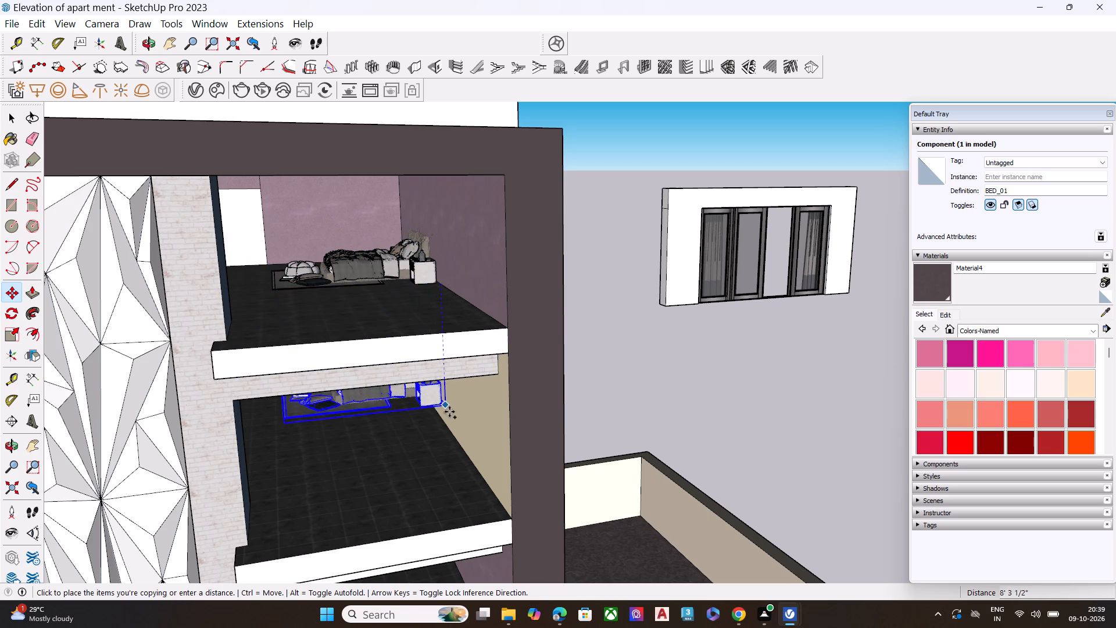
middle_drag(446, 410, 403, 330)
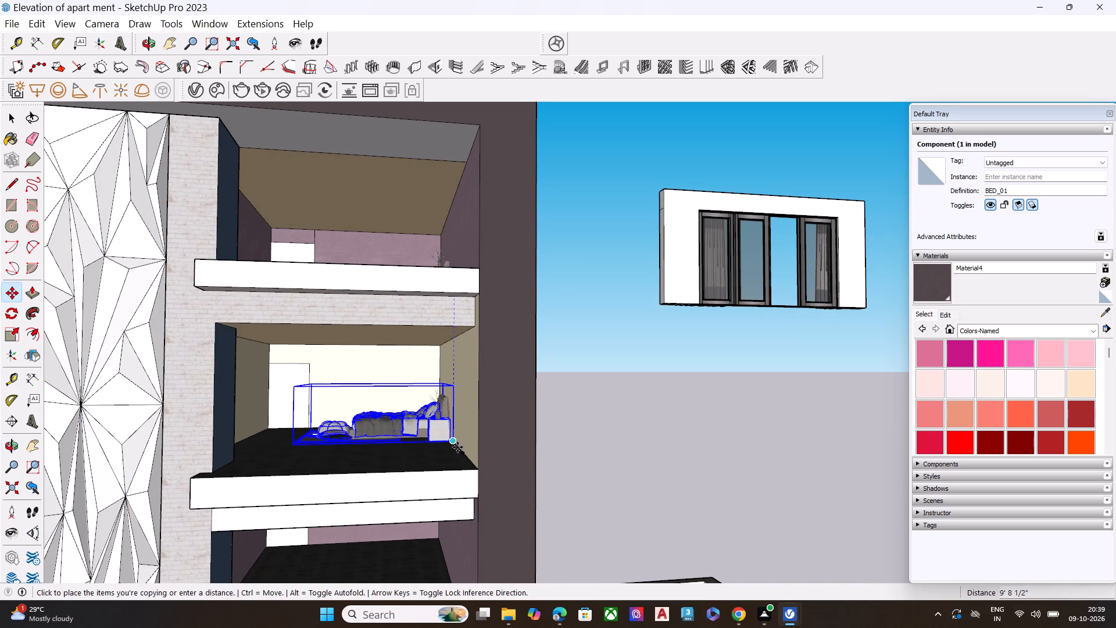
middle_drag(457, 448, 467, 527)
scroll(457, 448, up, 1)
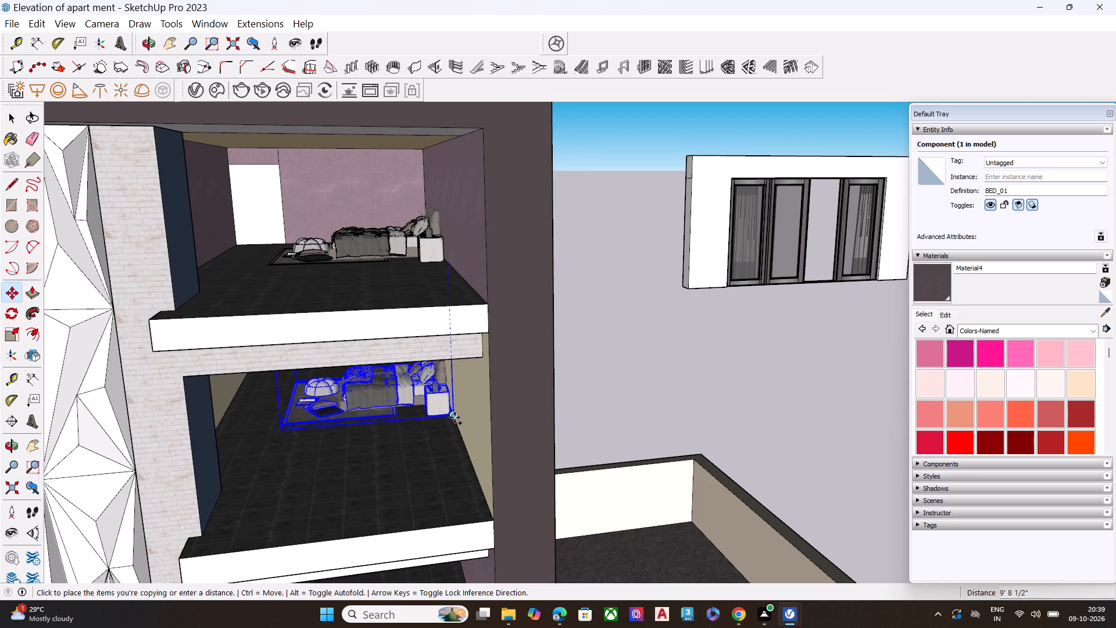
click(455, 418)
Copy the bed set by its bottom nightstand corner 10' 3 1/2" straight down onto the floor of the third room from the top.
scroll(369, 408, down, 5)
middle_drag(391, 422, 374, 348)
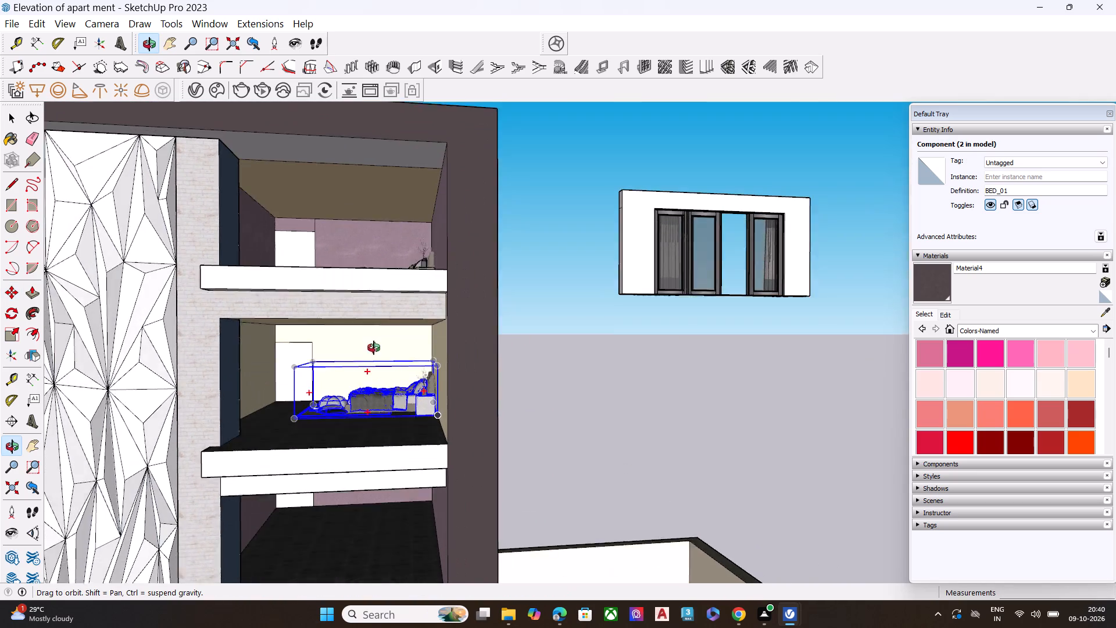
middle_drag(374, 348, 377, 345)
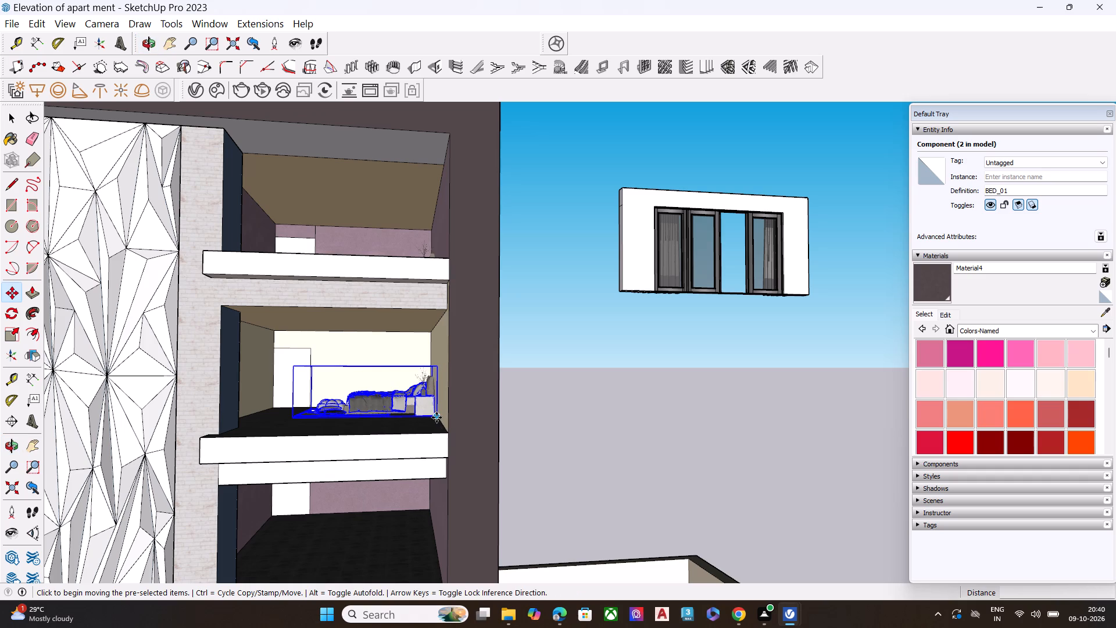
click(437, 418)
scroll(436, 418, up, 5)
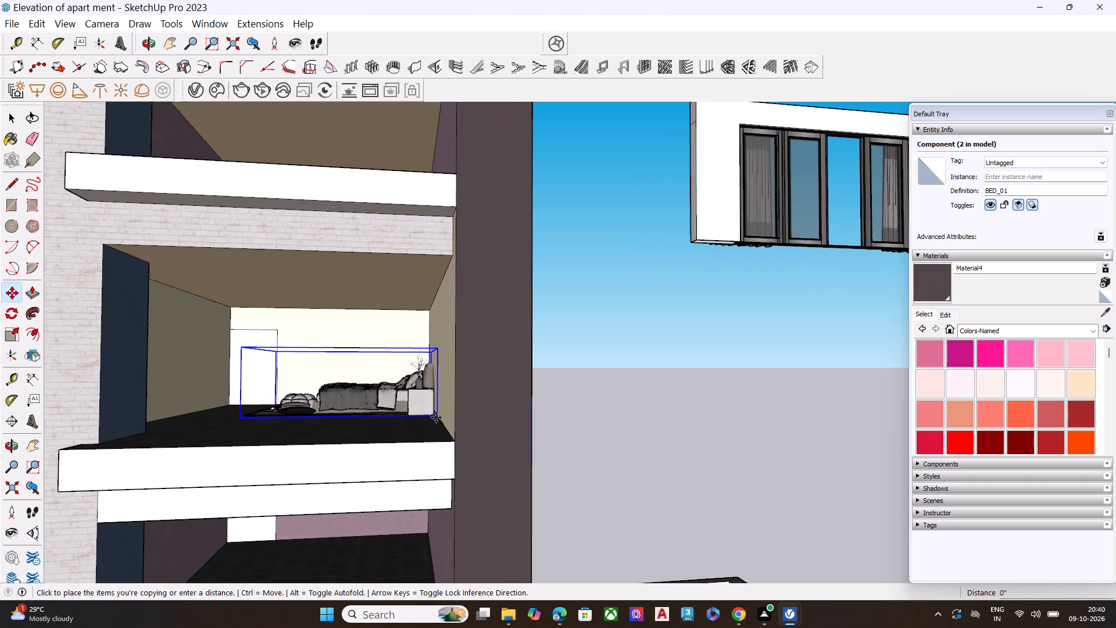
scroll(436, 412, down, 7)
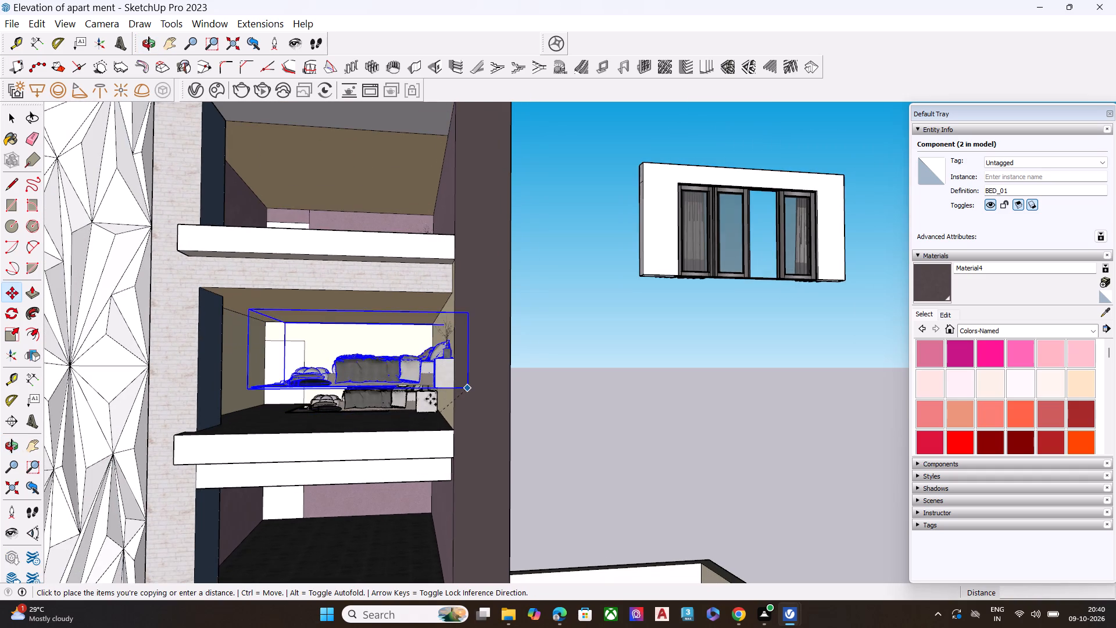
scroll(408, 451, down, 1)
middle_drag(414, 520, 416, 491)
scroll(421, 341, down, 4)
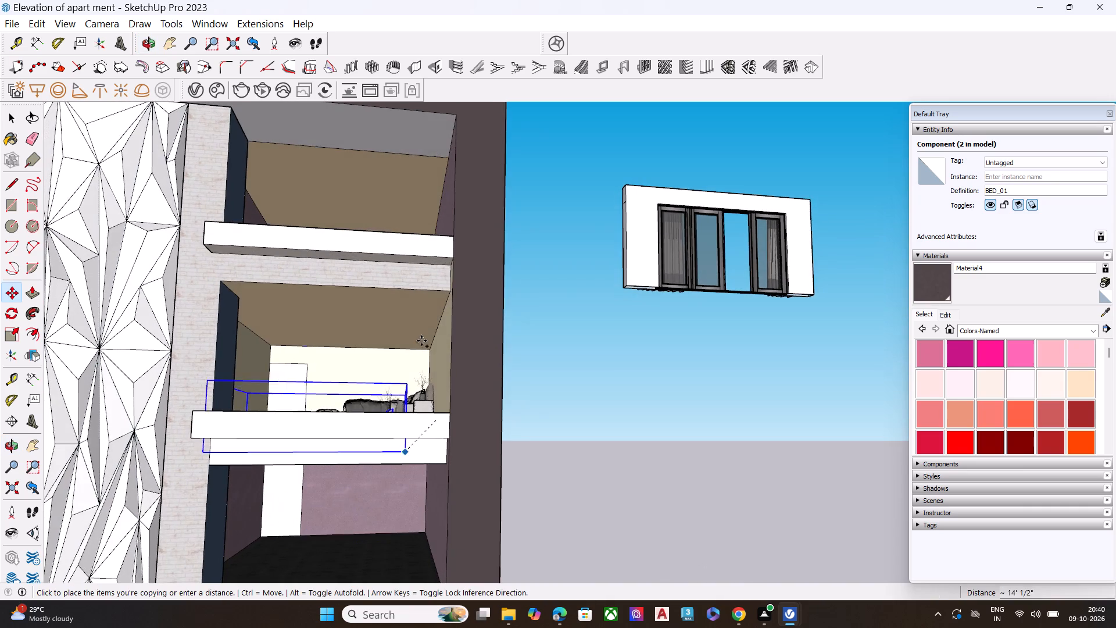
scroll(421, 341, down, 10)
middle_drag(421, 461, 427, 479)
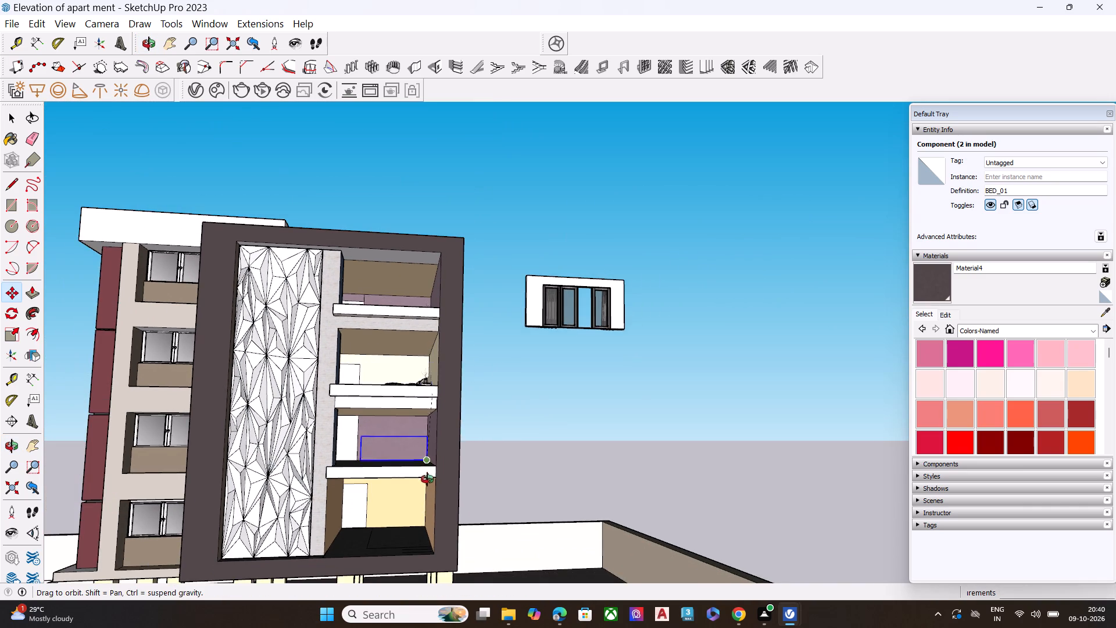
middle_drag(427, 479, 427, 480)
scroll(425, 472, up, 14)
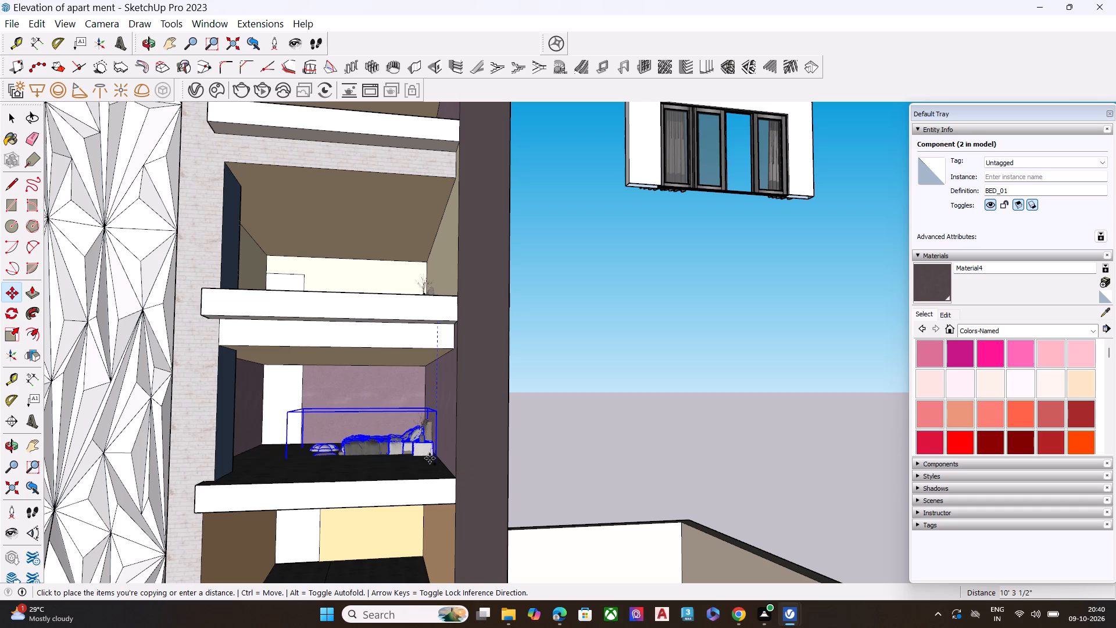
click(430, 455)
Copy the bed set by the same bottom corner about 10' 4 1/2" down onto the lowest room's floor, and clear the selection.
scroll(364, 391, down, 5)
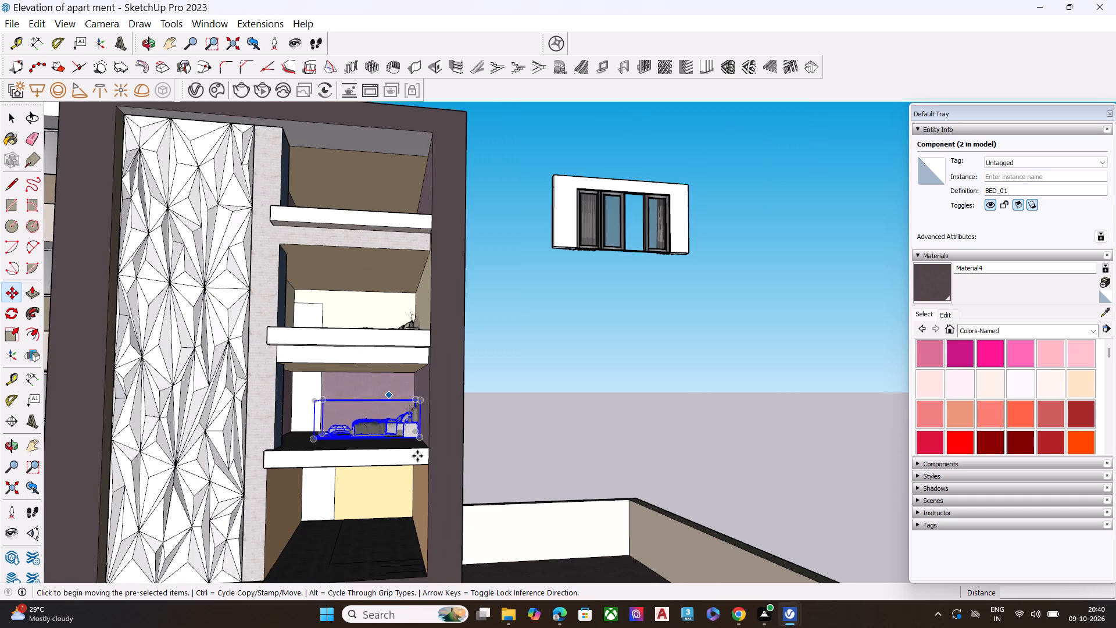
click(420, 440)
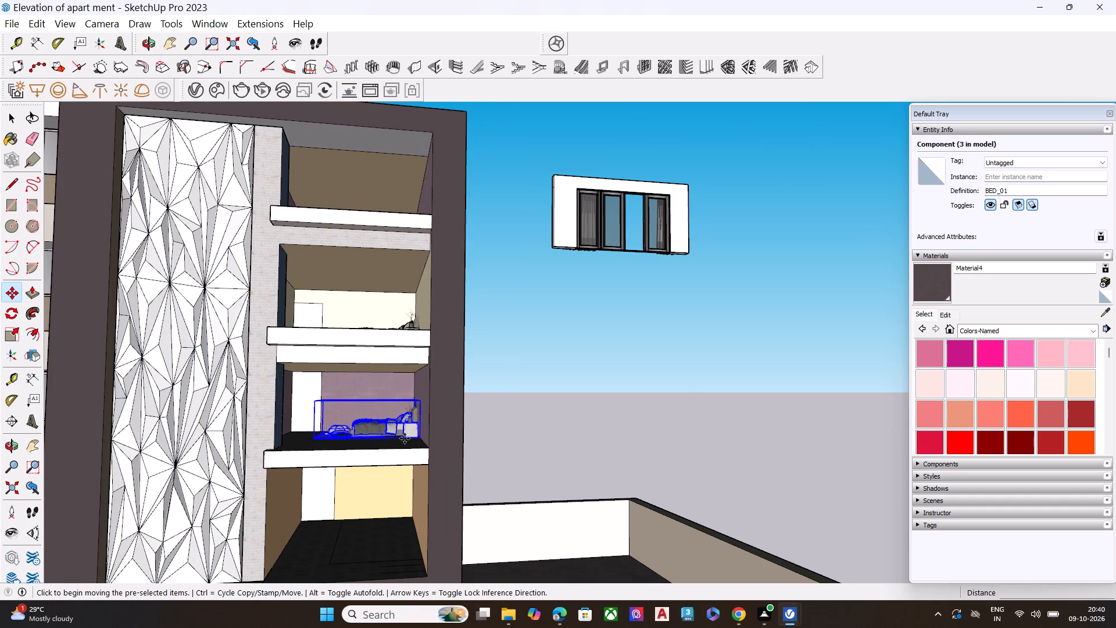
scroll(425, 460, down, 3)
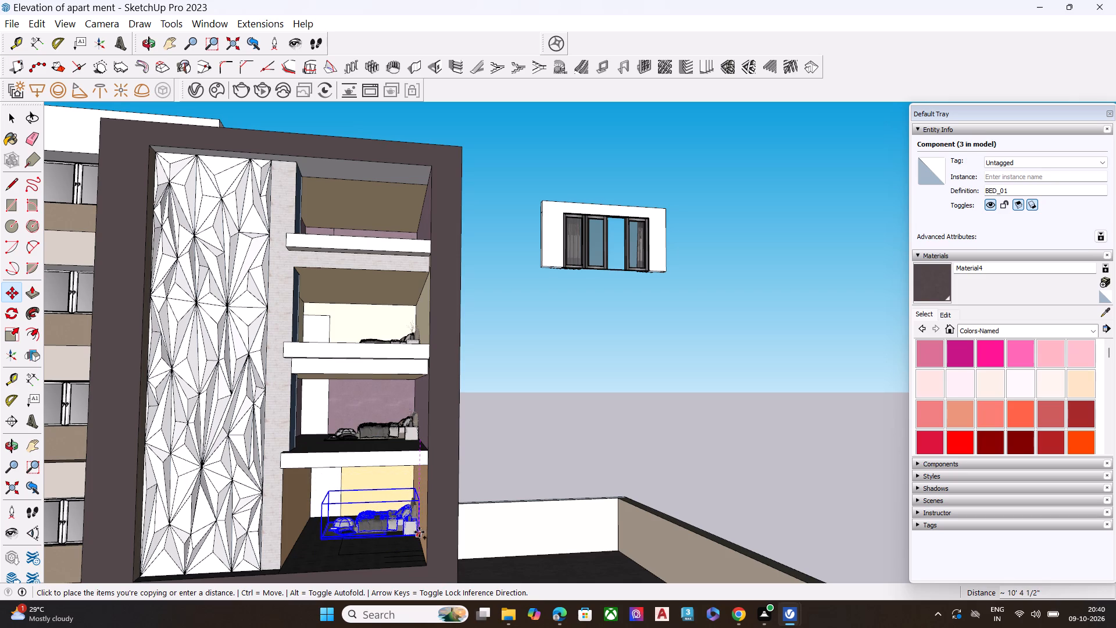
click(419, 534)
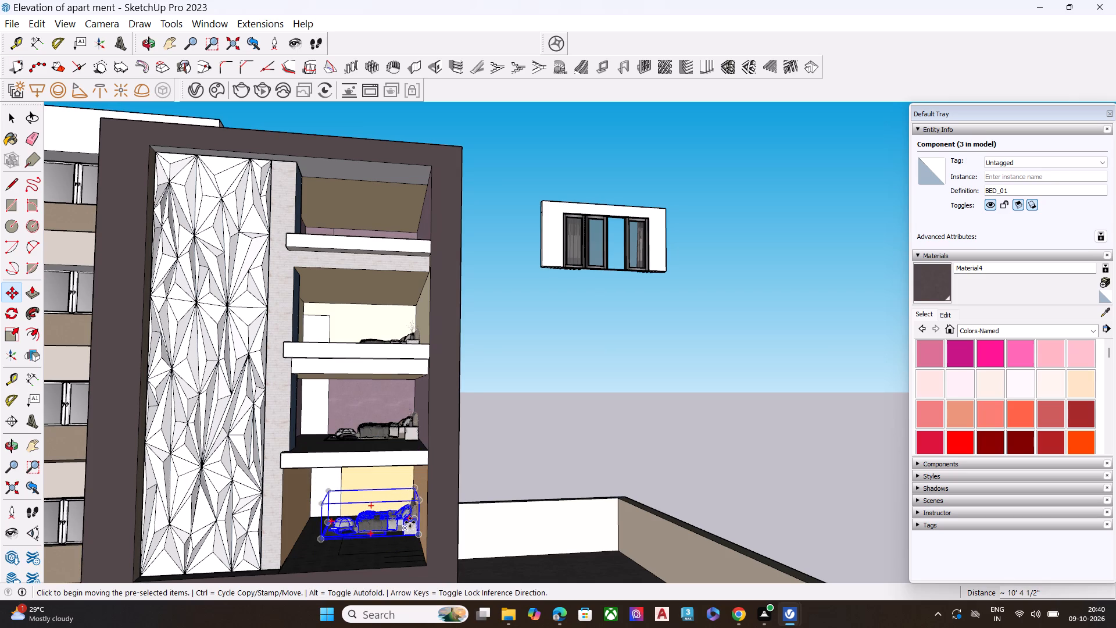
key(space)
click(538, 420)
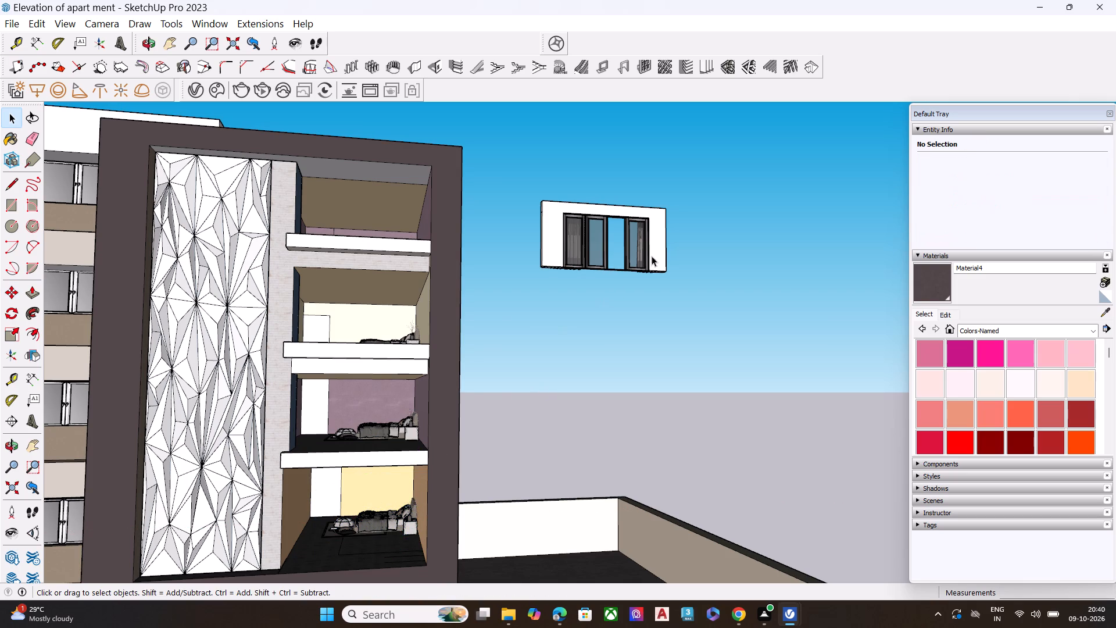
Move the curtained window wall beside the building 24' 2" by its upper corner into the top-floor balcony opening, against the brick-side wall.
scroll(659, 199, up, 5)
drag(724, 345, 485, 170)
middle_drag(519, 208, 502, 368)
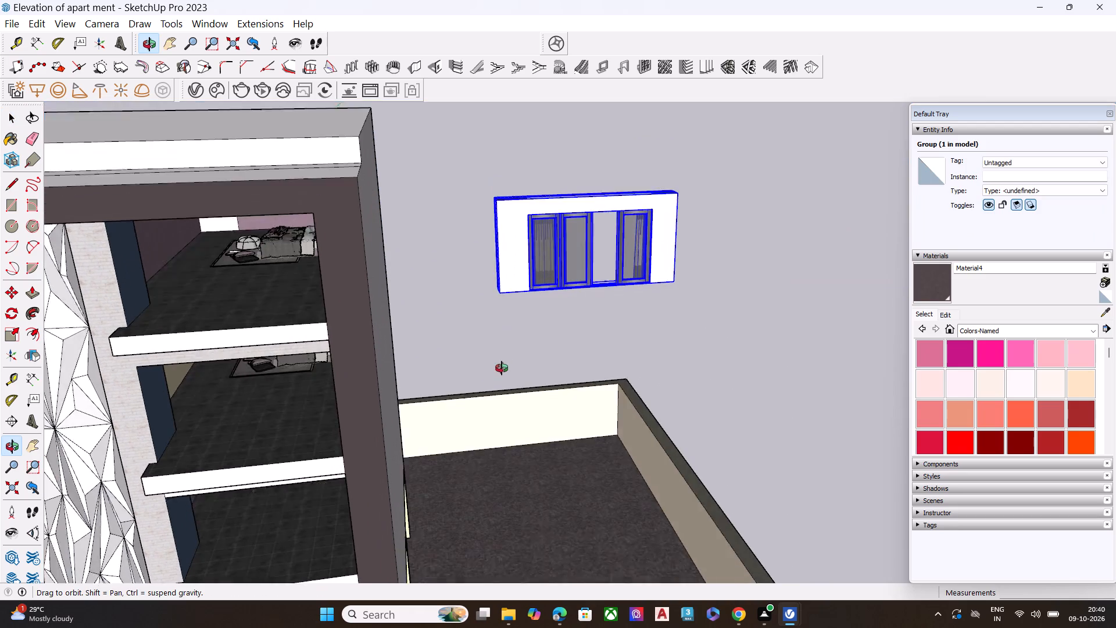
scroll(500, 247, up, 1)
key(m)
scroll(497, 202, up, 1)
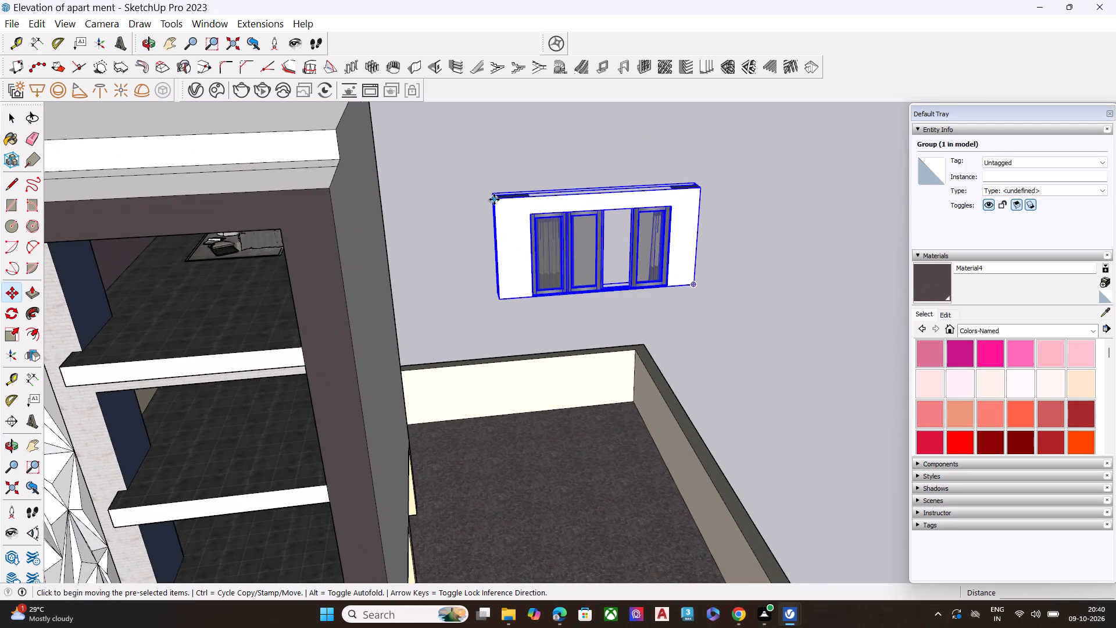
click(494, 198)
scroll(592, 314, down, 4)
middle_drag(160, 324, 159, 284)
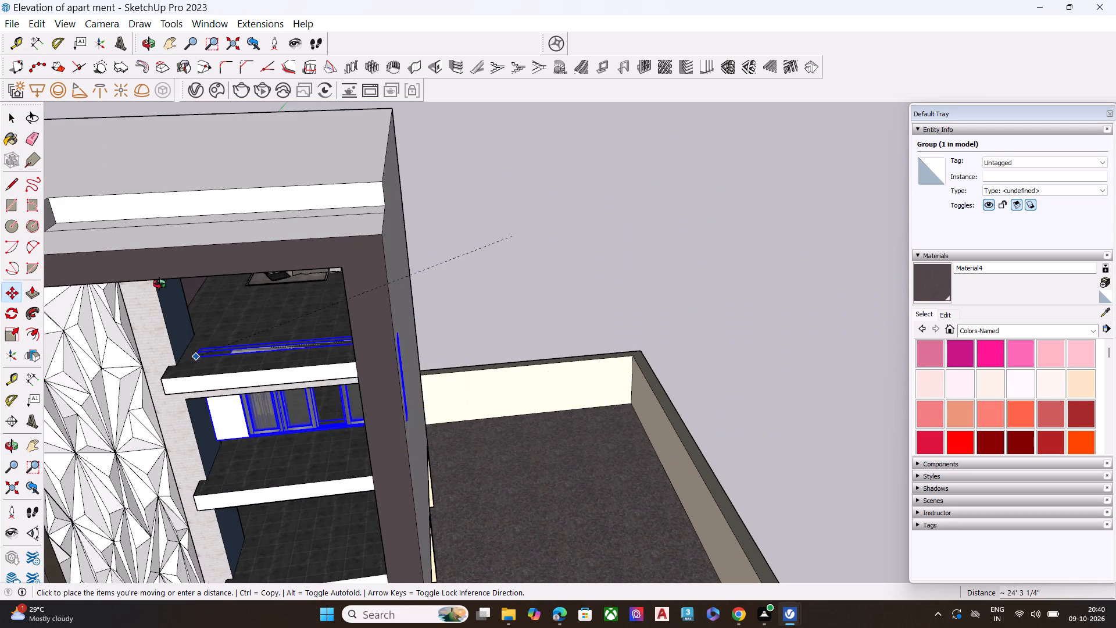
middle_drag(159, 284, 185, 212)
scroll(214, 158, up, 1)
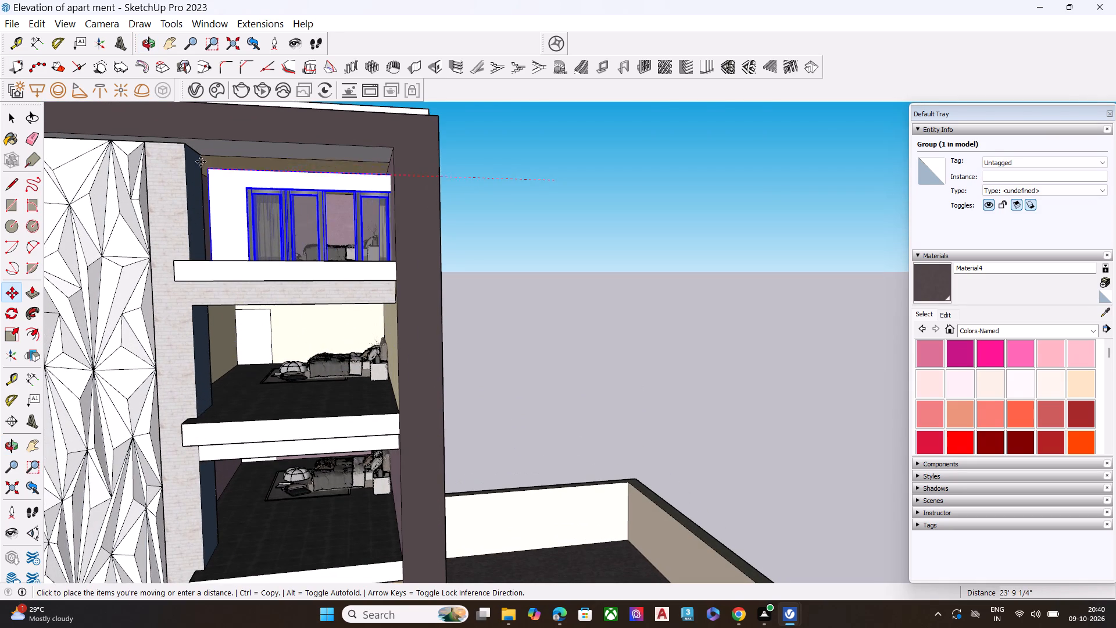
click(200, 158)
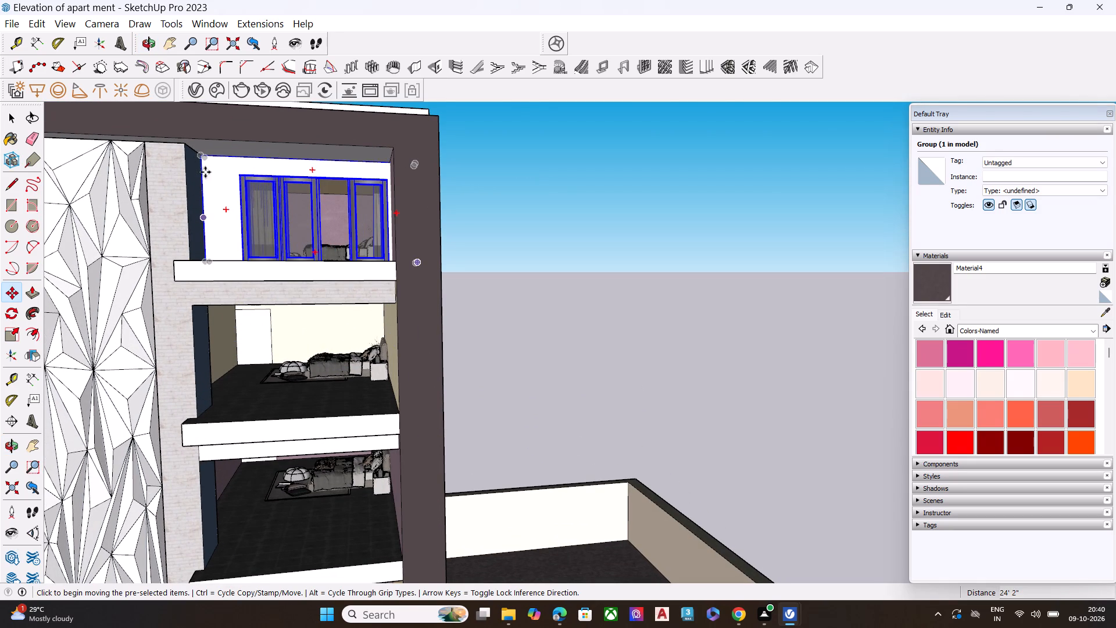
Copy the window wall by its upper corner about 9' 9" straight down into the balcony opening below, meeting its ceiling.
click(202, 156)
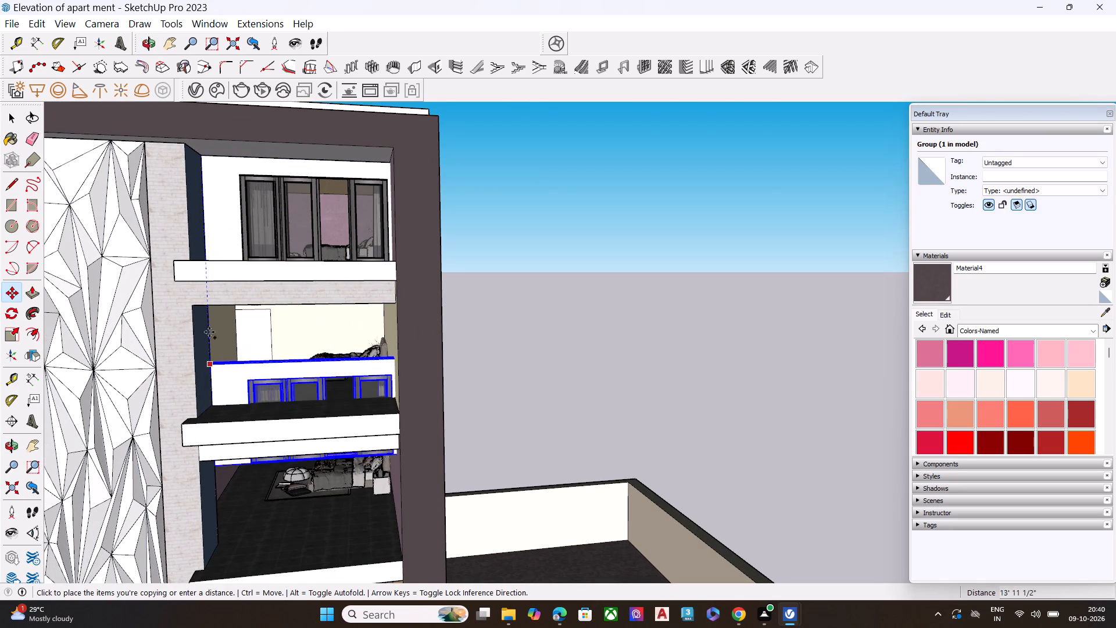
middle_drag(206, 320, 201, 291)
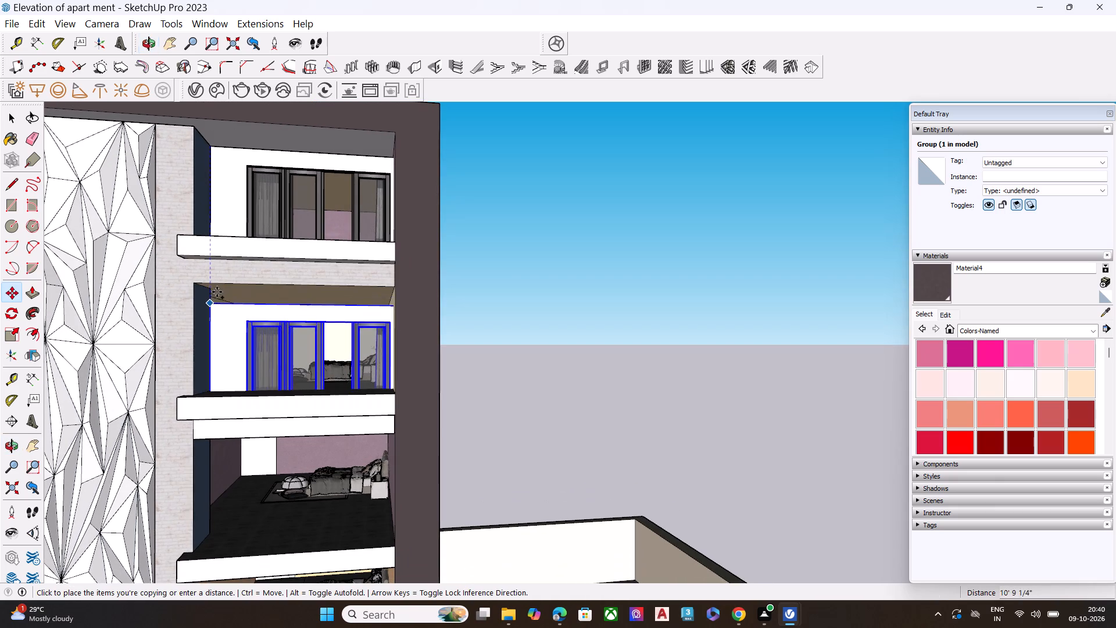
click(208, 289)
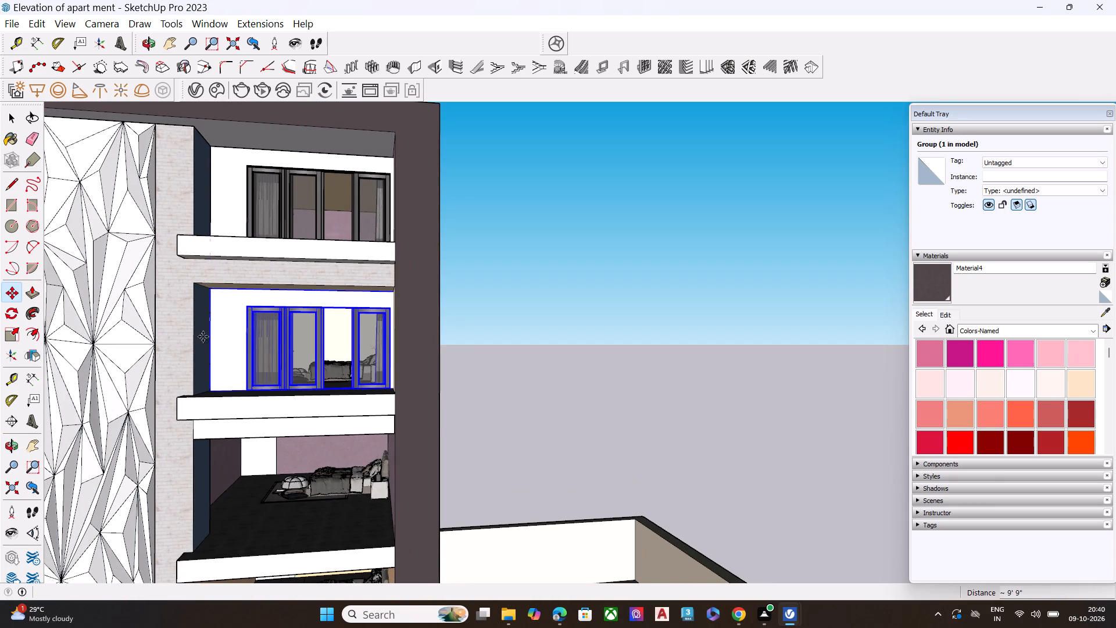
Copy the window wall by its upper corner about 9' 8 3/4" down into the third balcony opening from the top, meeting its ceiling.
scroll(249, 332, down, 7)
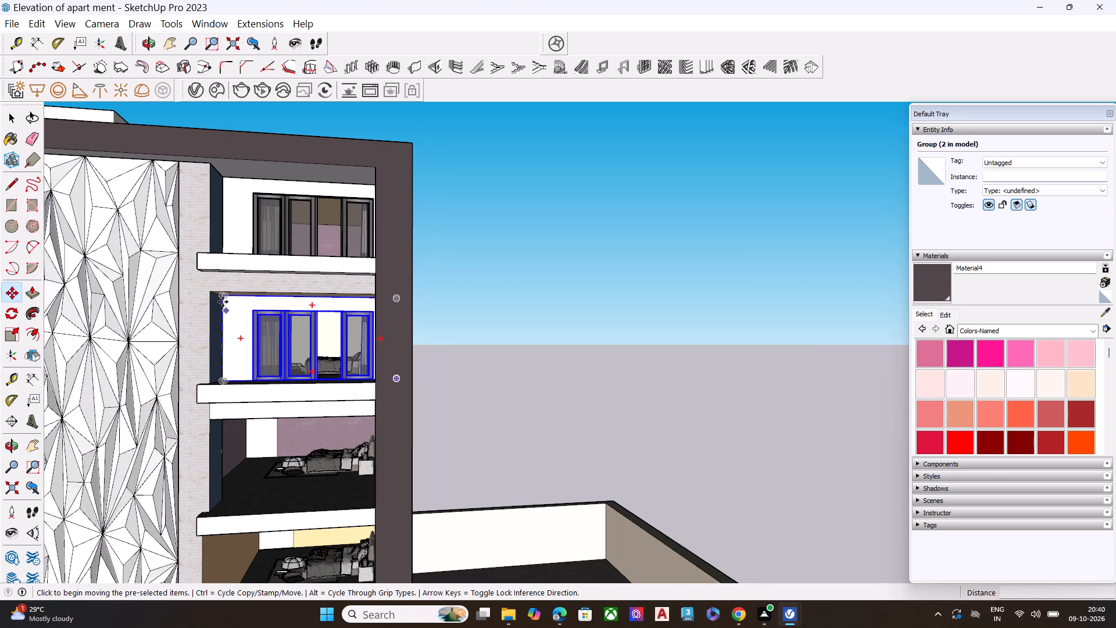
click(224, 297)
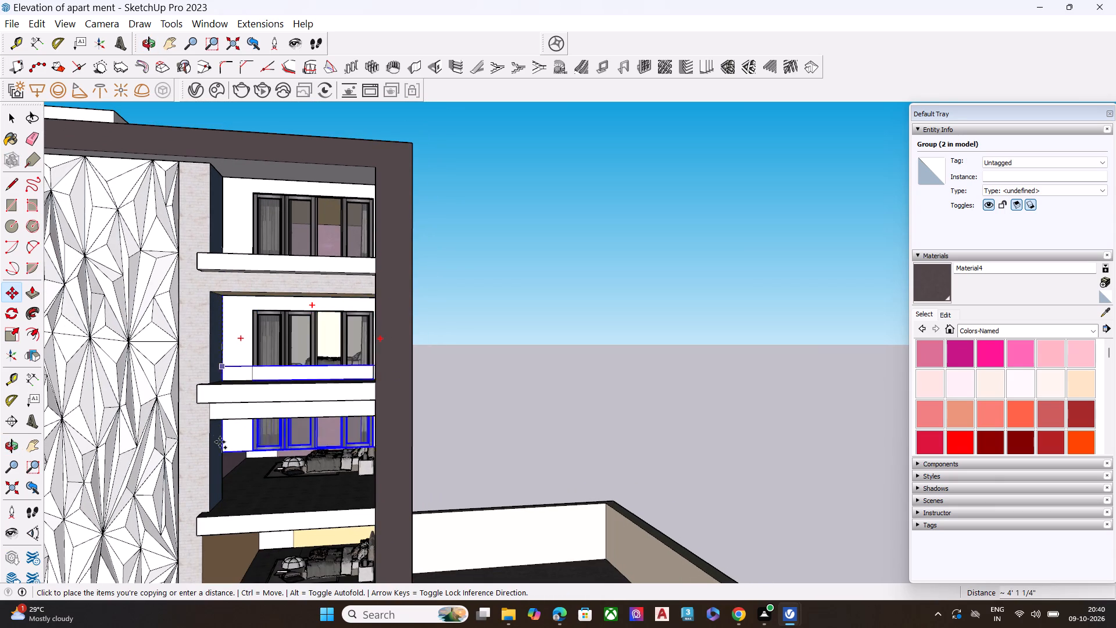
middle_drag(219, 441, 208, 425)
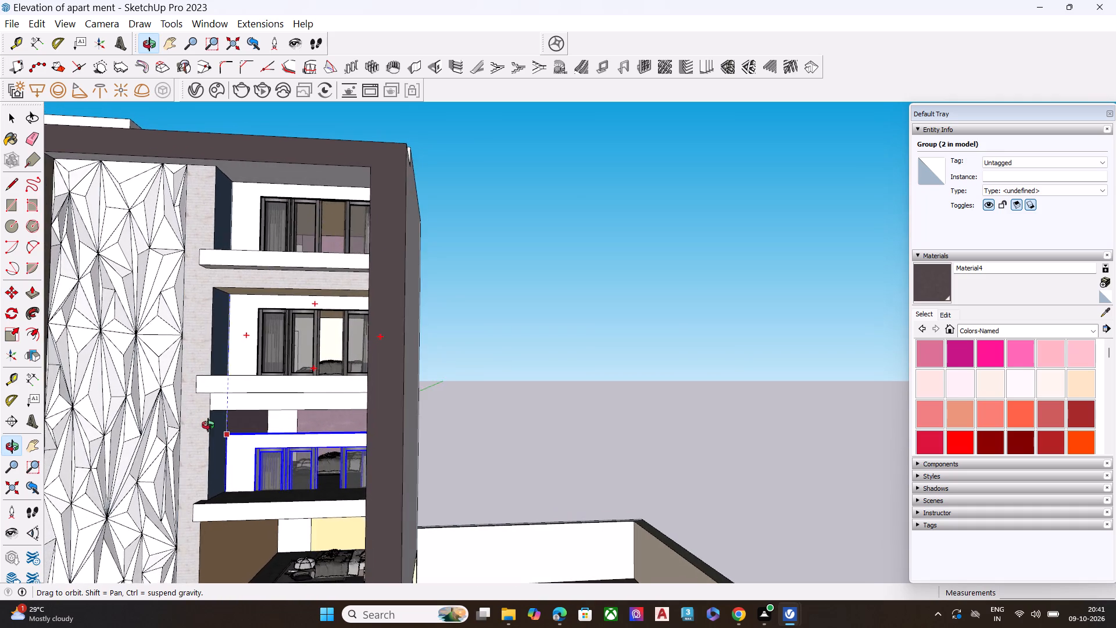
middle_drag(208, 425, 210, 424)
scroll(210, 424, up, 7)
middle_drag(213, 422, 213, 401)
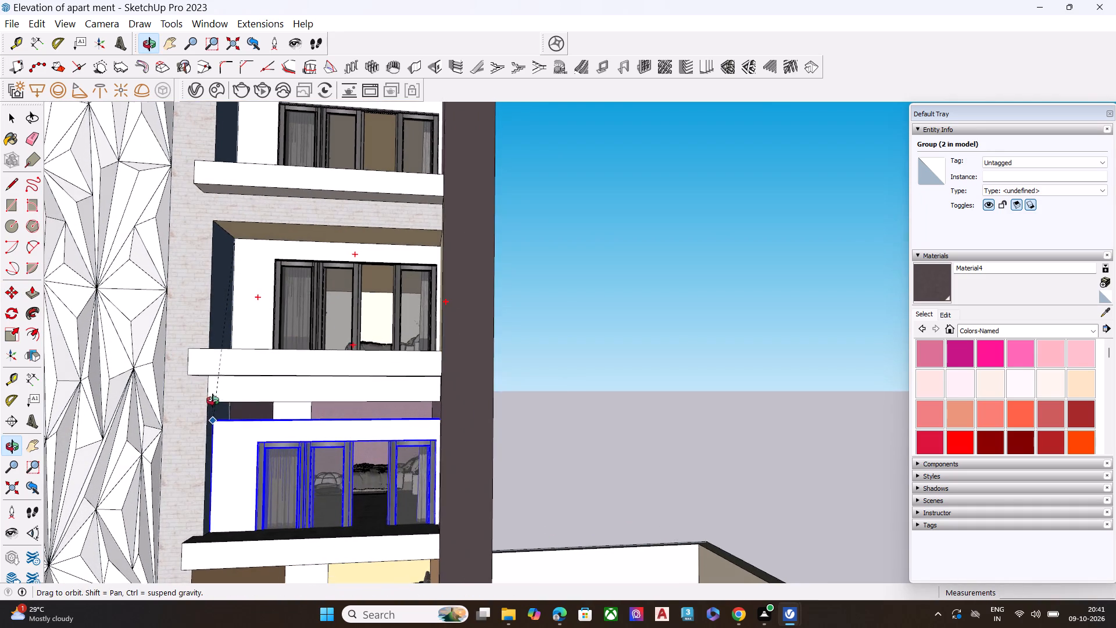
middle_drag(213, 401, 214, 397)
scroll(214, 397, up, 6)
click(231, 395)
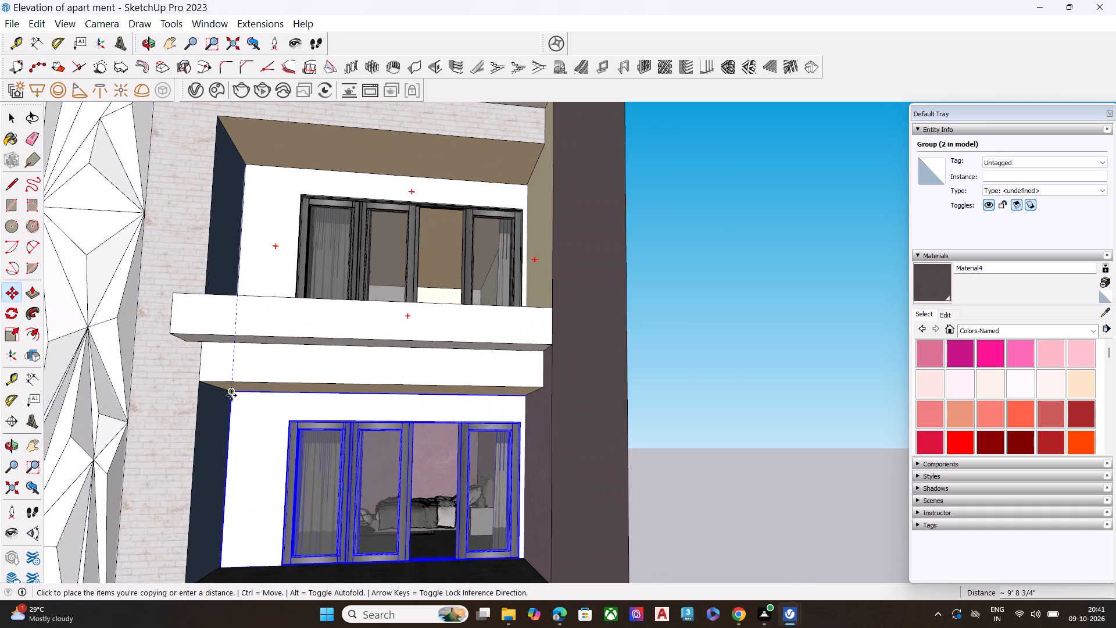
Copy the window wall by its upper corner 8' 10 3/4" straight down into the lowest opening, with its top edge at the ceiling.
scroll(208, 330, down, 8)
scroll(457, 316, down, 8)
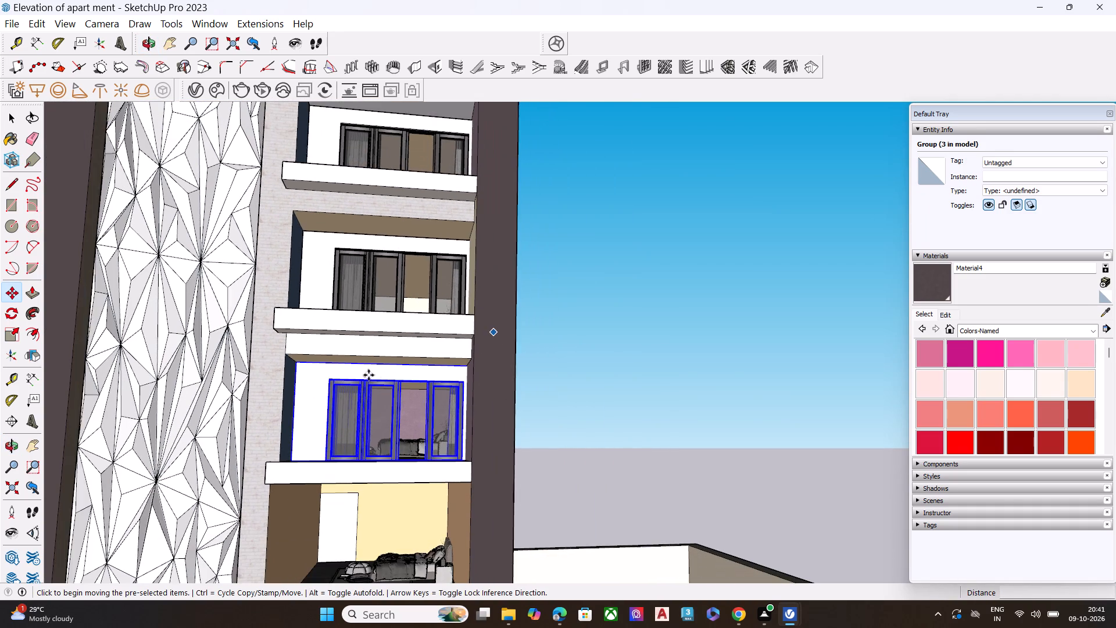
click(300, 367)
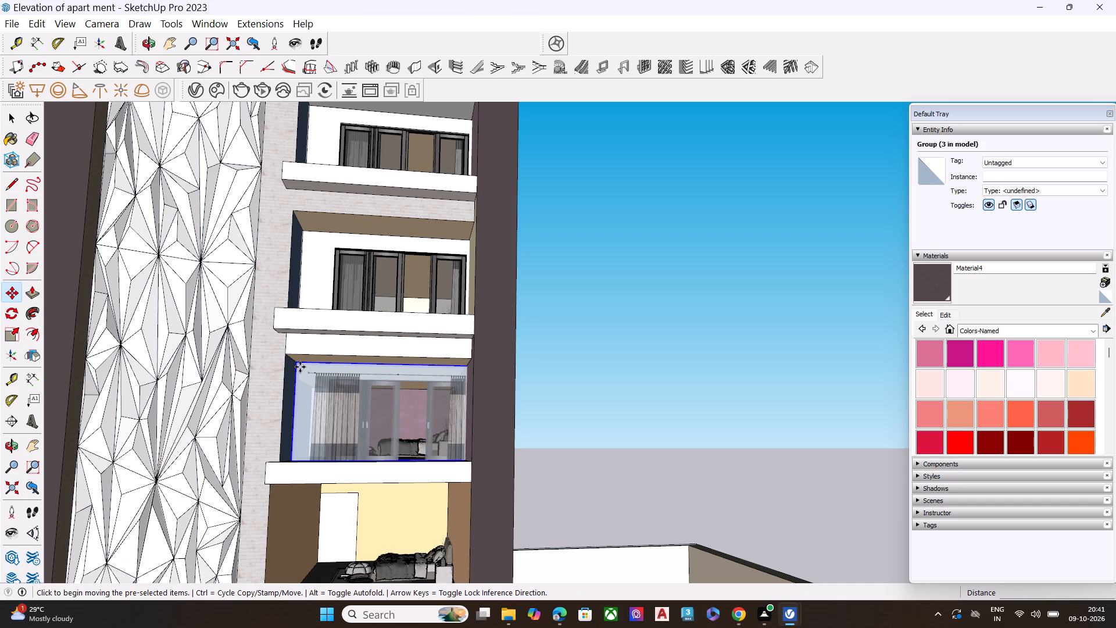
scroll(297, 509, down, 1)
middle_drag(280, 491, 365, 432)
scroll(371, 292, down, 9)
middle_drag(414, 363, 414, 363)
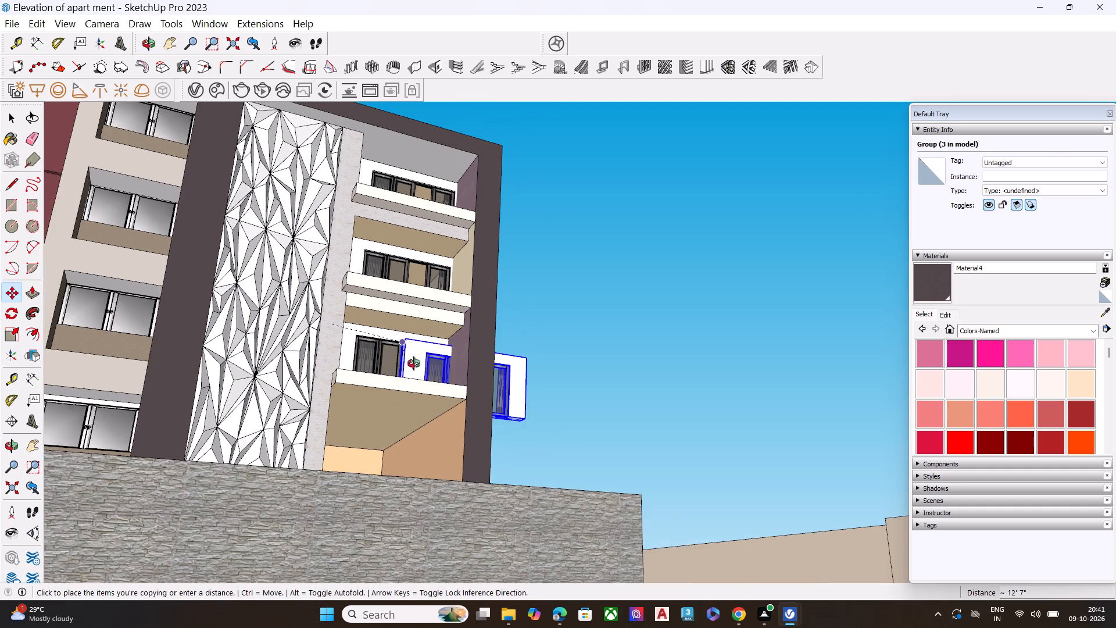
middle_drag(414, 363, 373, 477)
scroll(365, 478, up, 9)
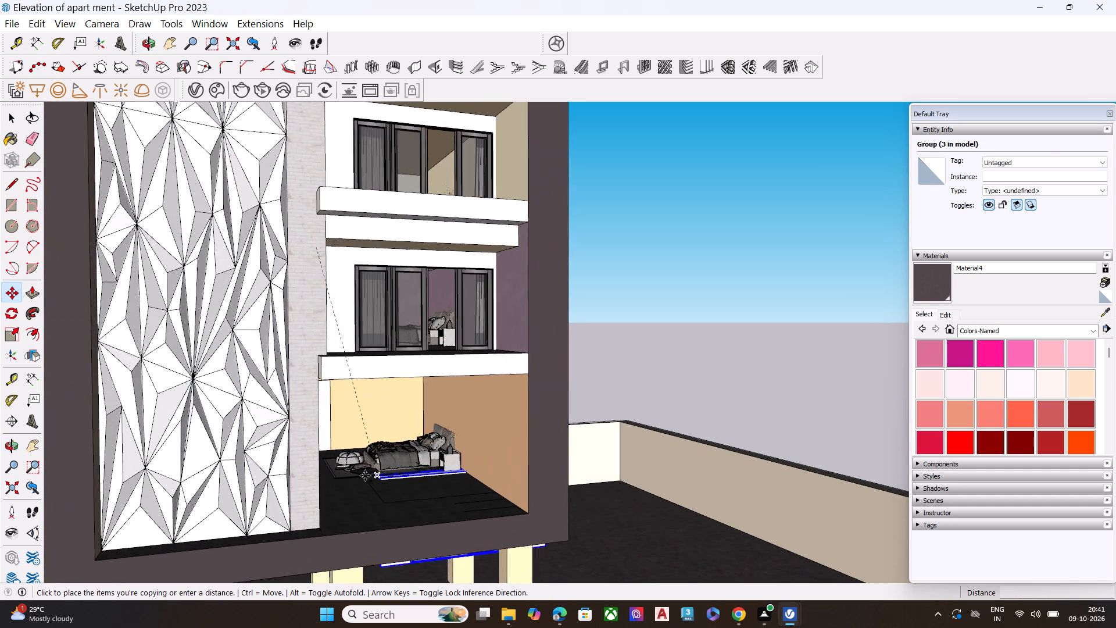
middle_drag(360, 473, 309, 450)
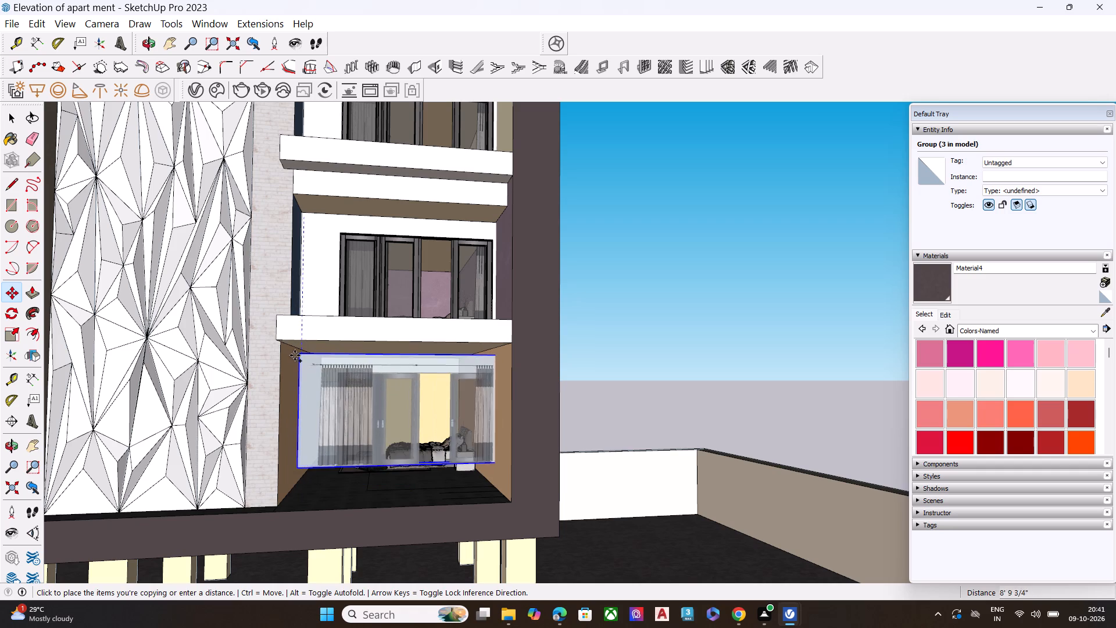
click(295, 355)
scroll(316, 373, up, 8)
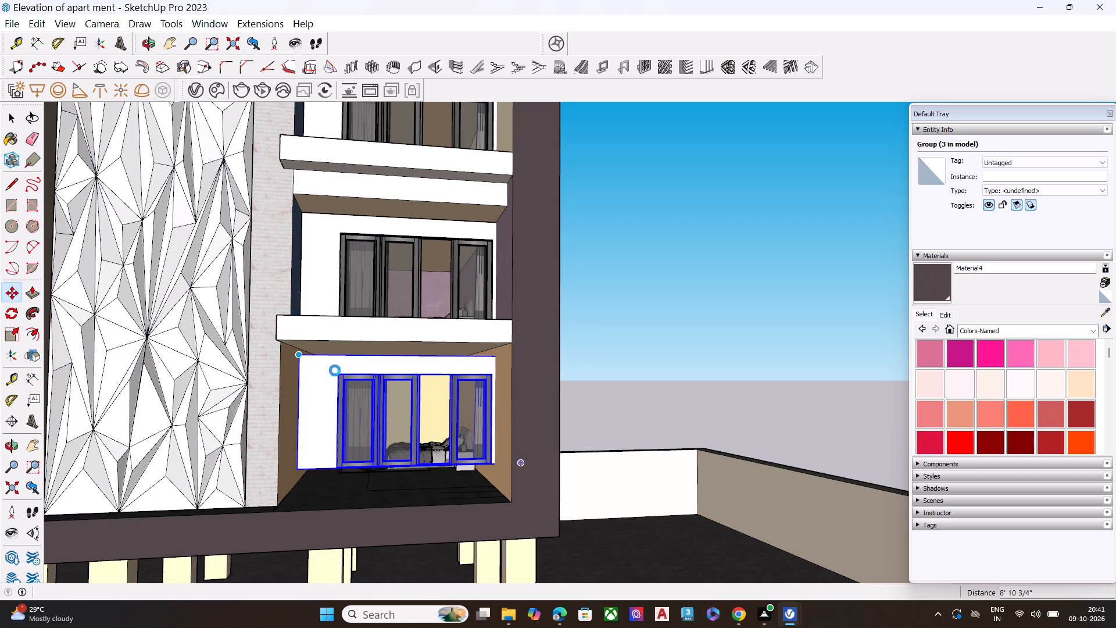
middle_drag(359, 370, 289, 416)
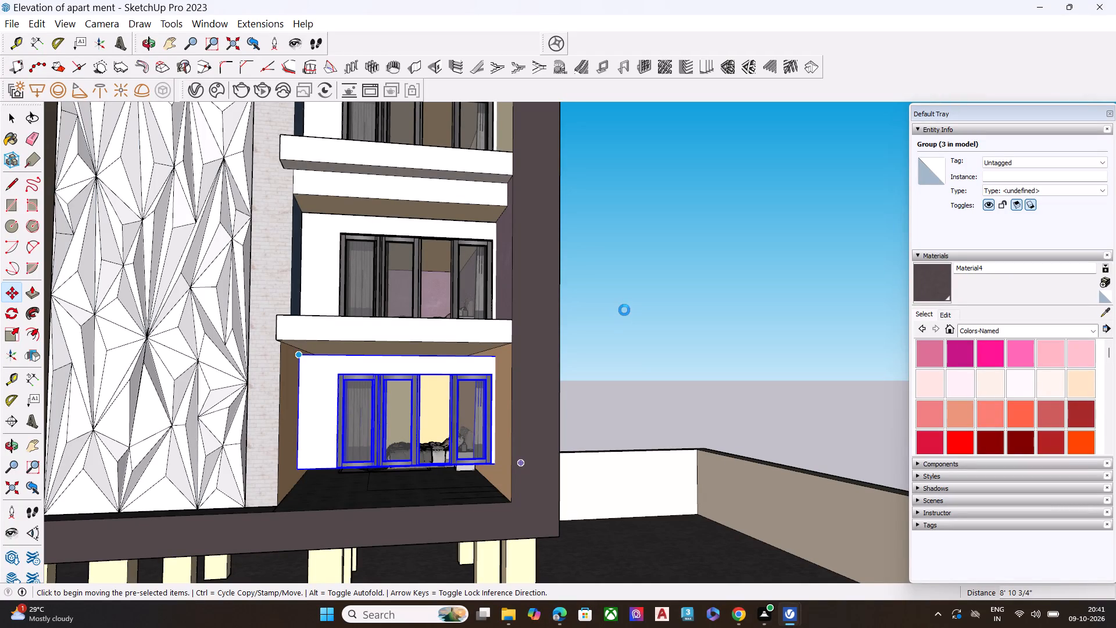
key(Escape)
middle_drag(377, 458, 555, 484)
Scale the lowest balcony's curtained window wall upward by about 1.08 from its top edge to meet the ceiling.
middle_drag(502, 391, 571, 399)
scroll(435, 356, down, 7)
middle_drag(415, 394, 573, 444)
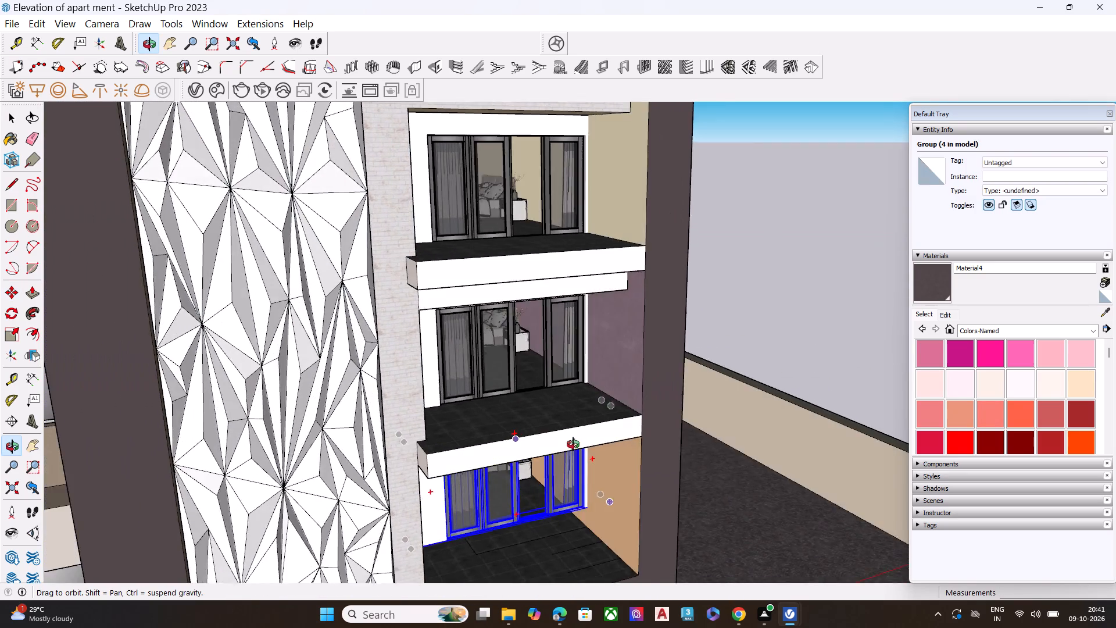
middle_drag(573, 444, 628, 367)
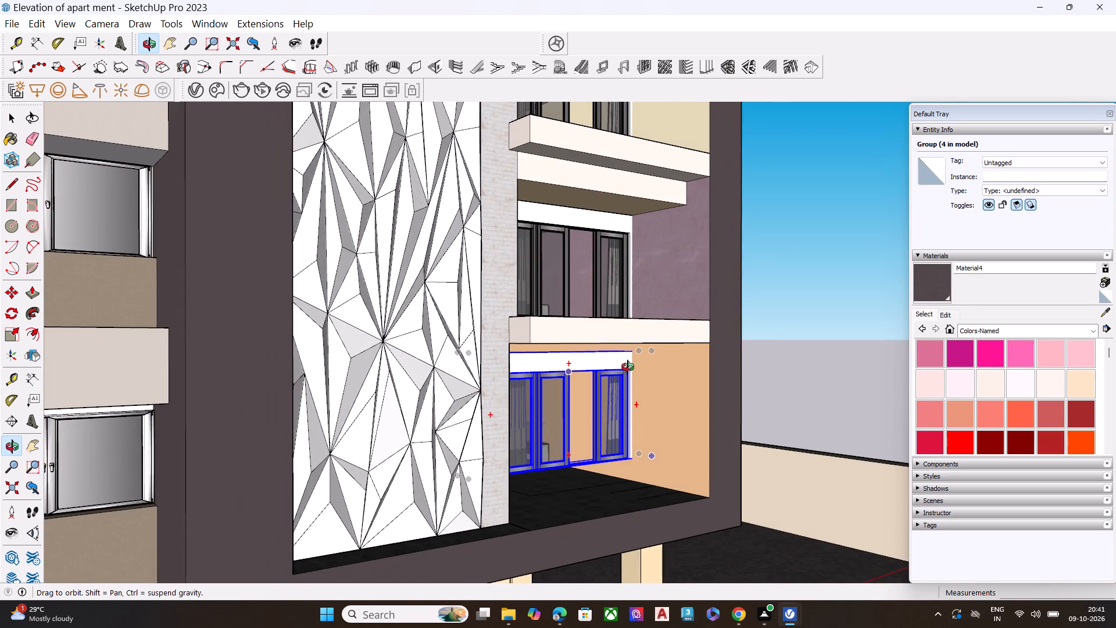
middle_drag(628, 367, 630, 367)
scroll(632, 369, up, 7)
middle_drag(629, 405, 480, 409)
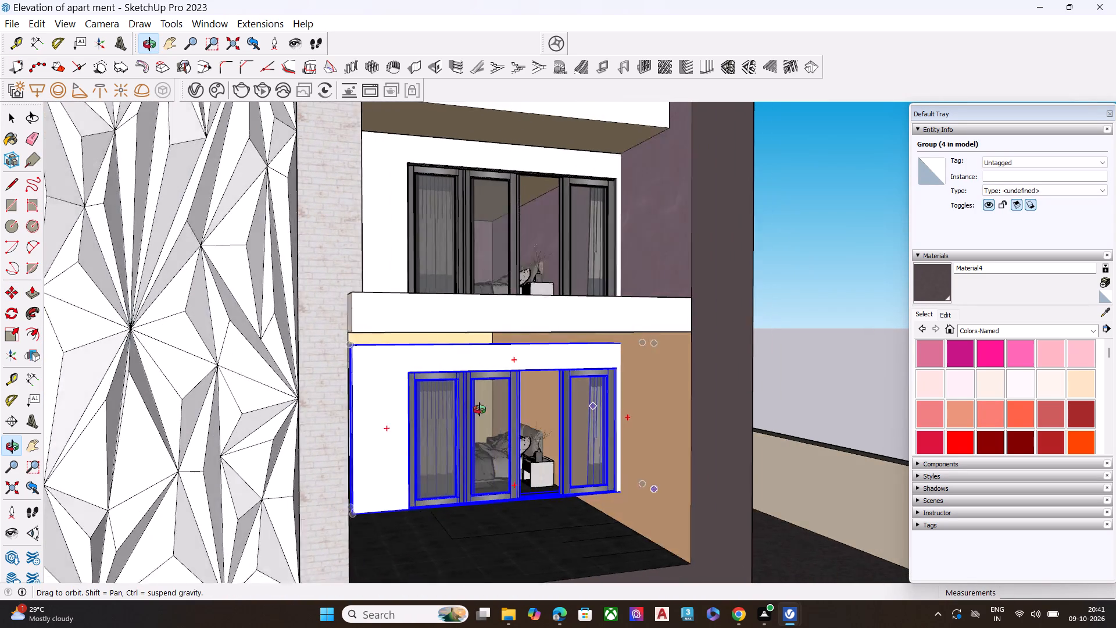
middle_drag(480, 409, 455, 409)
scroll(473, 474, up, 5)
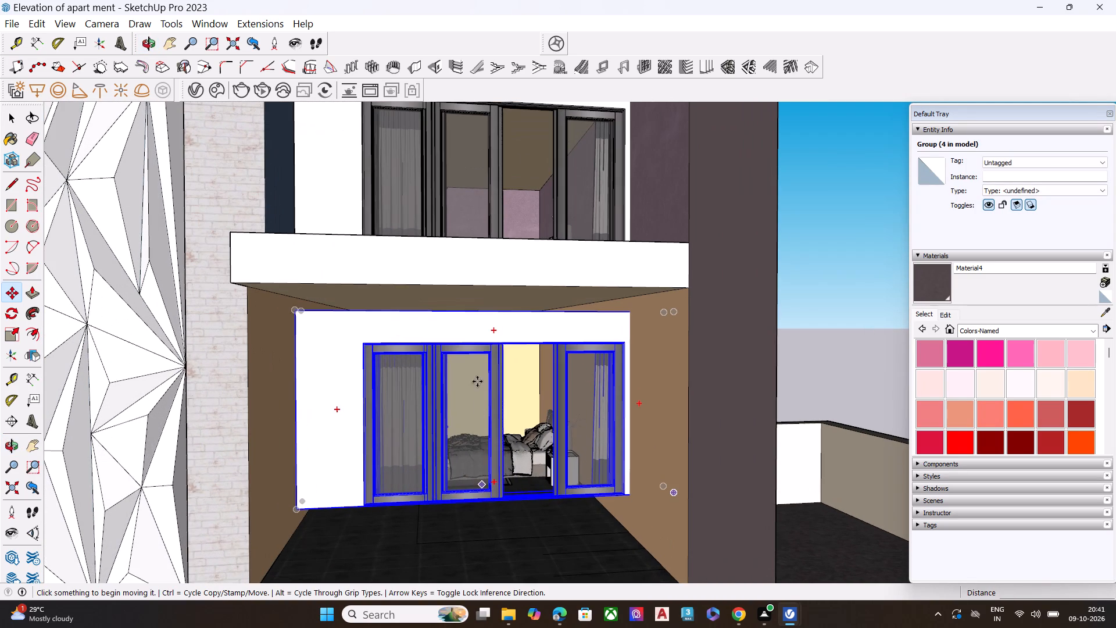
key(s)
scroll(481, 307, up, 5)
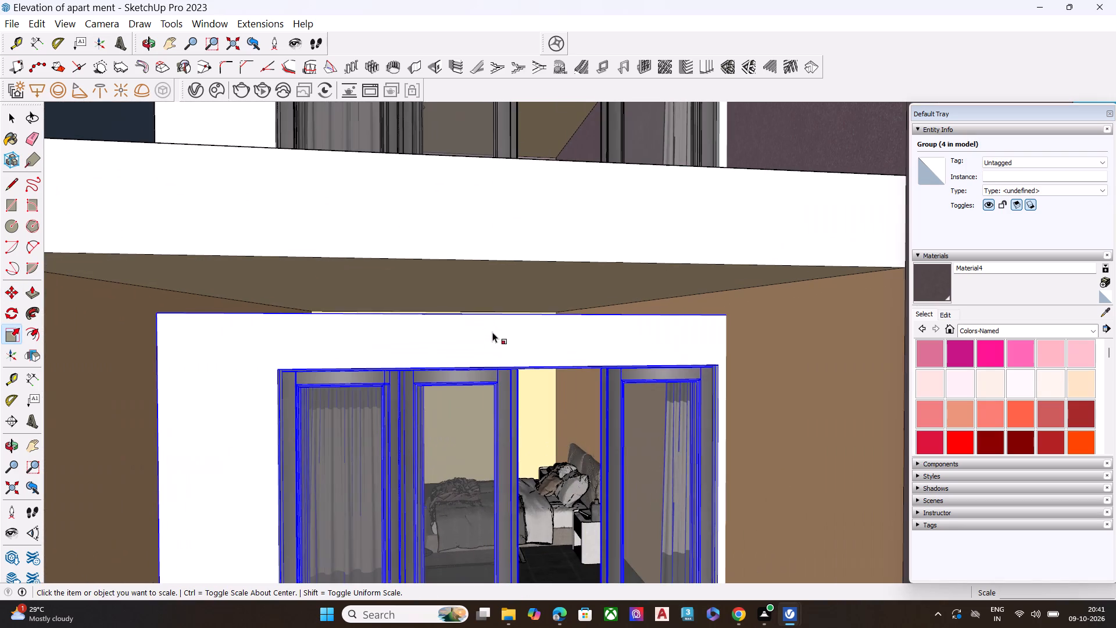
click(492, 332)
scroll(492, 299, up, 4)
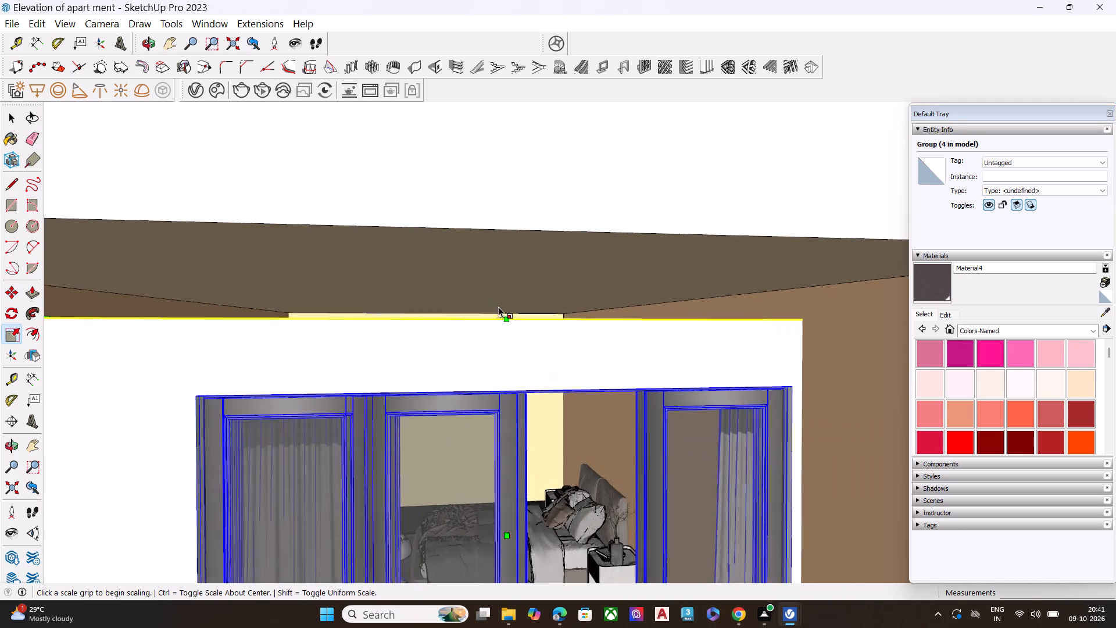
scroll(498, 306, up, 3)
click(510, 341)
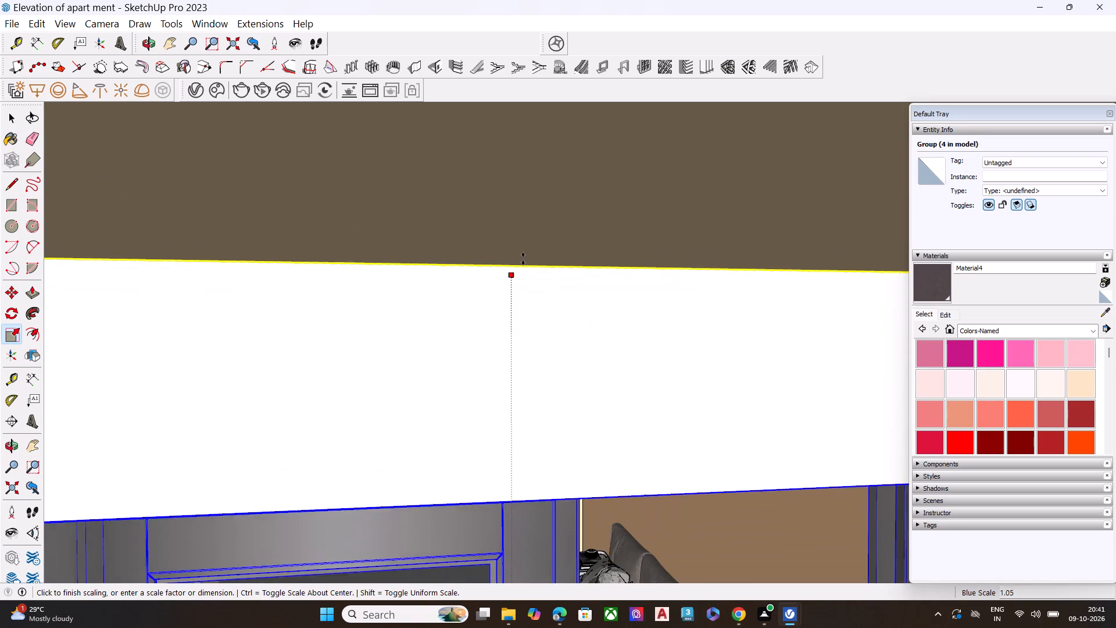
click(528, 234)
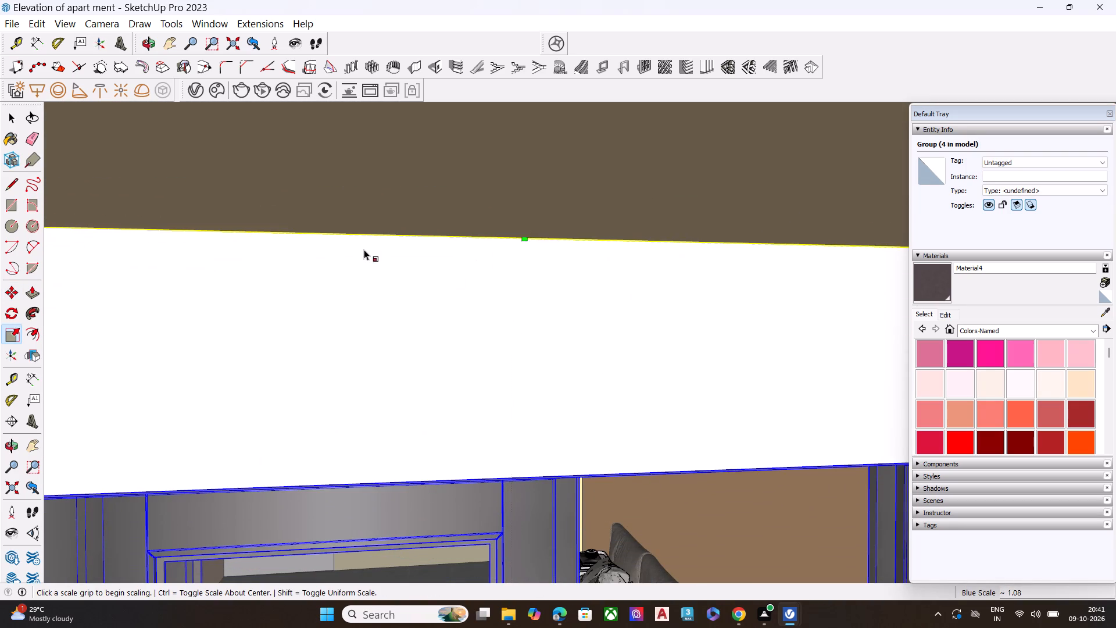
Scale the lowest window wall downward by about 1.19 from its bottom edge so it reaches the balcony floor.
scroll(360, 249, down, 7)
scroll(484, 255, down, 18)
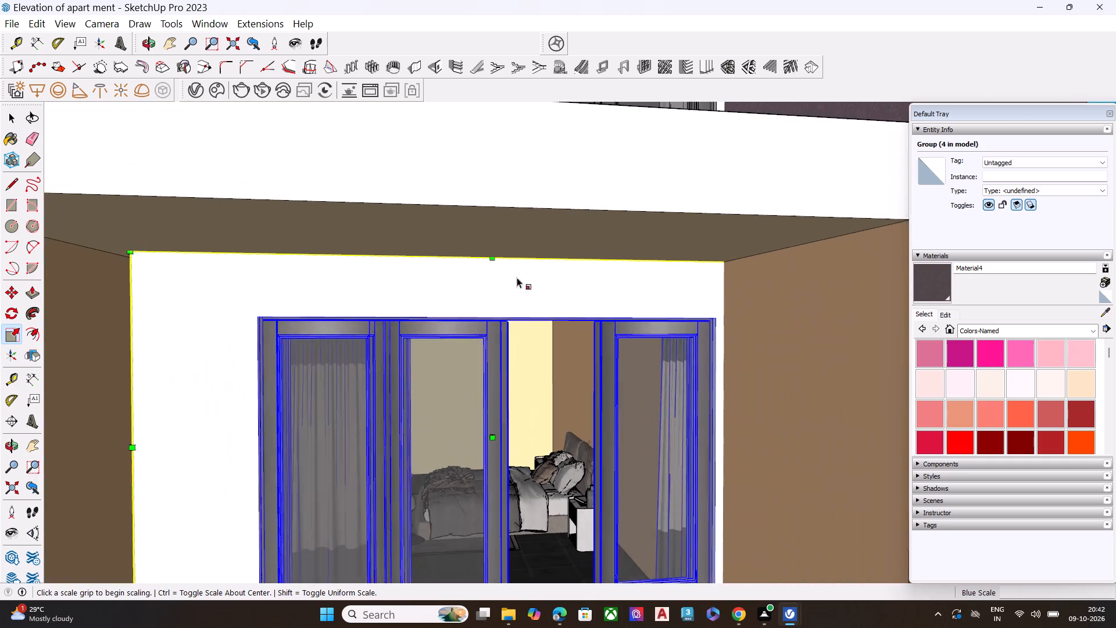
scroll(522, 281, down, 9)
middle_drag(502, 496, 513, 429)
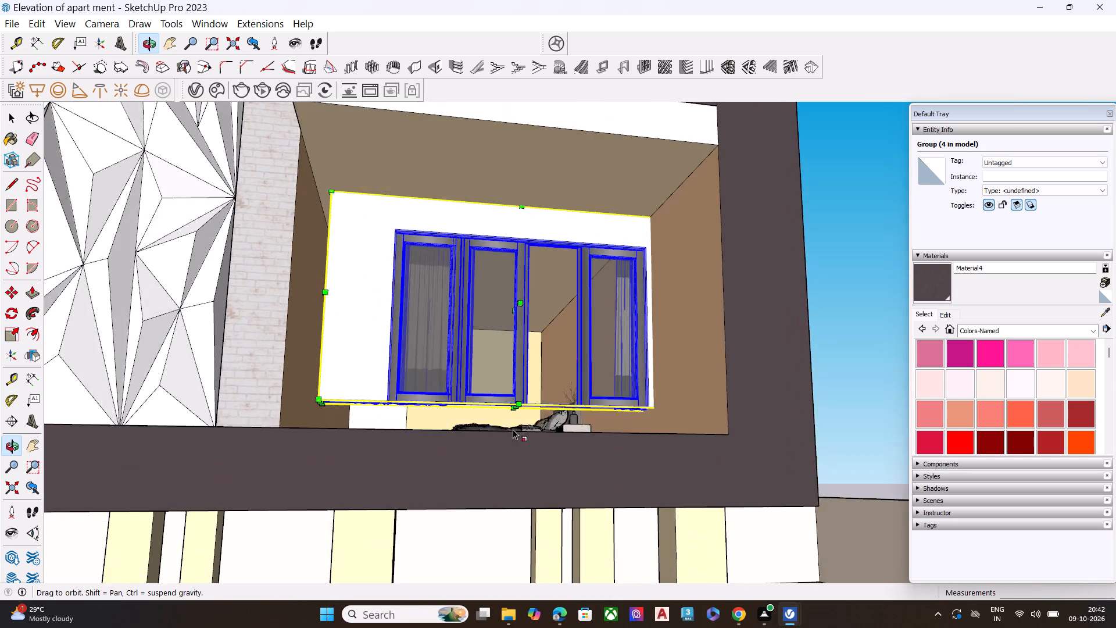
scroll(516, 433, up, 16)
scroll(502, 361, down, 4)
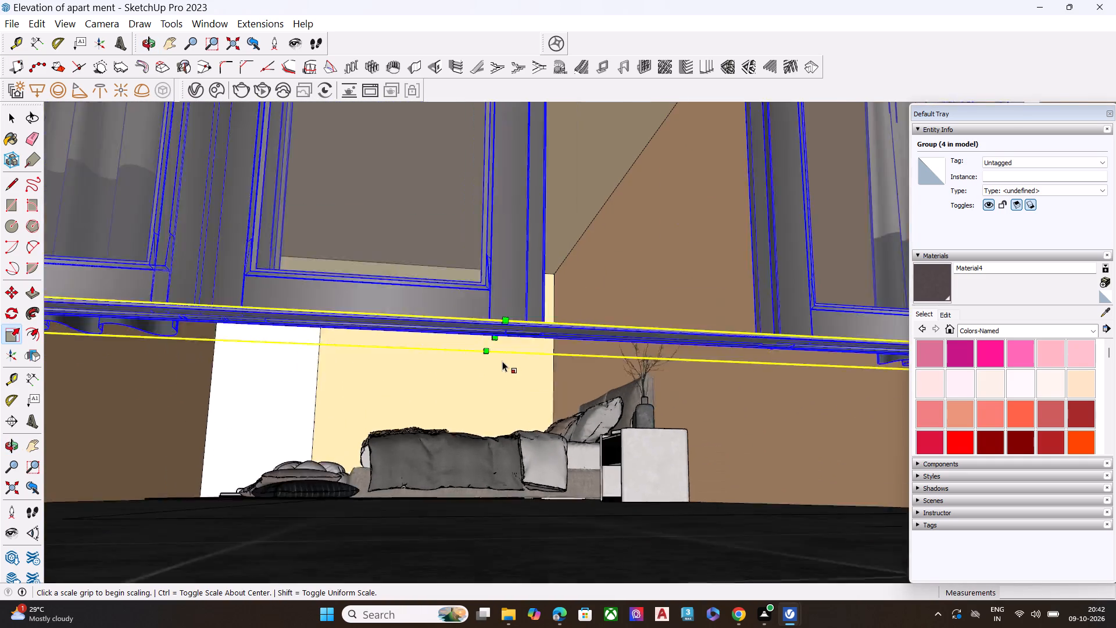
scroll(502, 361, down, 2)
middle_drag(496, 365, 500, 397)
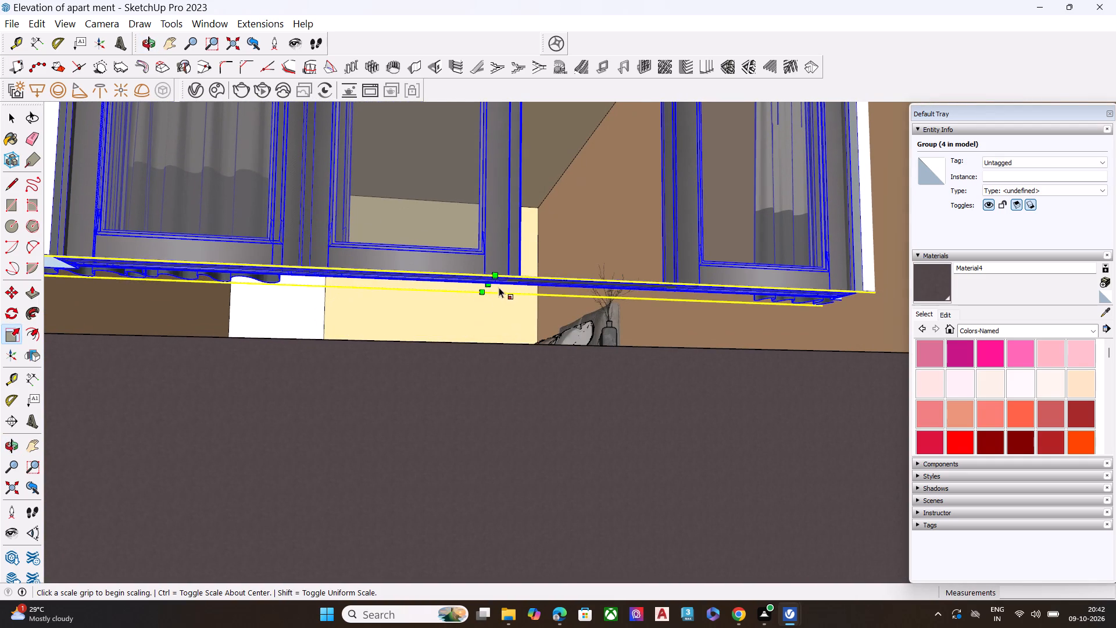
click(491, 284)
middle_drag(480, 326, 474, 383)
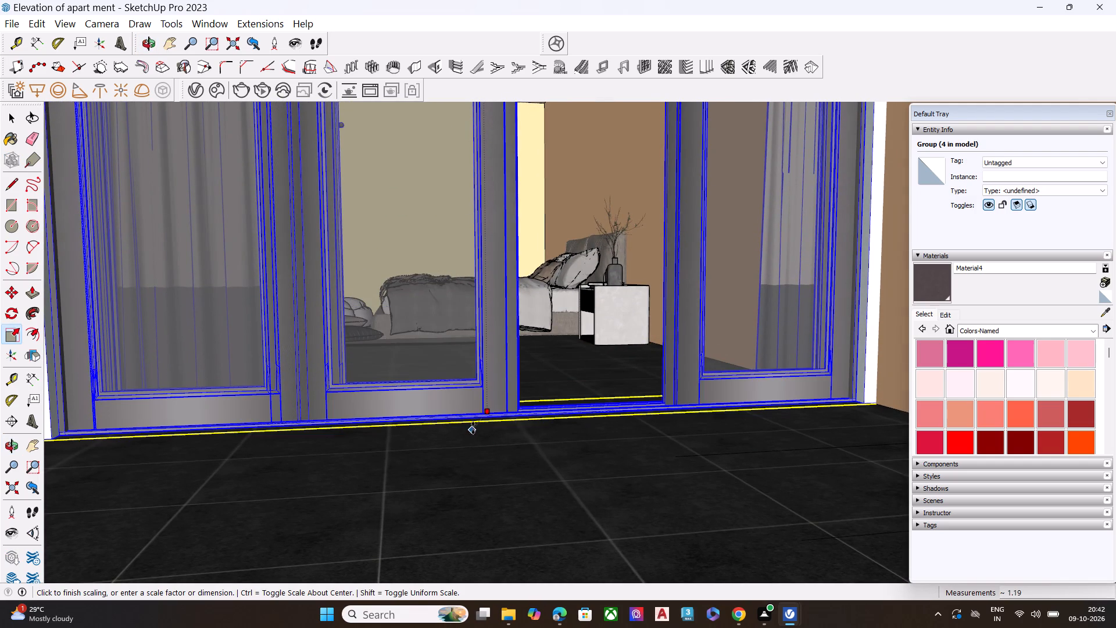
click(473, 428)
key(space)
Deselect the window wall and examine the four fitted balcony openings within the whole building elevation.
scroll(374, 340, down, 10)
scroll(486, 405, down, 8)
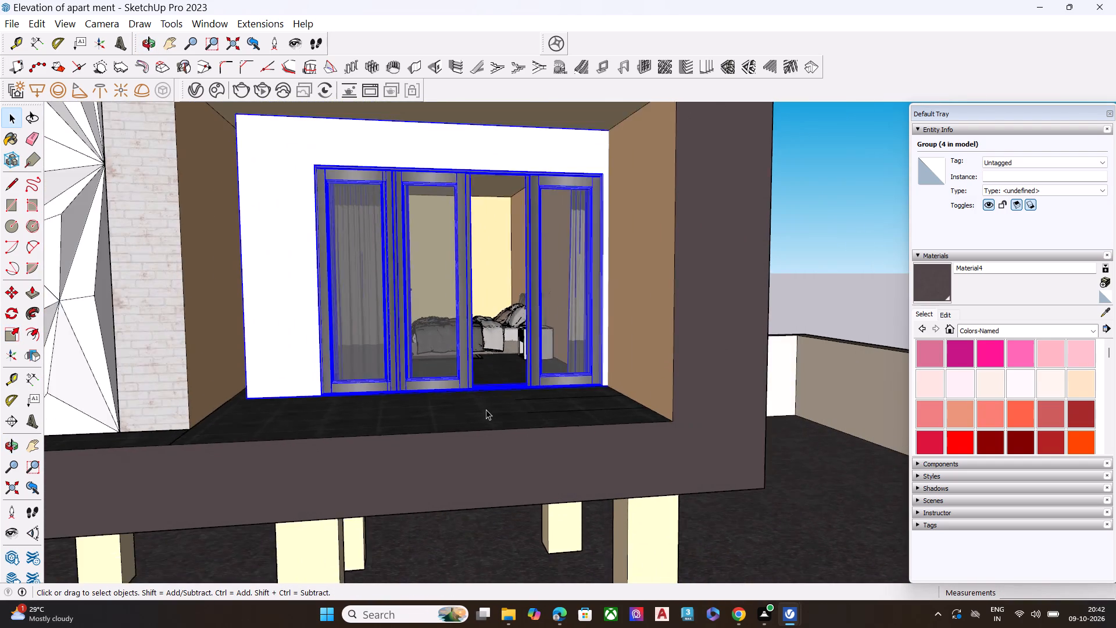
scroll(454, 307, down, 9)
scroll(460, 356, up, 1)
scroll(456, 354, down, 11)
scroll(485, 412, down, 9)
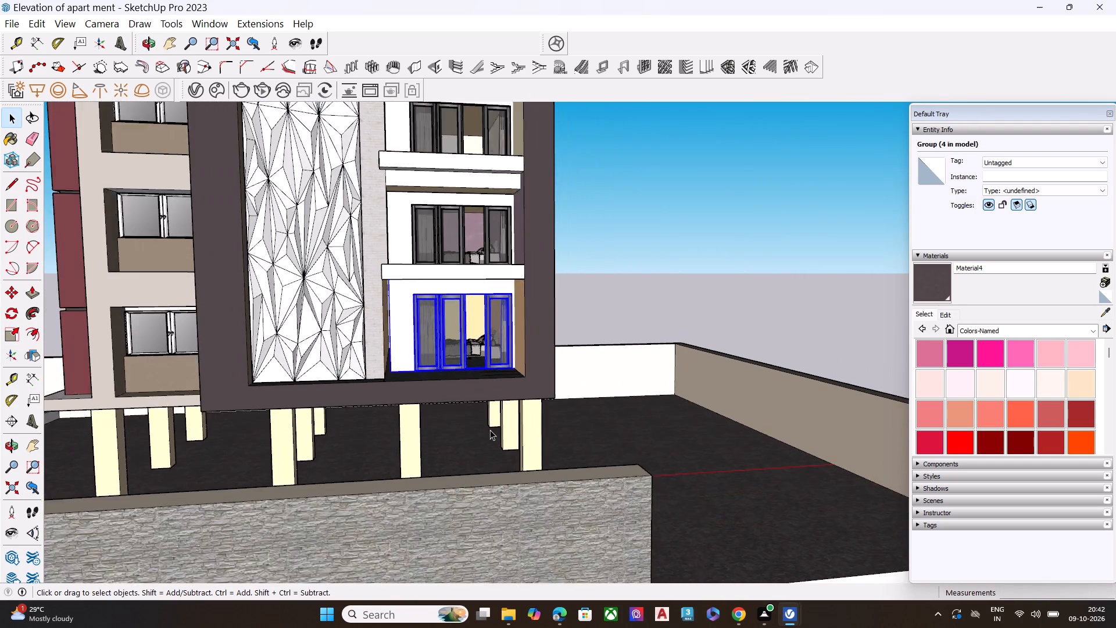
middle_drag(432, 333, 488, 361)
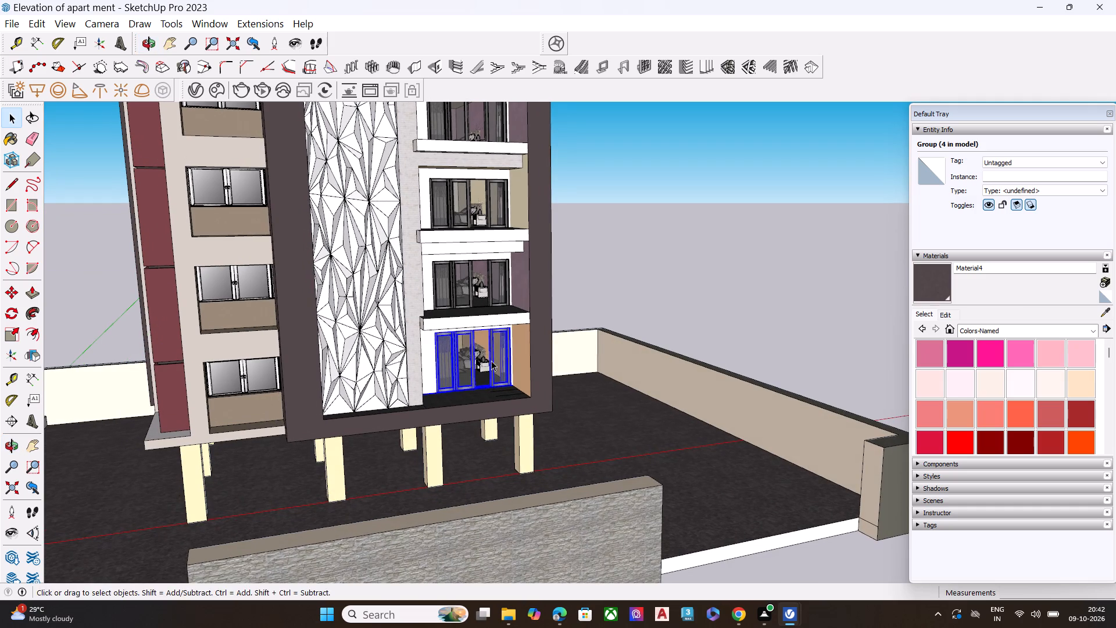
middle_click(493, 360)
scroll(502, 373, down, 7)
click(711, 274)
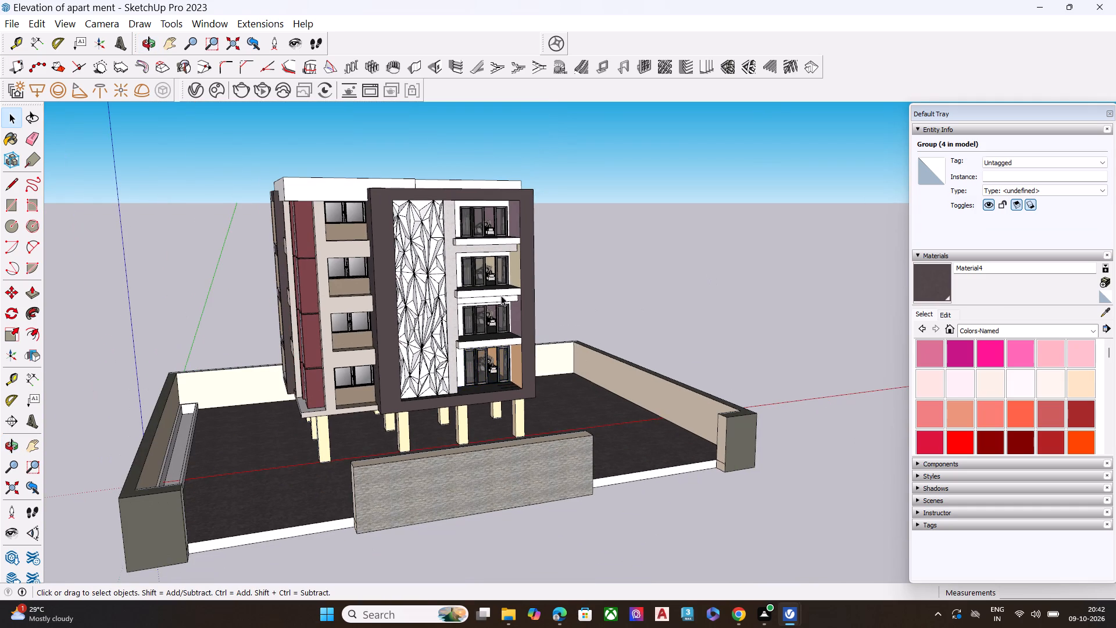
scroll(395, 232, up, 2)
middle_drag(447, 245, 506, 245)
scroll(506, 245, up, 3)
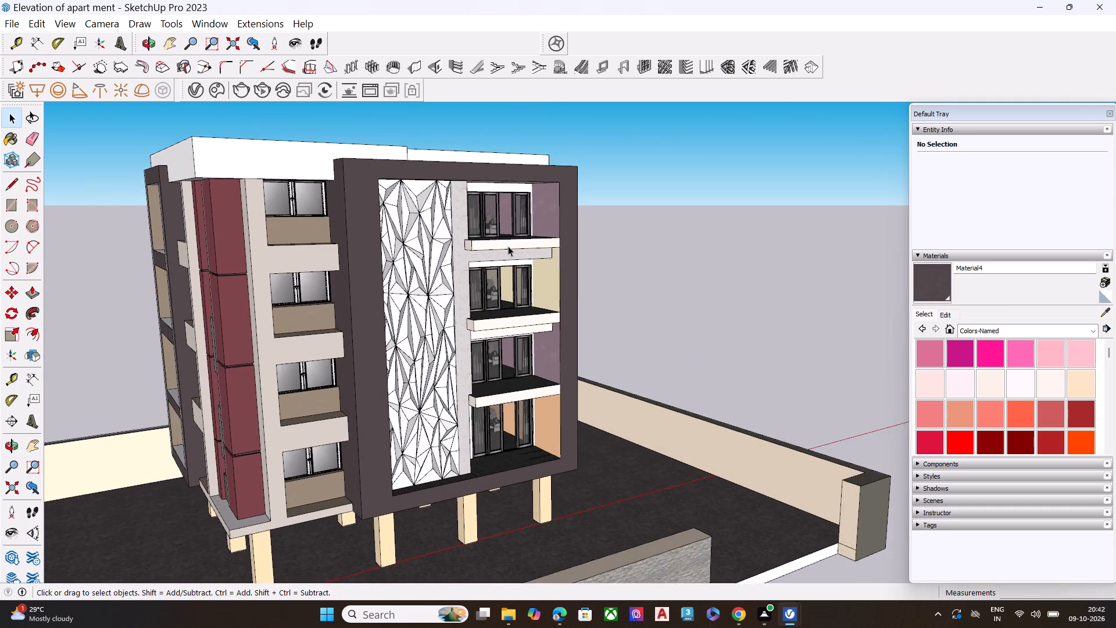
scroll(508, 247, down, 1)
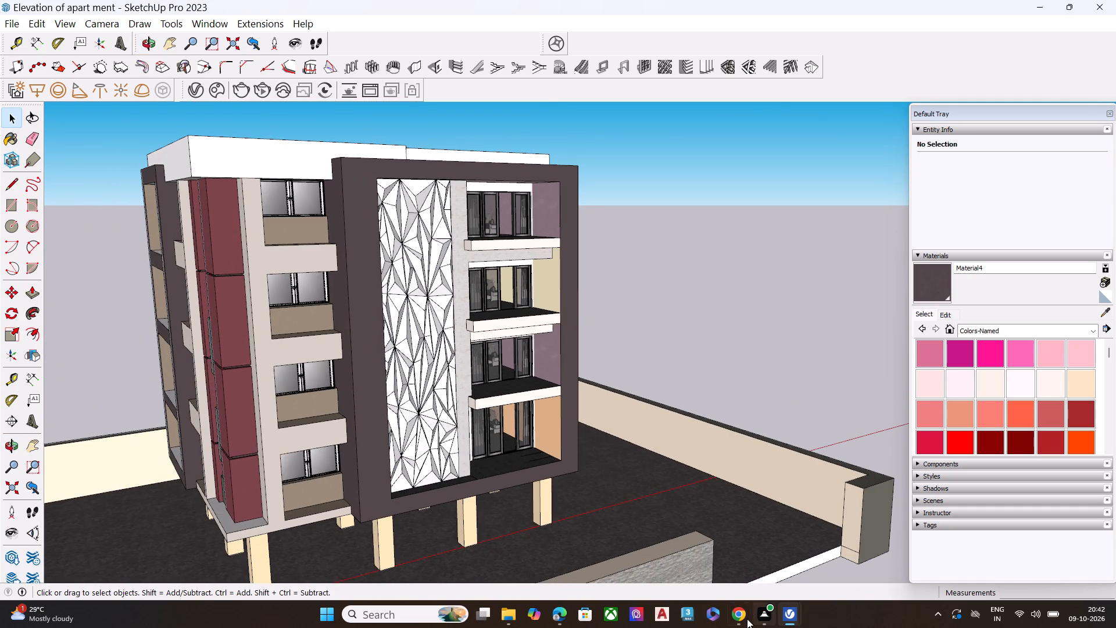
Switch to 3D Warehouse in Chrome and search the models for "glass rail".
click(752, 545)
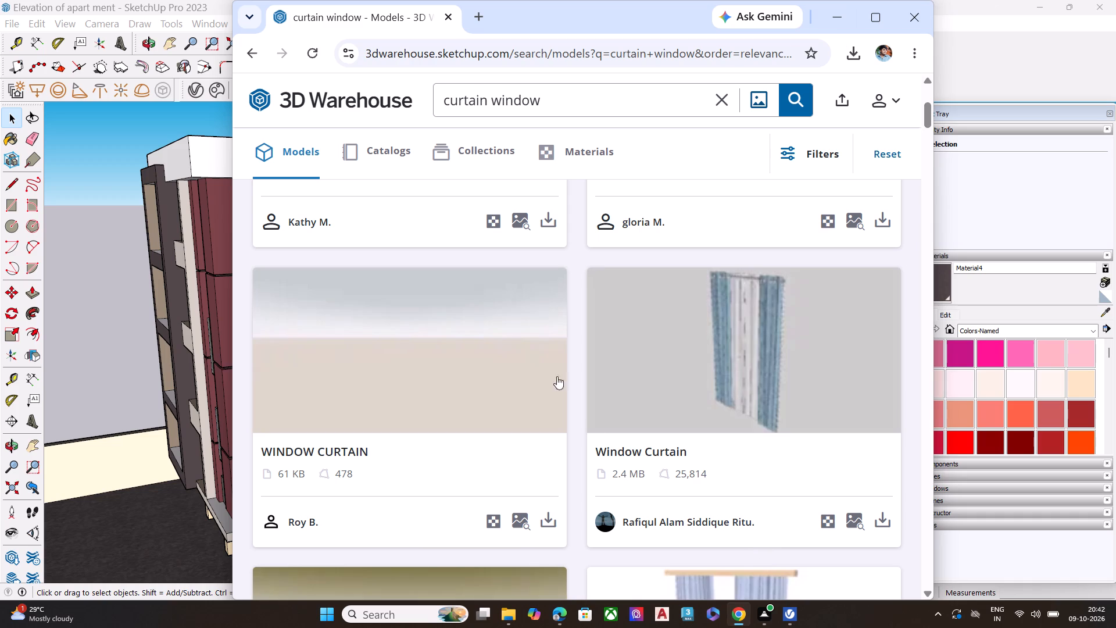
click(722, 101)
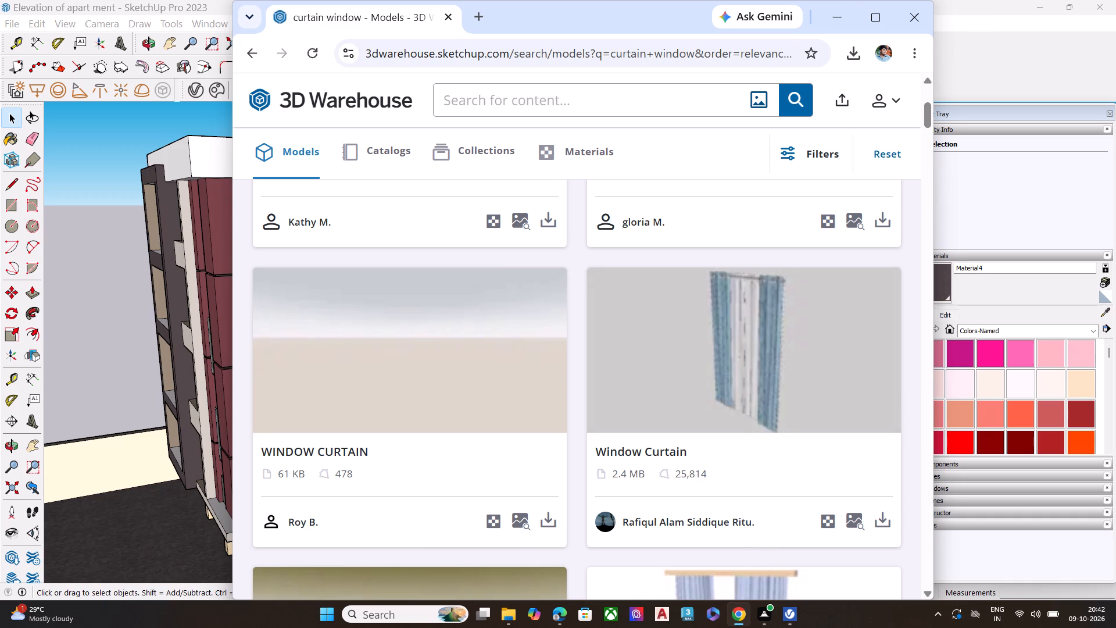
text(glass rail)
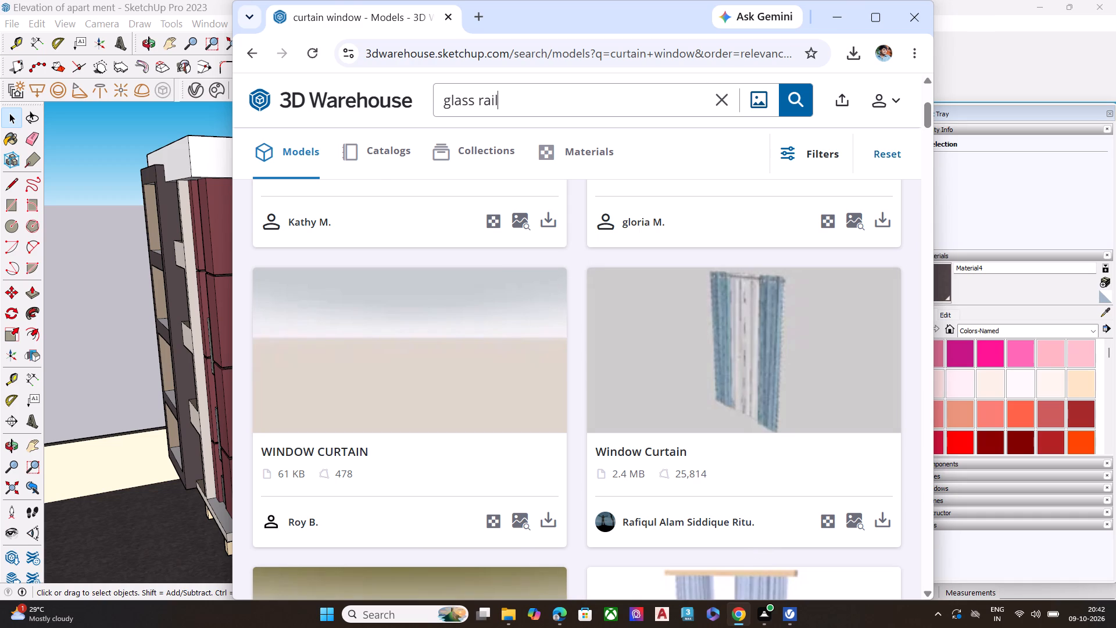
key(Return)
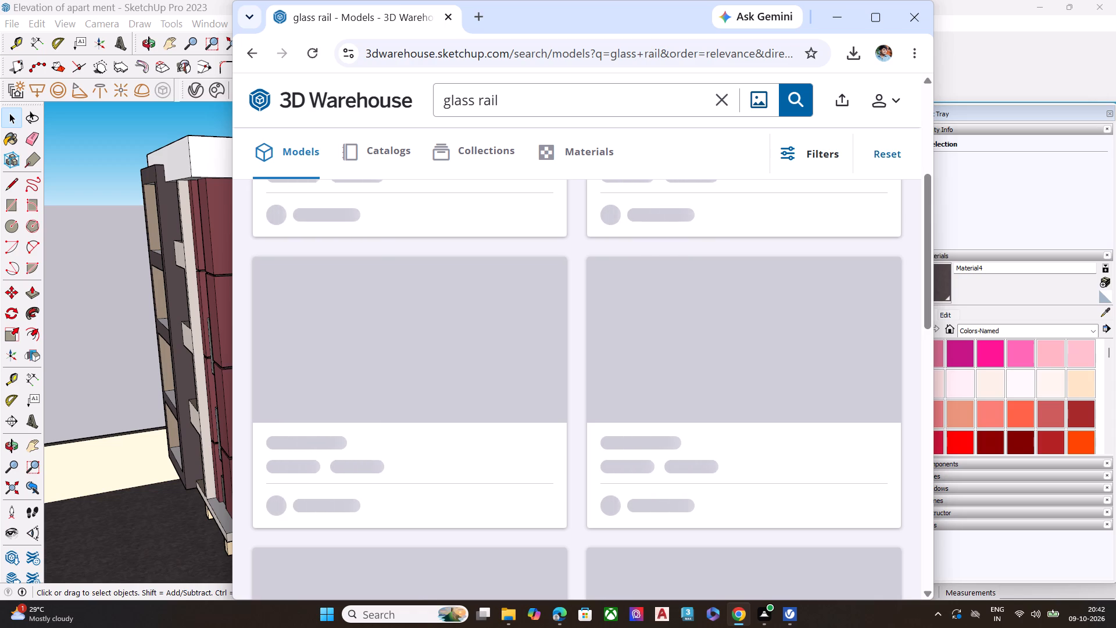
Browse the "glass rail" search results to compare railing models that could suit the balconies.
scroll(591, 91, up, 2)
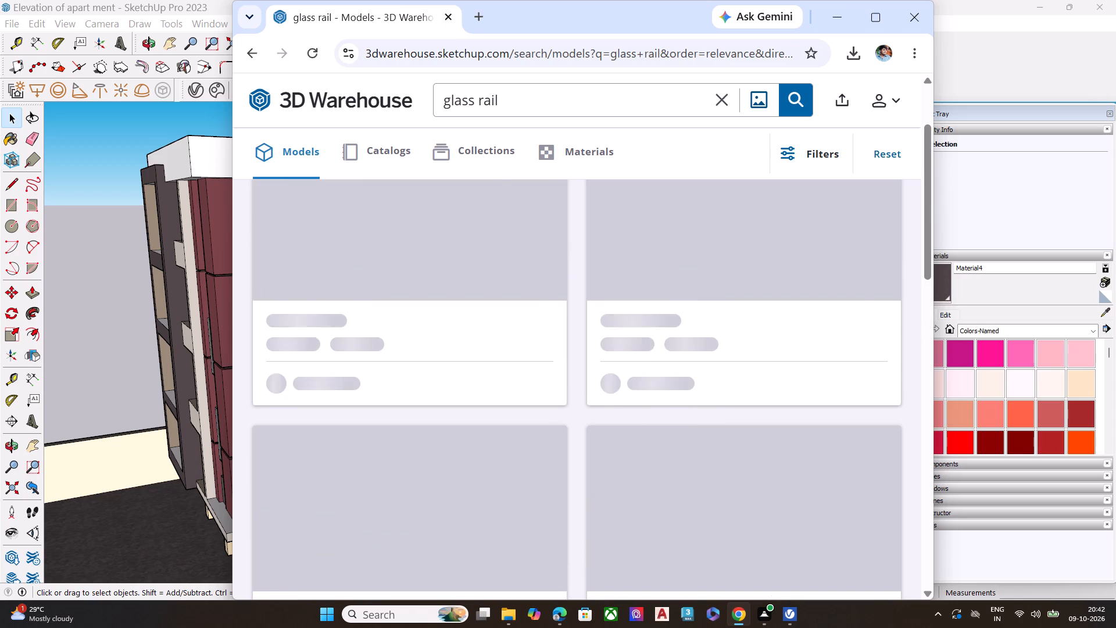
scroll(621, 318, up, 3)
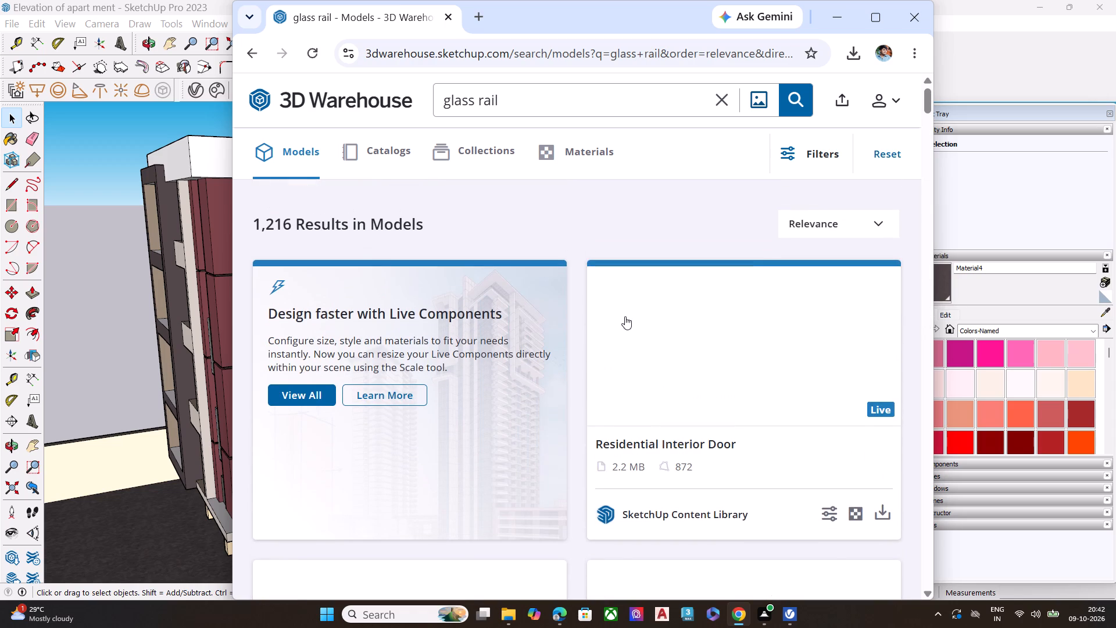
scroll(625, 316, down, 4)
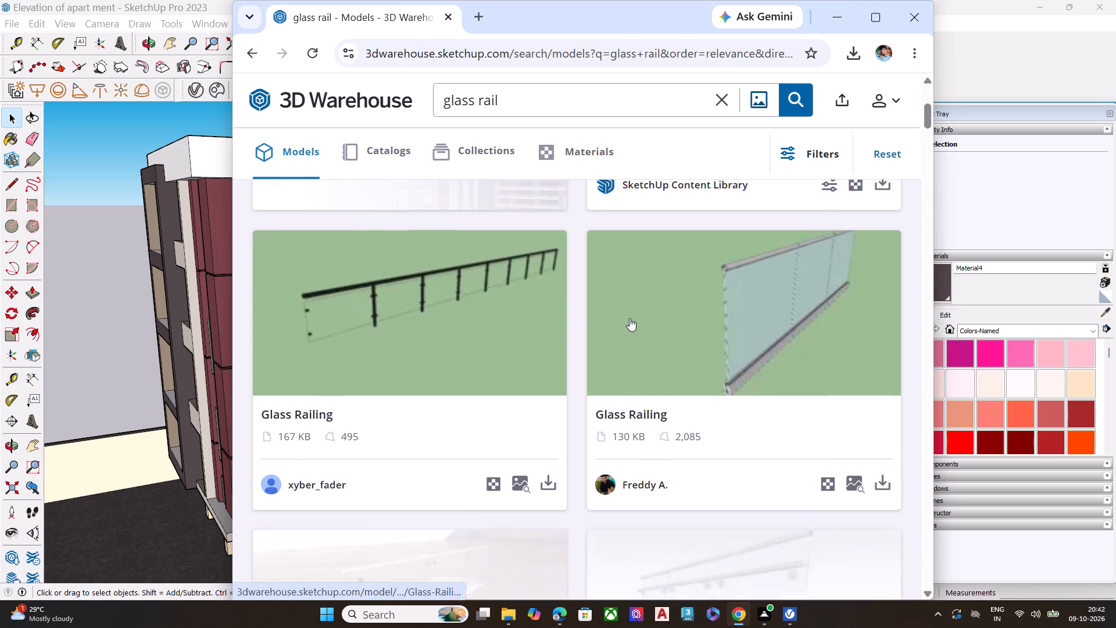
scroll(629, 318, up, 4)
scroll(631, 319, down, 4)
scroll(746, 321, down, 2)
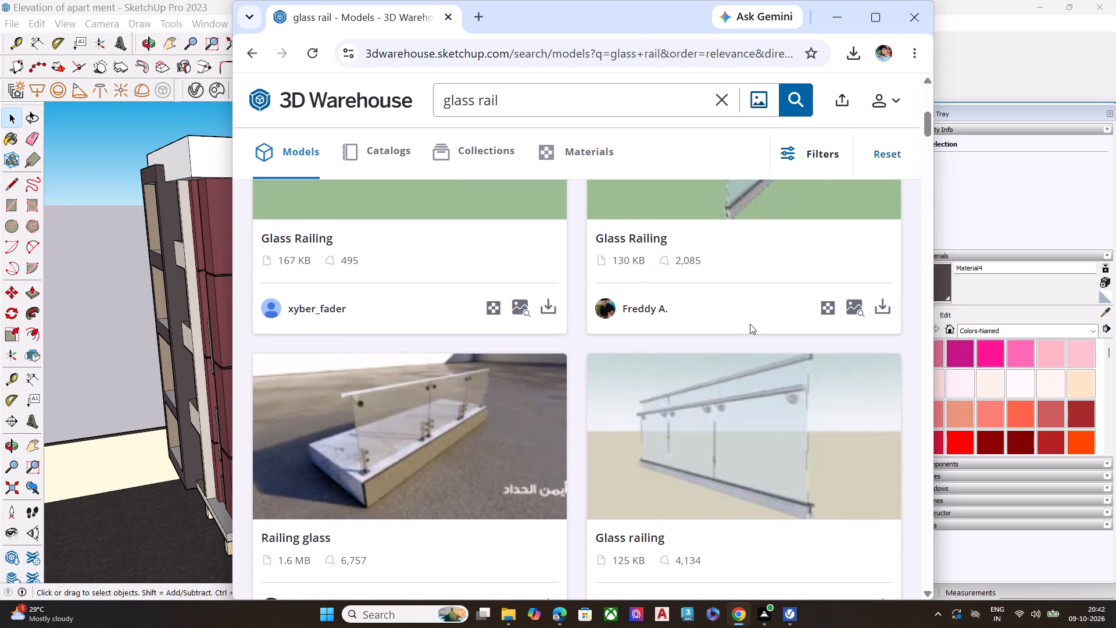
scroll(750, 324, down, 5)
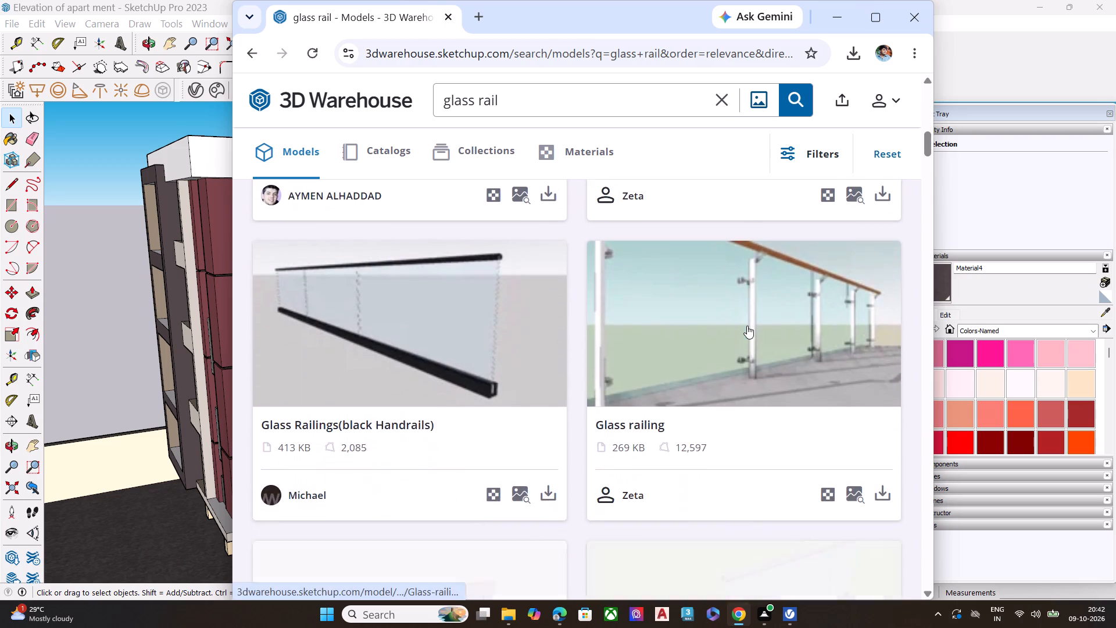
scroll(747, 326, down, 5)
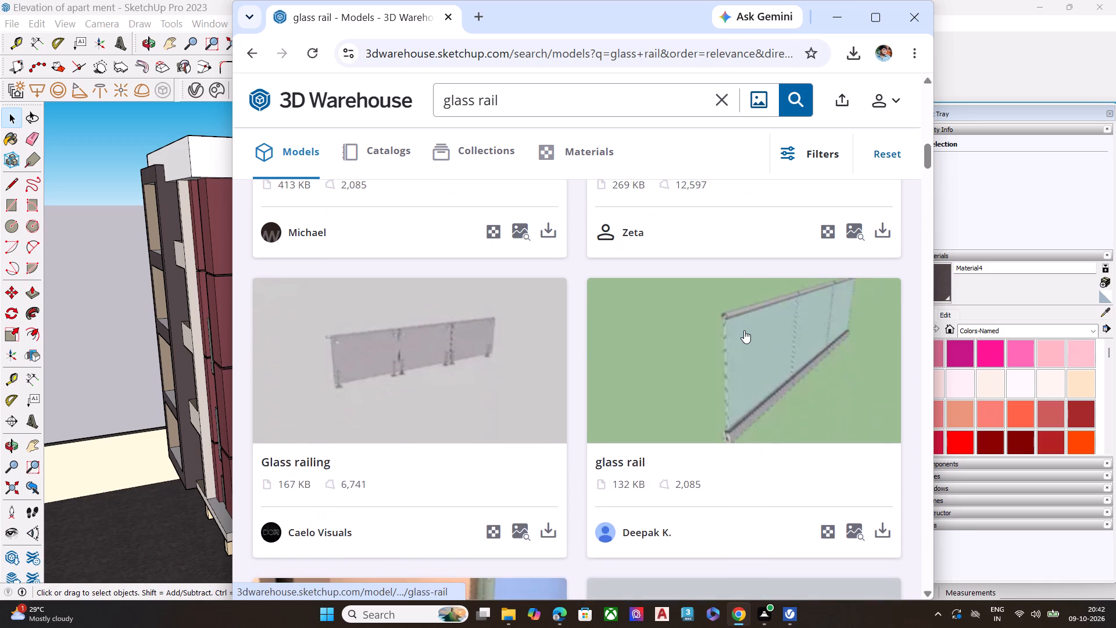
scroll(744, 330, down, 9)
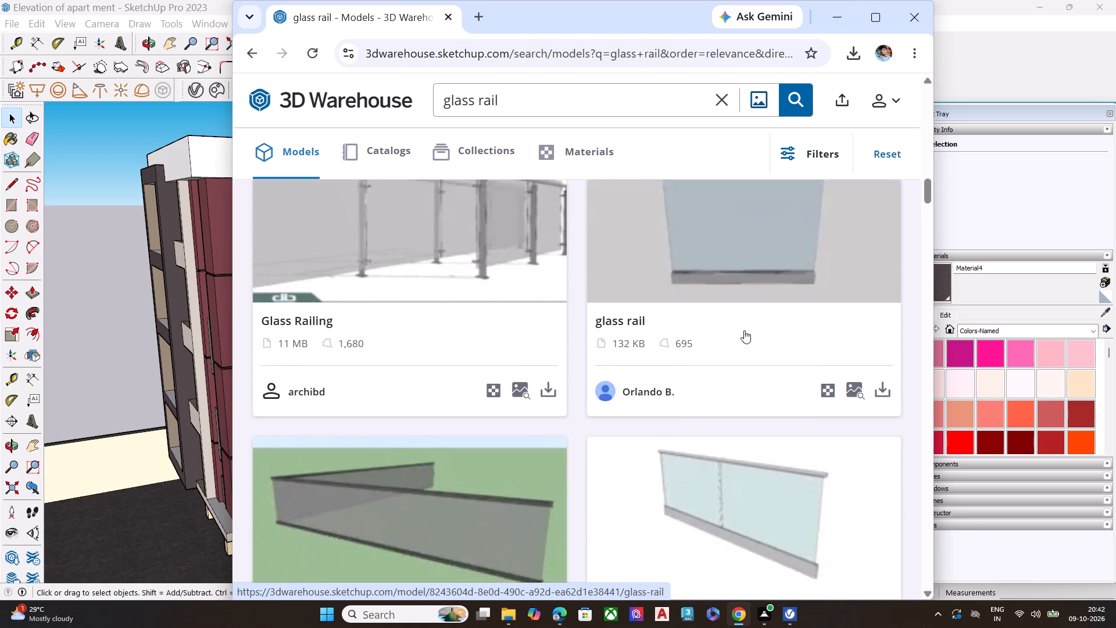
scroll(400, 370, down, 6)
scroll(575, 371, down, 3)
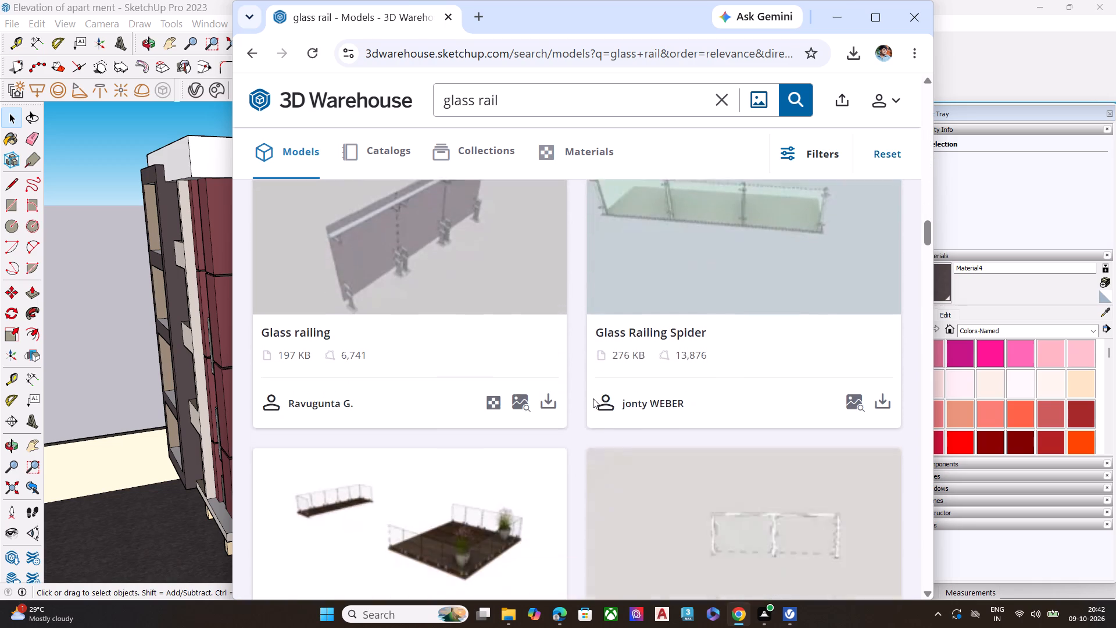
scroll(593, 398, down, 3)
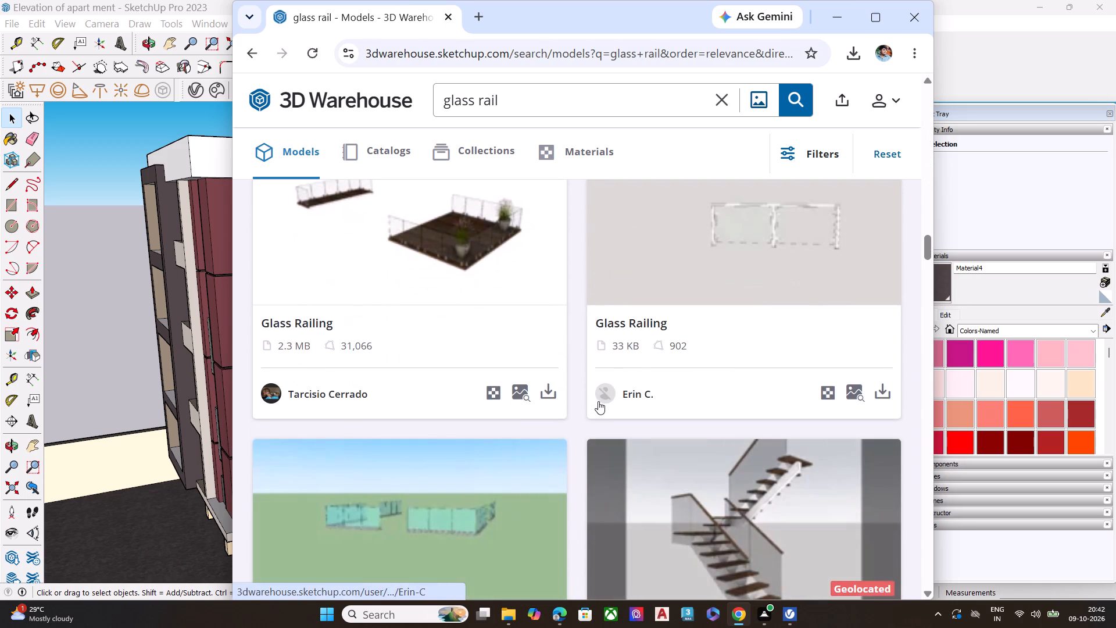
scroll(598, 401, down, 8)
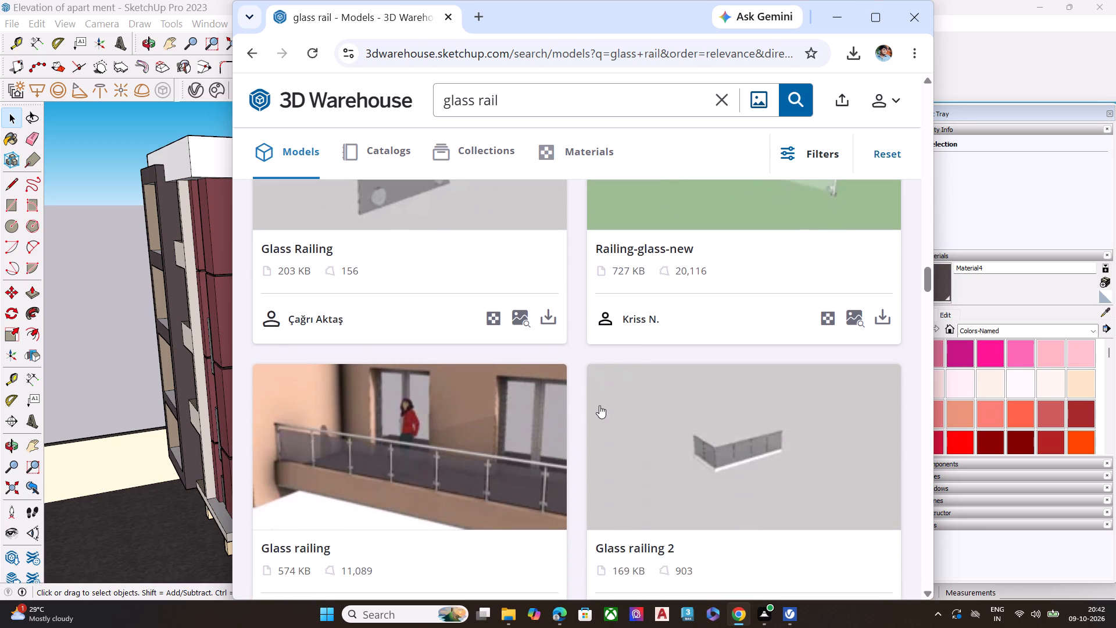
scroll(578, 431, down, 5)
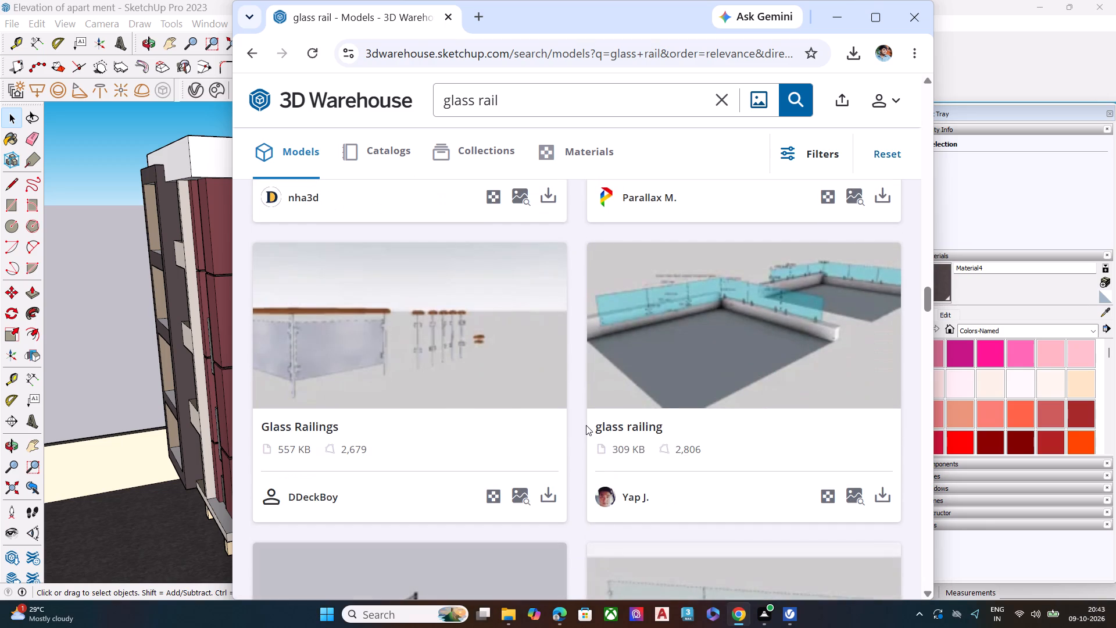
scroll(589, 424, down, 3)
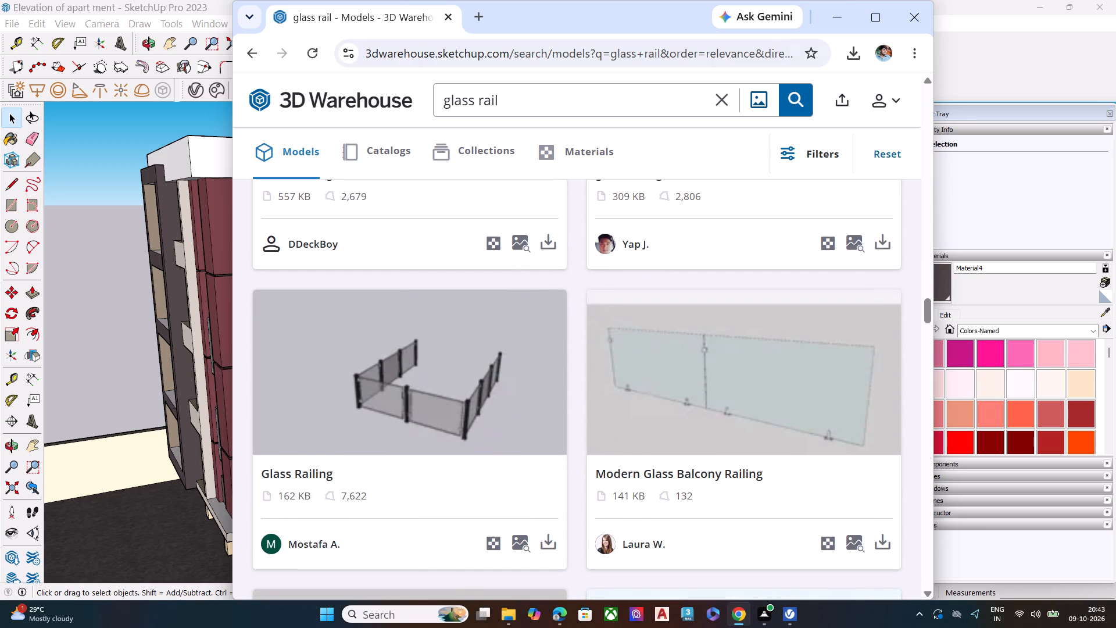
Switch to SketchUp and look through the importable files in the Downloads folder for a usable railing model.
click(841, 19)
click(10, 28)
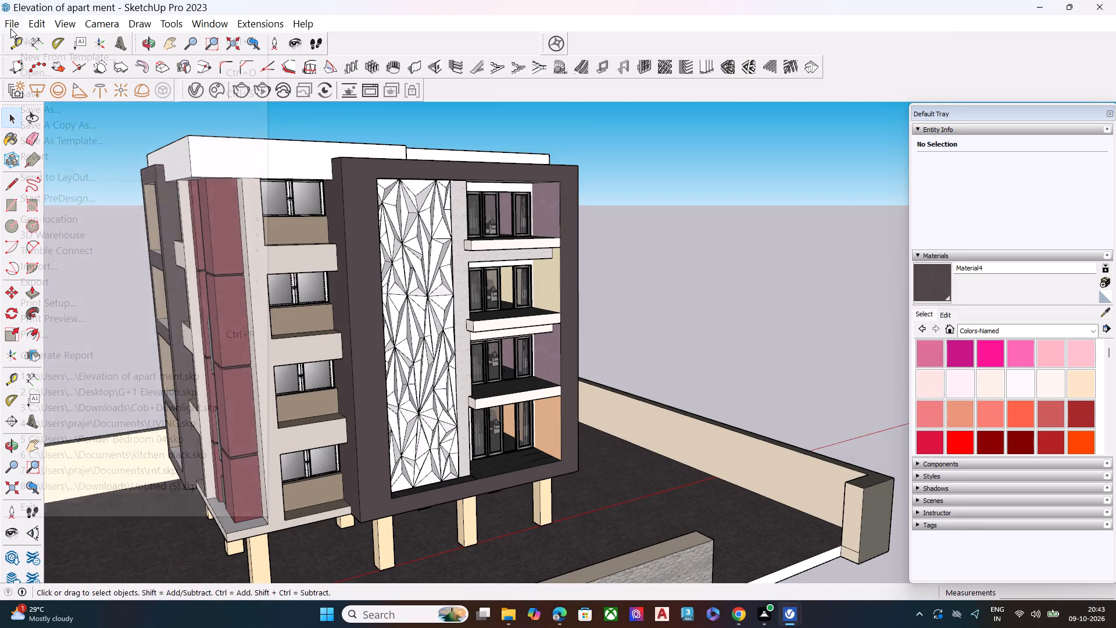
click(78, 267)
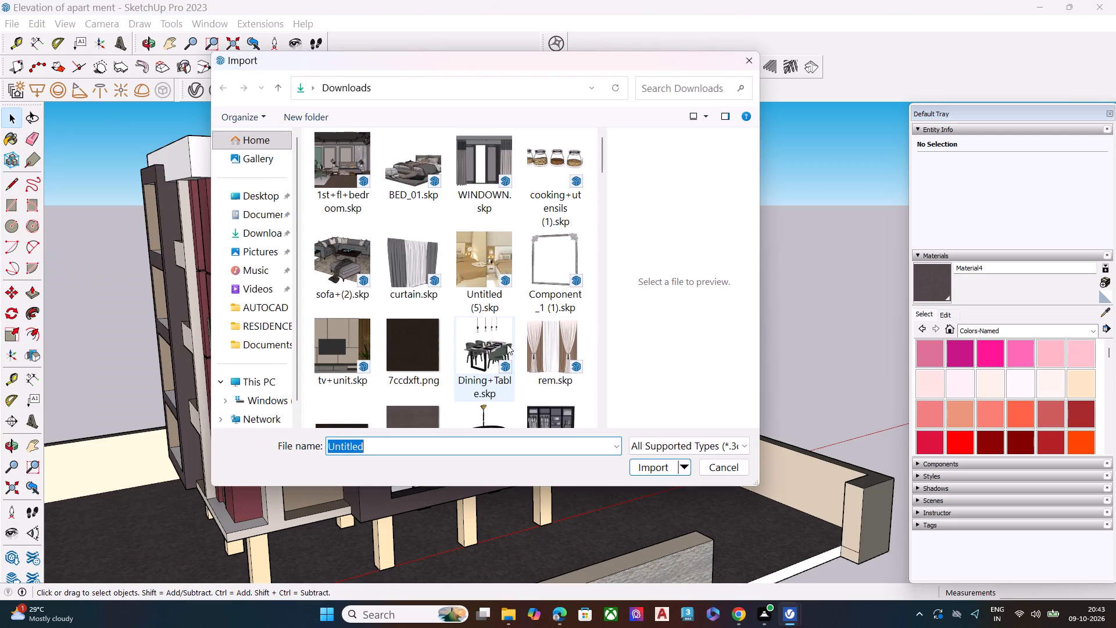
scroll(415, 329, down, 2)
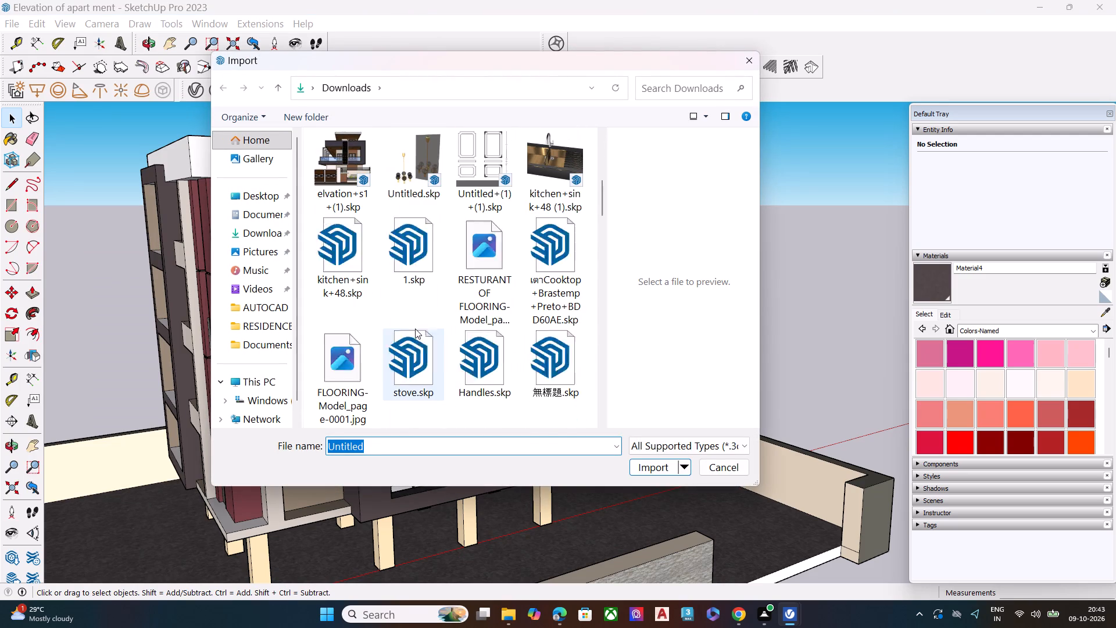
scroll(415, 329, down, 4)
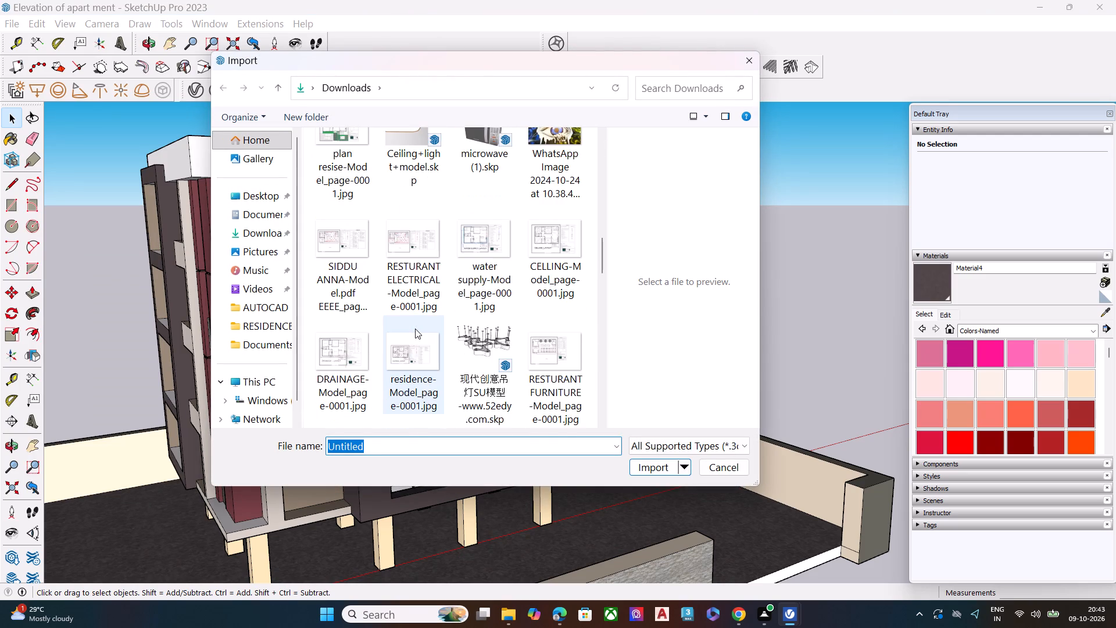
scroll(415, 329, down, 6)
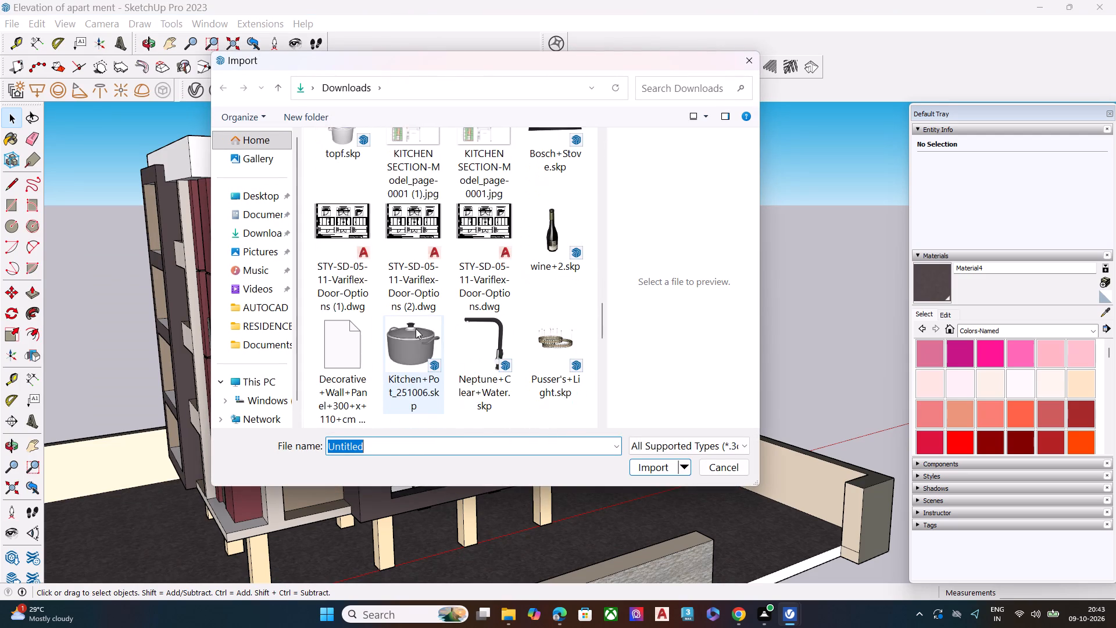
scroll(416, 329, down, 3)
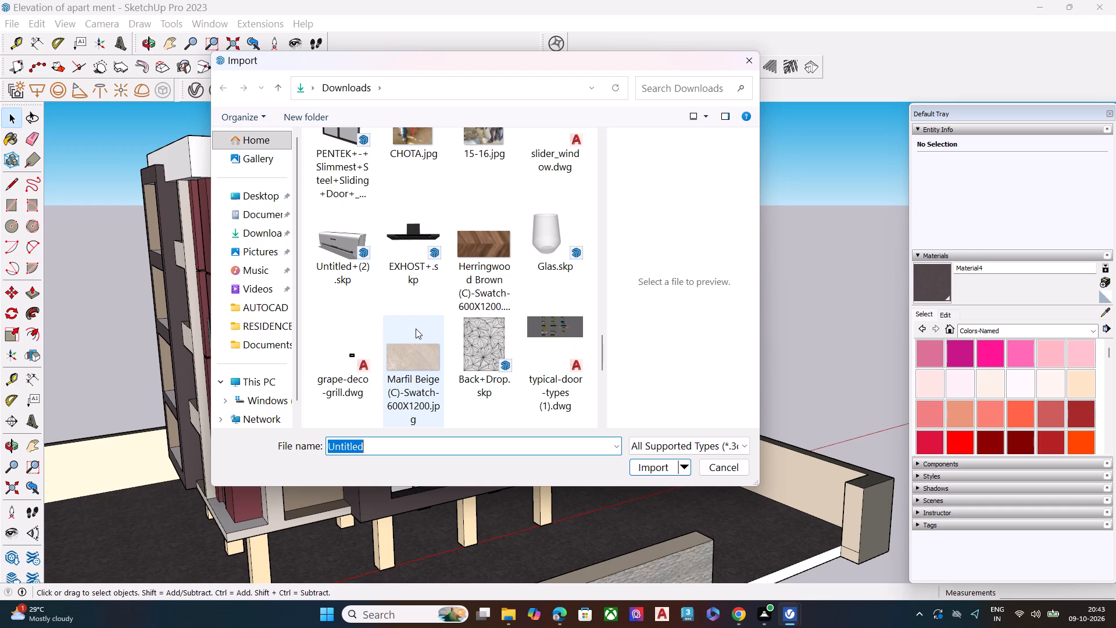
scroll(416, 329, down, 1)
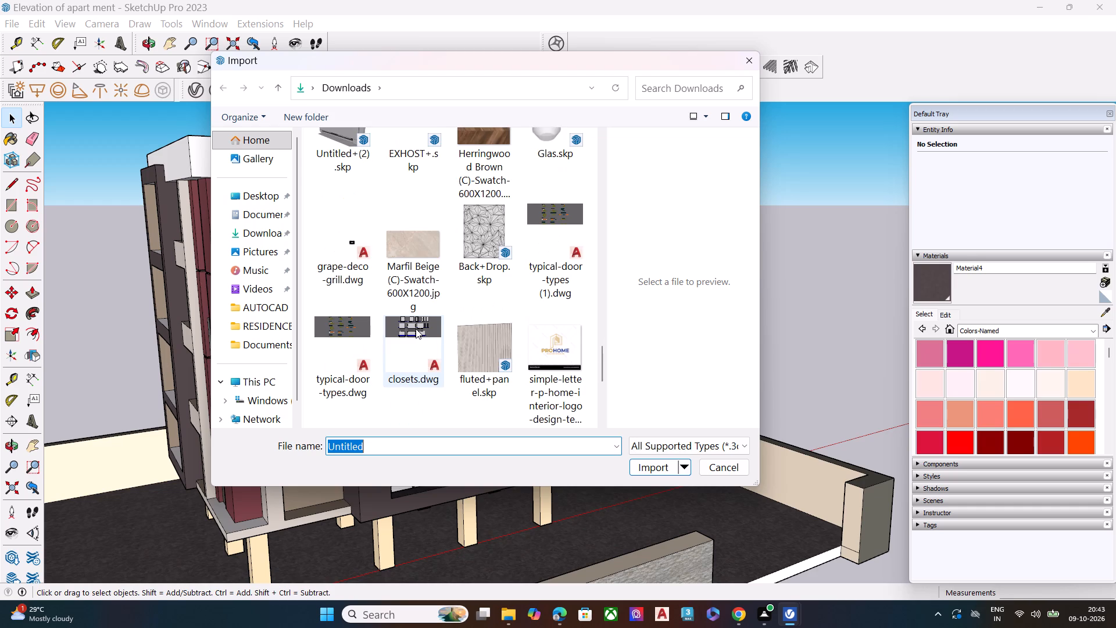
scroll(416, 329, down, 3)
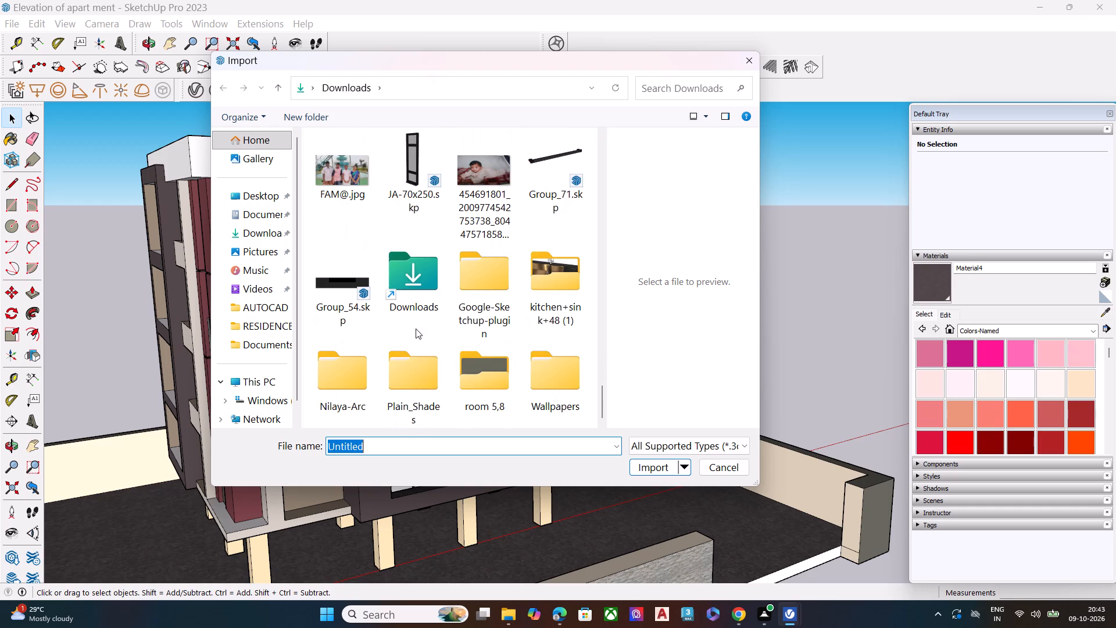
scroll(416, 329, down, 2)
scroll(487, 339, up, 13)
scroll(487, 338, down, 1)
scroll(487, 338, up, 3)
click(744, 62)
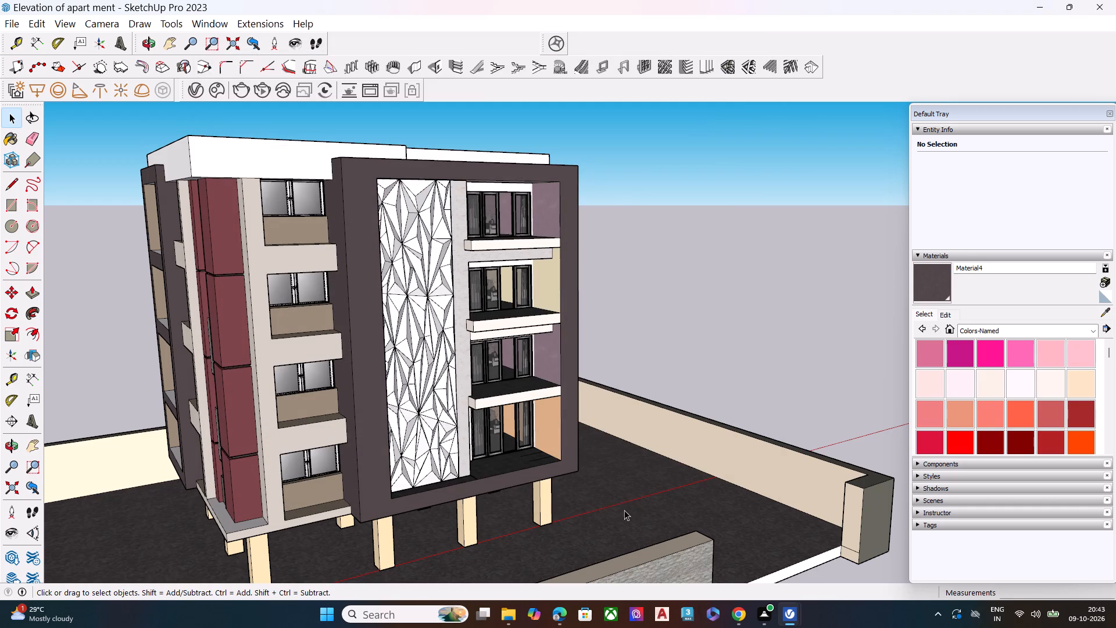
Return to 3D Warehouse in Chrome and download the dark-tinted 90 KB Glass Railing model as a SketchUp file.
click(739, 616)
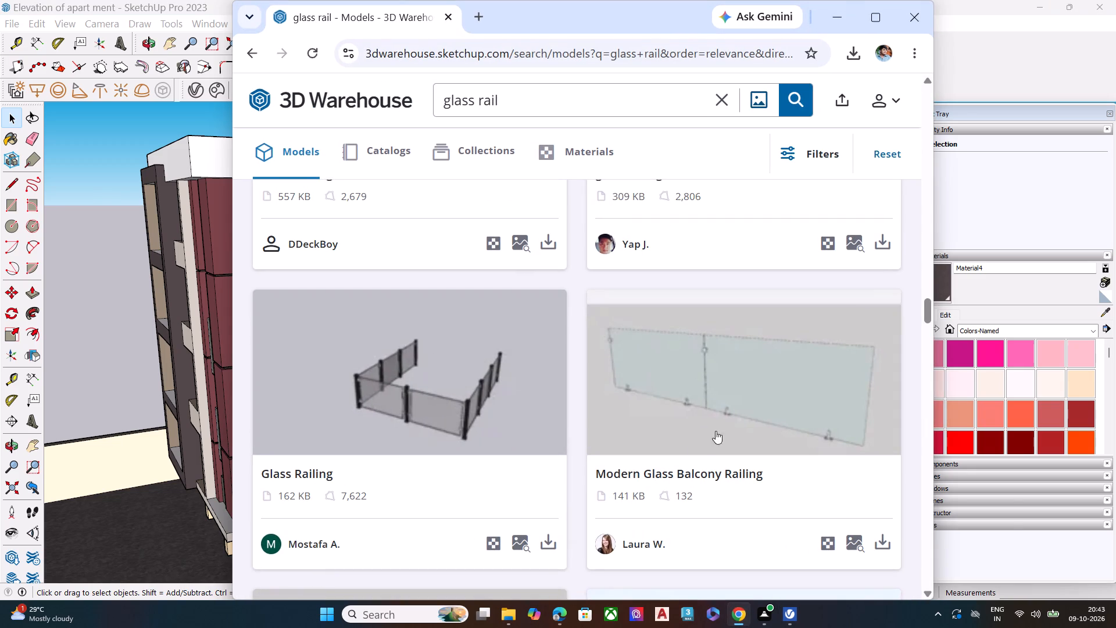
scroll(688, 399, down, 4)
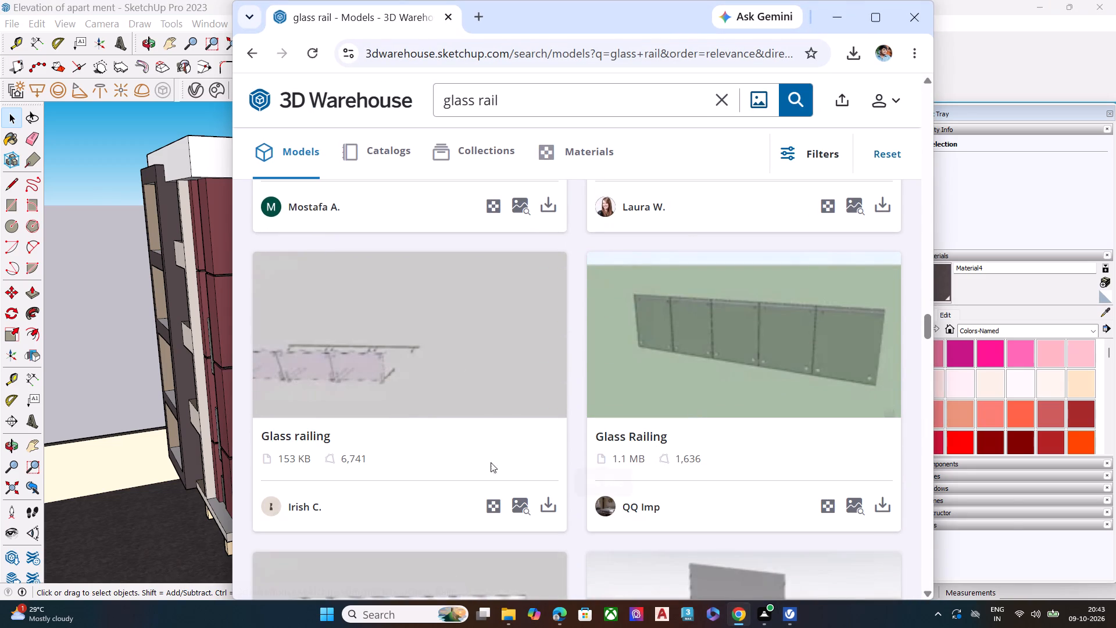
scroll(429, 441, down, 3)
scroll(528, 435, down, 4)
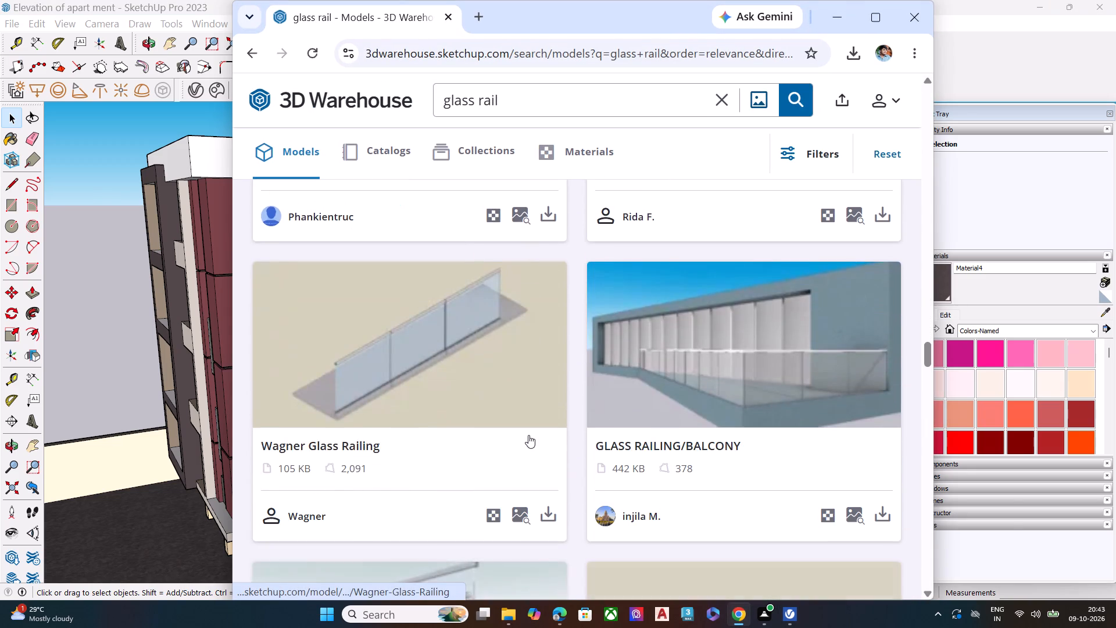
scroll(528, 435, down, 8)
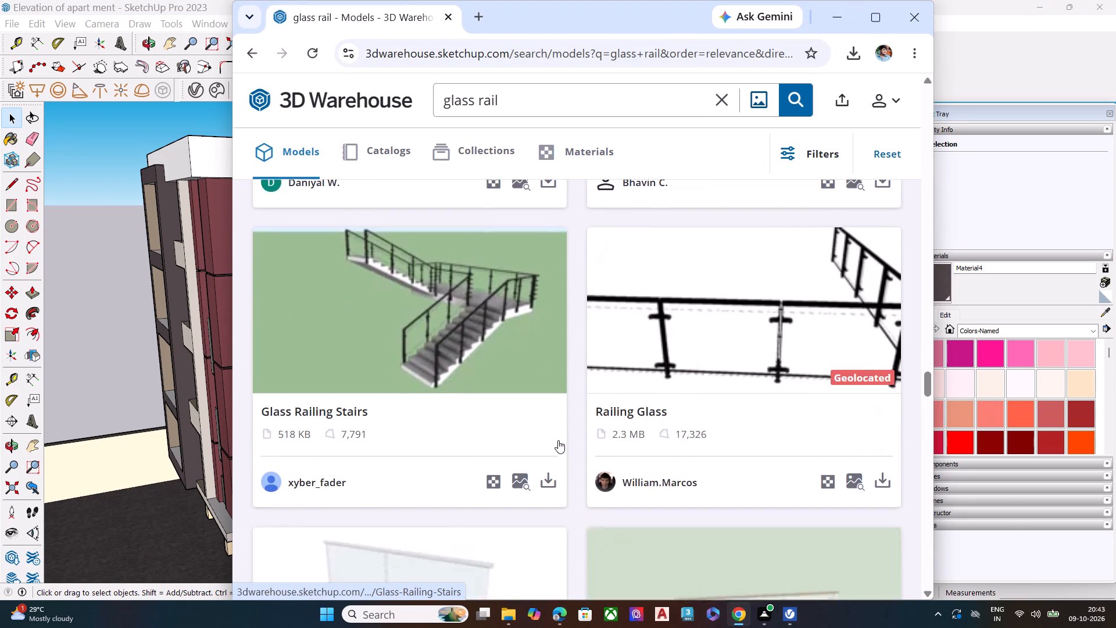
scroll(558, 440, down, 3)
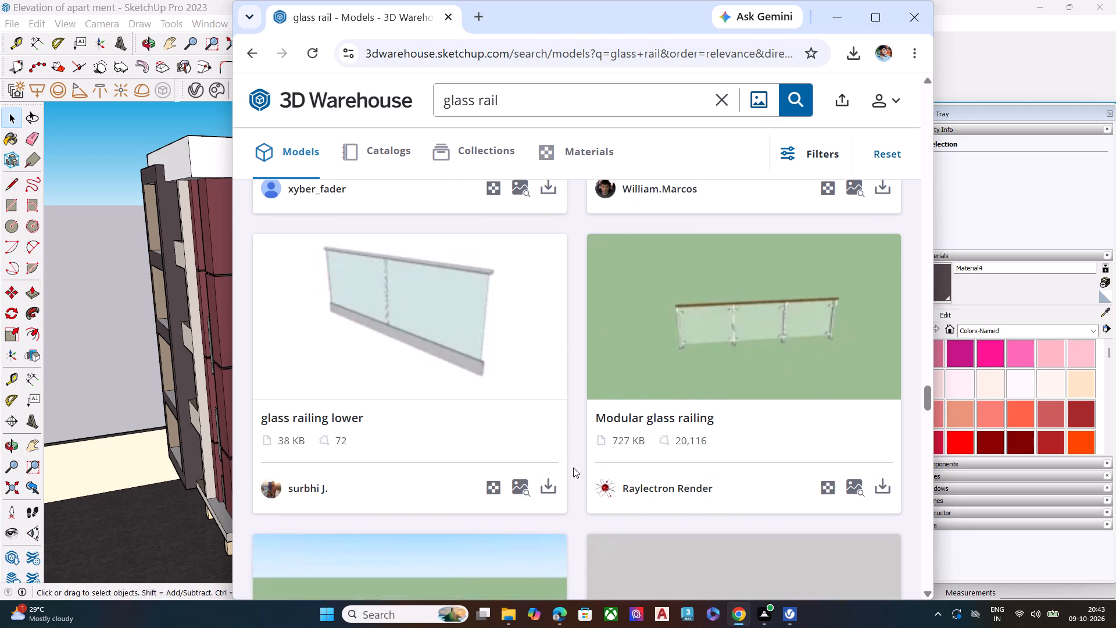
scroll(614, 473, down, 6)
scroll(681, 486, down, 2)
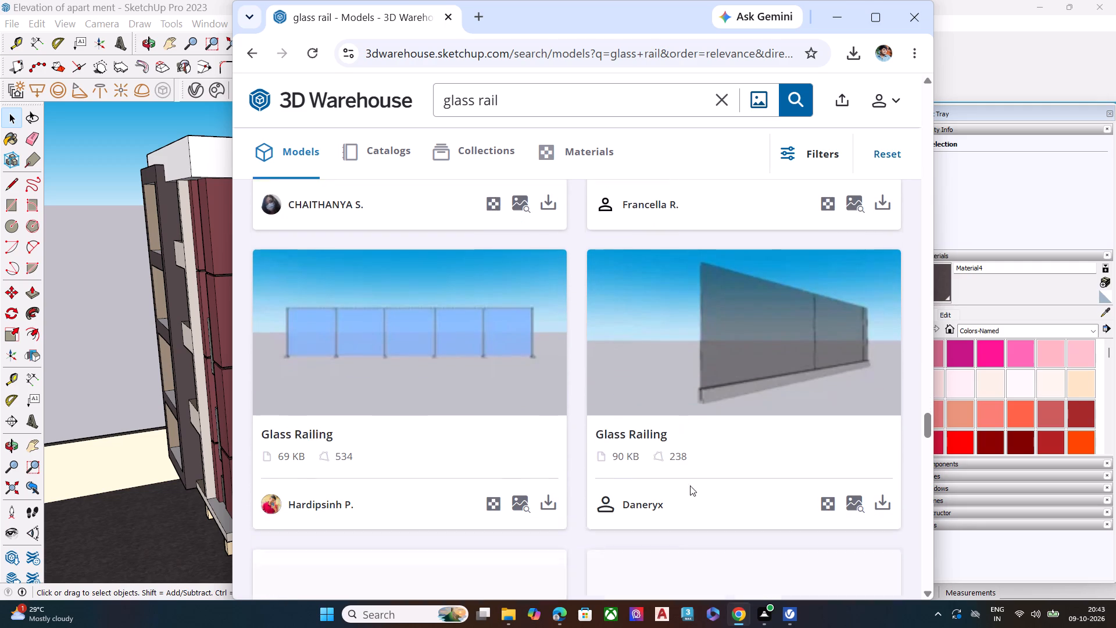
click(884, 414)
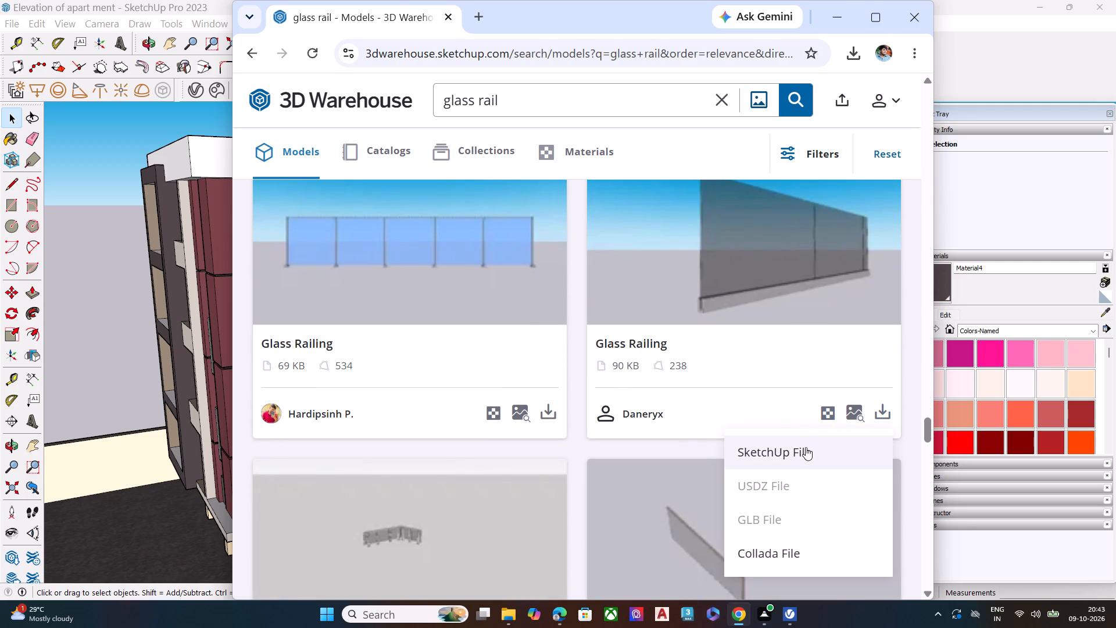
click(806, 450)
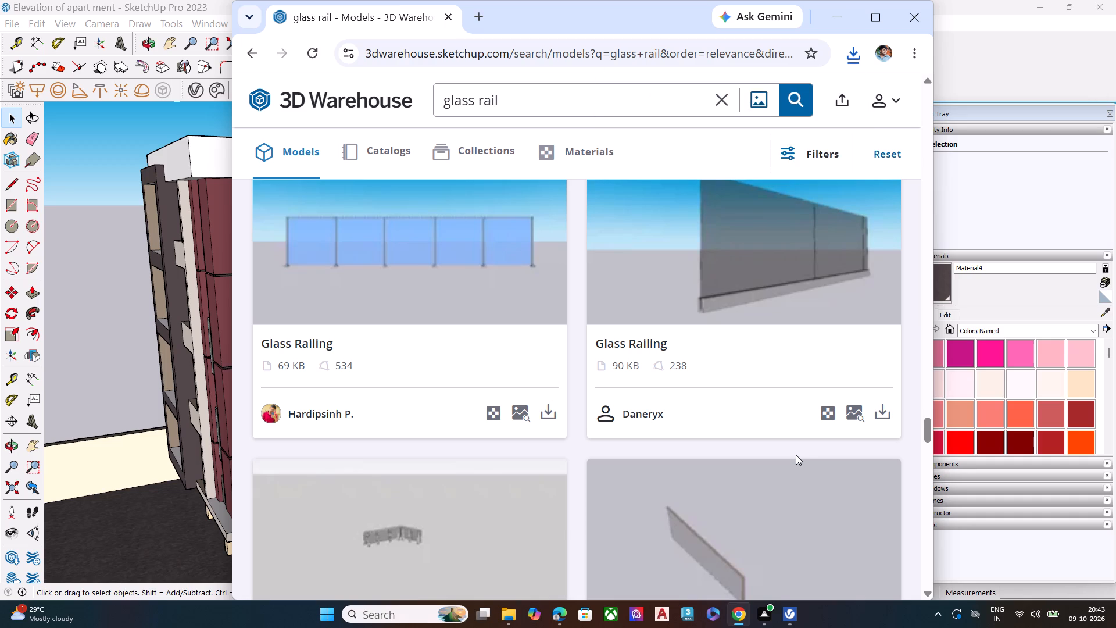
click(851, 55)
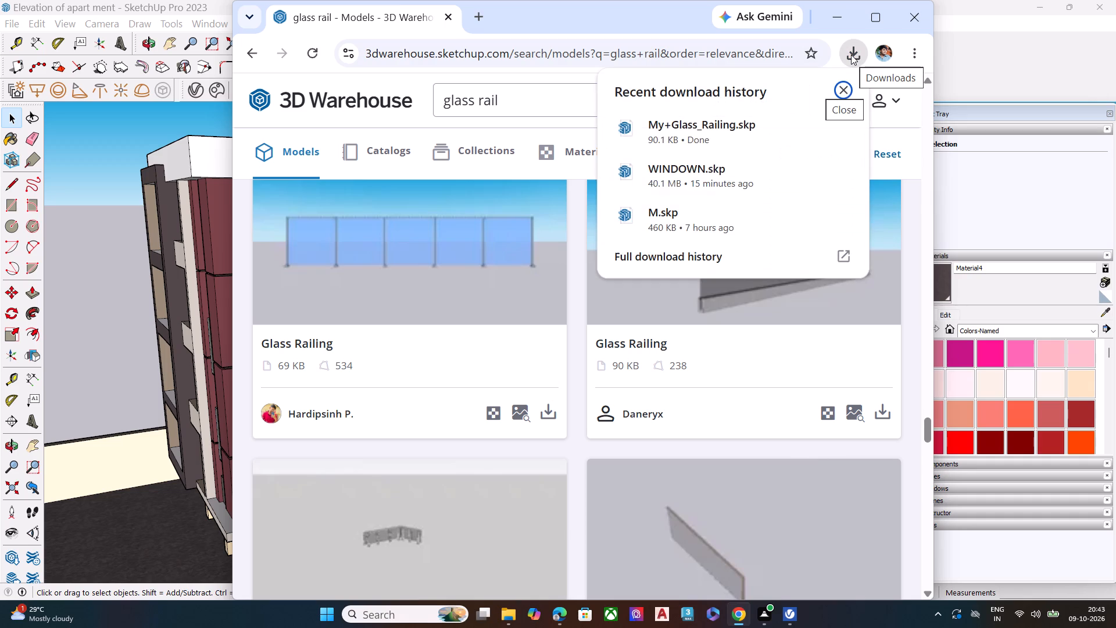
click(831, 61)
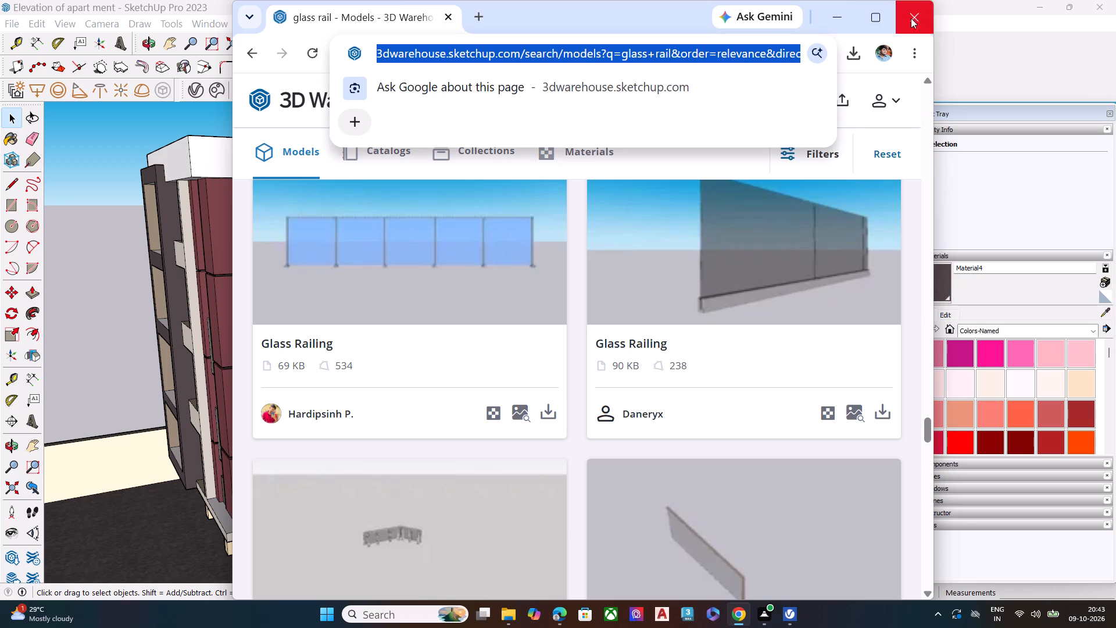
Switch to SketchUp and import My+Glass_Railing.skp from the Downloads folder.
click(832, 20)
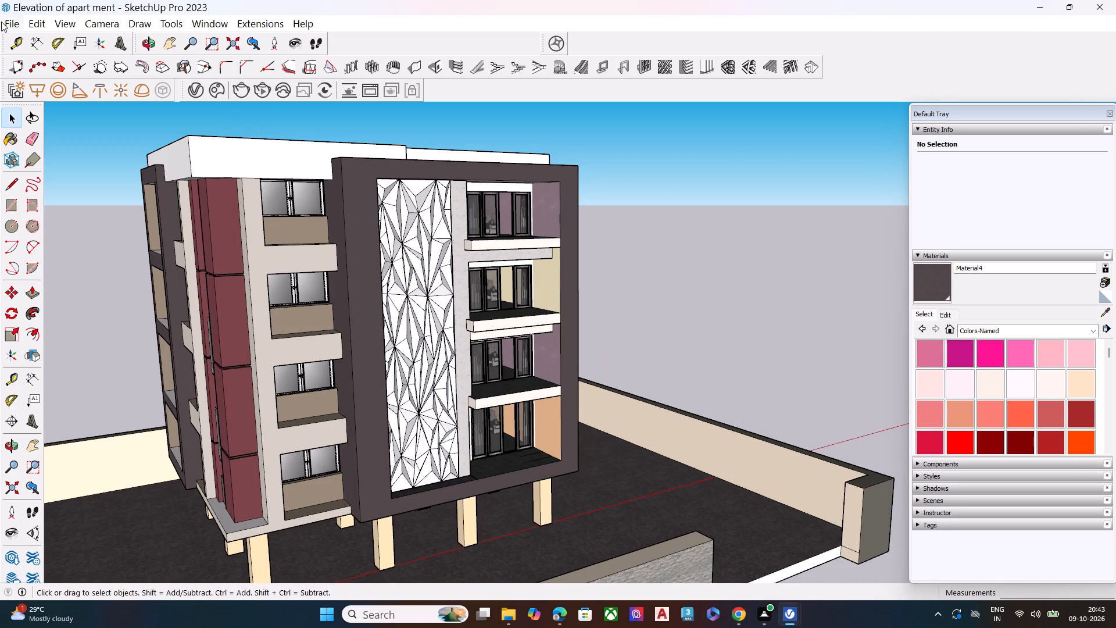
click(2, 20)
click(26, 268)
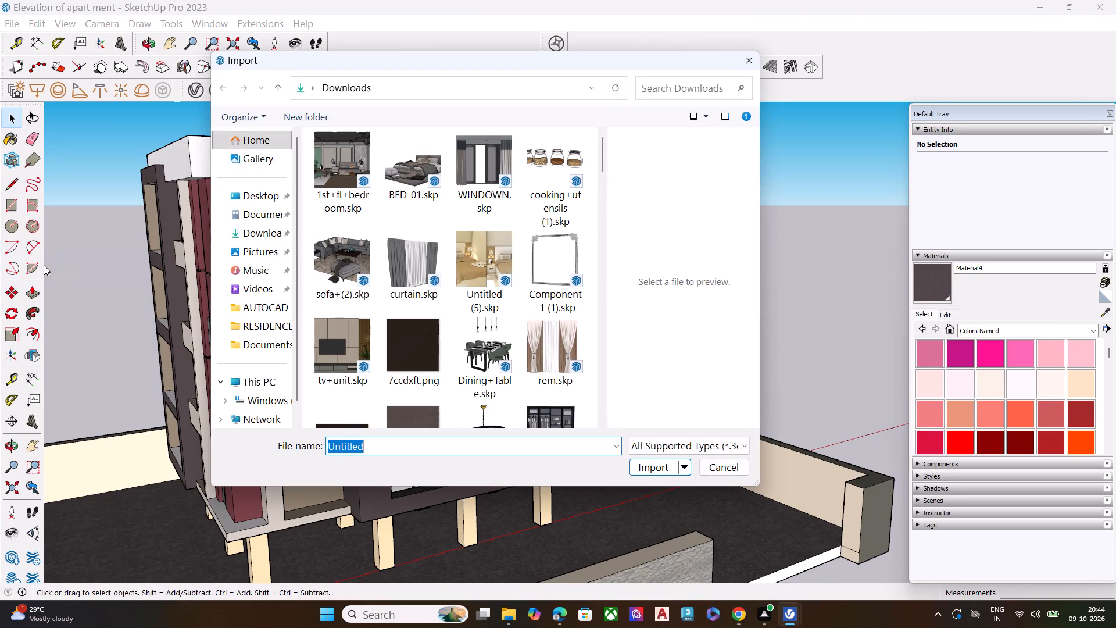
scroll(488, 249, down, 1)
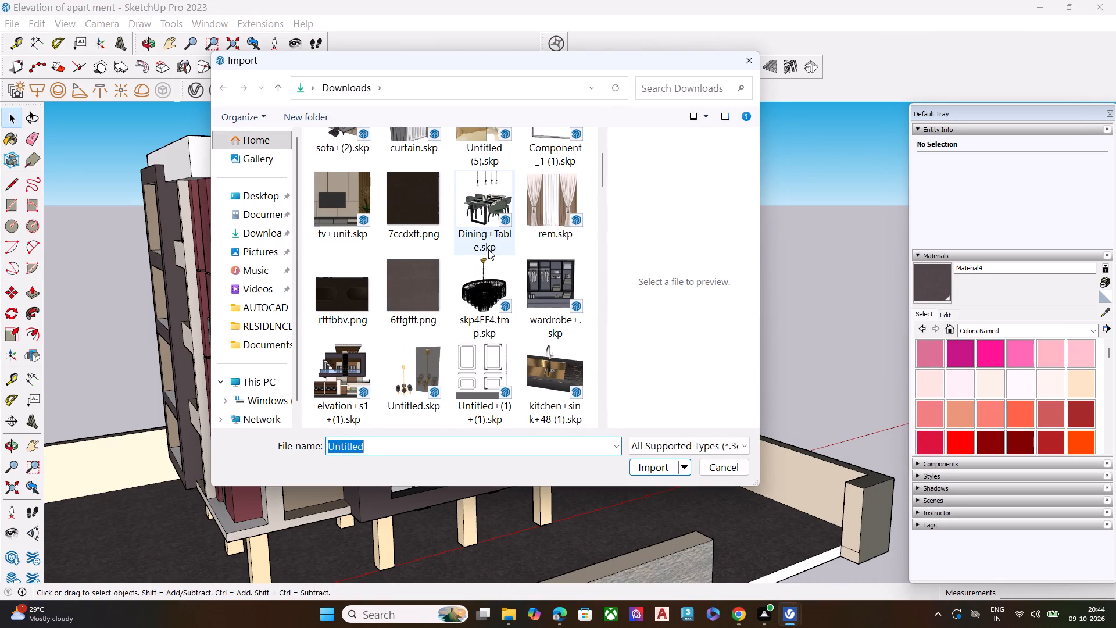
scroll(488, 249, down, 3)
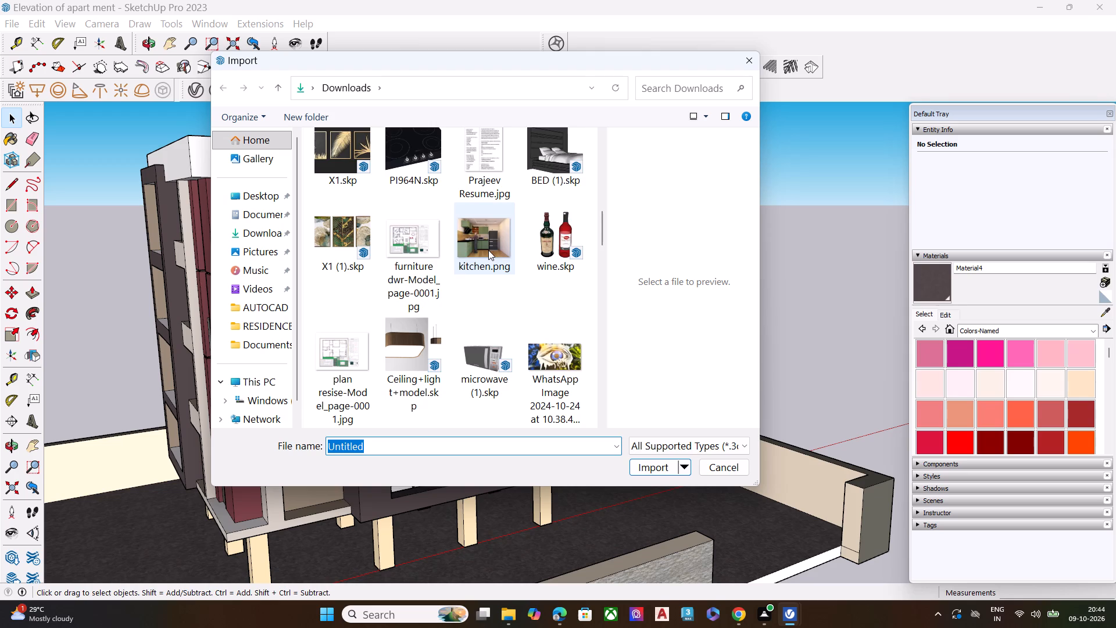
scroll(488, 250, down, 4)
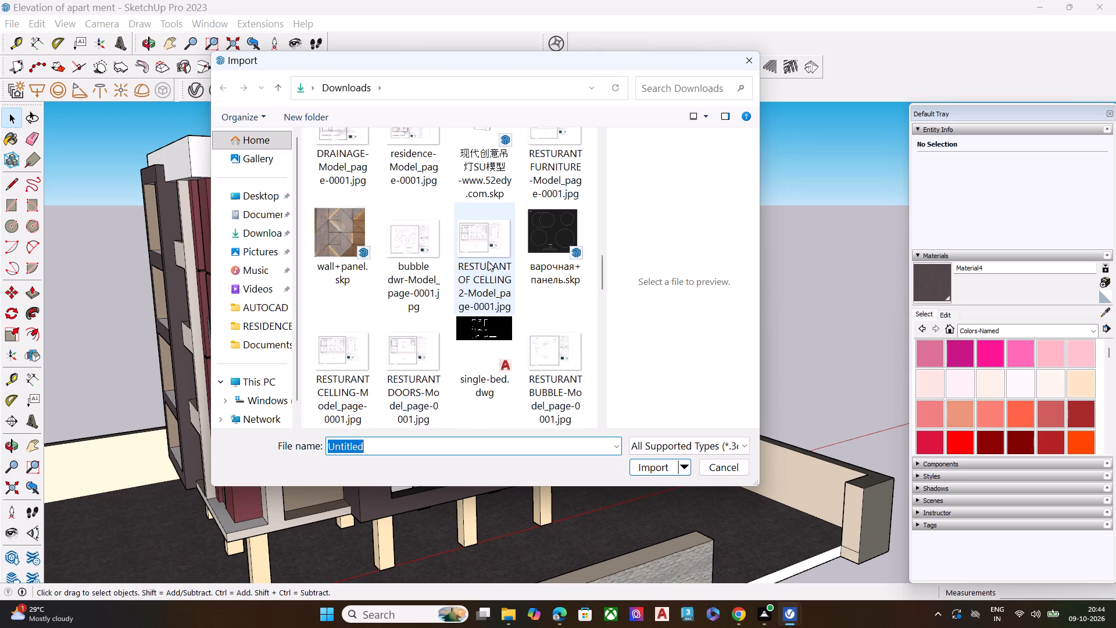
scroll(488, 261, down, 4)
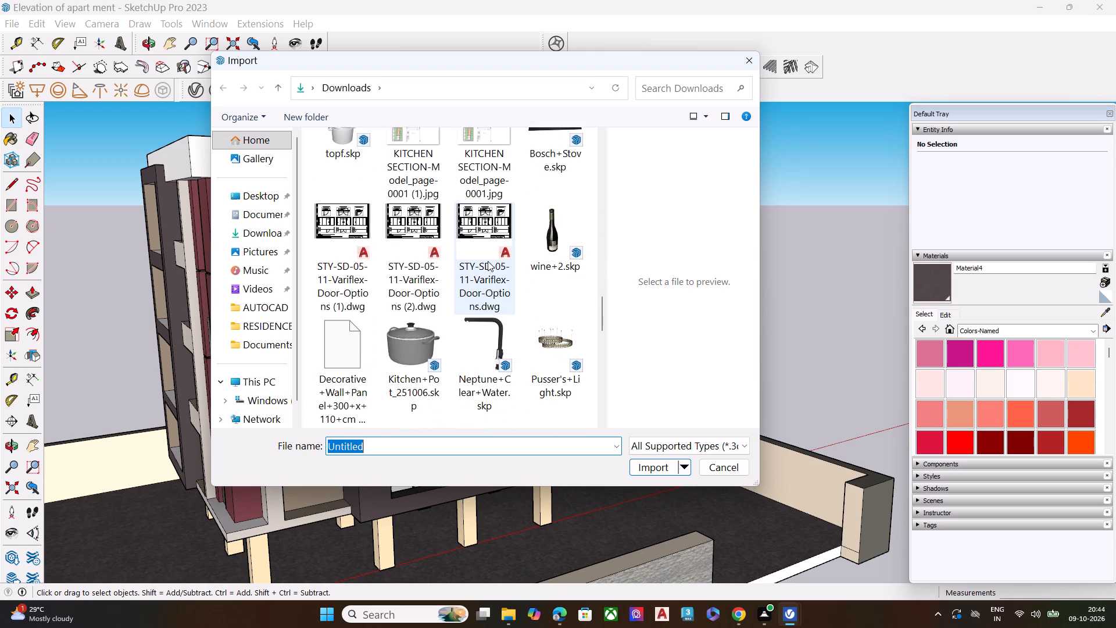
scroll(488, 261, down, 5)
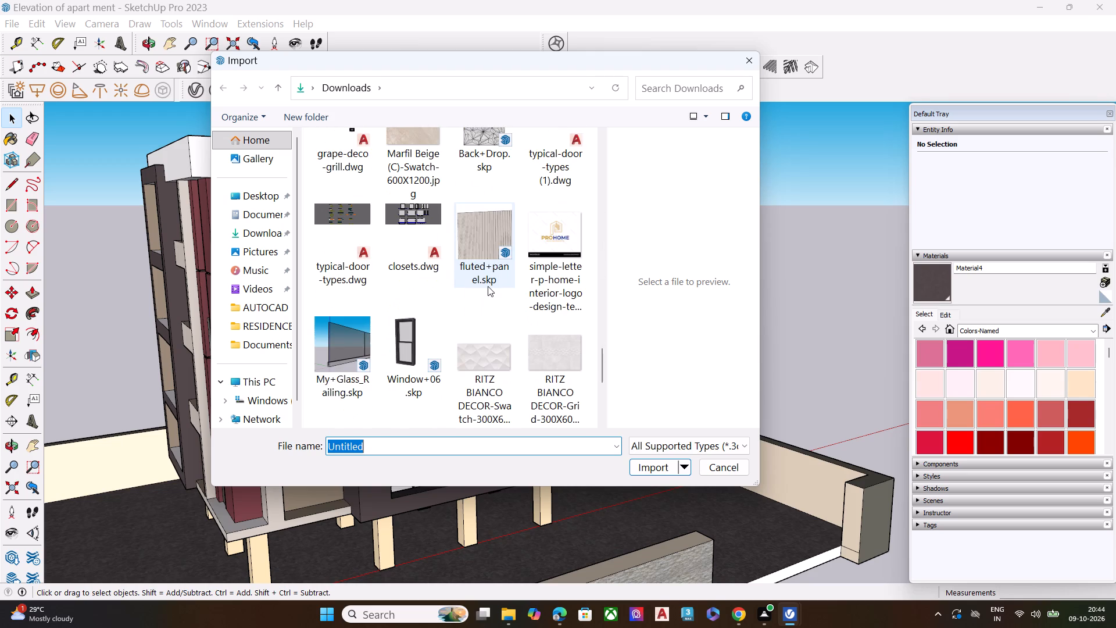
click(349, 334)
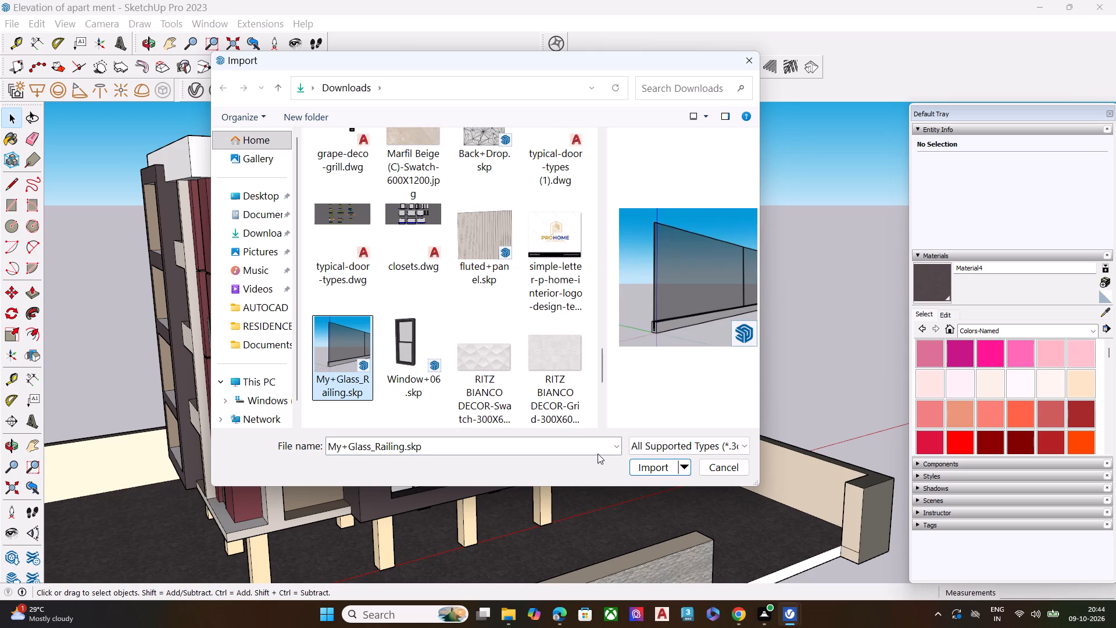
click(663, 468)
scroll(380, 456, down, 2)
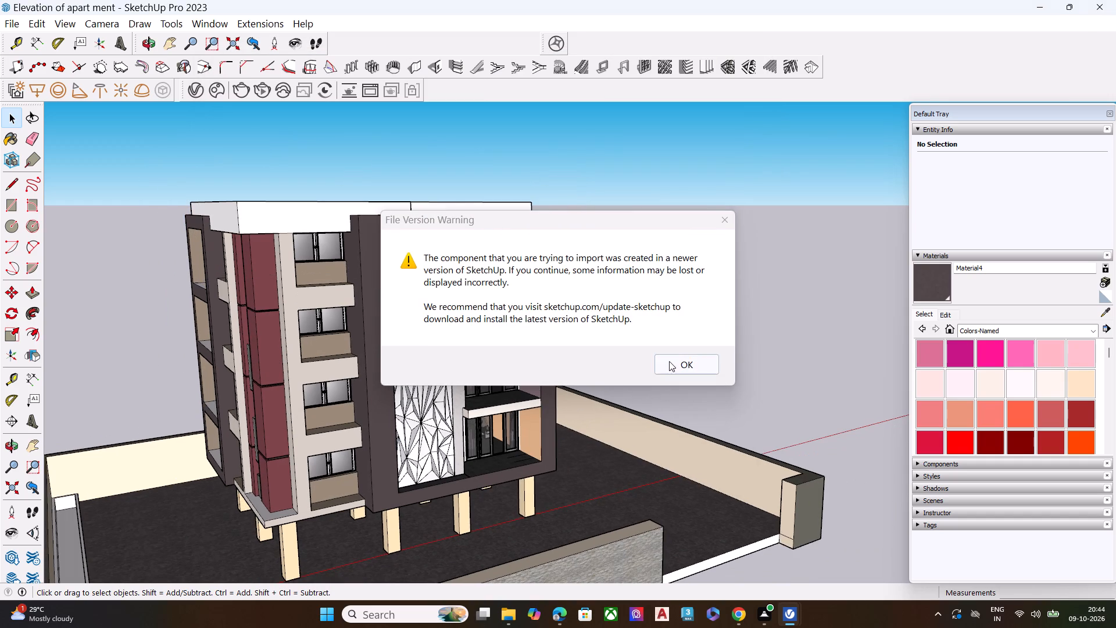
click(669, 361)
Place the glass railing along the top balcony slab's front edge, starting at the corner beside the brick strip.
scroll(477, 332, up, 4)
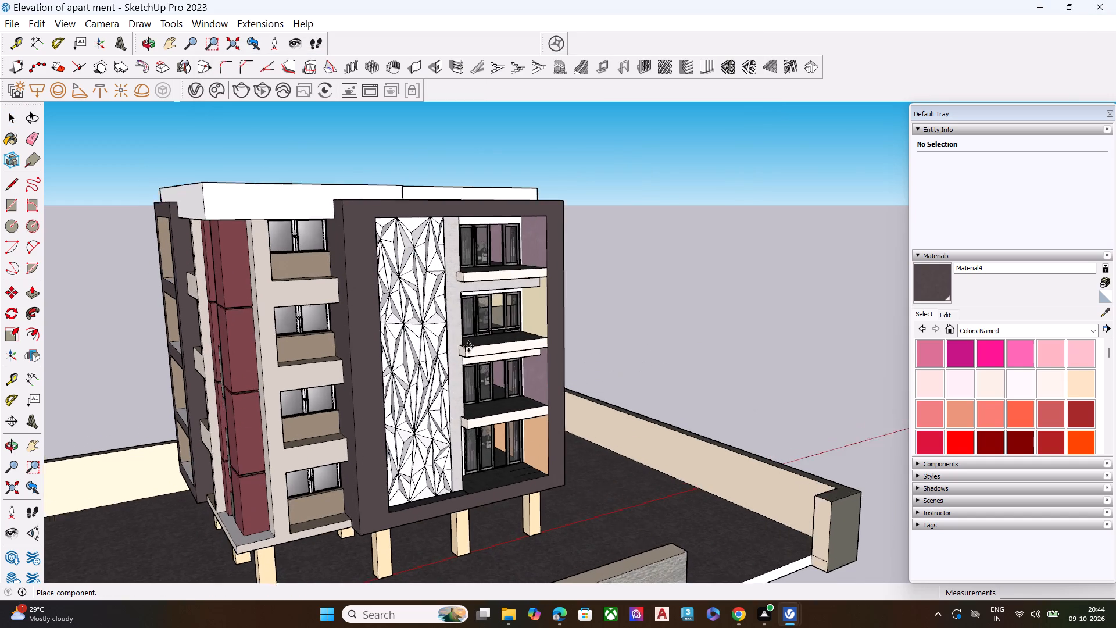
scroll(468, 347, up, 3)
middle_drag(470, 351, 492, 432)
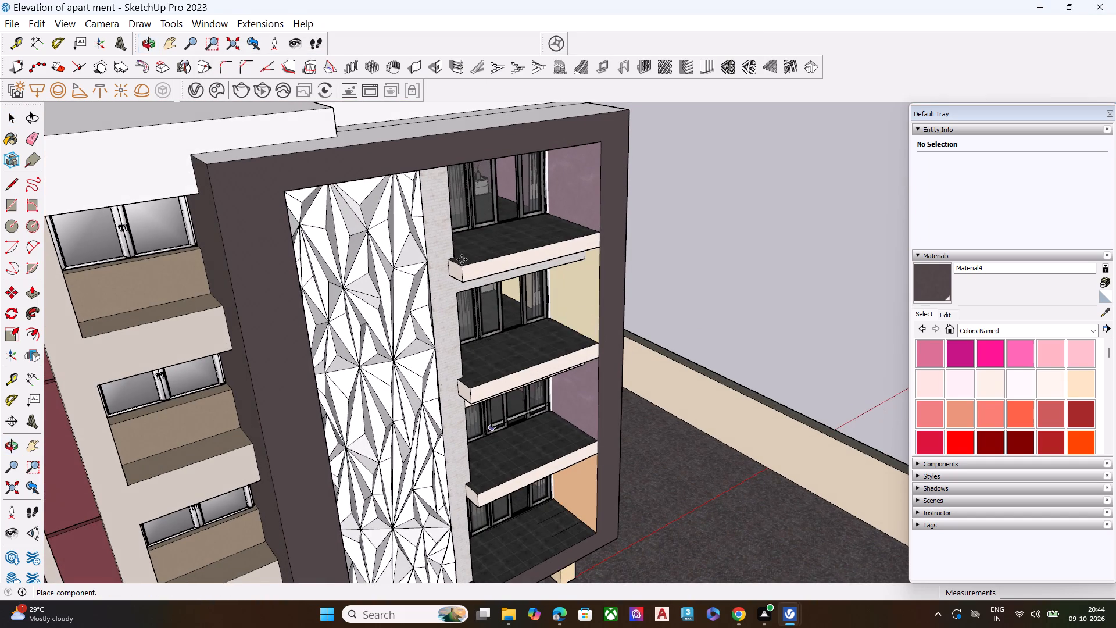
scroll(460, 255, up, 14)
scroll(465, 263, up, 8)
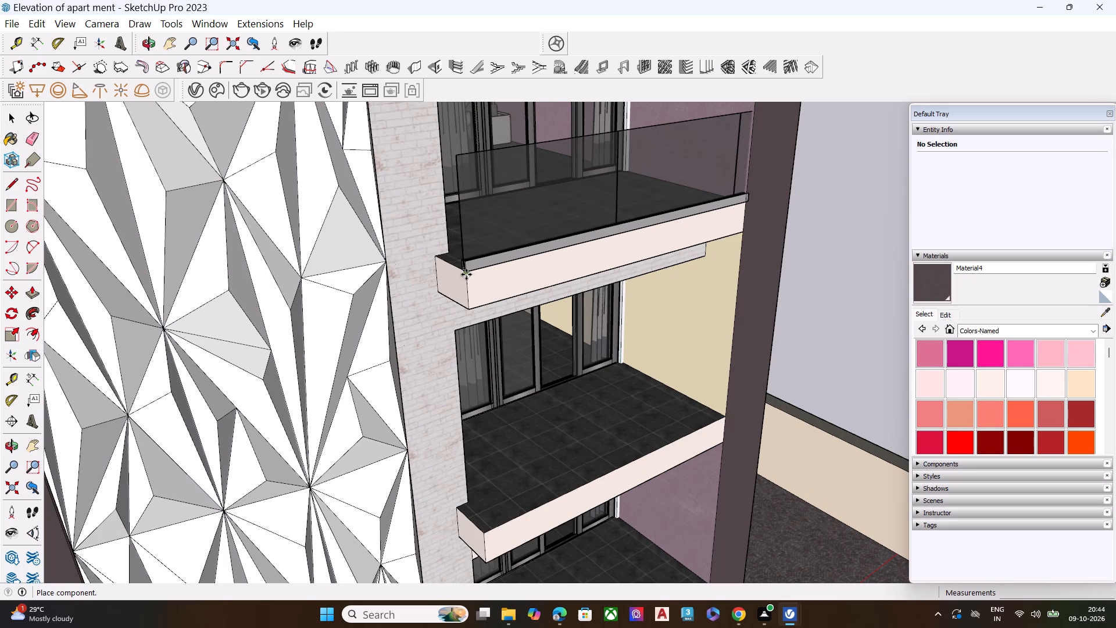
click(466, 274)
Copy the top balcony's glass railing about 30' away into the open space beside the building.
scroll(613, 276, down, 5)
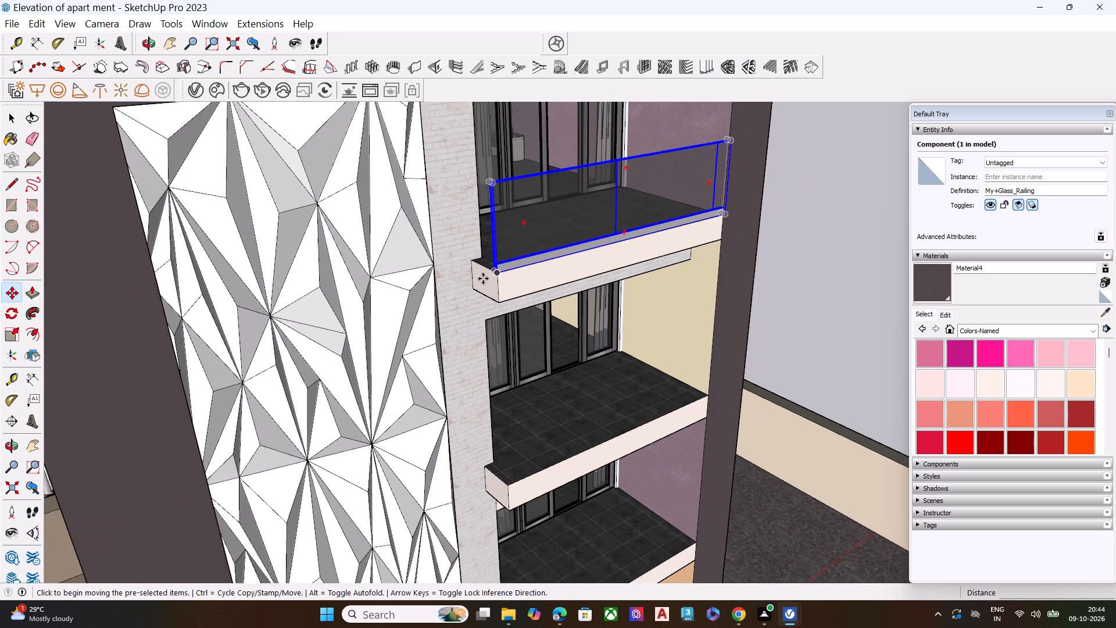
middle_drag(473, 262, 496, 262)
scroll(535, 262, up, 6)
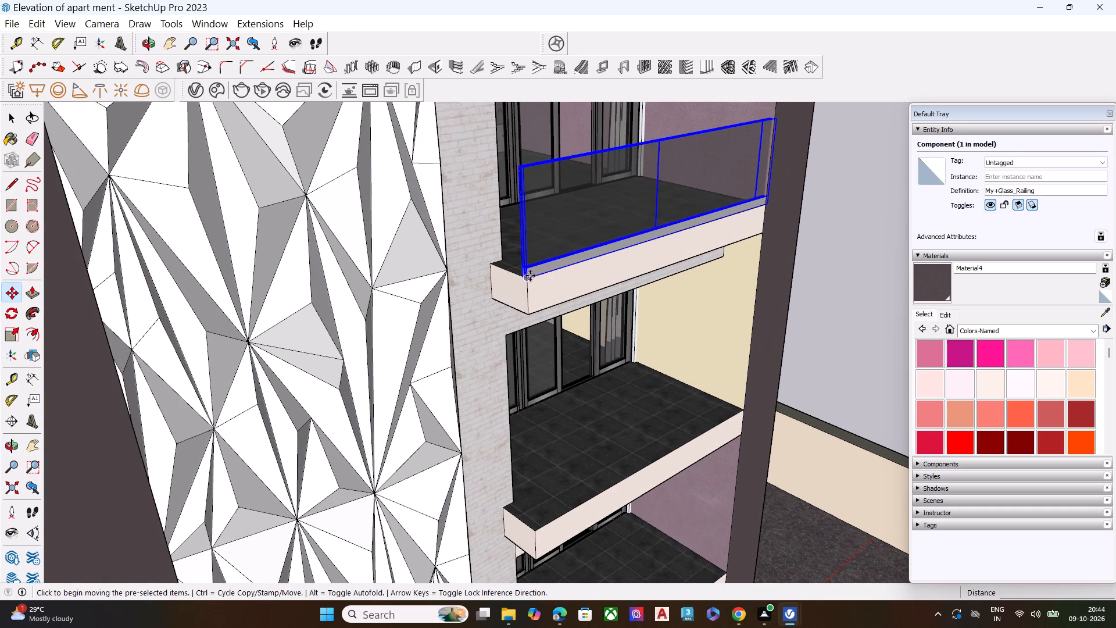
click(530, 276)
scroll(417, 297, down, 7)
scroll(265, 320, down, 17)
scroll(274, 334, down, 10)
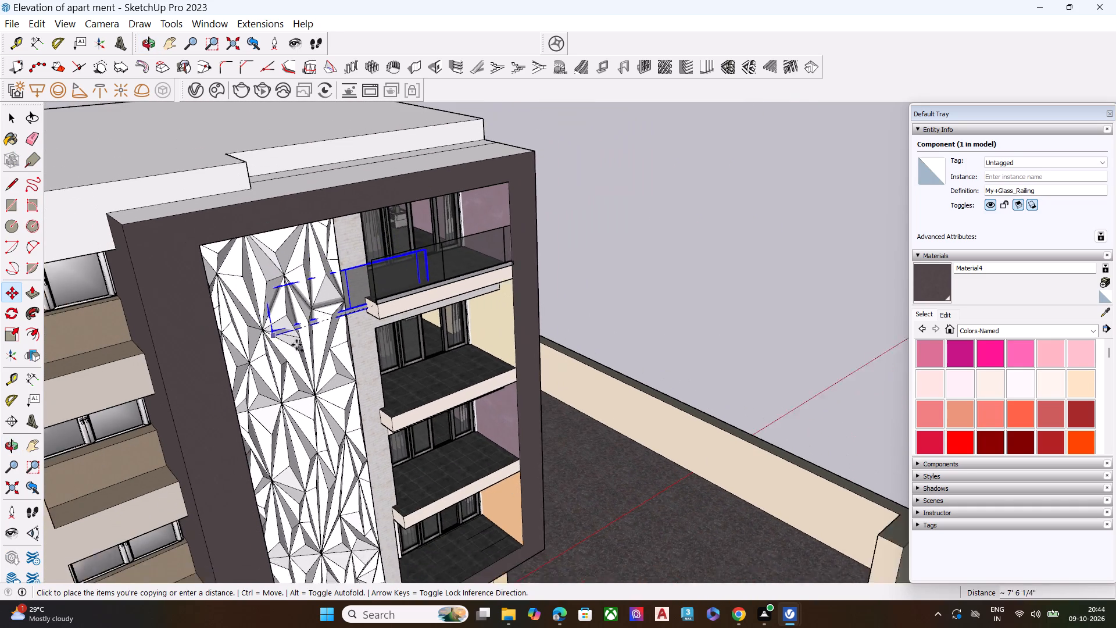
click(670, 304)
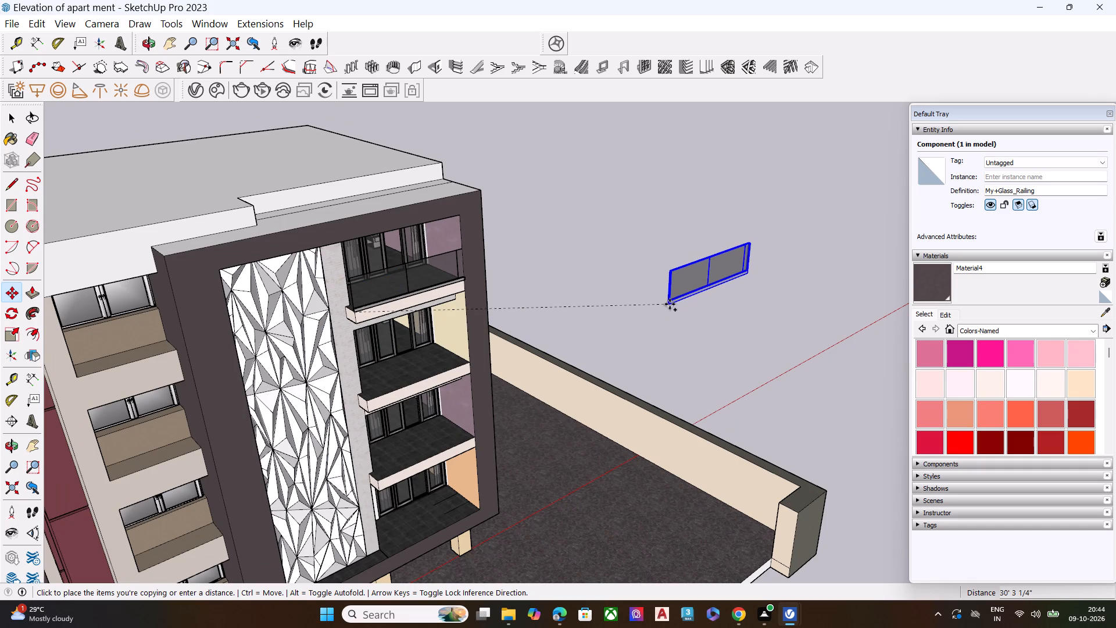
Scale the copied railing along the red axis from its building-side end to about 0.18.
scroll(678, 287, up, 3)
scroll(679, 284, down, 1)
scroll(679, 283, up, 3)
middle_drag(763, 273, 636, 291)
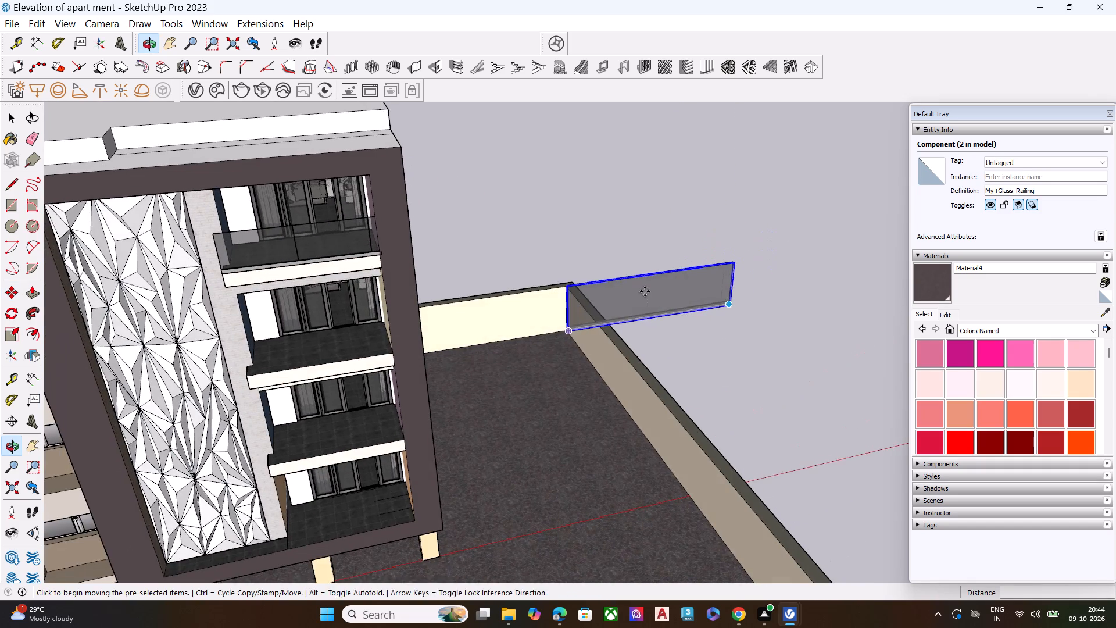
scroll(645, 291, up, 5)
key(s)
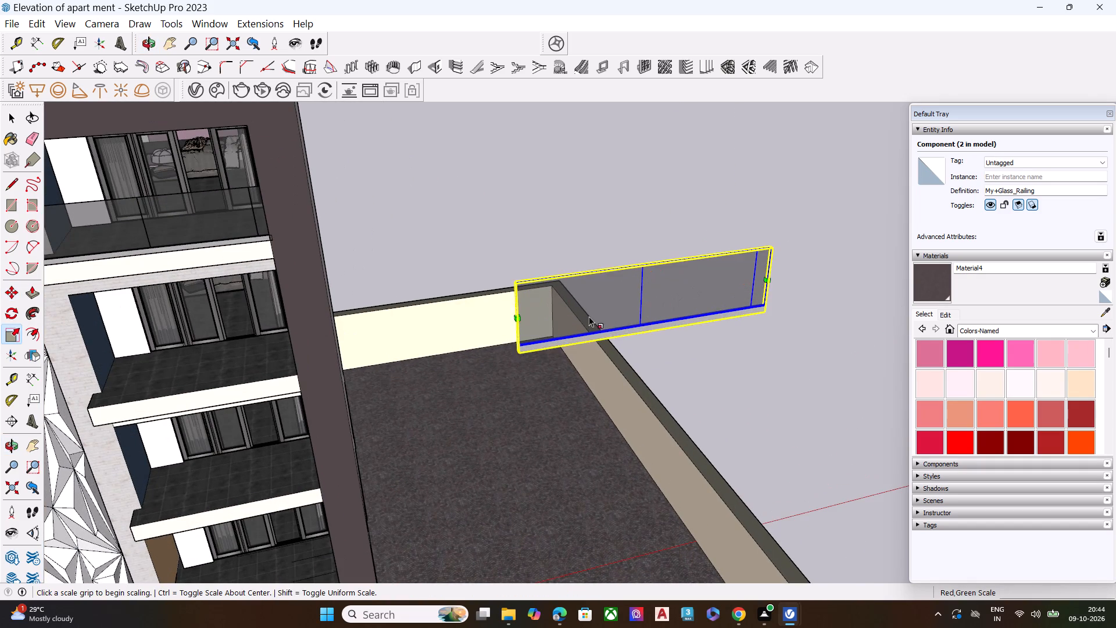
click(517, 318)
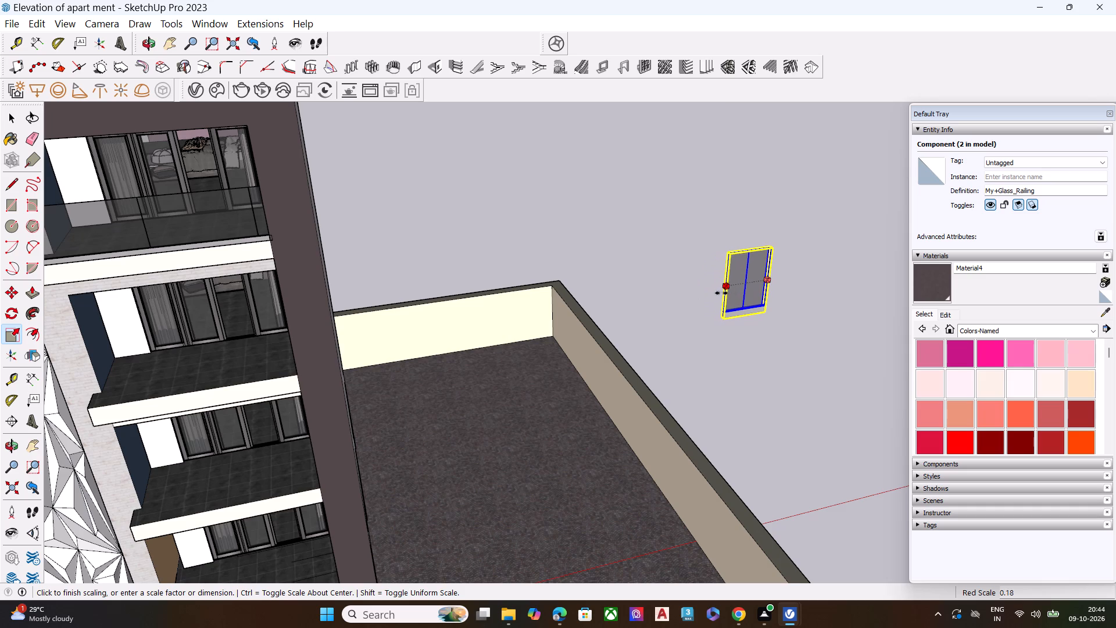
click(717, 295)
key(space)
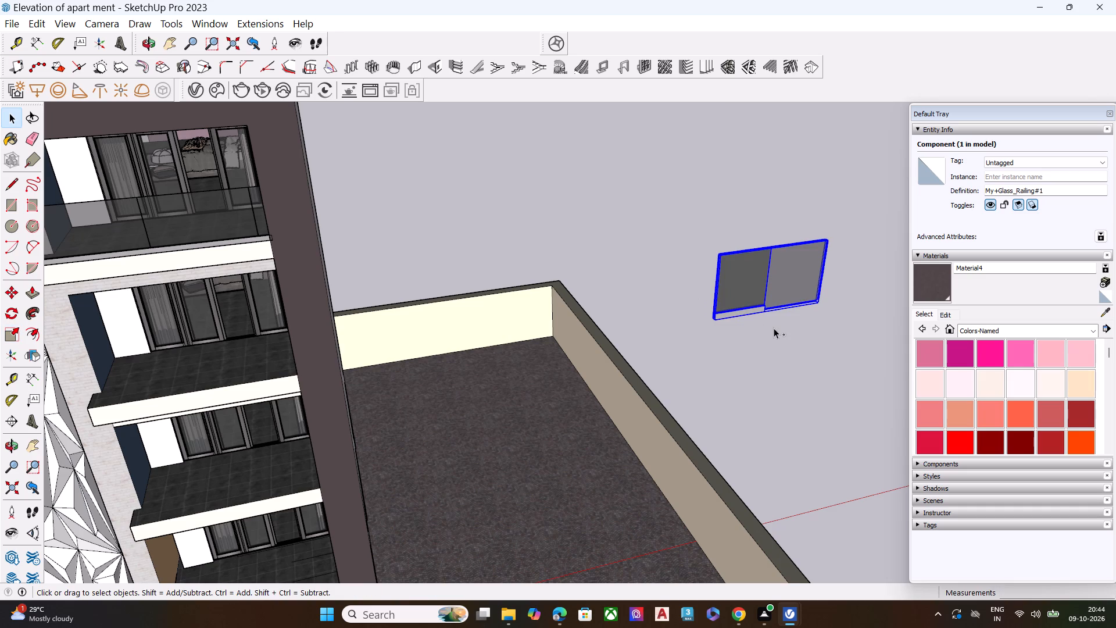
Scale the railing copy again from its building-side end along the red axis to about 0.50.
key(s)
click(714, 289)
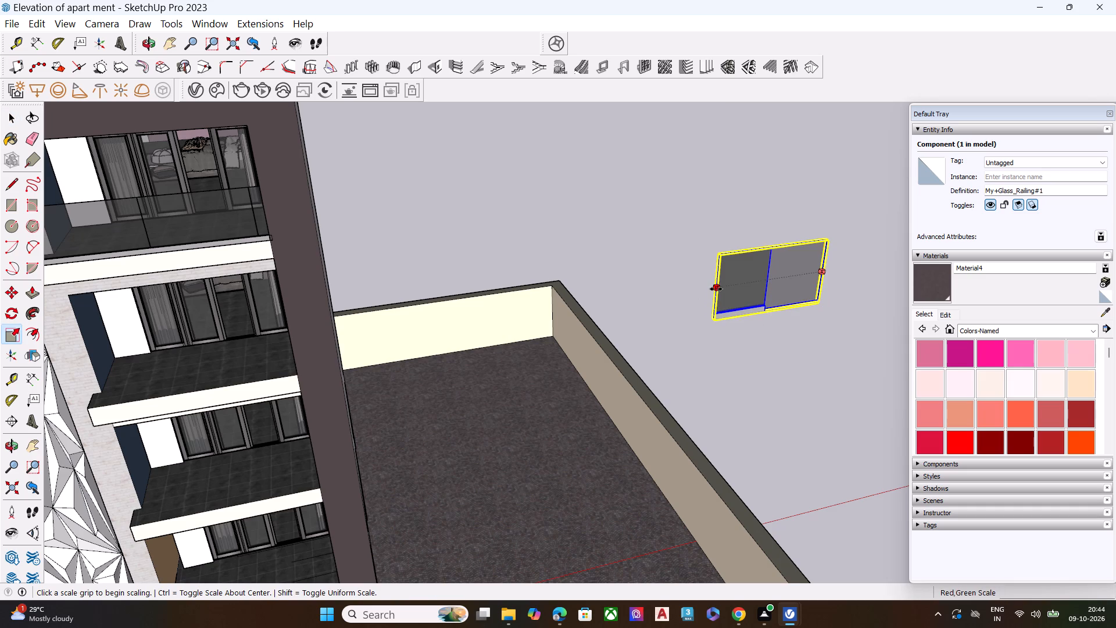
click(772, 280)
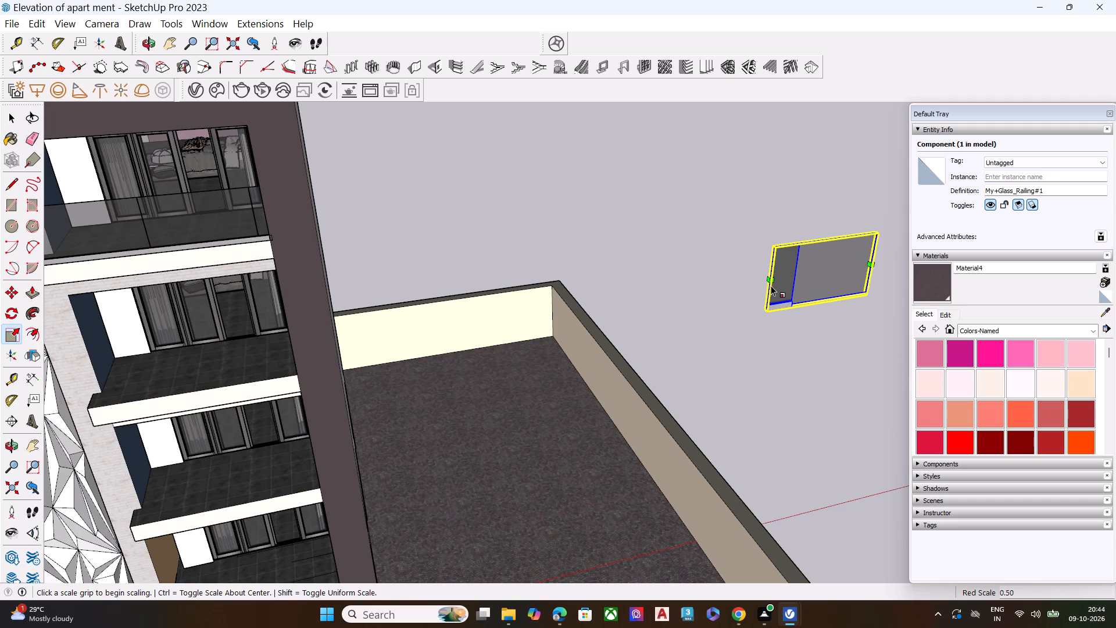
Scale the railing copy from its far end along the red axis to about 0.11.
middle_drag(818, 295, 675, 288)
scroll(693, 279, up, 6)
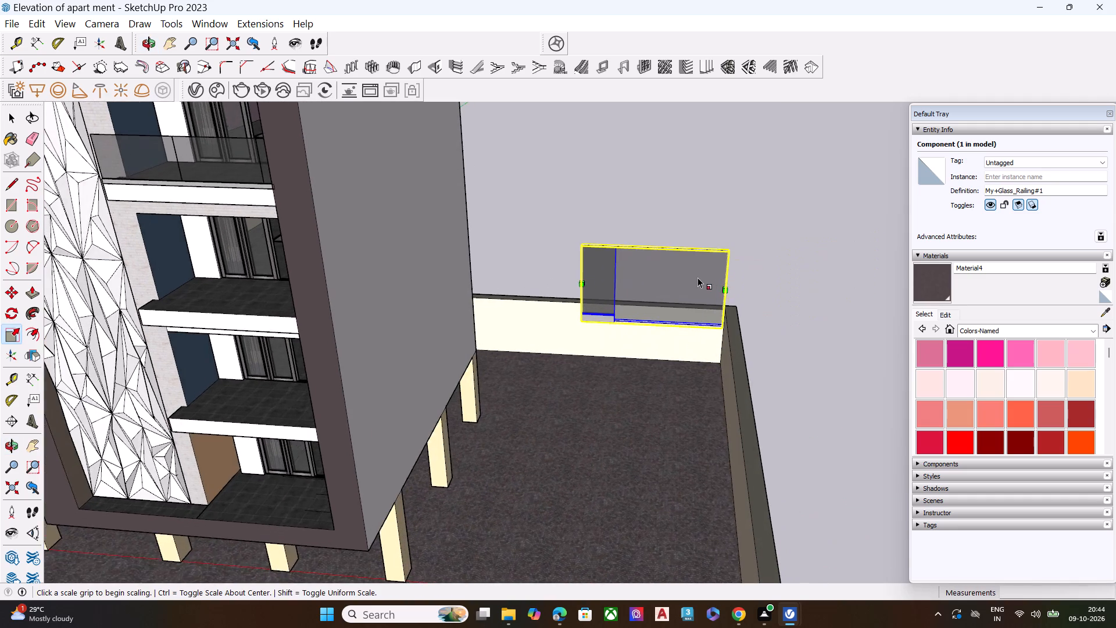
scroll(697, 277, up, 10)
middle_drag(695, 306, 745, 265)
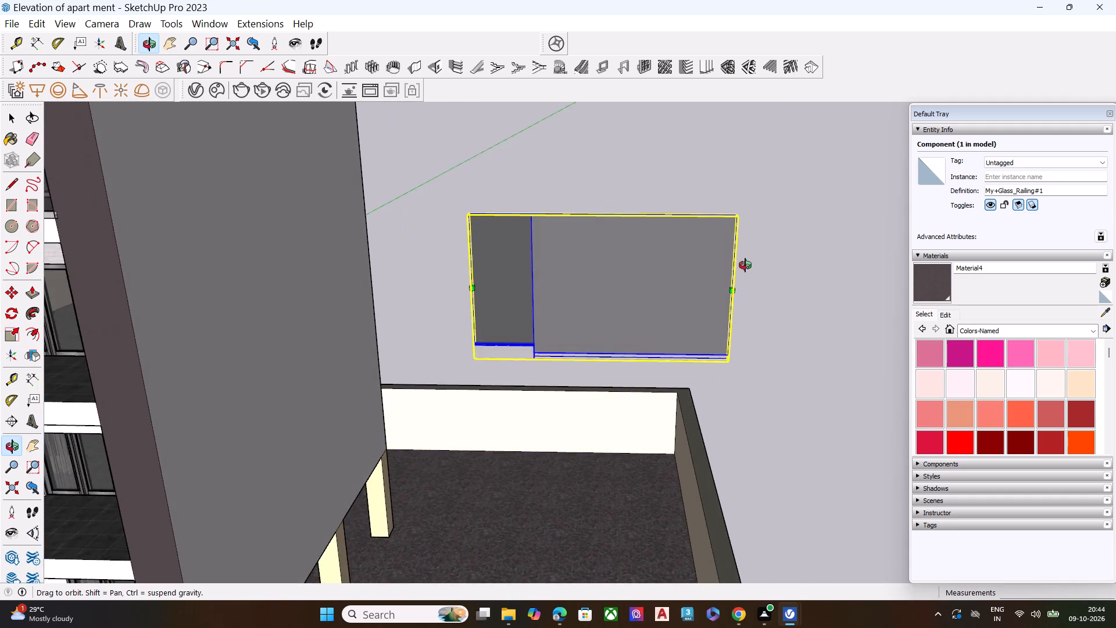
middle_drag(745, 265, 793, 268)
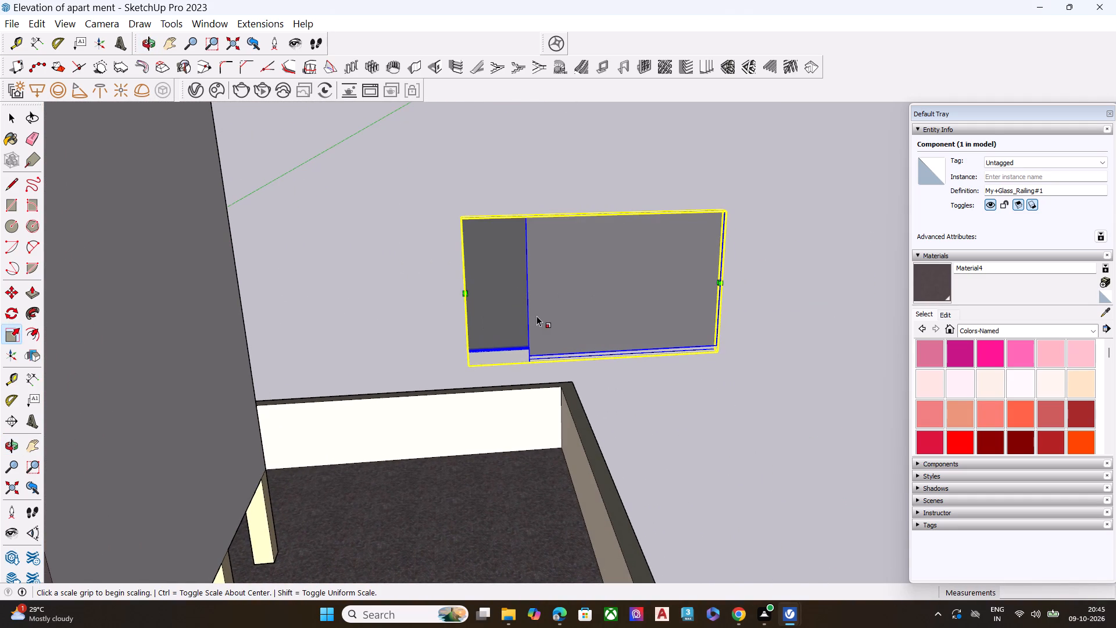
drag(718, 282, 477, 300)
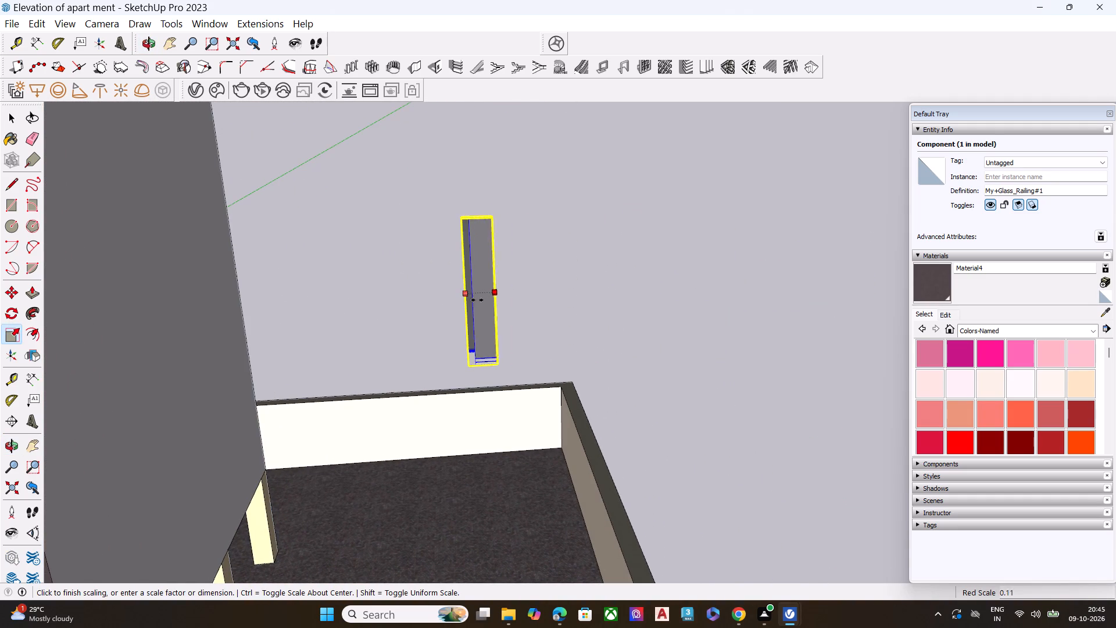
drag(477, 300, 472, 301)
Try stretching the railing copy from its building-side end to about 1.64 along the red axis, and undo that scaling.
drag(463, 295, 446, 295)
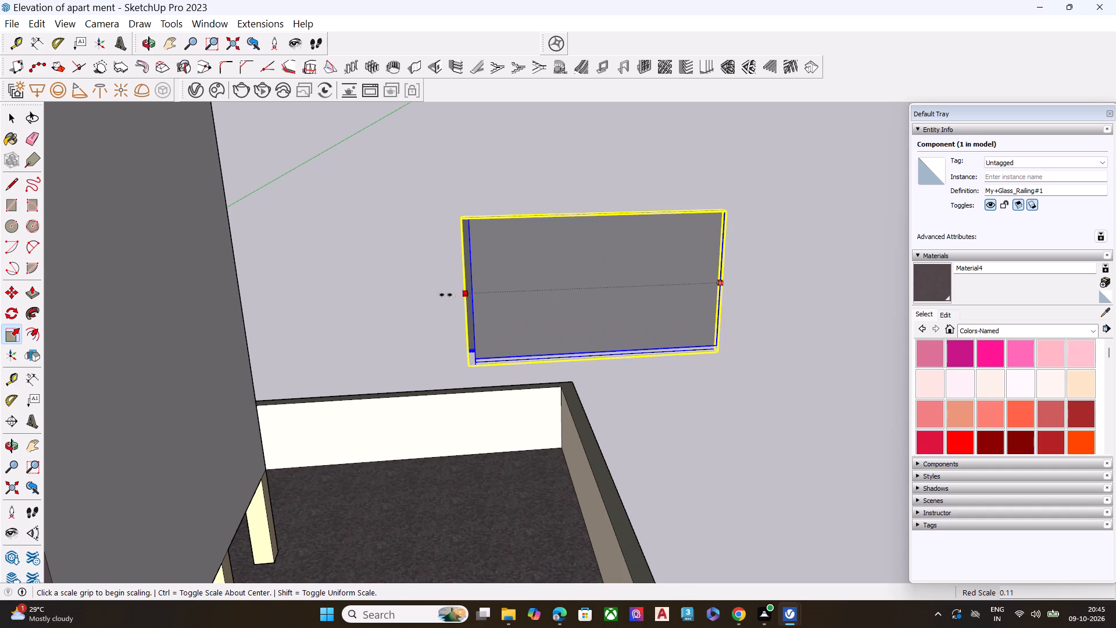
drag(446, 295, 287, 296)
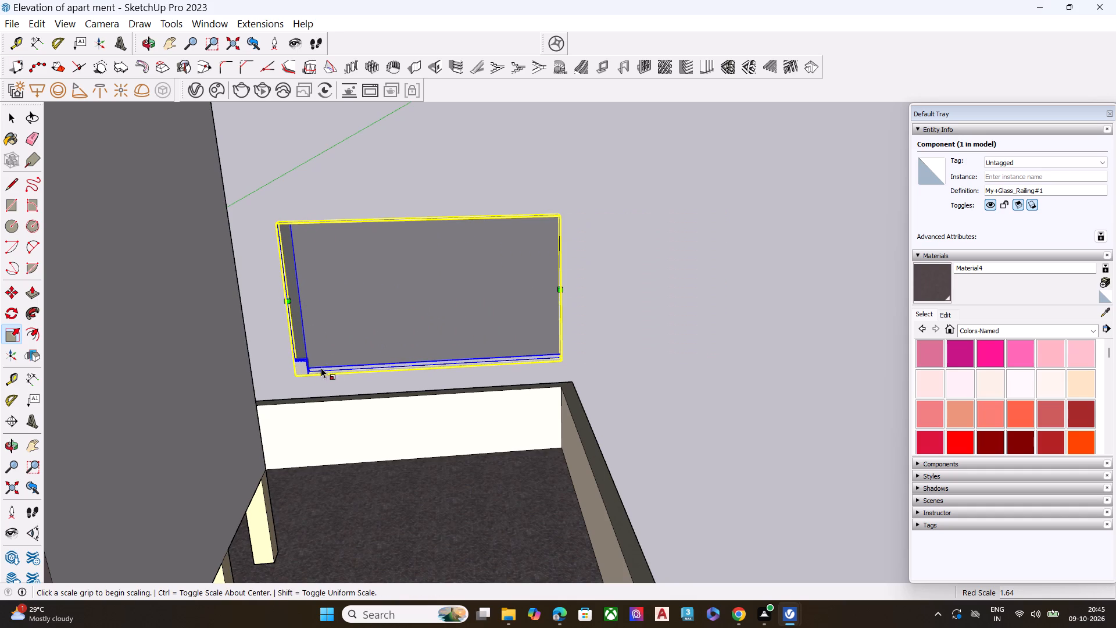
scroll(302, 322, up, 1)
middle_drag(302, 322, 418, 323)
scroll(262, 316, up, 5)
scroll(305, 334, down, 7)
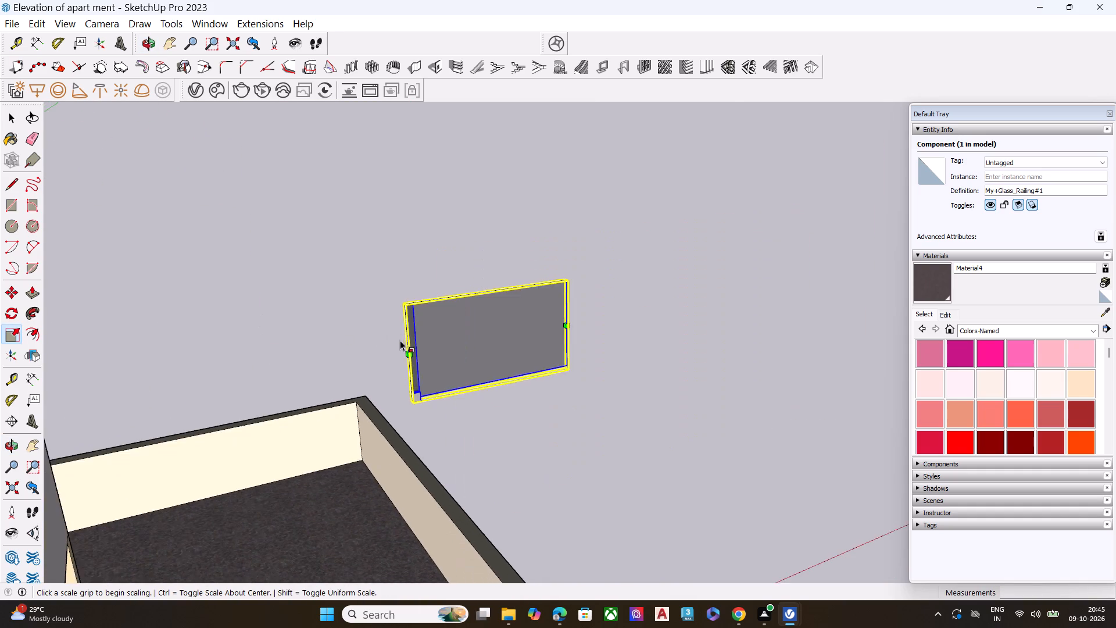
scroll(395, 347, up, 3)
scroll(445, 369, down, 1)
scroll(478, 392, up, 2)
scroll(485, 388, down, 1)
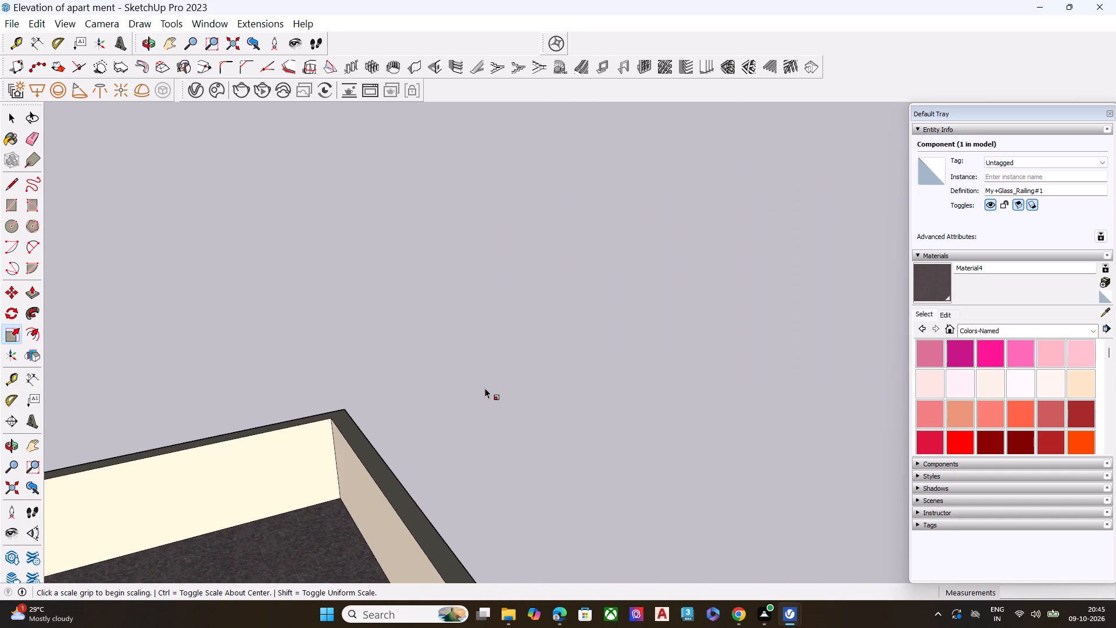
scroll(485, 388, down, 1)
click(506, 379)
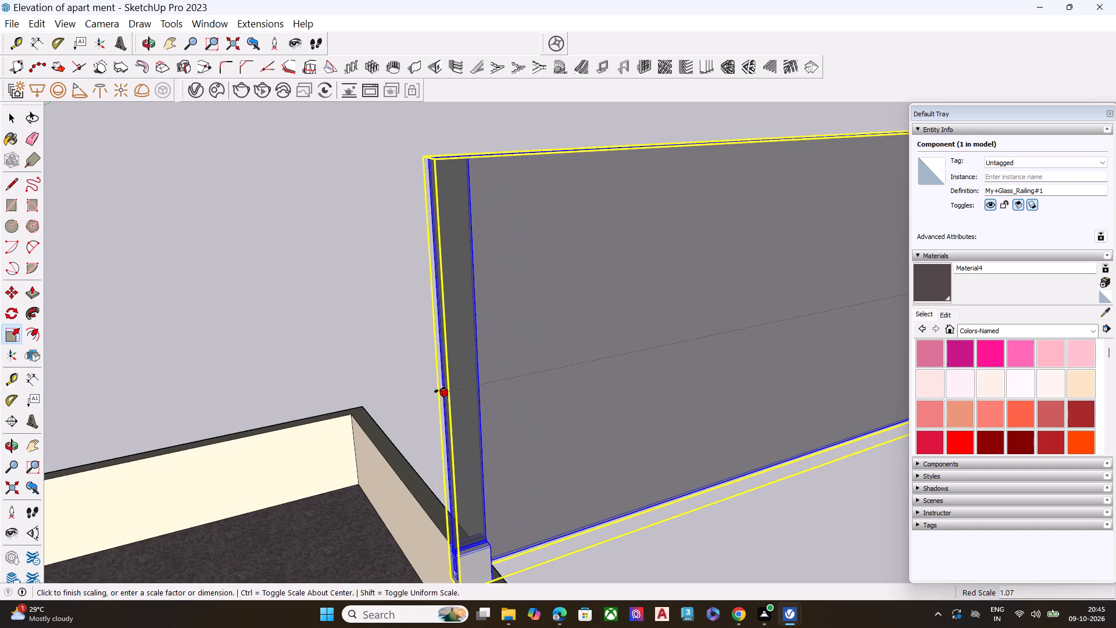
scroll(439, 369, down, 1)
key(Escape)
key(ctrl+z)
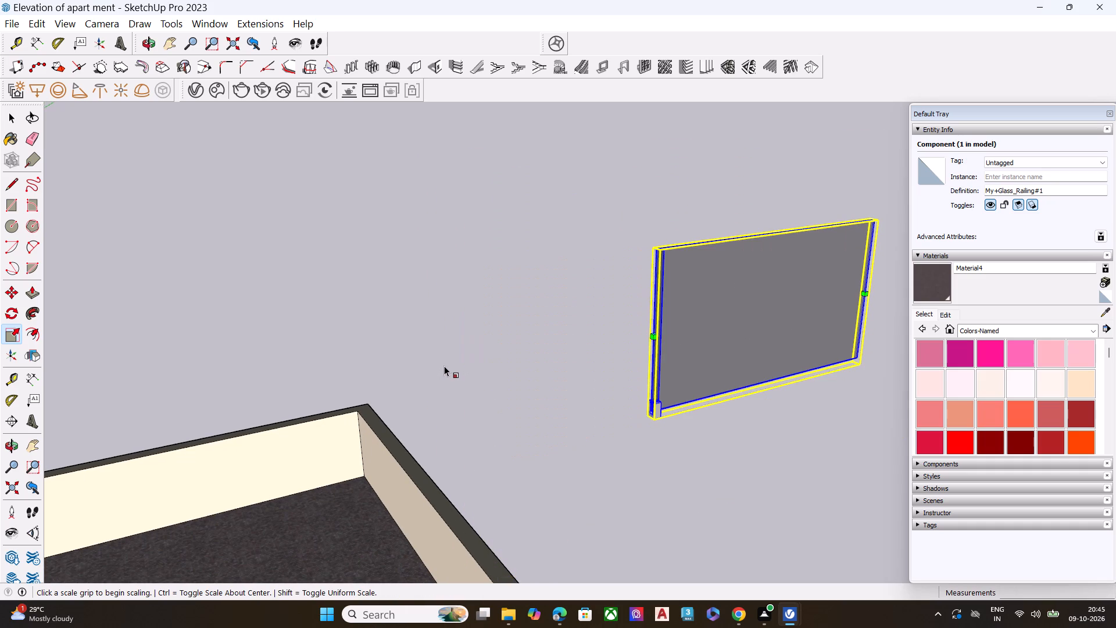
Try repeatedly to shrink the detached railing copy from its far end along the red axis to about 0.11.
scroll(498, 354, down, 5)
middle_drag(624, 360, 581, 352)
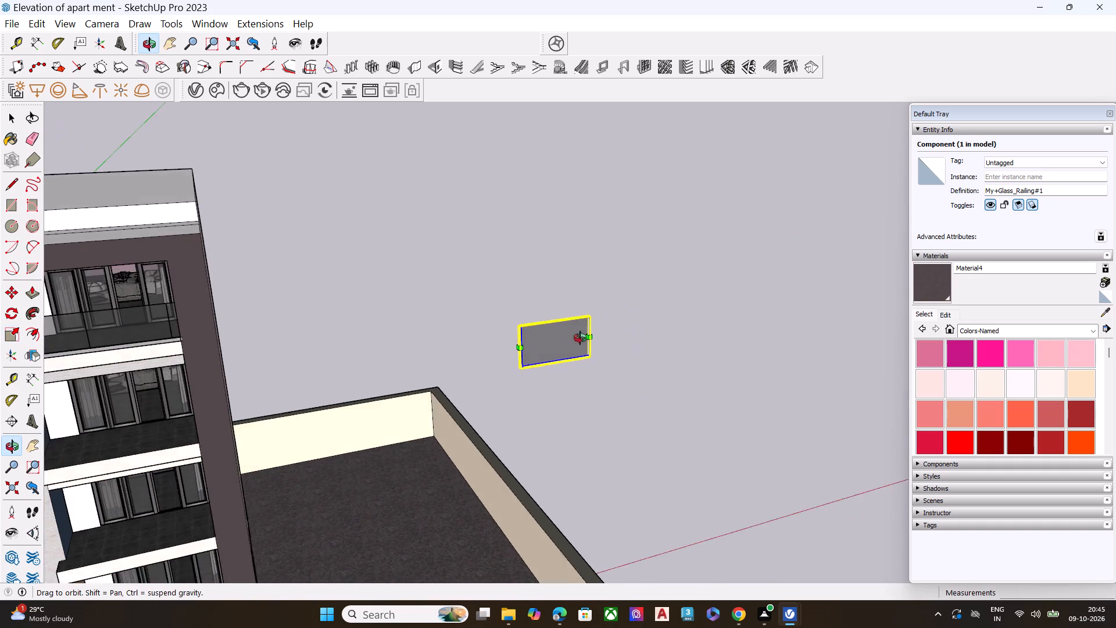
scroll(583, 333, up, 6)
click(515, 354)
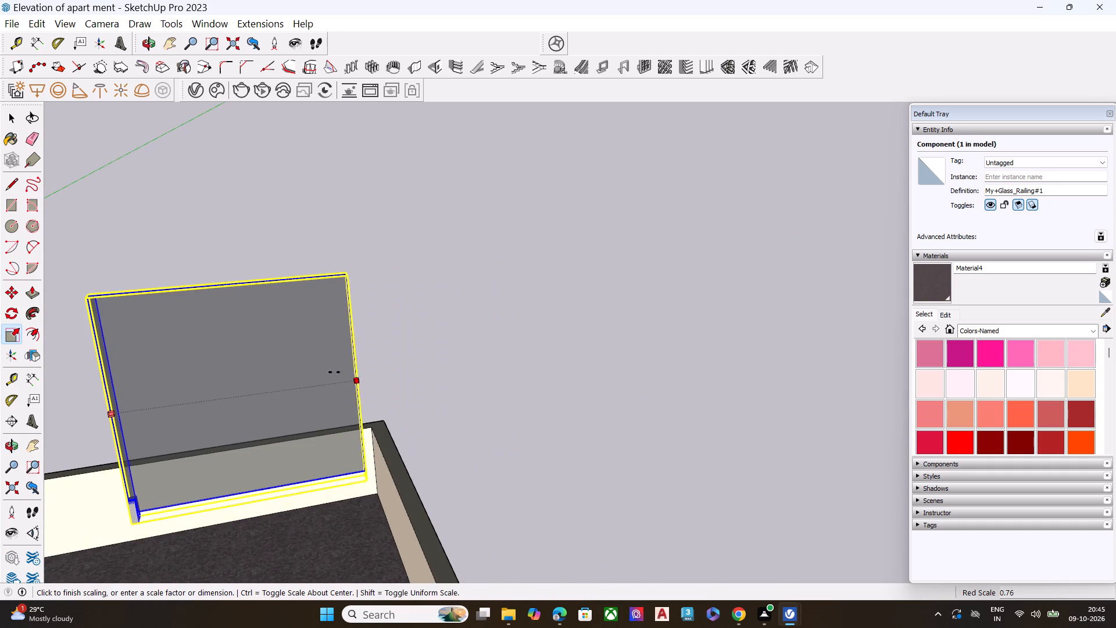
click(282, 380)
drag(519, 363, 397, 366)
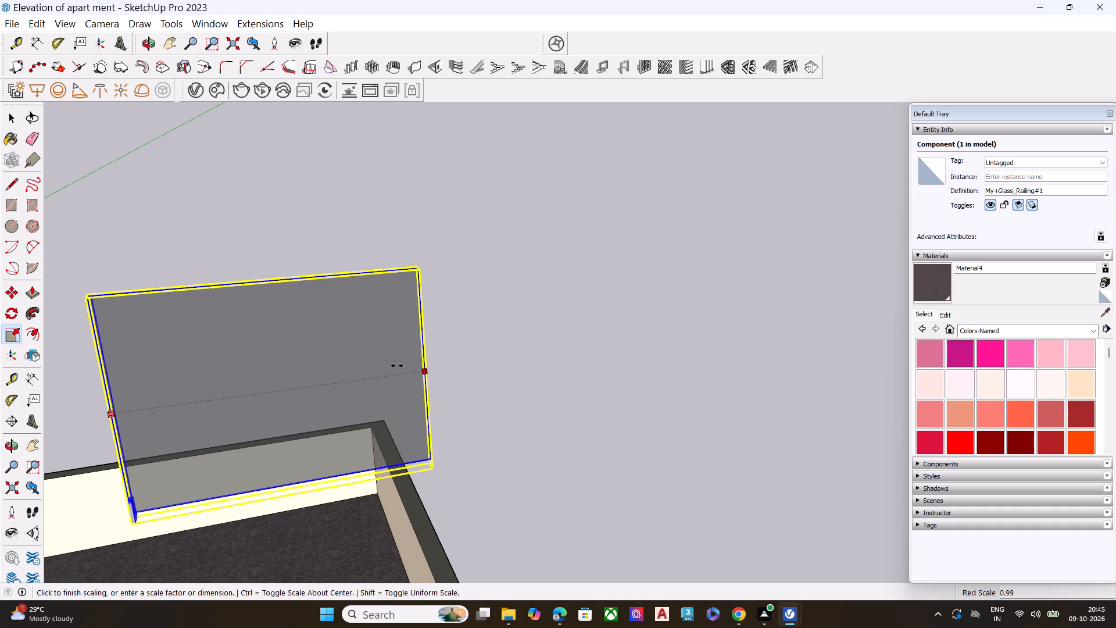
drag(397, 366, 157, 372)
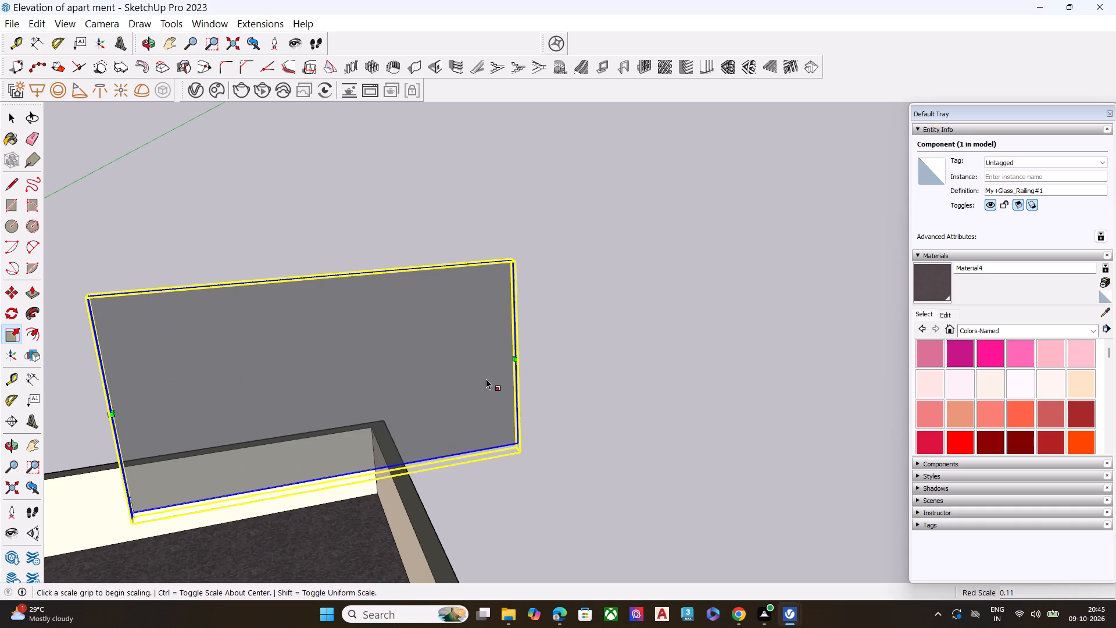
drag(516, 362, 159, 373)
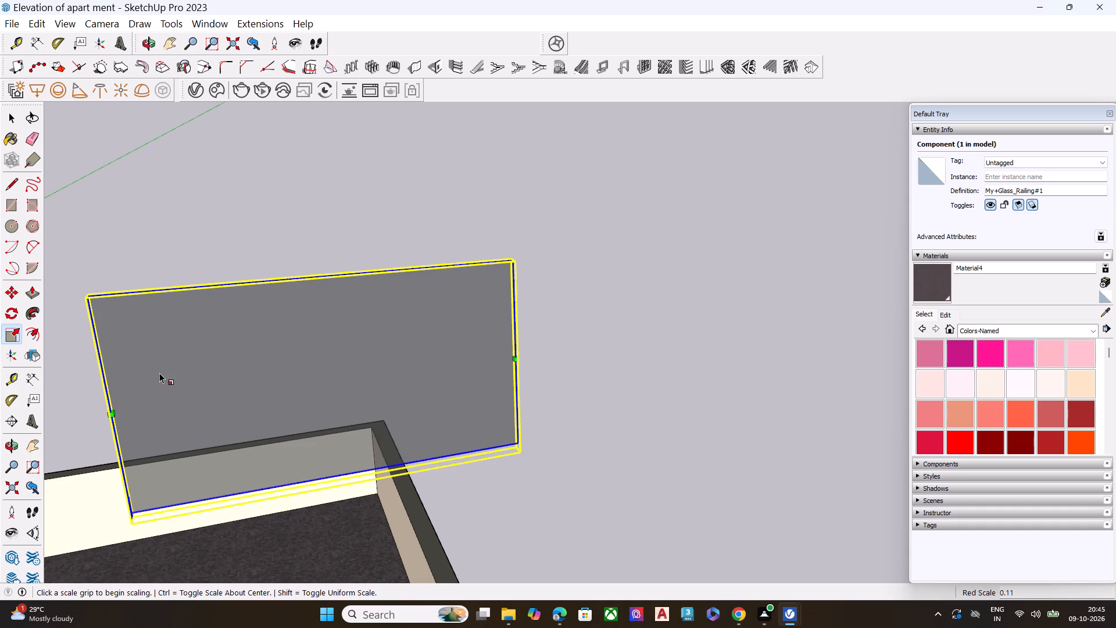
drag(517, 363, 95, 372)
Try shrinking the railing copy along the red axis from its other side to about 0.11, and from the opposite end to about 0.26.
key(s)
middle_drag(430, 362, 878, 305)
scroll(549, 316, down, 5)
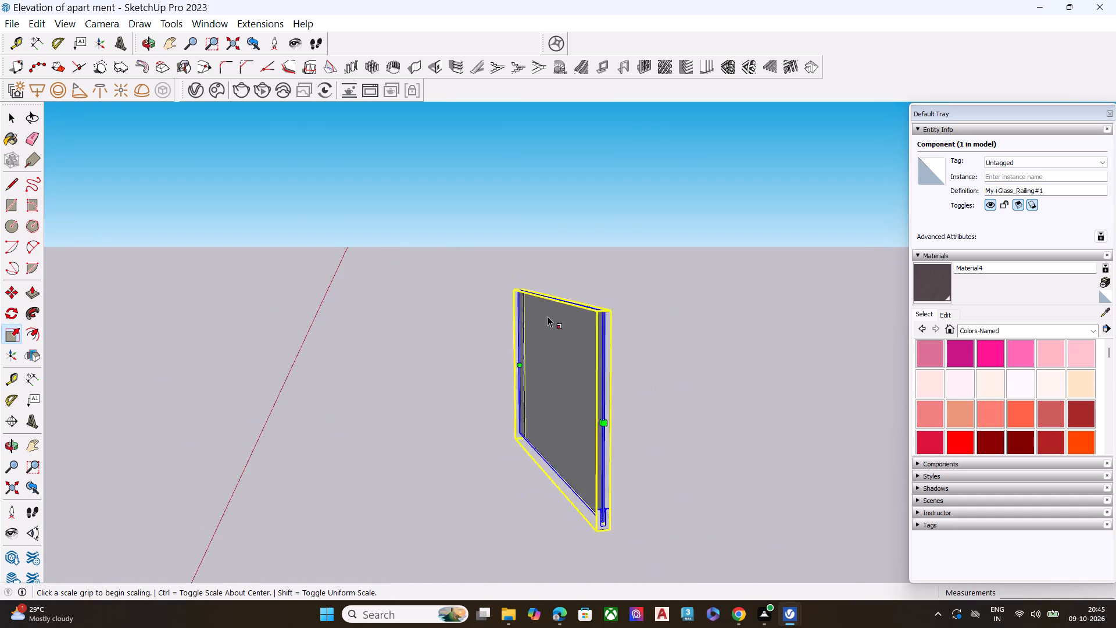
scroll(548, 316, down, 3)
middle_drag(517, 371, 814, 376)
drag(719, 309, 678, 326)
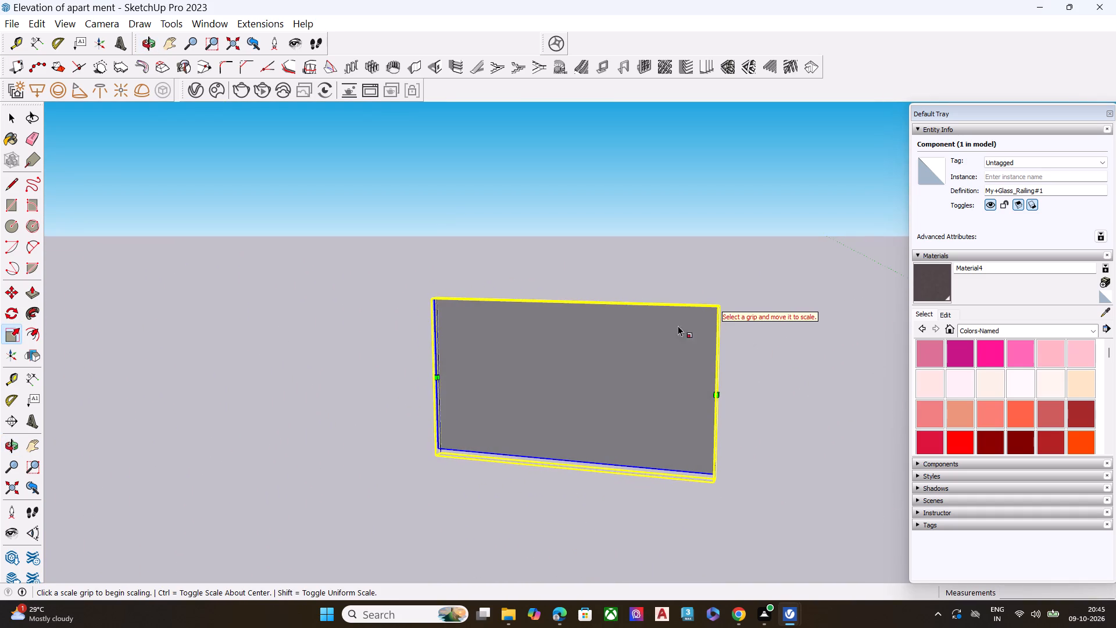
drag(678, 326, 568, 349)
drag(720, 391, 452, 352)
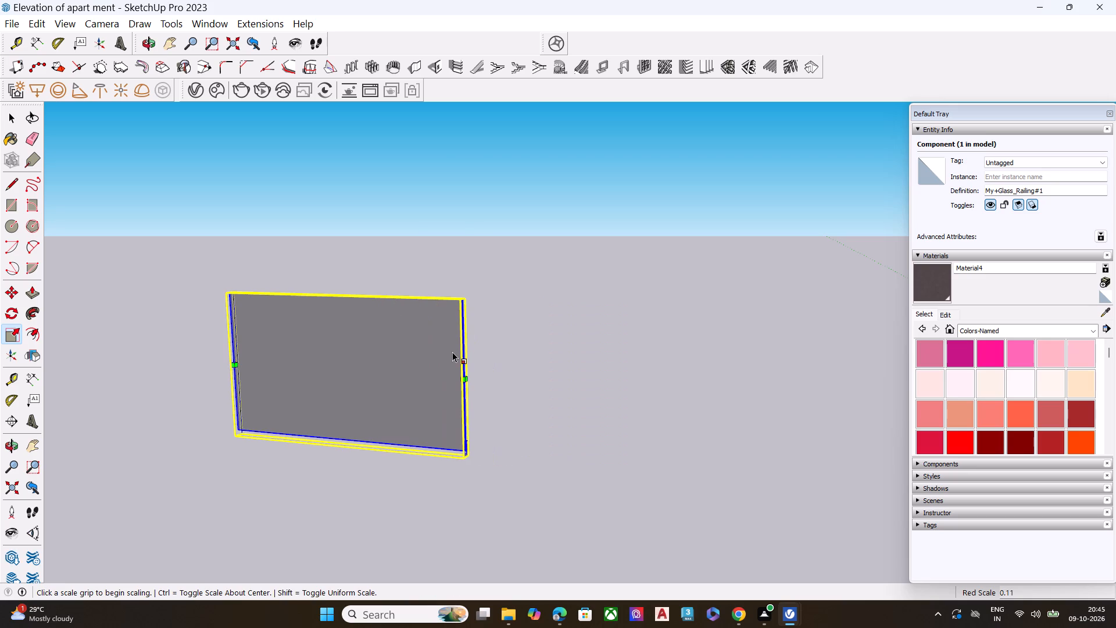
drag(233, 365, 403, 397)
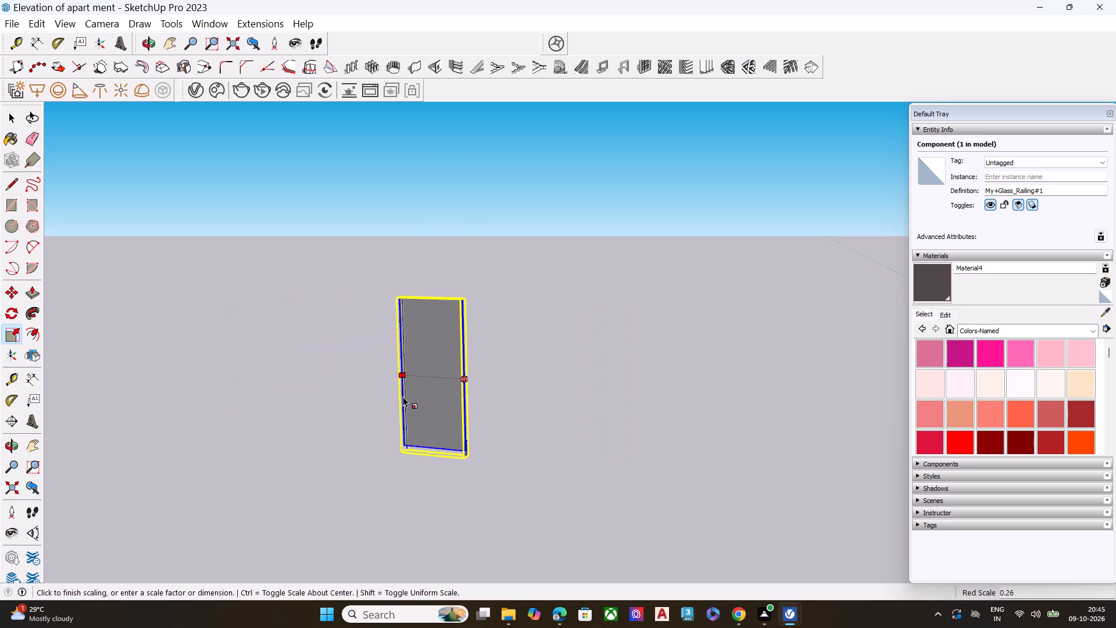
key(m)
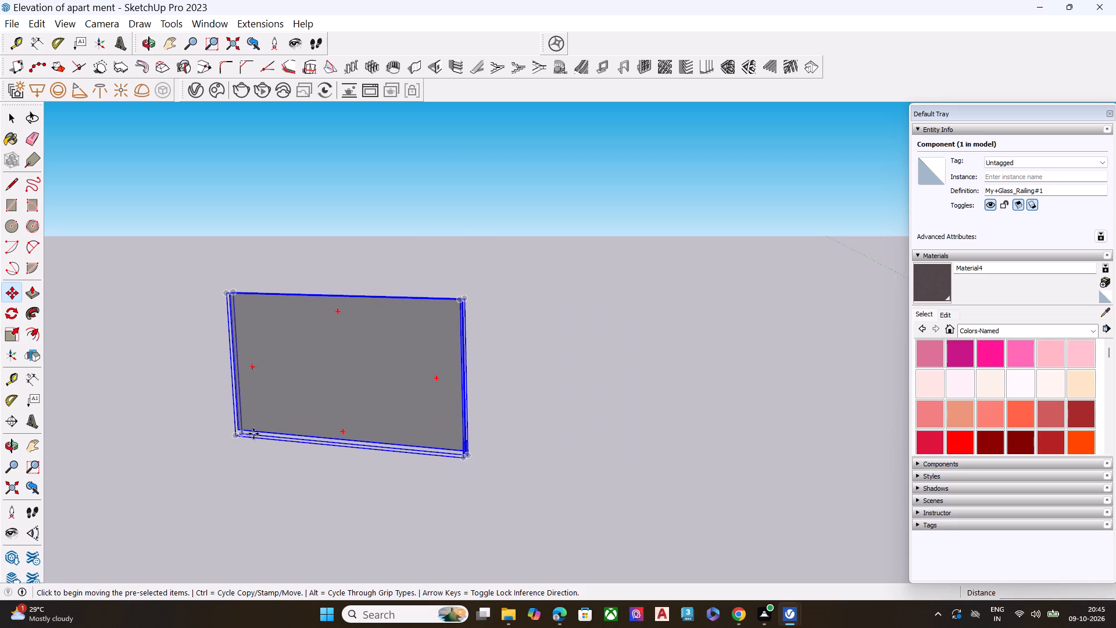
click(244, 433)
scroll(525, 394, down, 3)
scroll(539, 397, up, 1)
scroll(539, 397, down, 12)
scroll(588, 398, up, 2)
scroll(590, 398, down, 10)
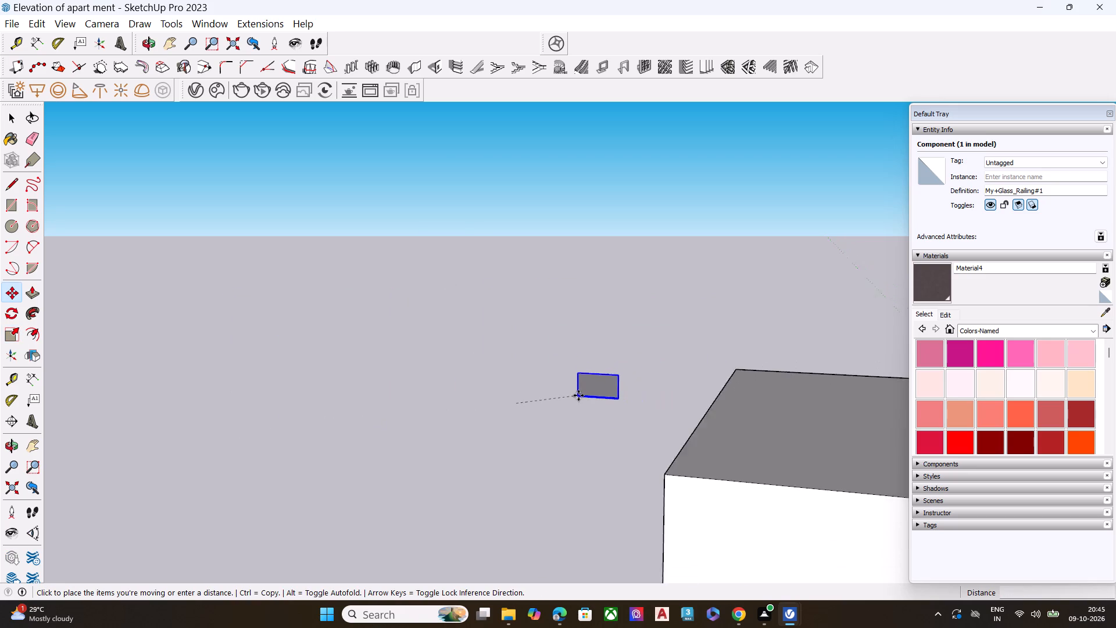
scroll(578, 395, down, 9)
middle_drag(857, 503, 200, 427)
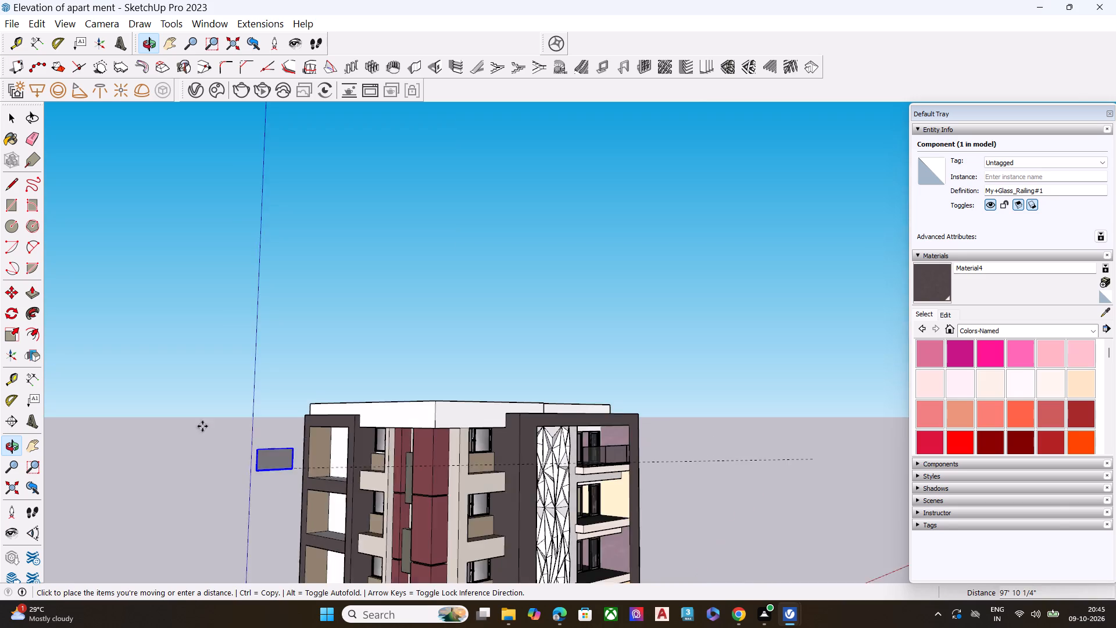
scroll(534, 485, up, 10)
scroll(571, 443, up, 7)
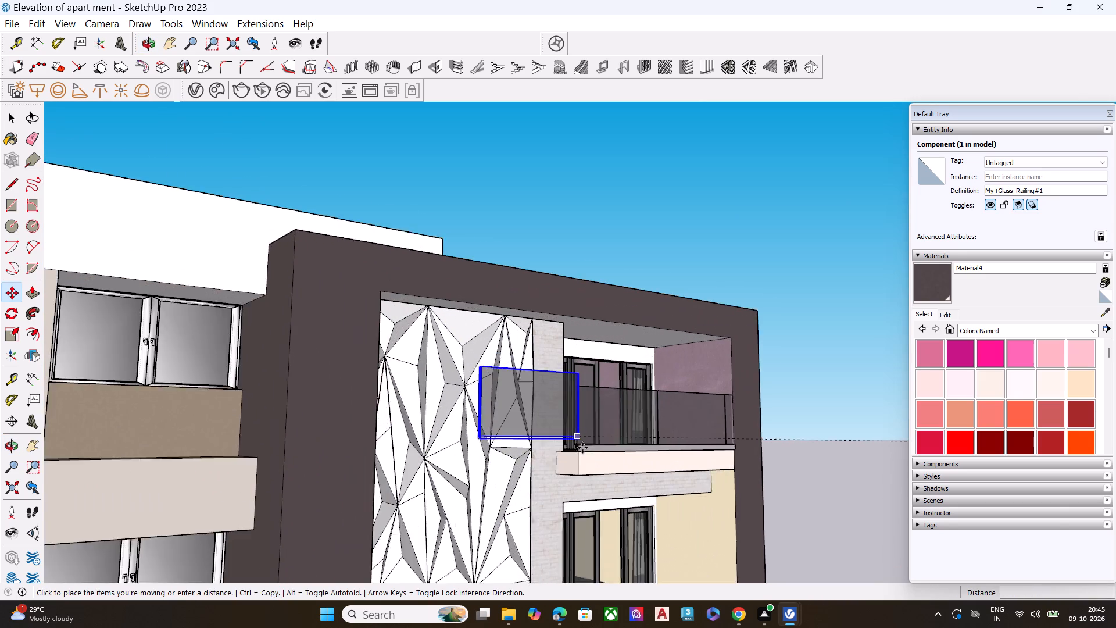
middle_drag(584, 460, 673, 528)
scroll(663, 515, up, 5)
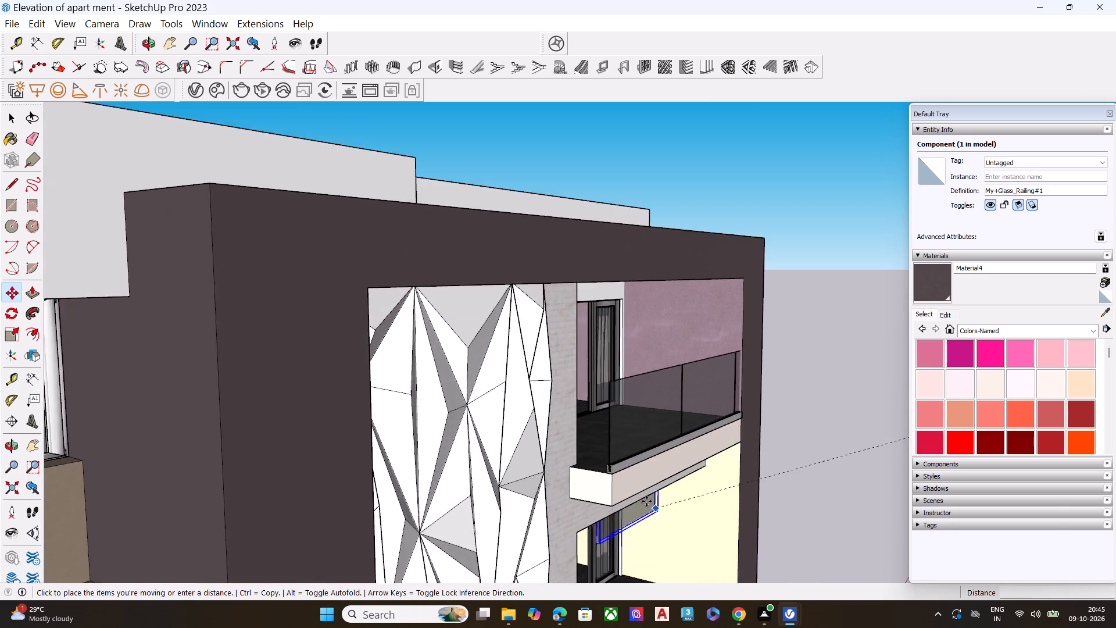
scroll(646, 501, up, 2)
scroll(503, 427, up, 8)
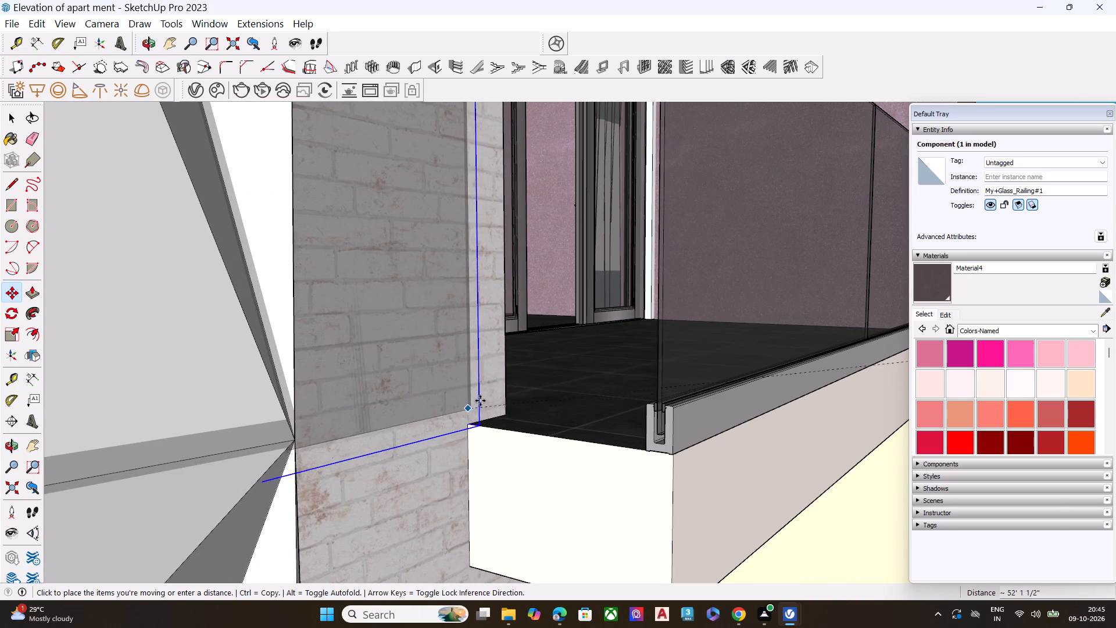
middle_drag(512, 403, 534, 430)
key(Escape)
Copy the top balcony's front glass railing about 9' 8 1/2" down onto the front edge of the balcony directly below.
scroll(500, 427, down, 8)
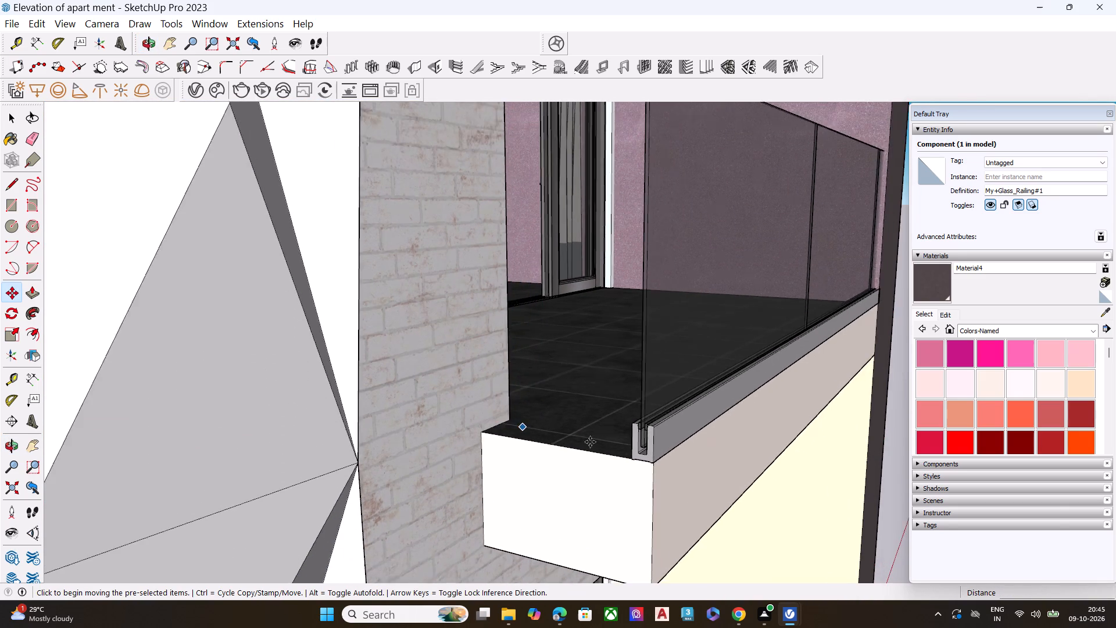
scroll(645, 449, down, 1)
middle_drag(643, 450, 500, 464)
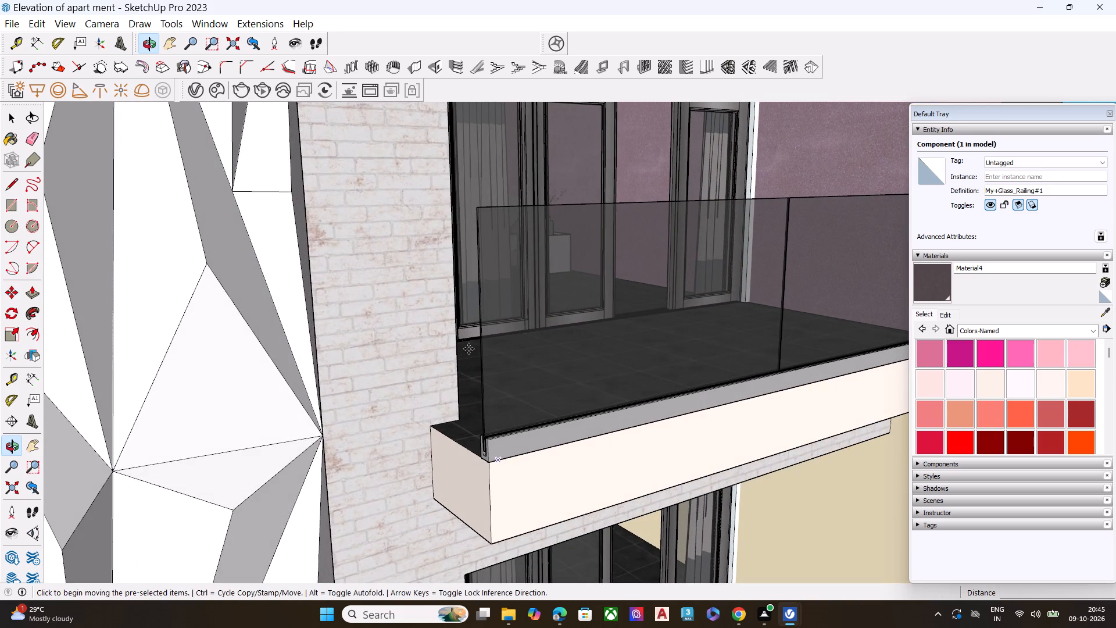
scroll(468, 349, down, 8)
scroll(488, 406, up, 3)
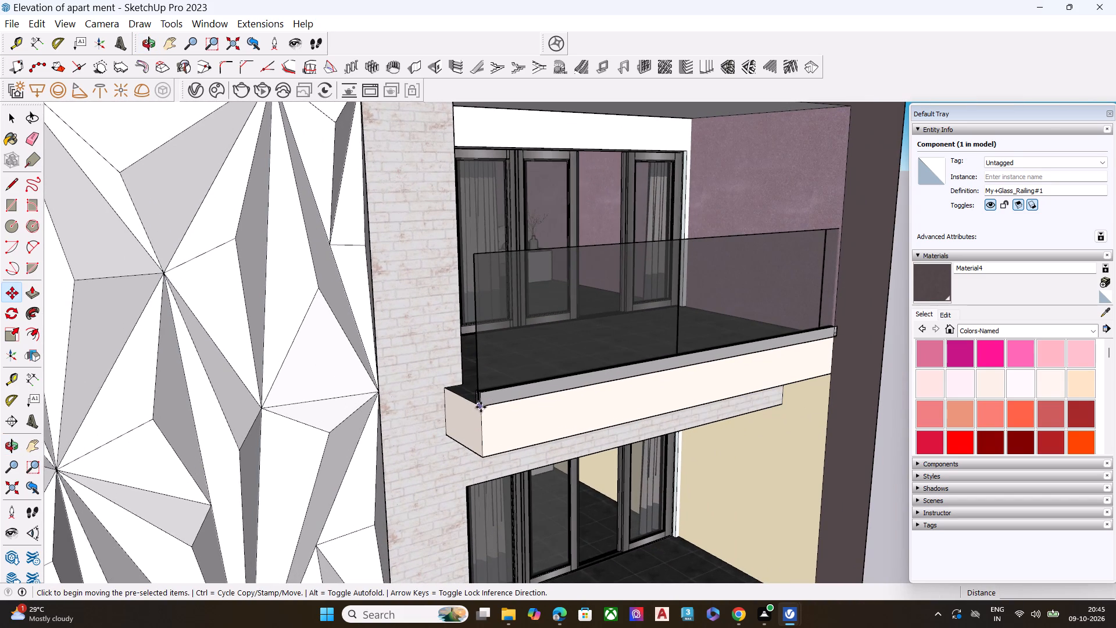
click(481, 406)
key(space)
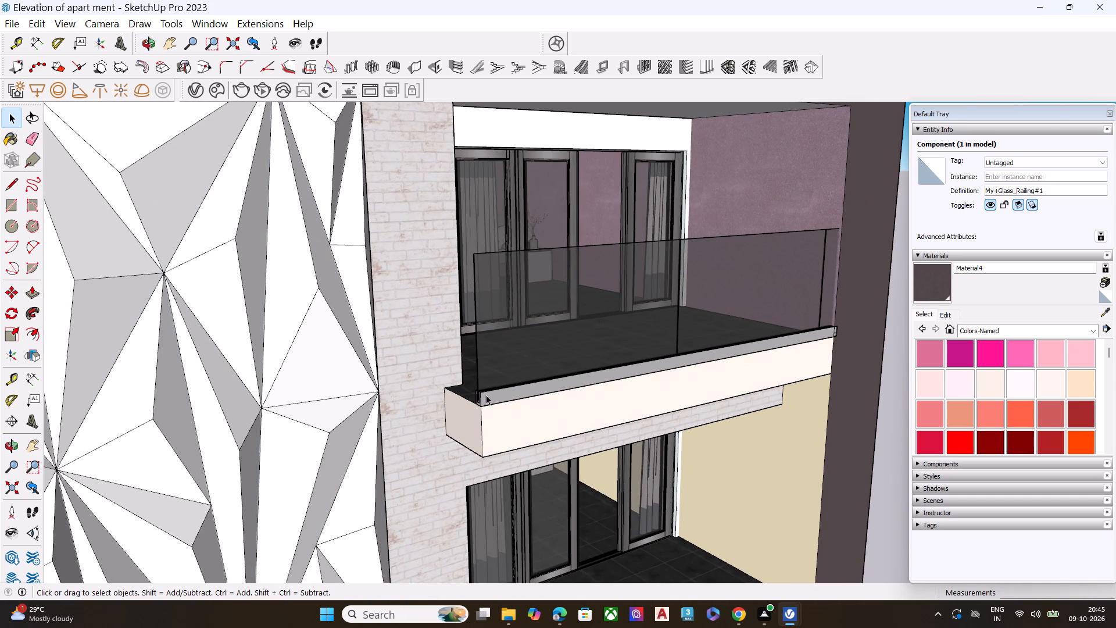
click(487, 395)
key(m)
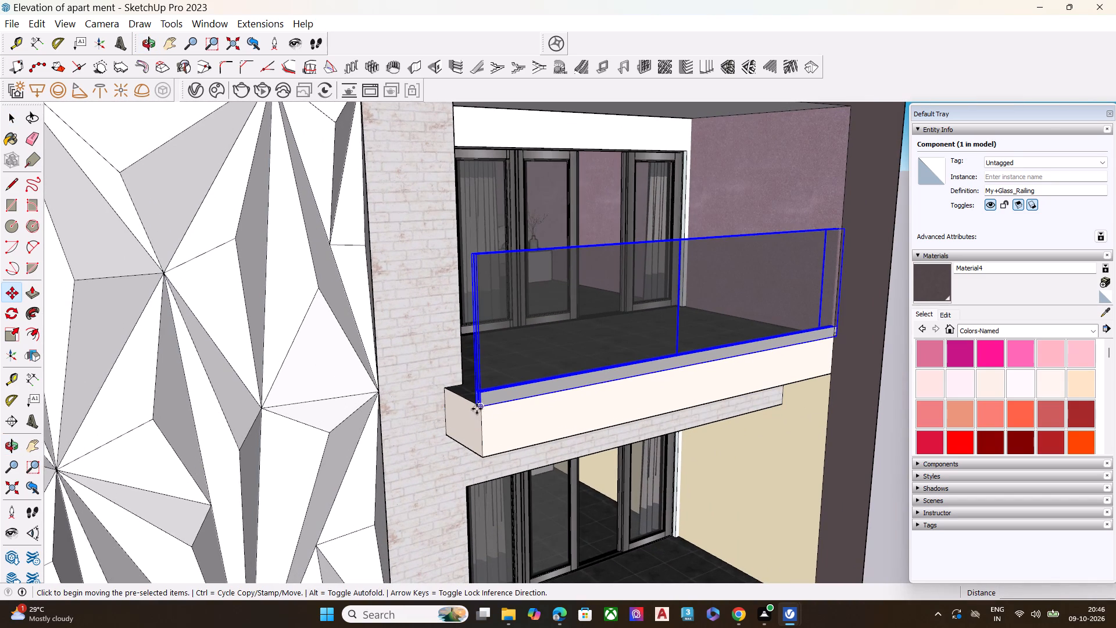
click(481, 406)
scroll(466, 405, down, 7)
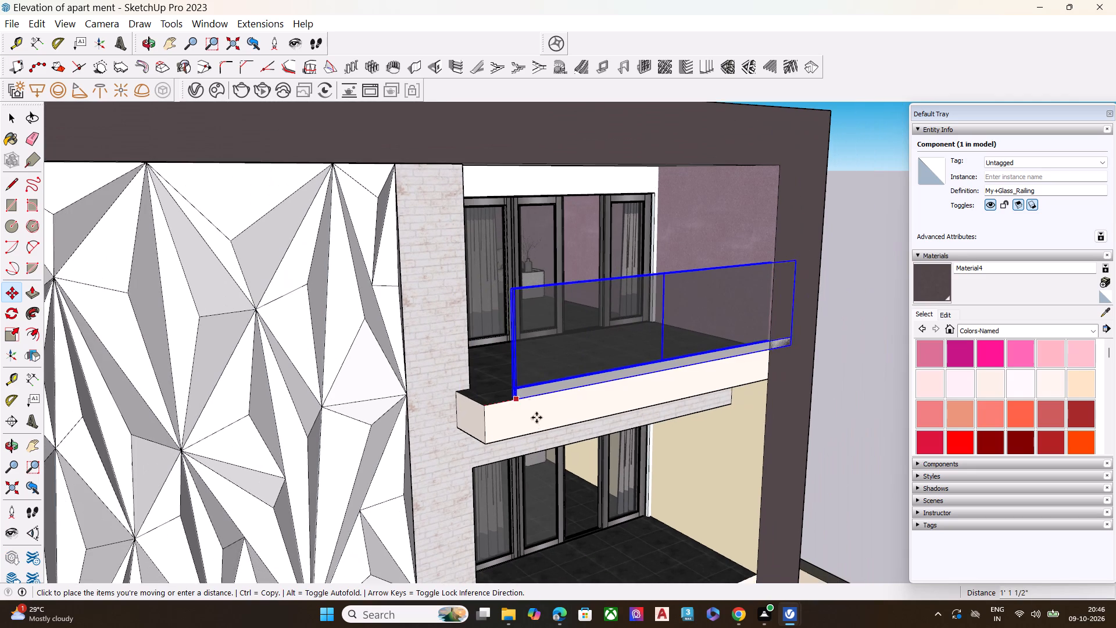
scroll(482, 464, down, 9)
scroll(610, 382, down, 3)
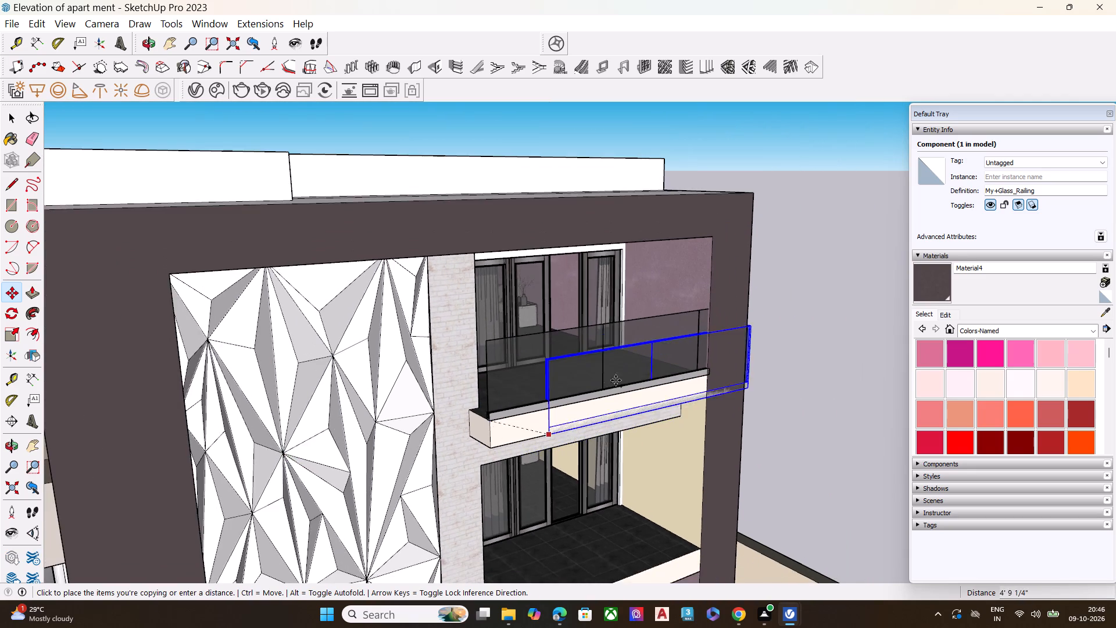
scroll(616, 380, down, 9)
scroll(566, 519, up, 2)
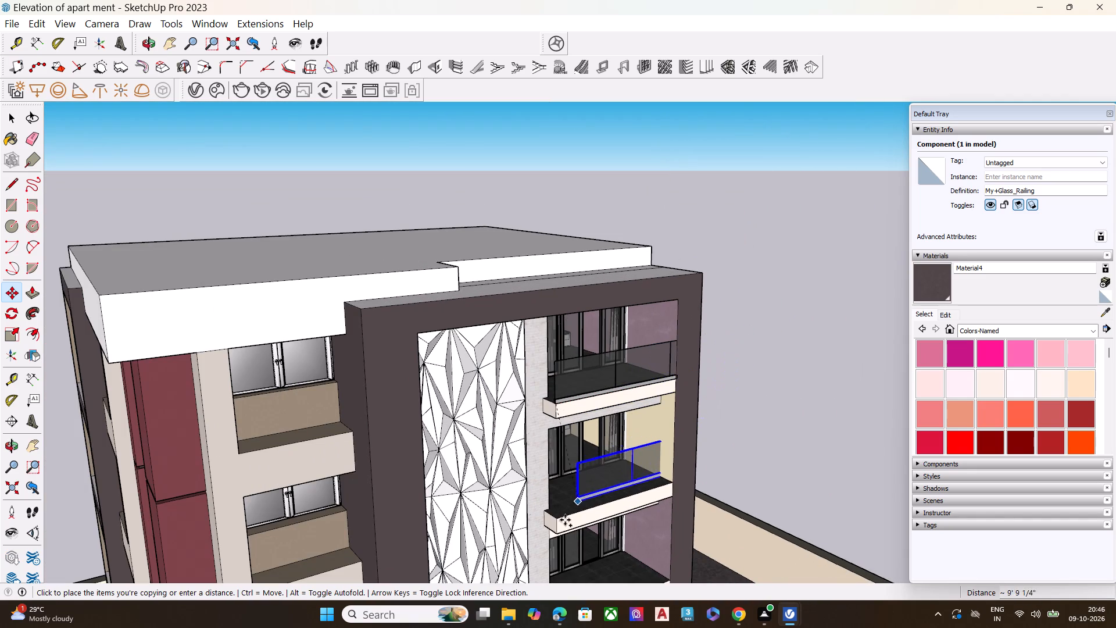
scroll(565, 520, up, 10)
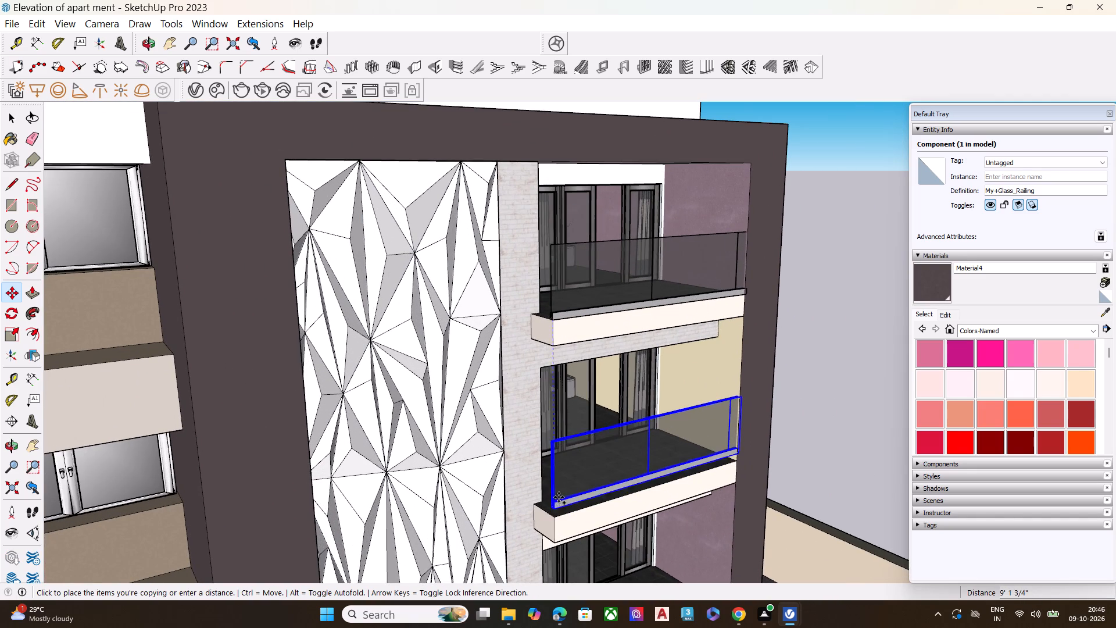
click(556, 520)
Copy that front railing about 9' 10 1/2" further down, snapping its bottom corner to the front corner of the third balcony from the top.
scroll(499, 426, down, 3)
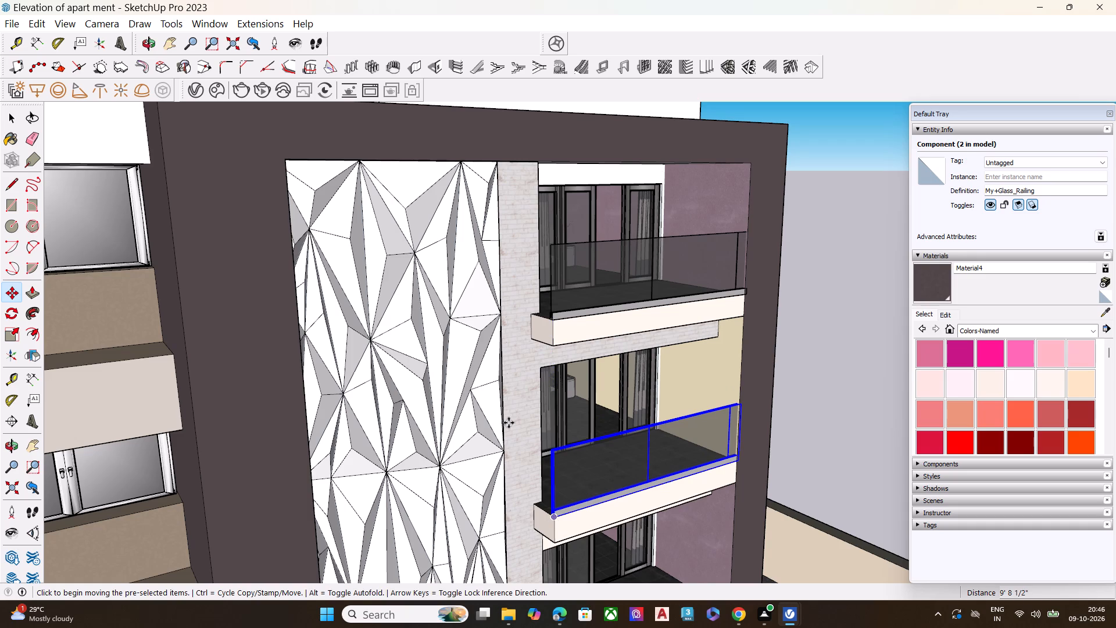
scroll(509, 423, down, 5)
scroll(593, 427, down, 16)
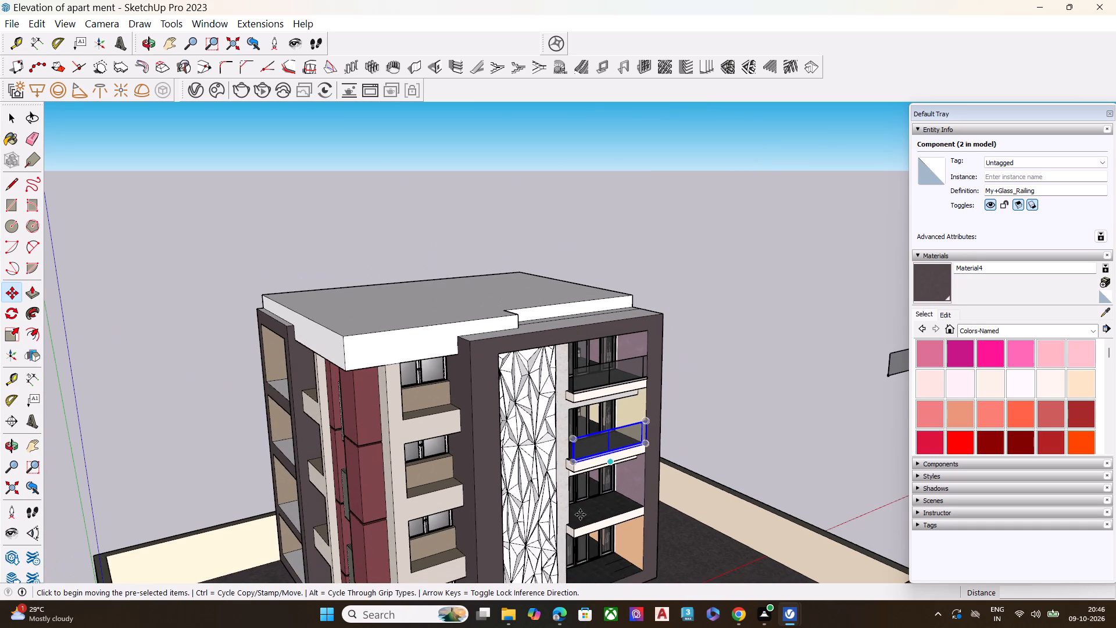
scroll(545, 378, up, 1)
scroll(545, 376, down, 12)
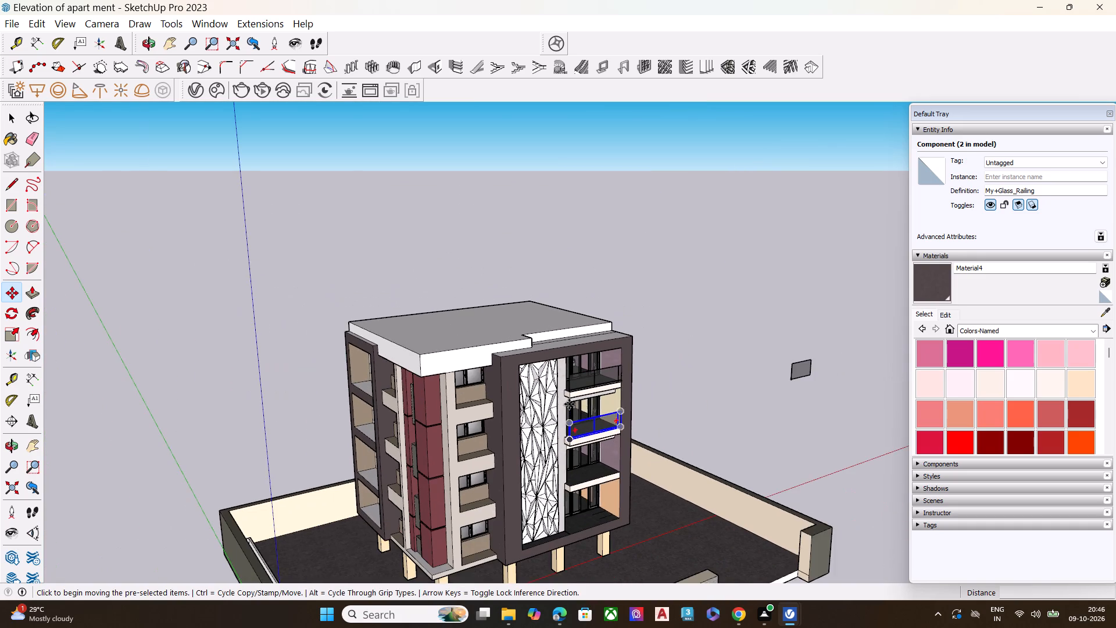
scroll(569, 404, down, 6)
middle_drag(580, 531, 574, 483)
scroll(574, 483, up, 10)
scroll(563, 376, up, 6)
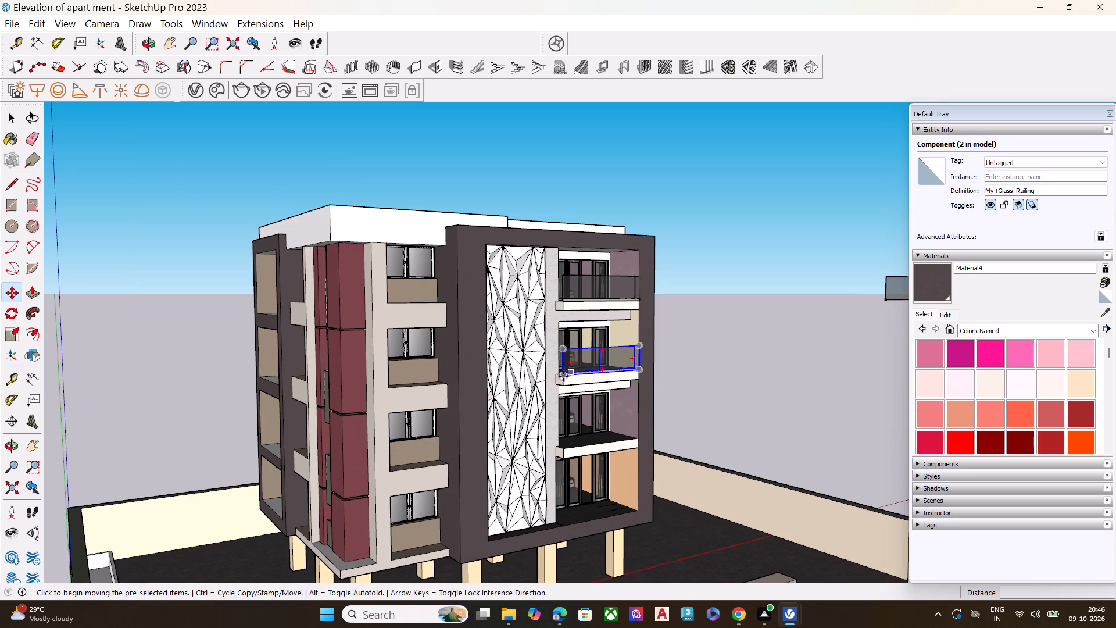
scroll(563, 376, up, 15)
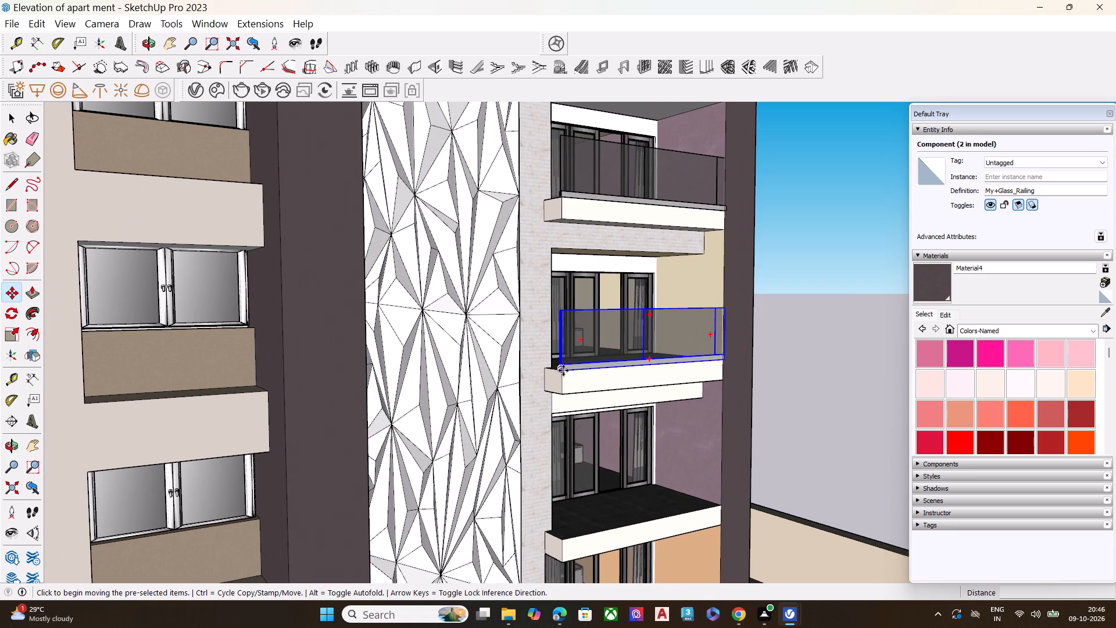
click(562, 370)
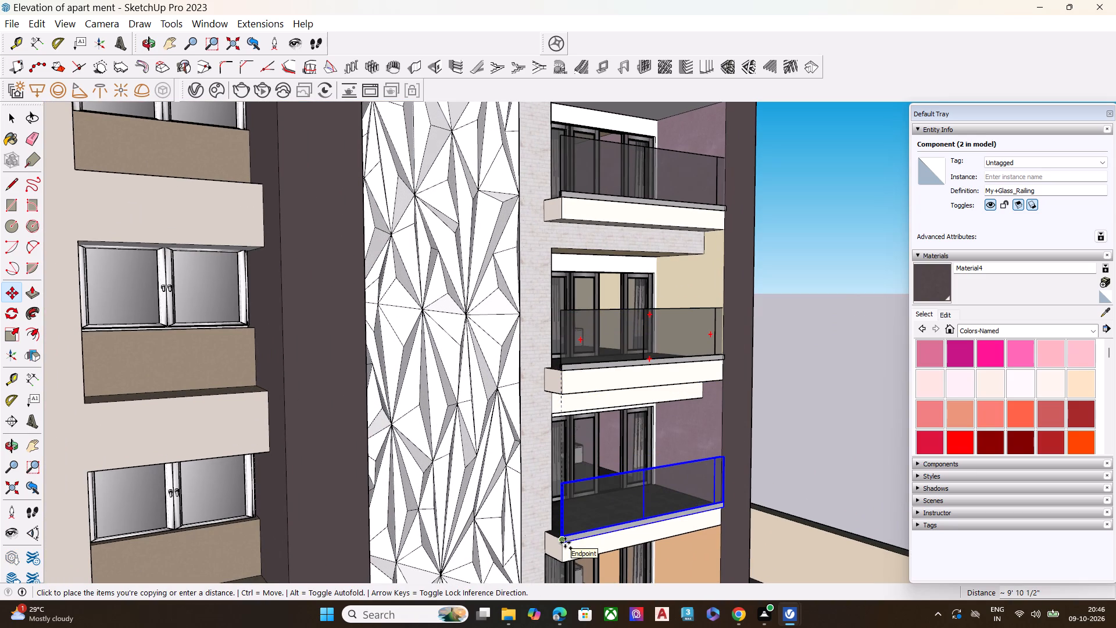
click(565, 543)
Inspect the glass railings along the stacked balcony fronts from the front and from below.
scroll(577, 392, down, 9)
scroll(632, 369, down, 6)
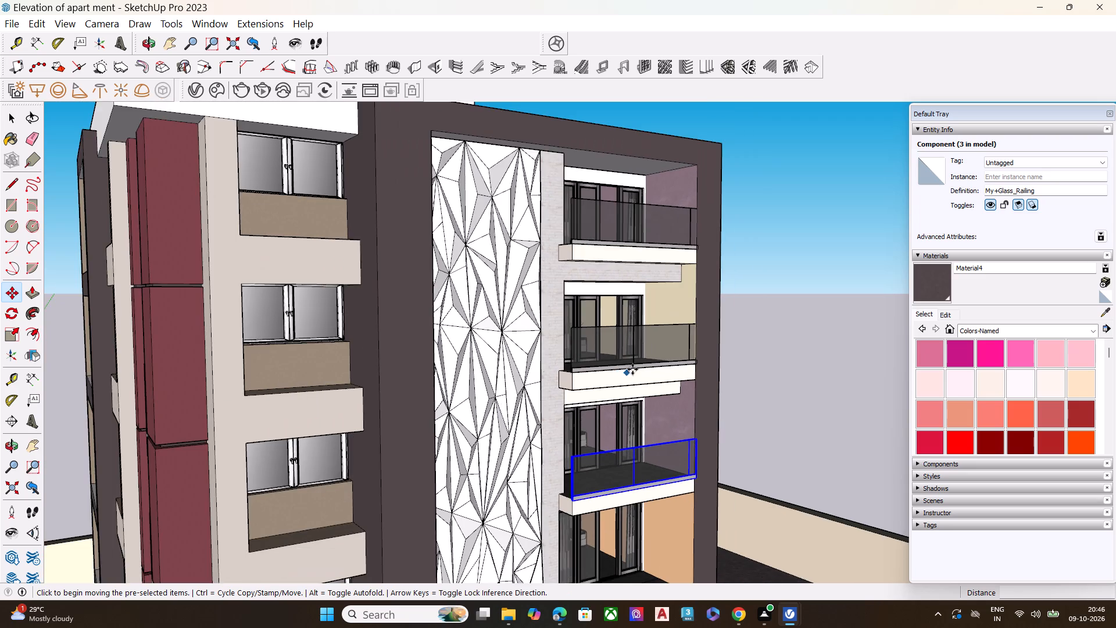
scroll(632, 369, down, 4)
middle_drag(678, 470, 567, 474)
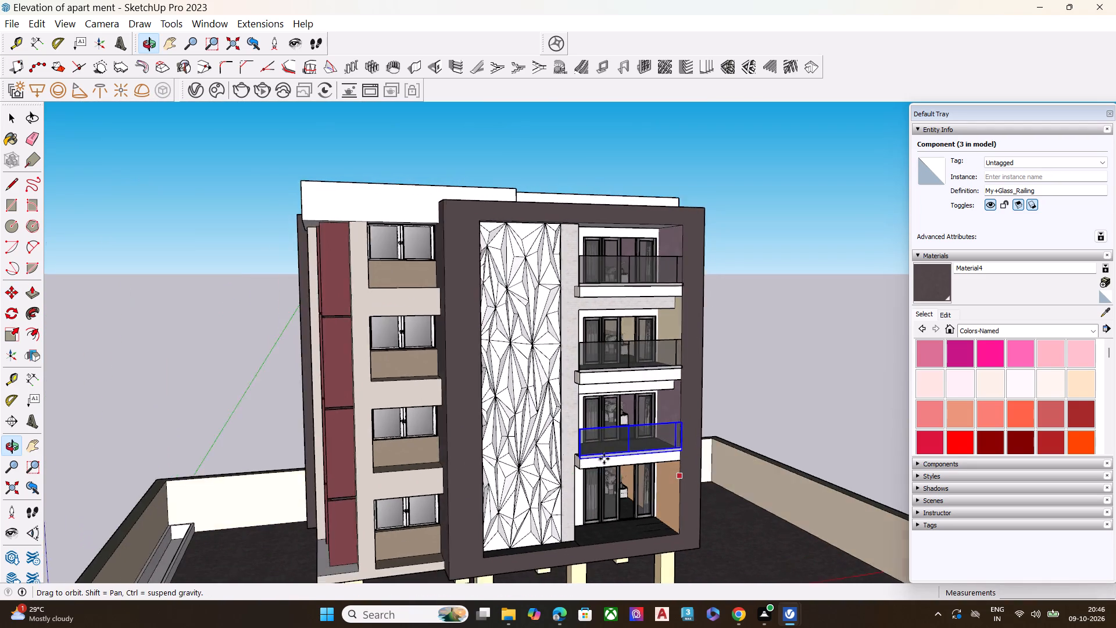
scroll(613, 459, up, 11)
middle_drag(637, 405, 661, 321)
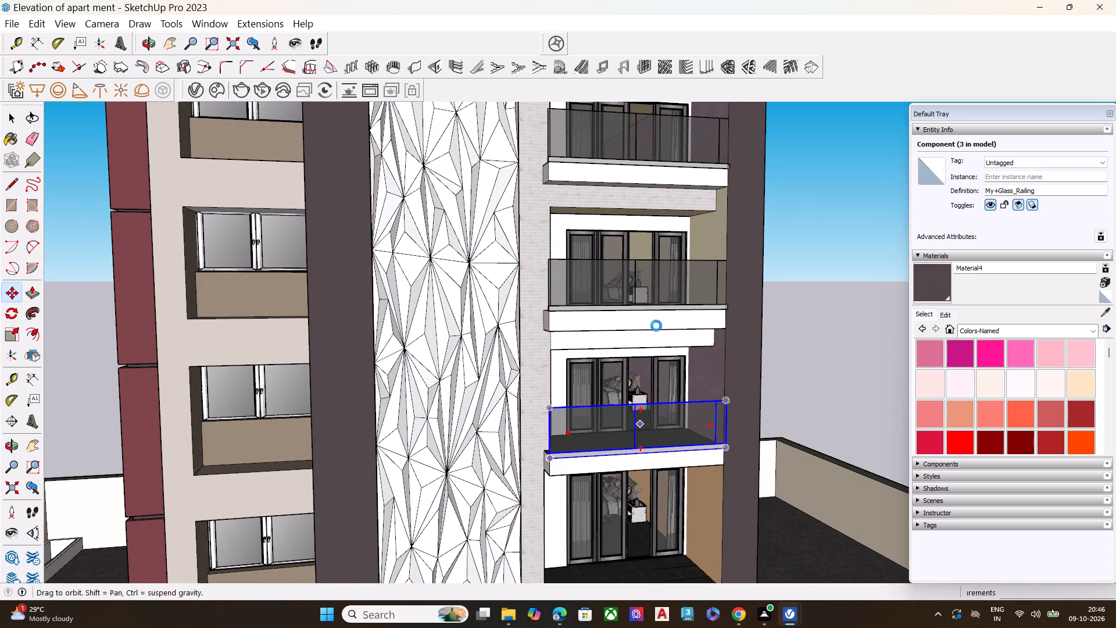
middle_drag(637, 444, 639, 370)
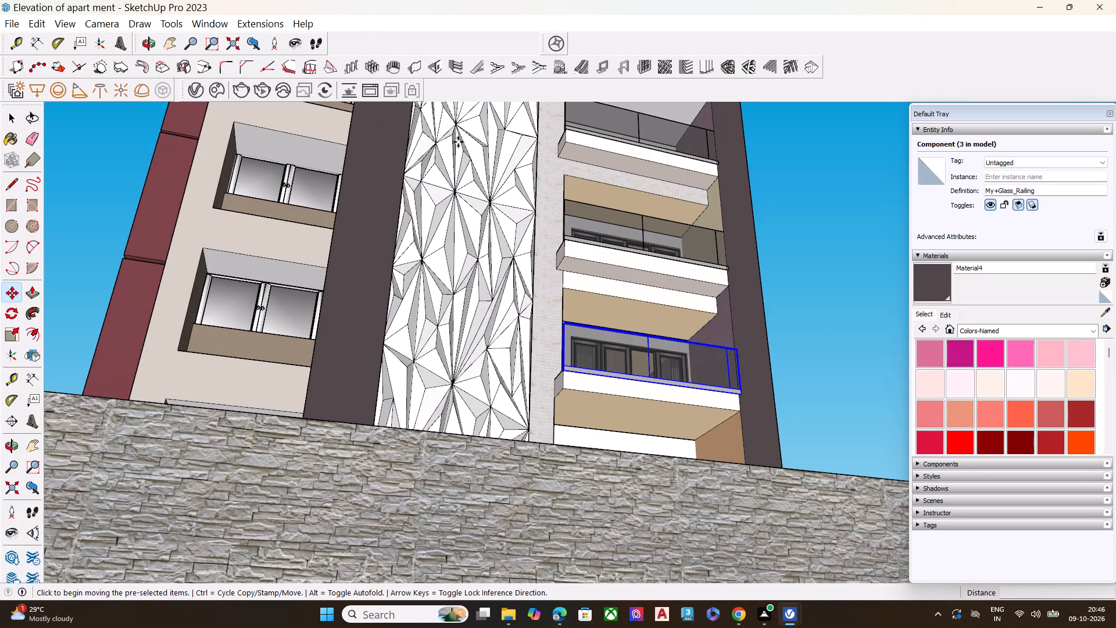
Examine how the front glass railing sits on the corner and edge of the second balcony from the top.
scroll(610, 240, up, 4)
scroll(610, 248, down, 1)
scroll(610, 251, up, 8)
scroll(561, 248, up, 8)
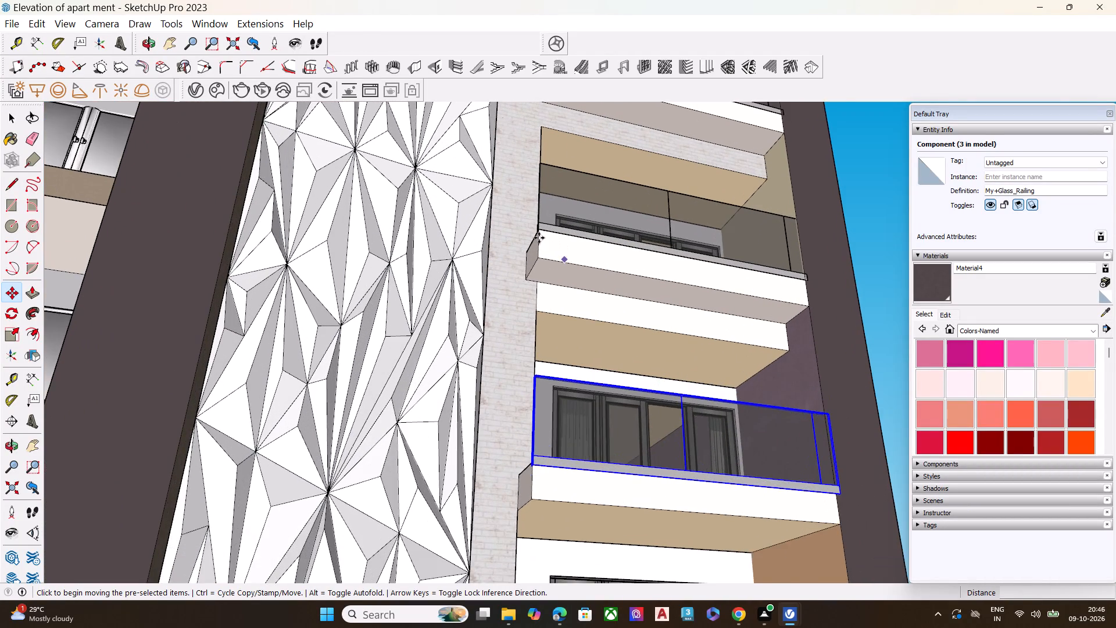
scroll(539, 238, up, 17)
scroll(545, 225, up, 13)
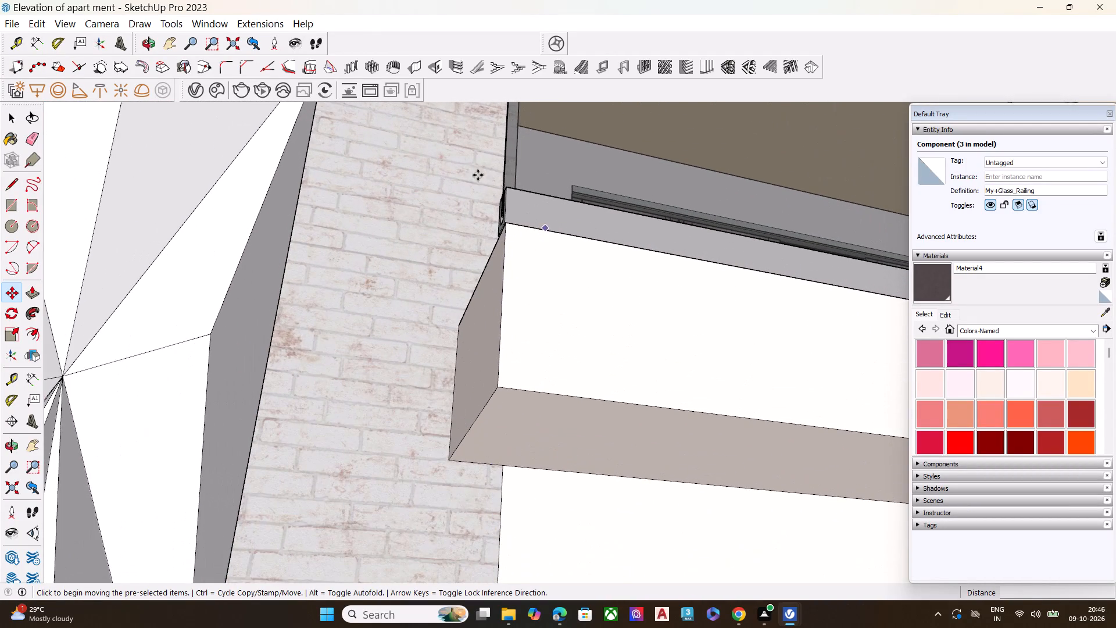
scroll(477, 174, down, 8)
middle_drag(554, 227, 603, 341)
scroll(512, 247, down, 10)
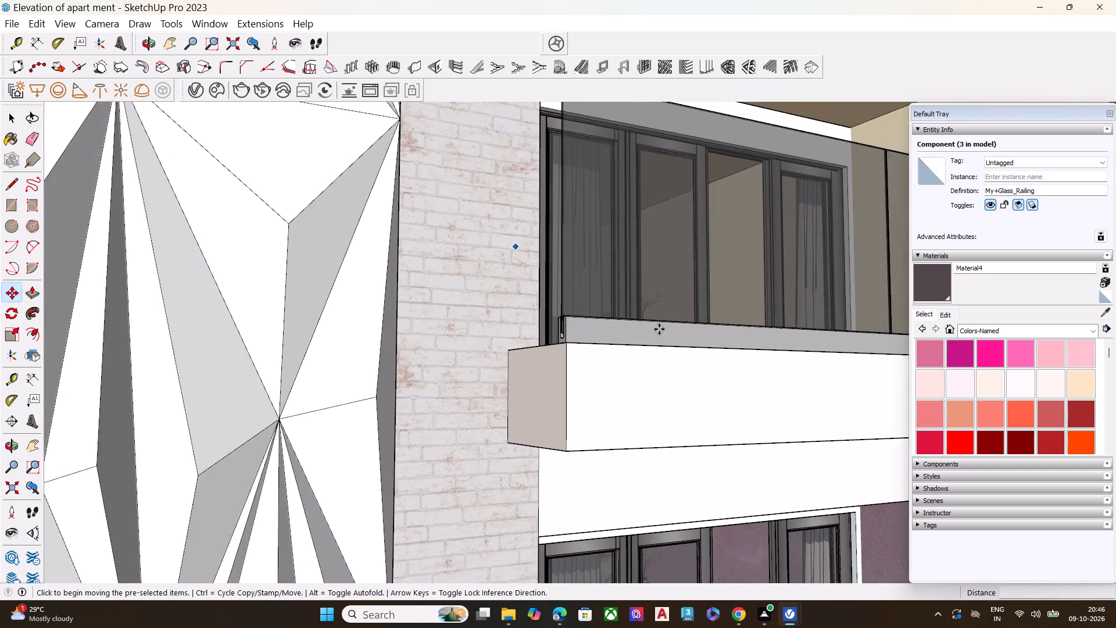
scroll(618, 276, down, 19)
scroll(663, 262, down, 14)
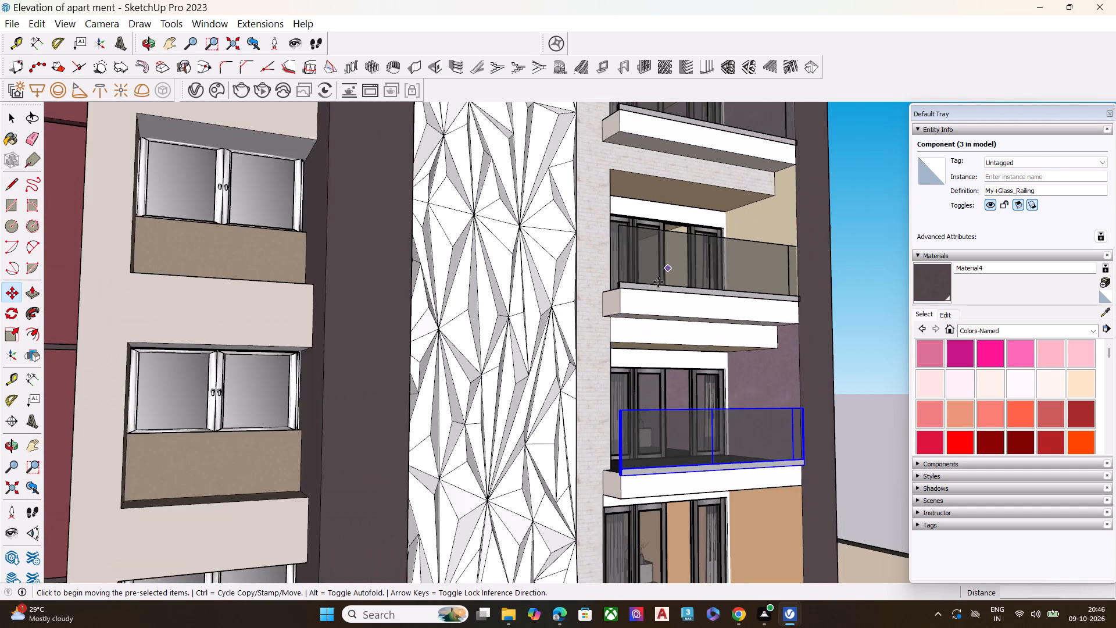
scroll(658, 282, down, 6)
Copy the third balcony's front glass railing straight down onto the front edge of the lowest balcony.
middle_drag(580, 349, 632, 407)
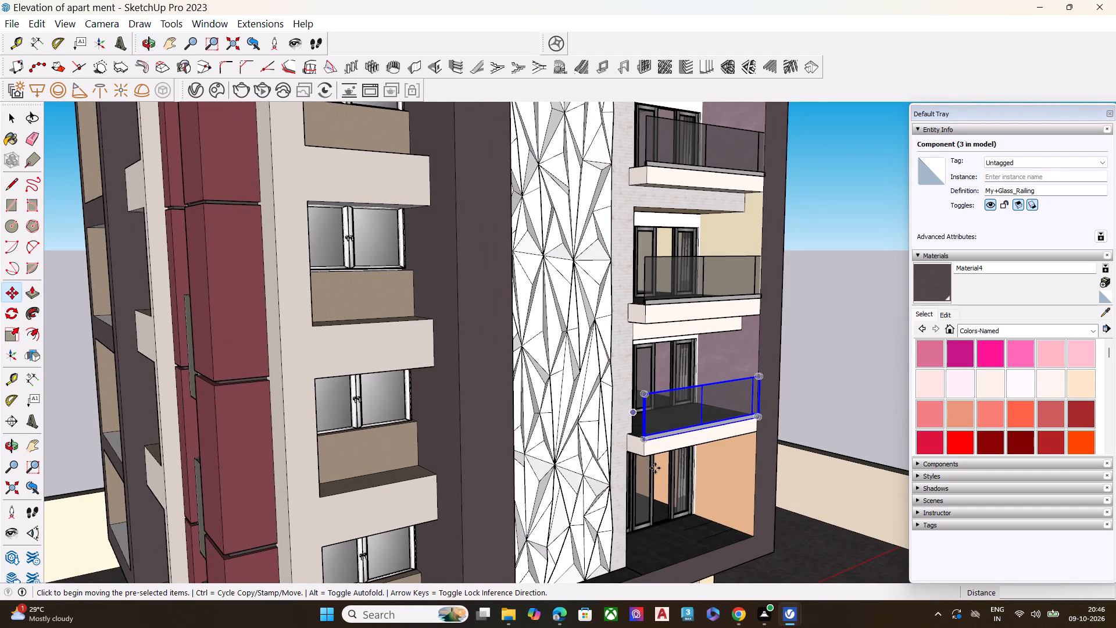
scroll(655, 468, up, 8)
click(641, 424)
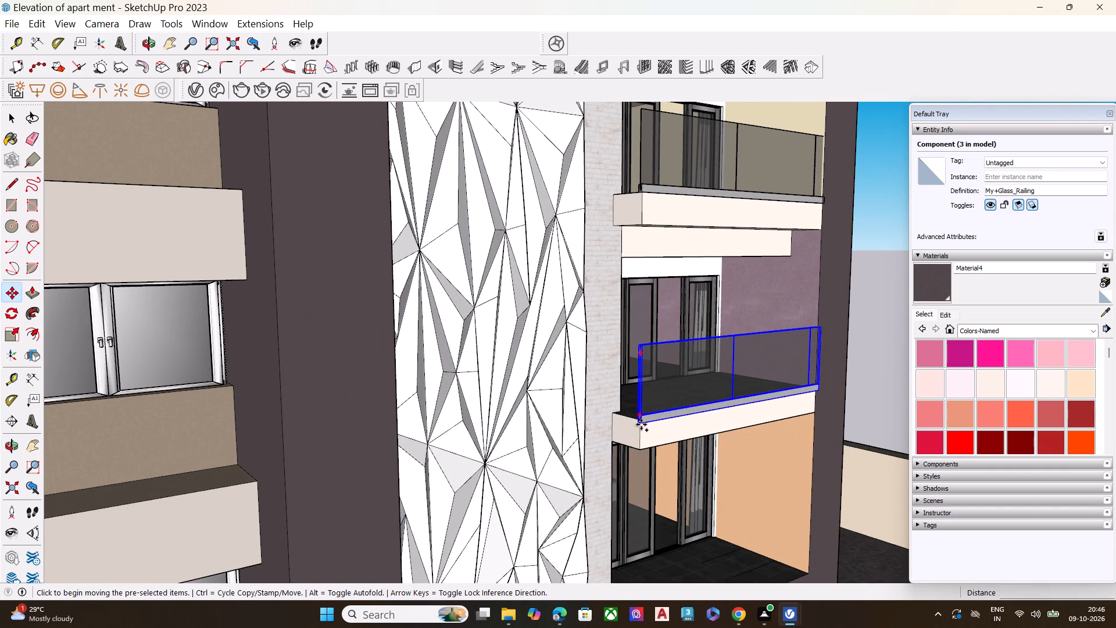
scroll(502, 377, down, 9)
scroll(679, 331, down, 6)
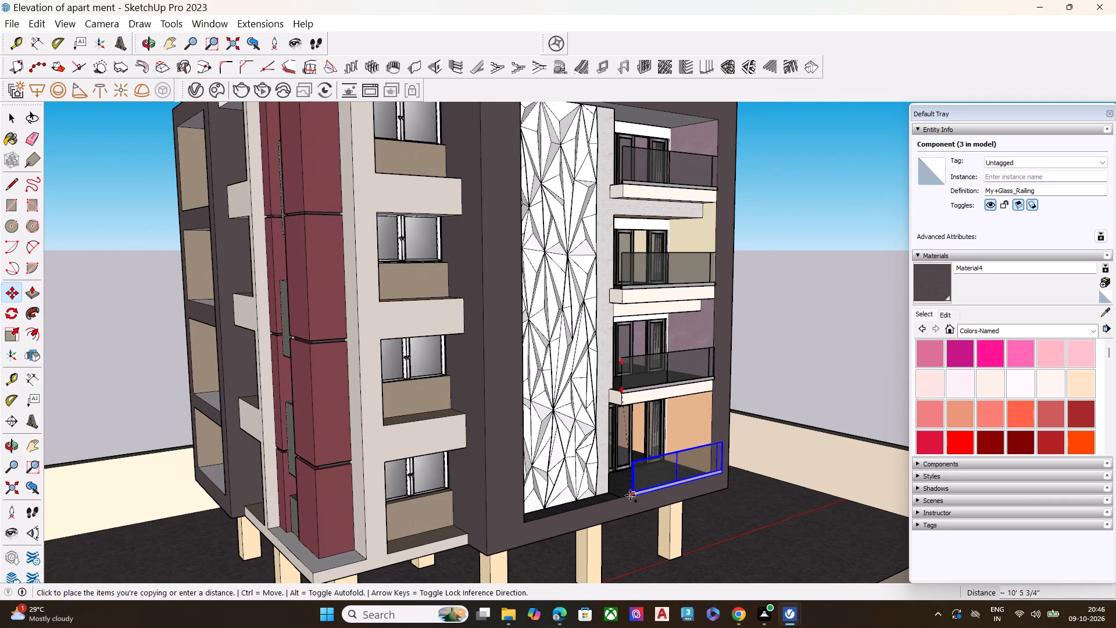
click(624, 497)
key(space)
Examine how the copied glass railing fits the lowest balcony's front edge and the adjoining open ledge.
scroll(624, 483, up, 8)
scroll(581, 515, up, 9)
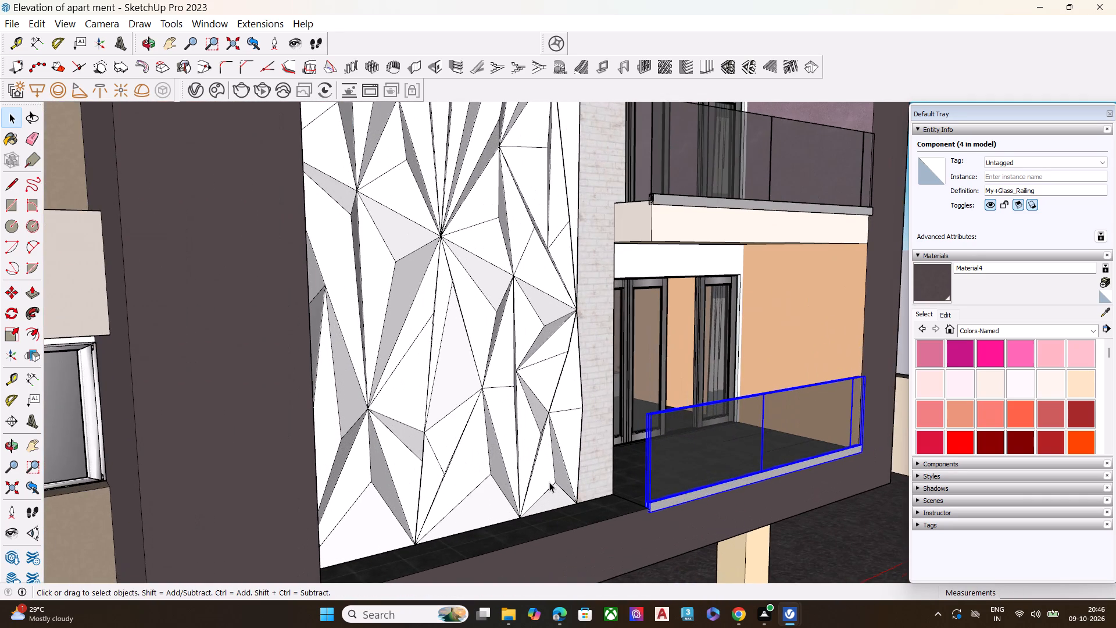
scroll(549, 482, up, 4)
scroll(586, 481, down, 14)
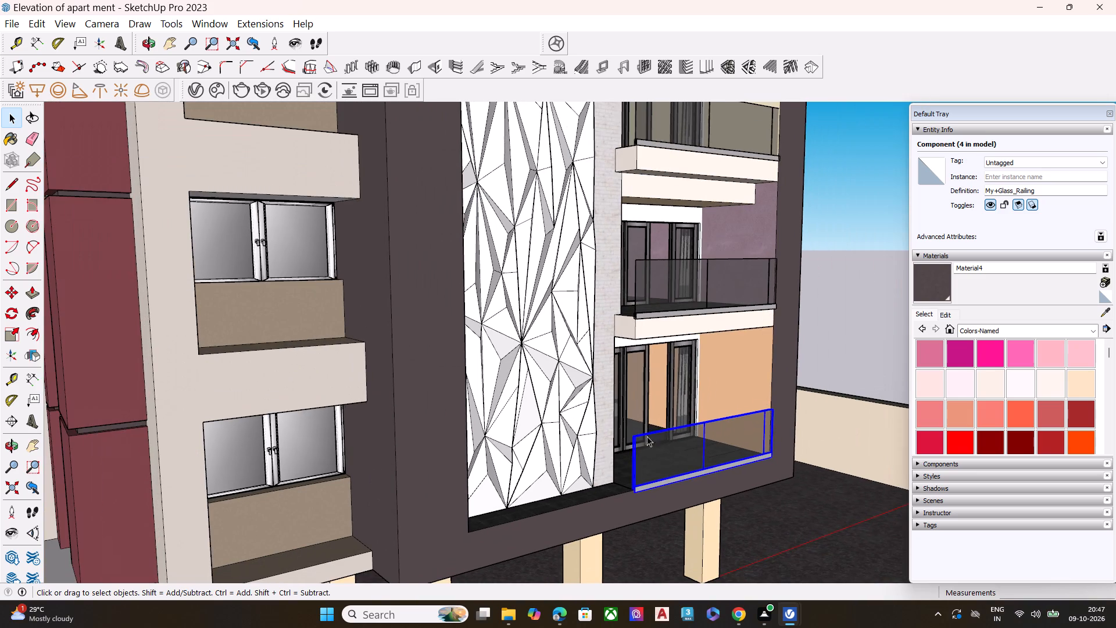
middle_drag(684, 430, 559, 431)
scroll(567, 482, up, 4)
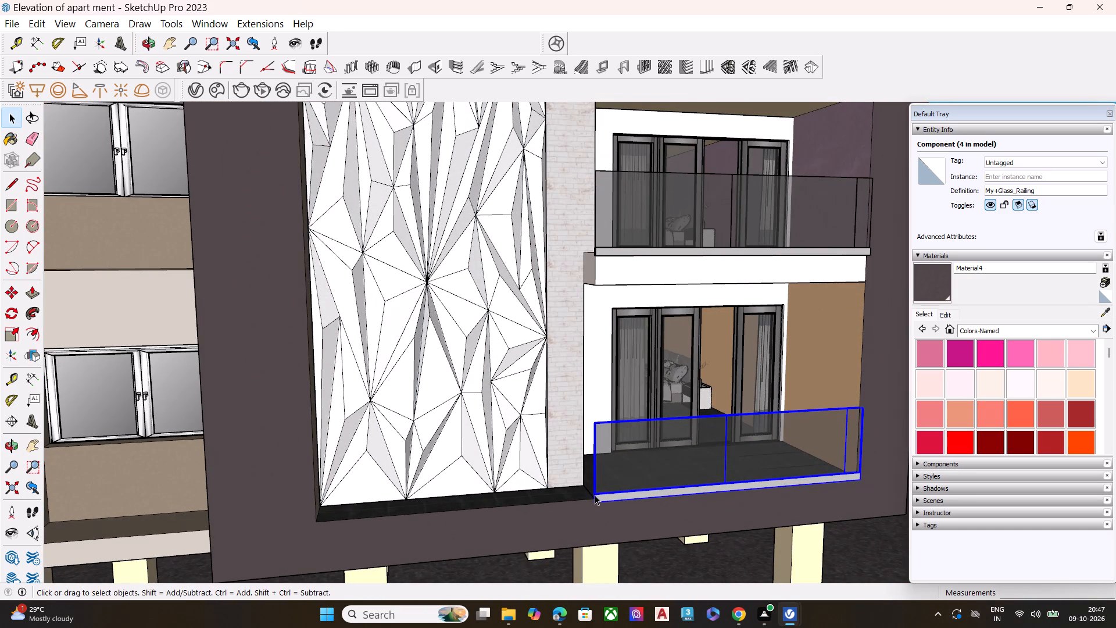
scroll(606, 324, up, 3)
scroll(608, 331, down, 2)
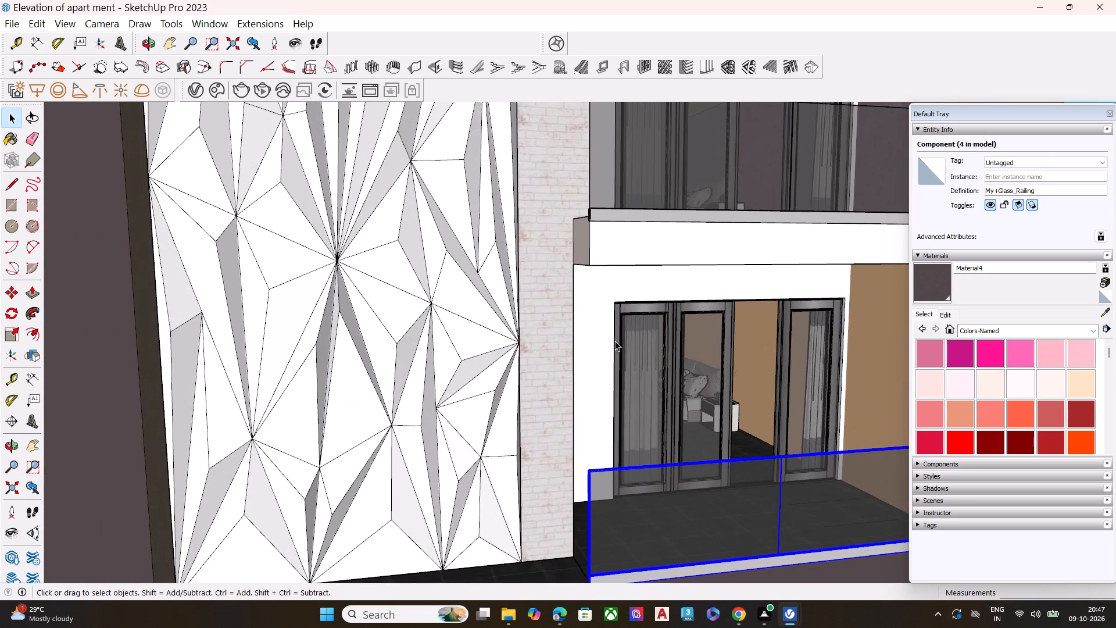
scroll(615, 341, down, 3)
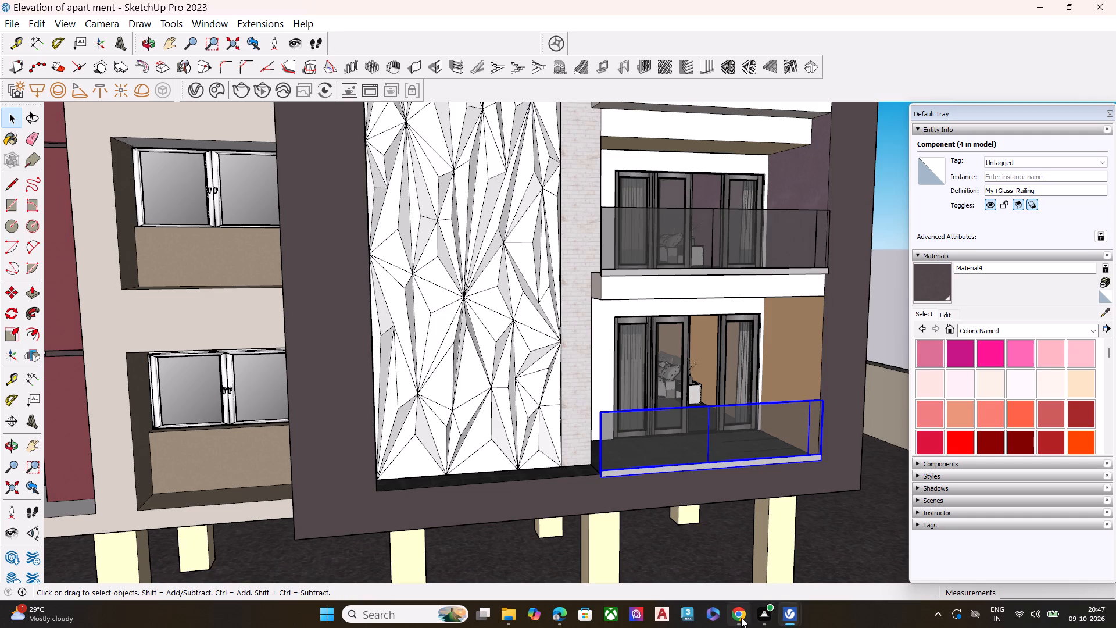
Switch to 3D Warehouse in the browser and look over the glass rail models, then return to the SketchUp model.
click(739, 618)
scroll(682, 294, down, 4)
scroll(682, 294, up, 2)
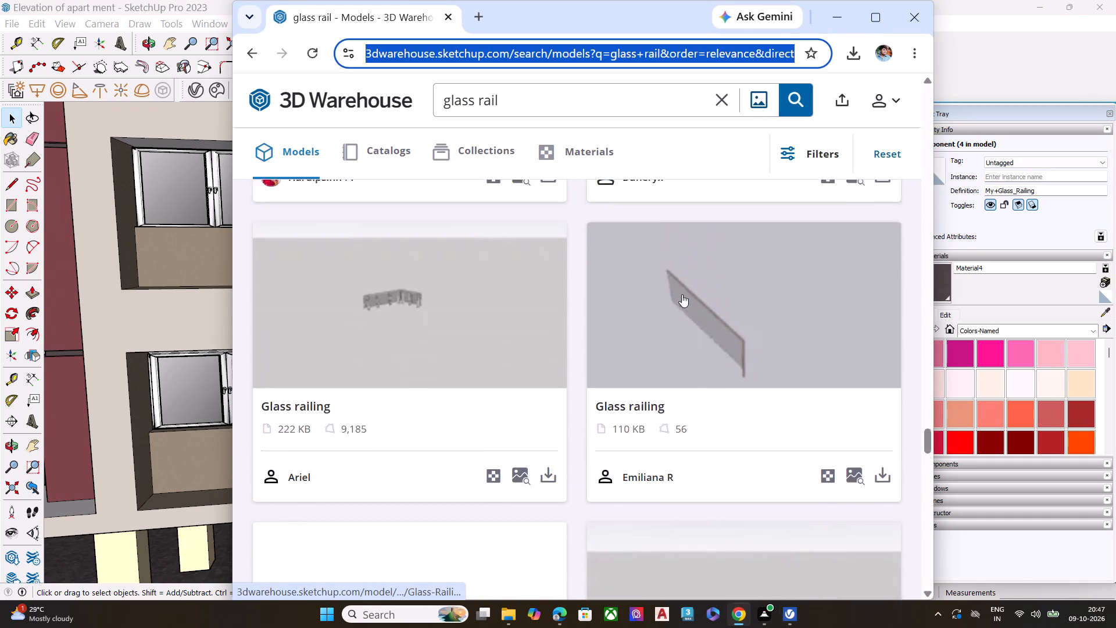
click(834, 20)
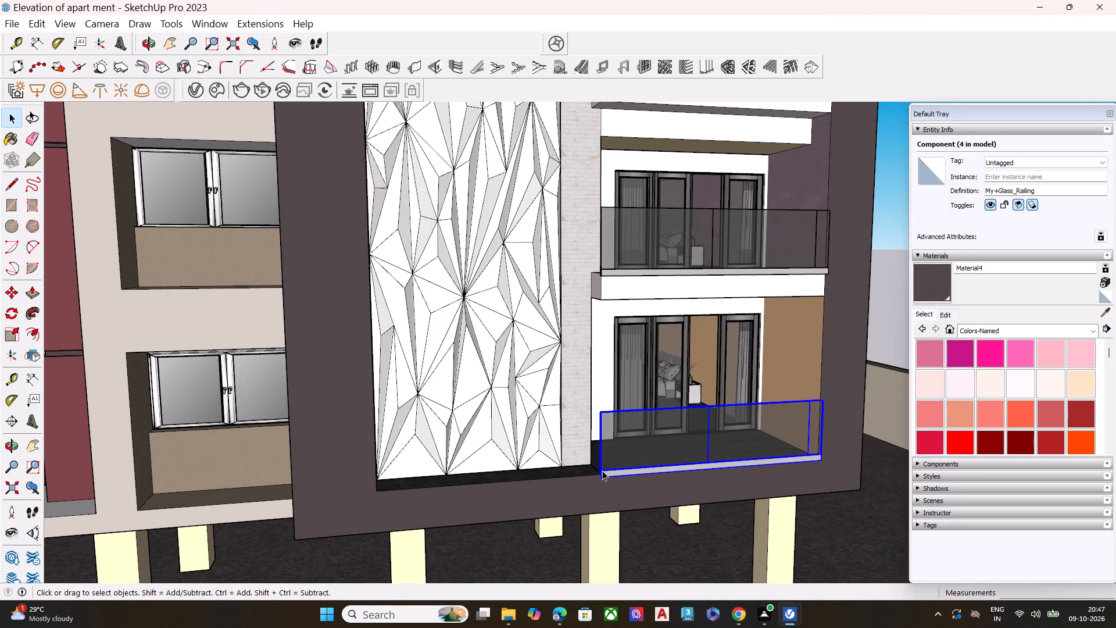
Copy the lowest balcony's front glass railing to the open space outside the compound's side wall.
key(m)
click(605, 477)
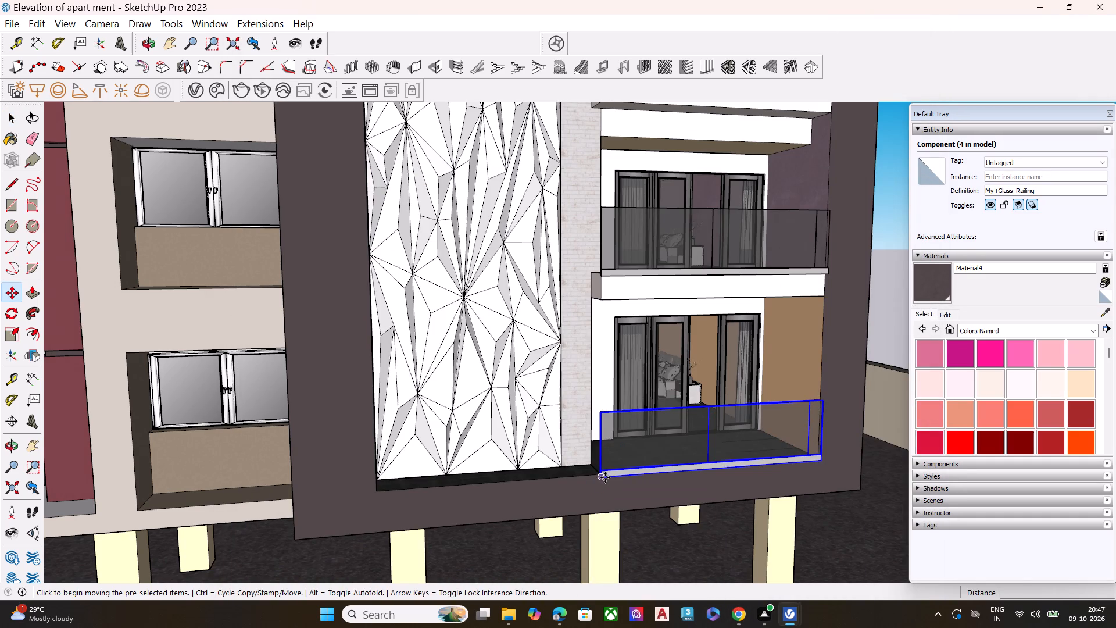
scroll(350, 418, down, 10)
scroll(302, 398, down, 9)
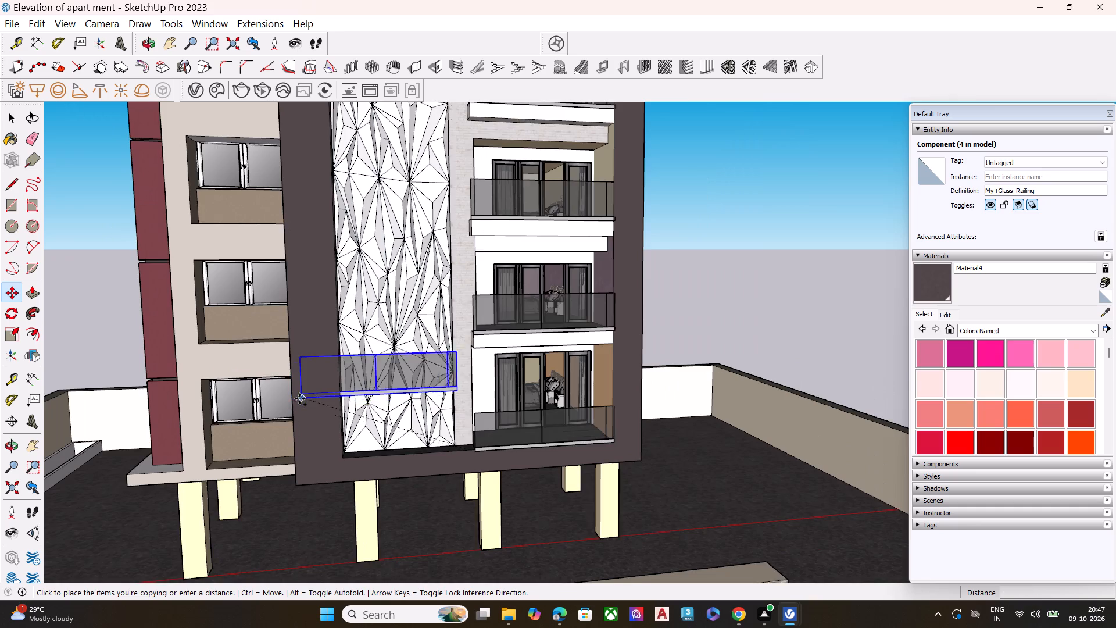
scroll(299, 399, down, 19)
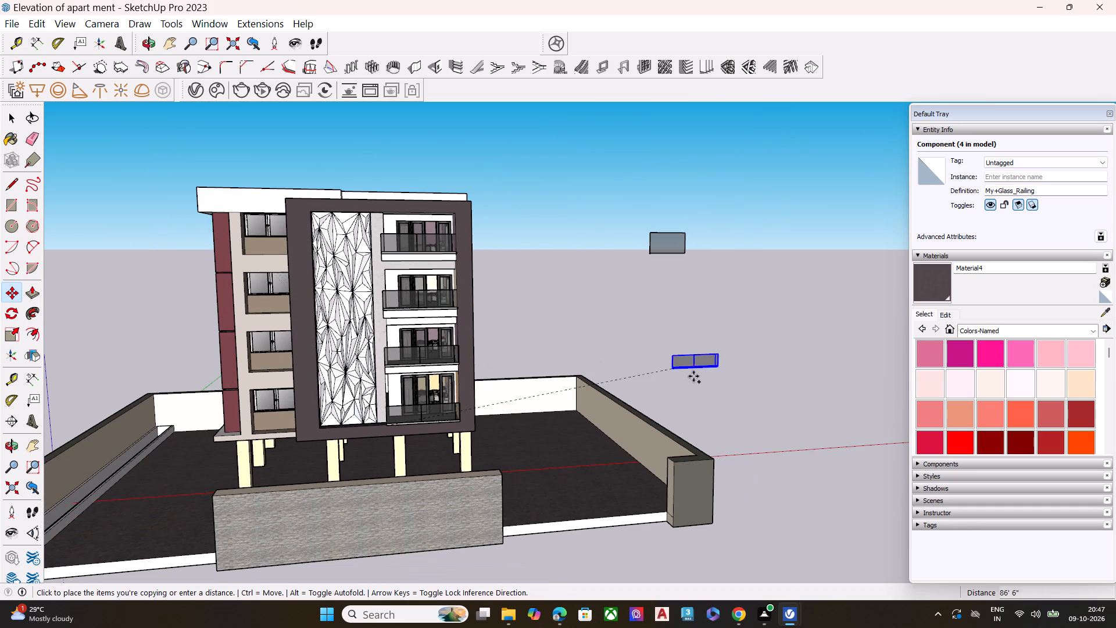
click(728, 426)
key(Escape)
Explode the glass railing copy standing outside the compound wall.
scroll(748, 422, up, 4)
scroll(749, 421, down, 1)
scroll(749, 421, up, 4)
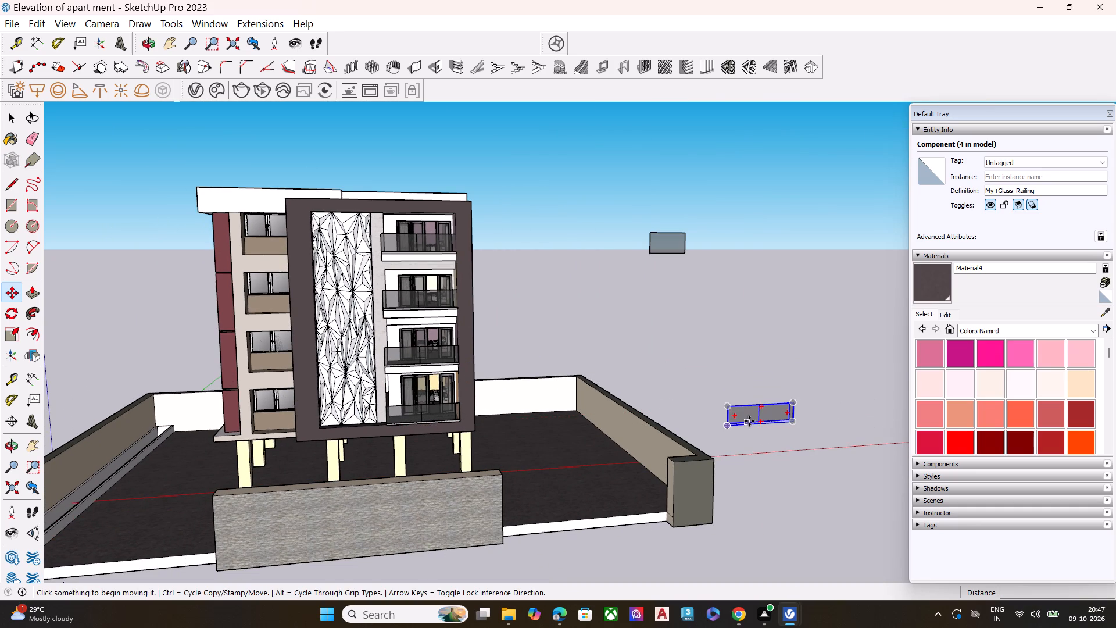
scroll(749, 421, up, 11)
key(space)
click(721, 420)
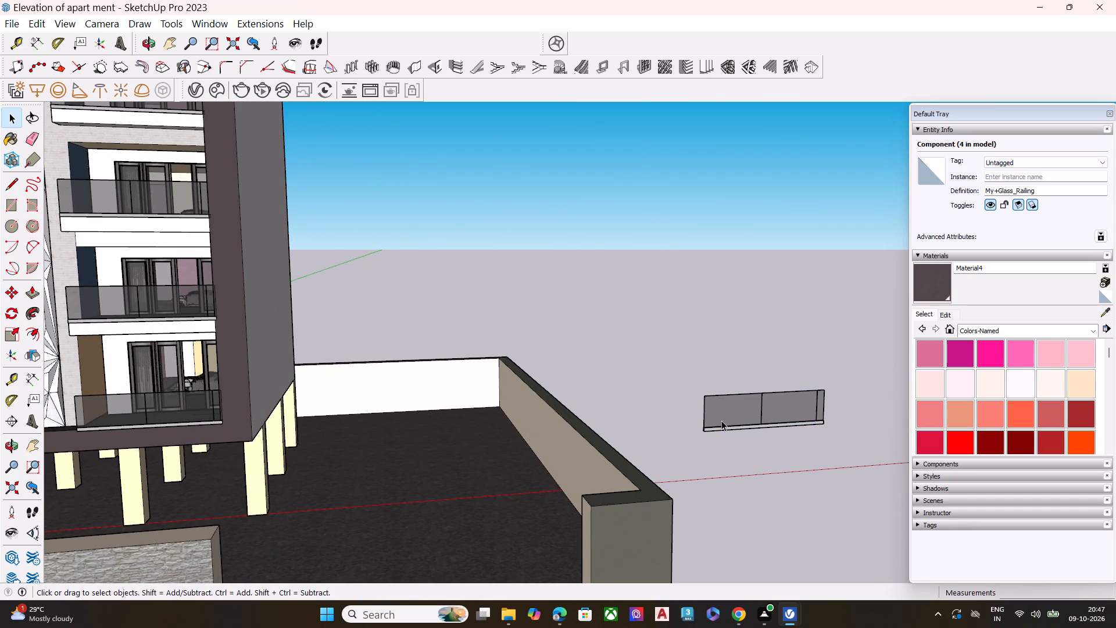
right_click(721, 420)
click(750, 131)
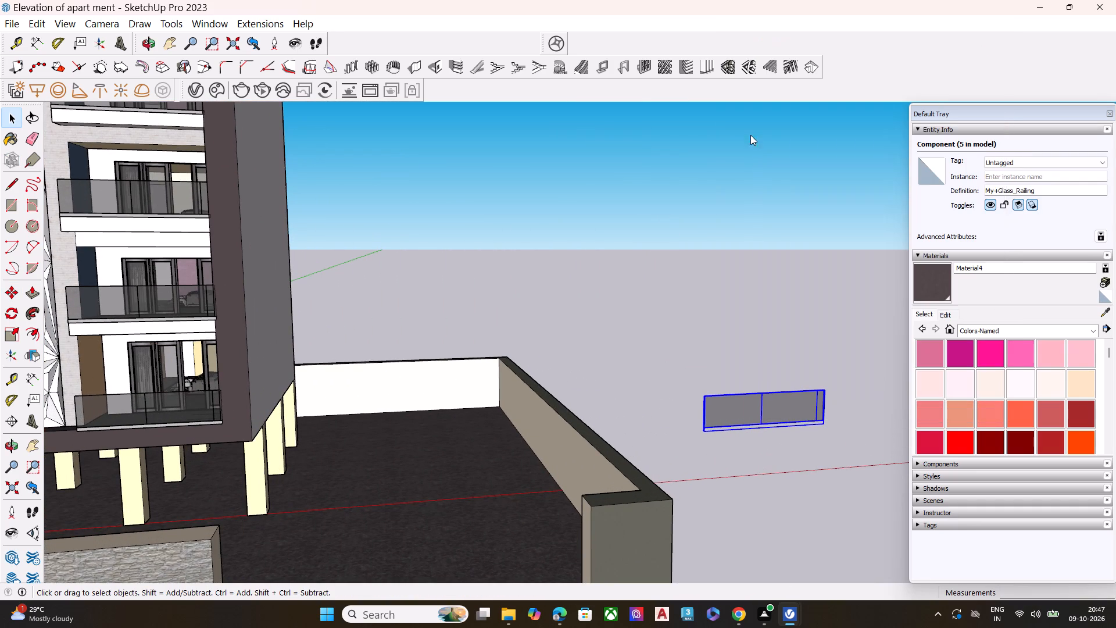
Open the railing copy's nested components for editing and delete the narrow glass piece at its end.
scroll(754, 406, up, 7)
click(779, 430)
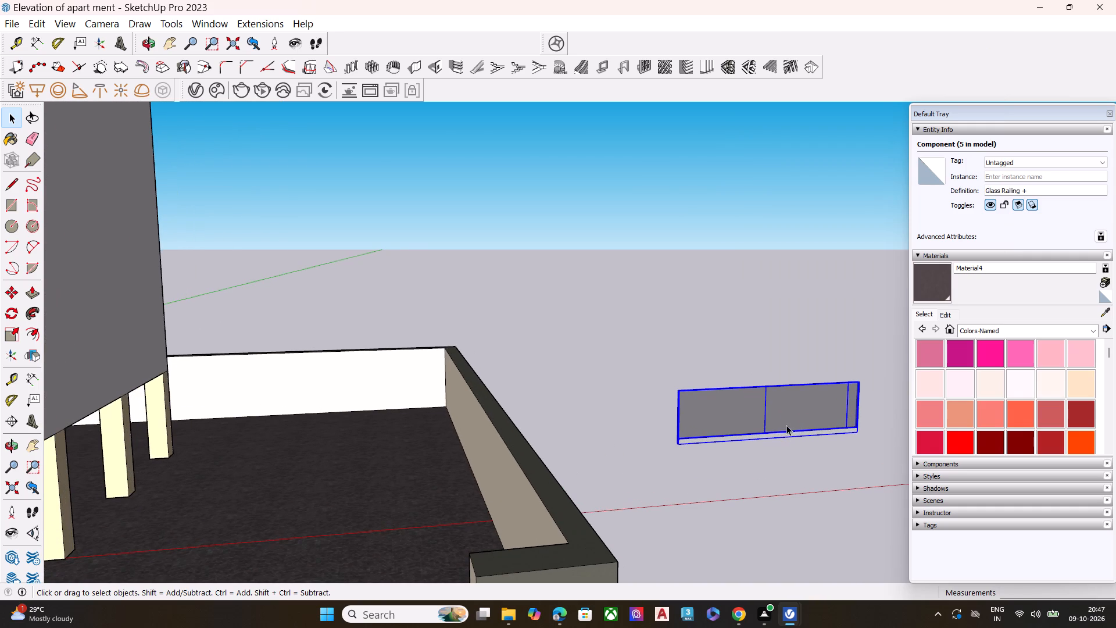
click(786, 434)
click(782, 461)
click(790, 425)
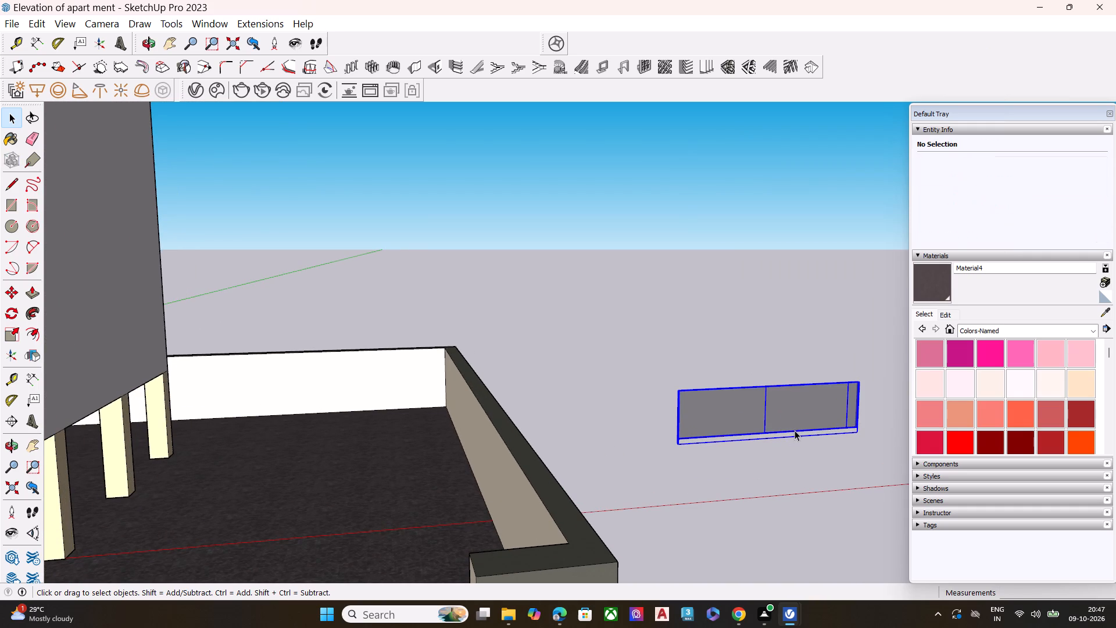
double_click(795, 430)
click(785, 417)
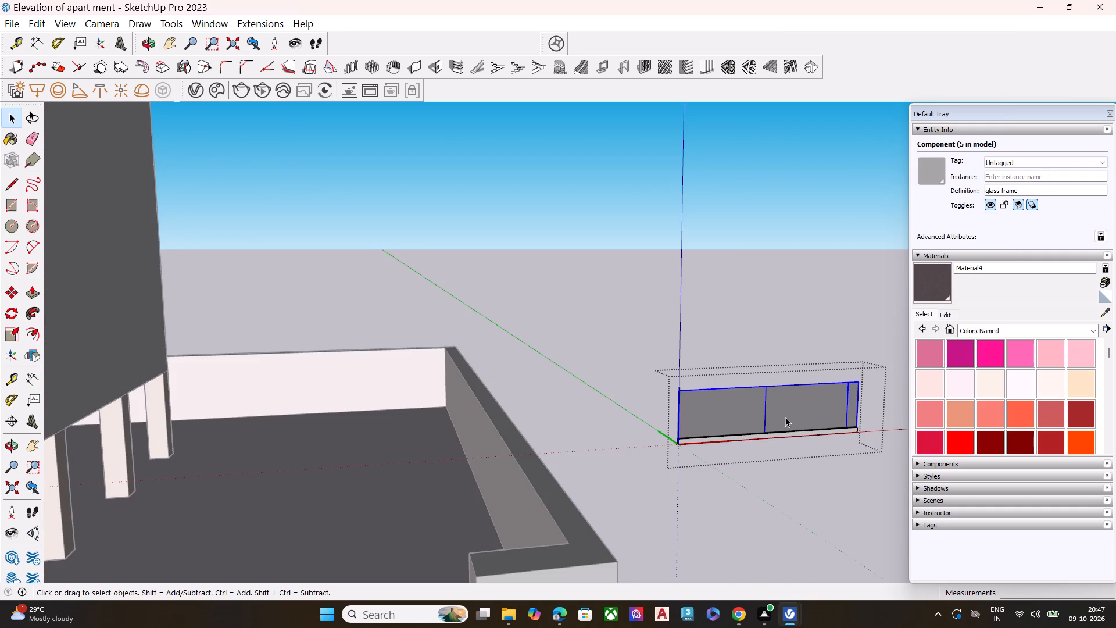
click(856, 413)
scroll(855, 402, up, 11)
double_click(857, 401)
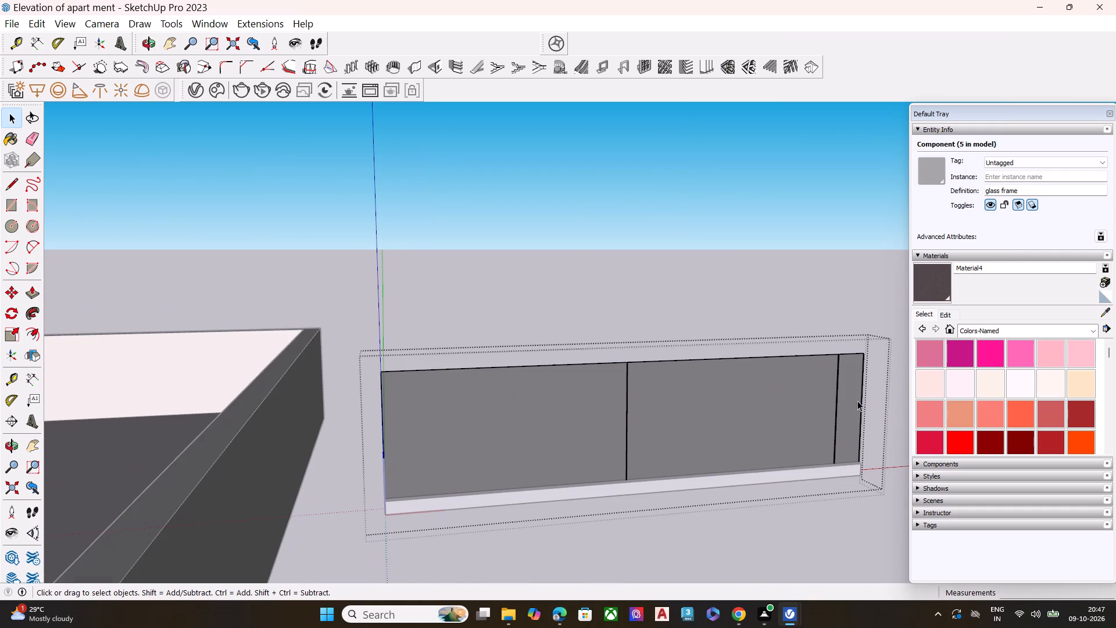
click(857, 401)
click(863, 401)
key(Delete)
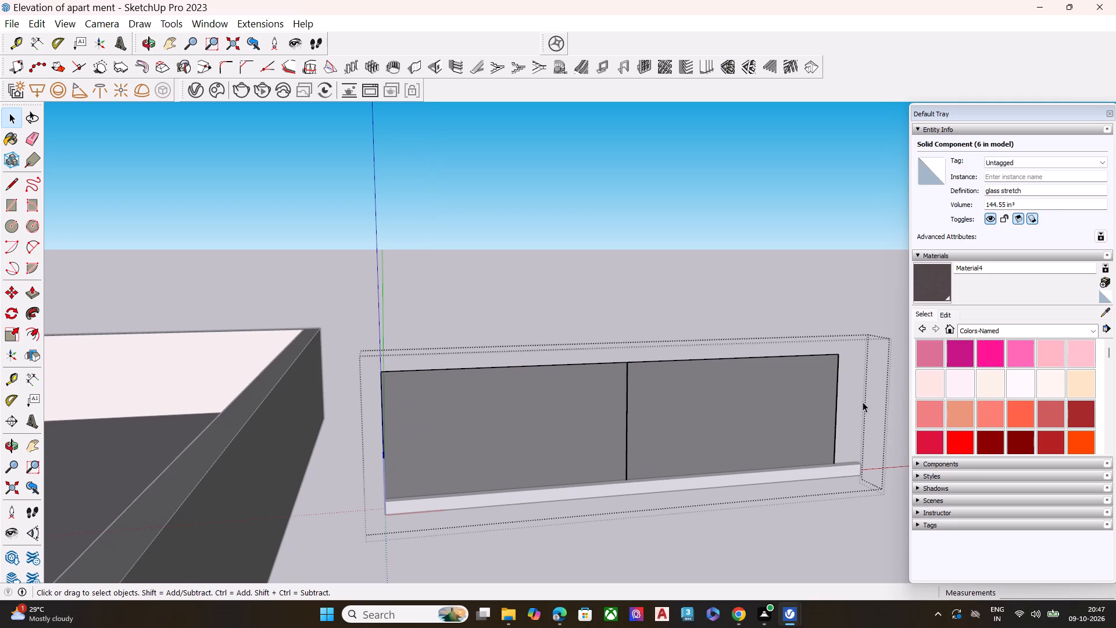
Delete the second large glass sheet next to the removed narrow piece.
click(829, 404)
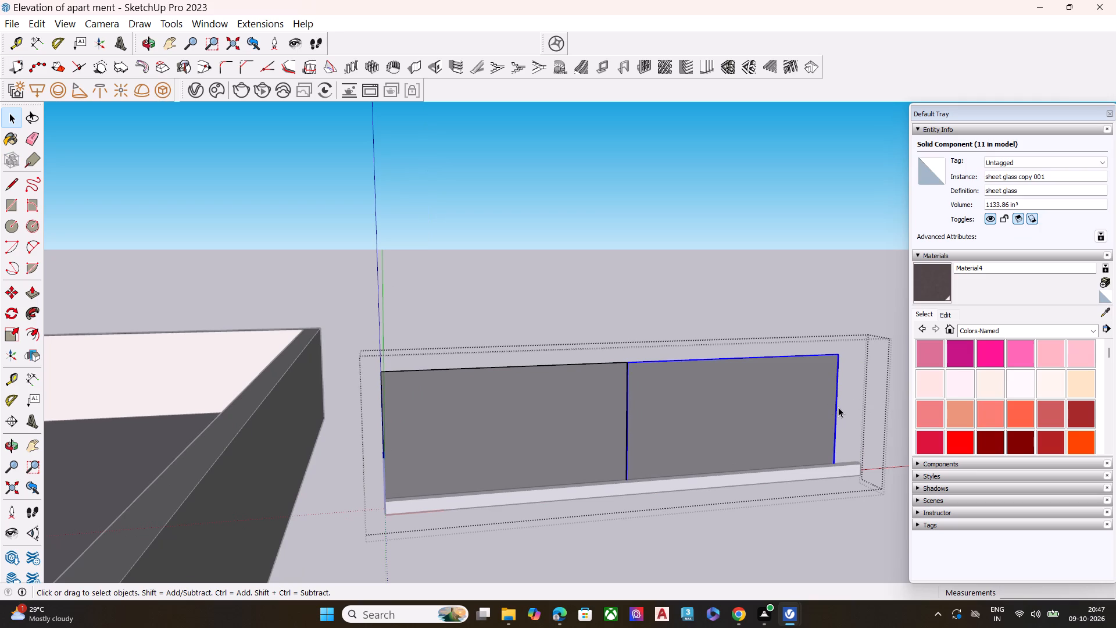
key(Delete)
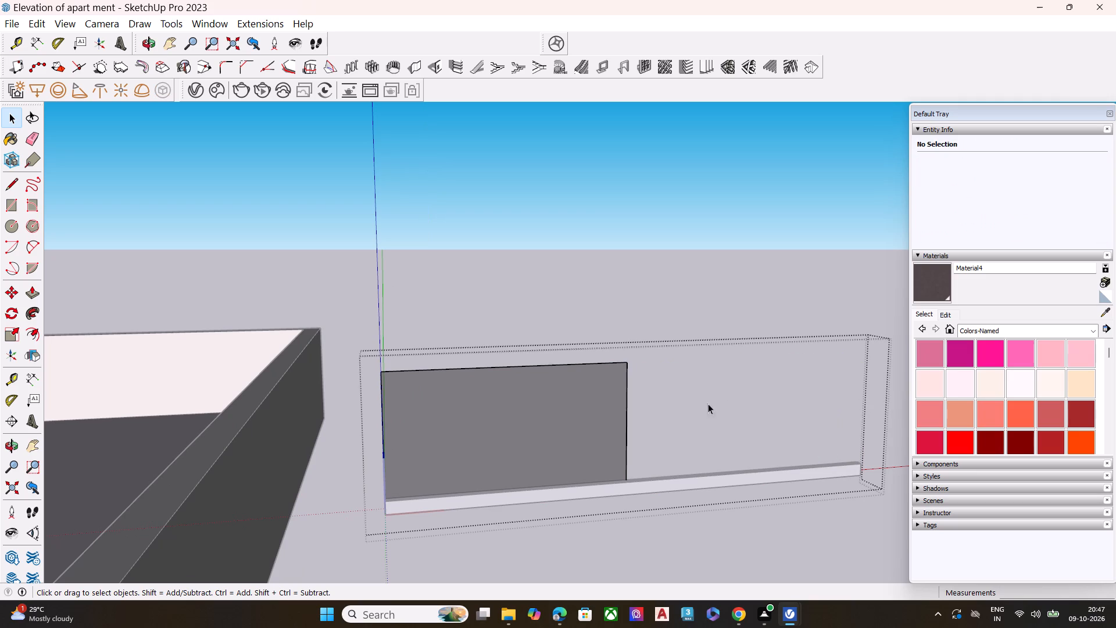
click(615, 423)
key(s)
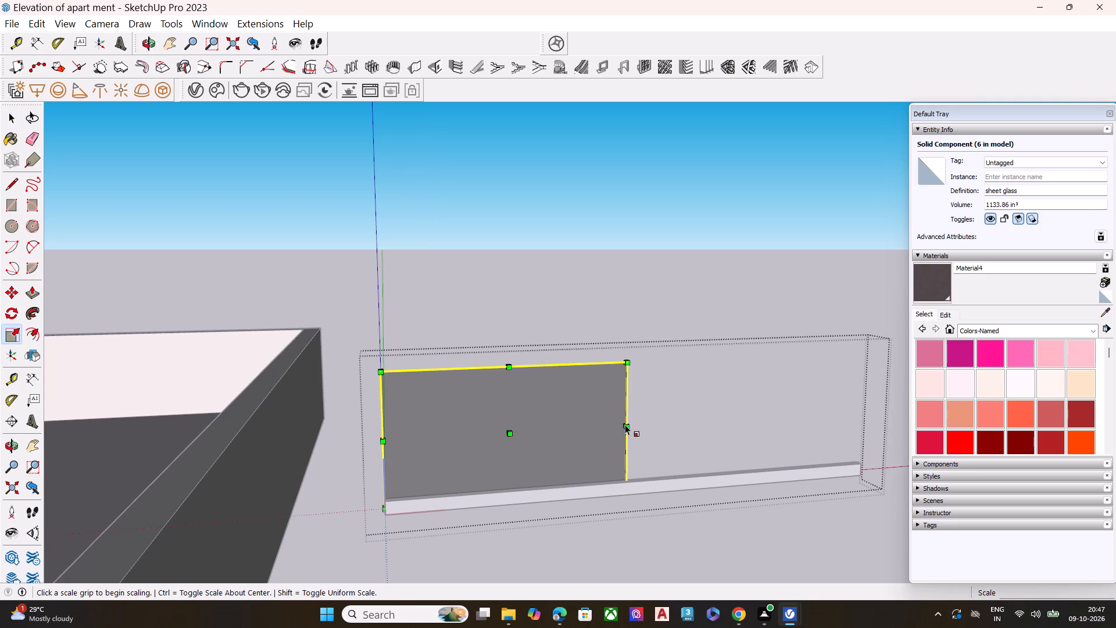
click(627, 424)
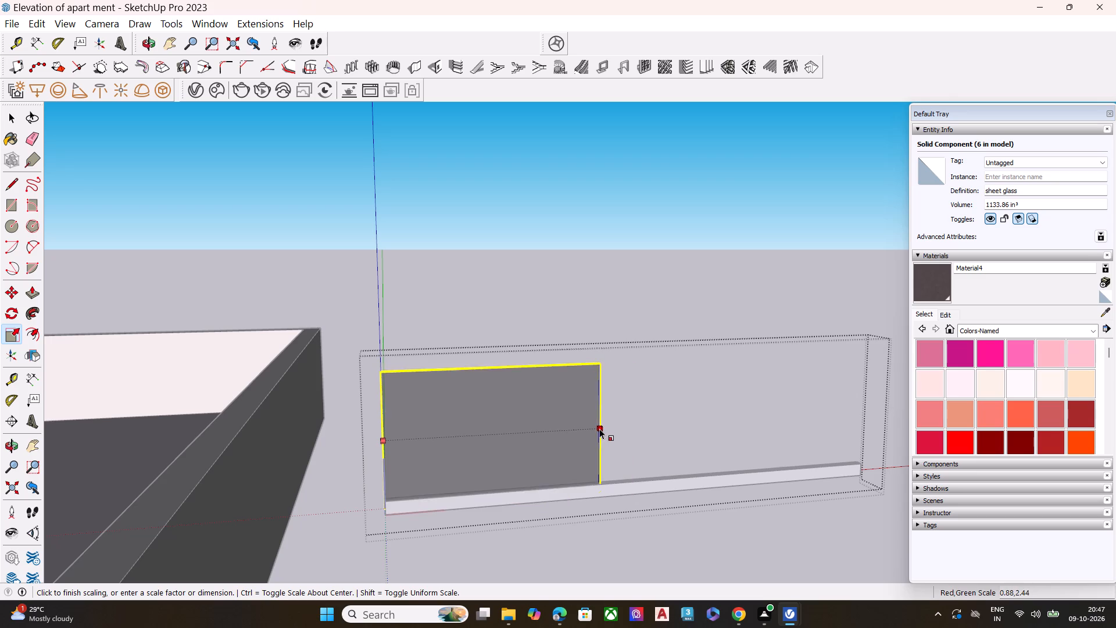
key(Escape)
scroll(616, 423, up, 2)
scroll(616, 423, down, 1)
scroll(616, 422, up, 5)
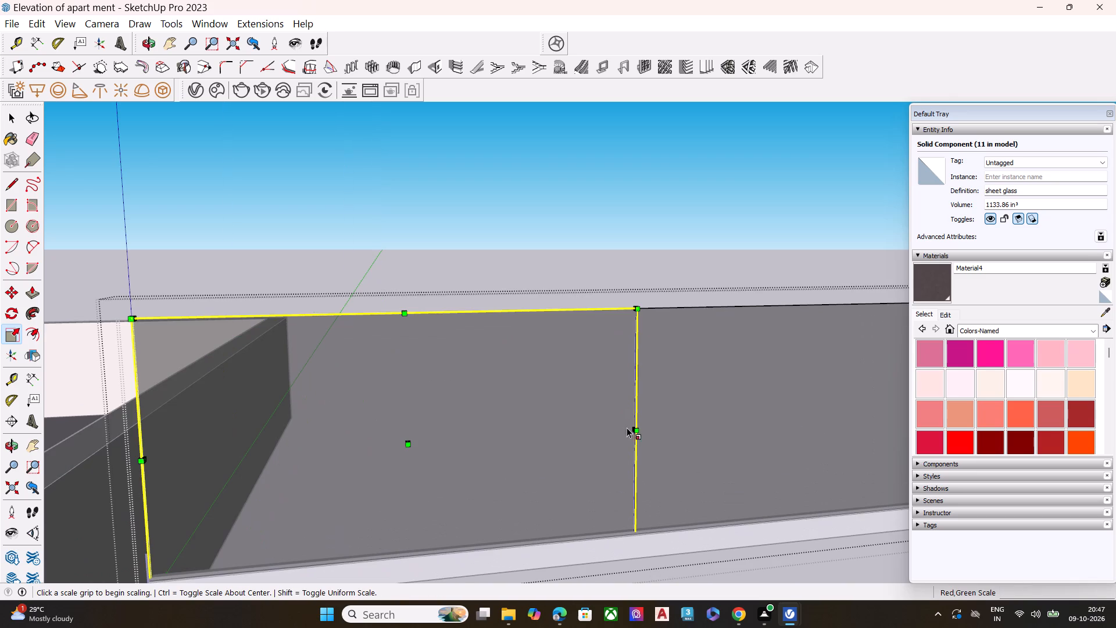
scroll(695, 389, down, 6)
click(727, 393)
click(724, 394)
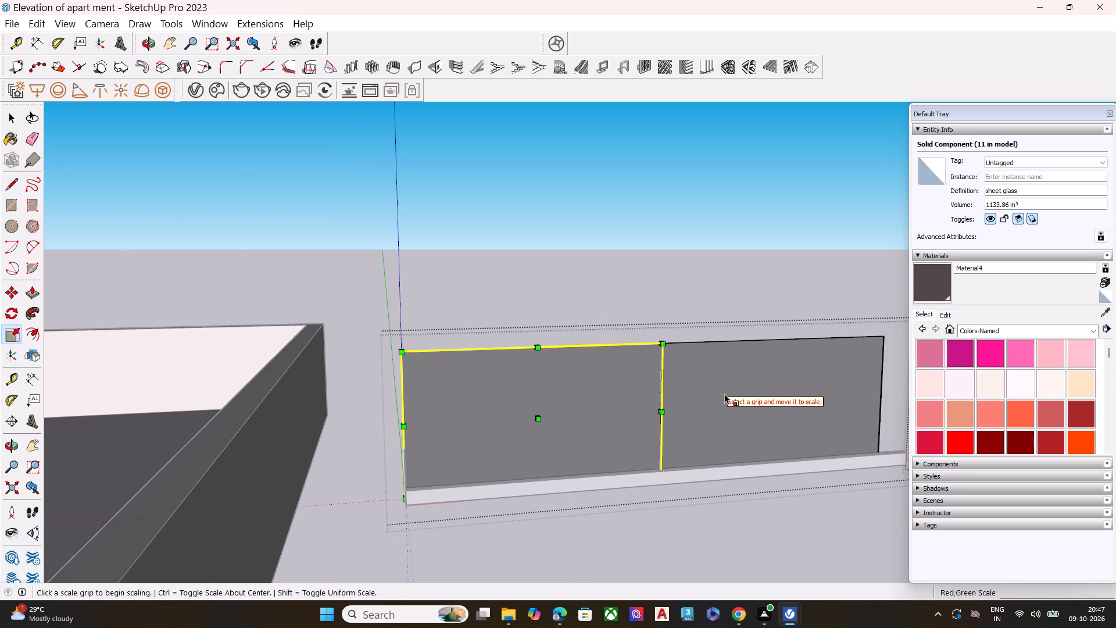
Delete the railing copy's second large glass sheet, keeping only the first sheet and the base rail.
key(space)
click(724, 395)
key(Delete)
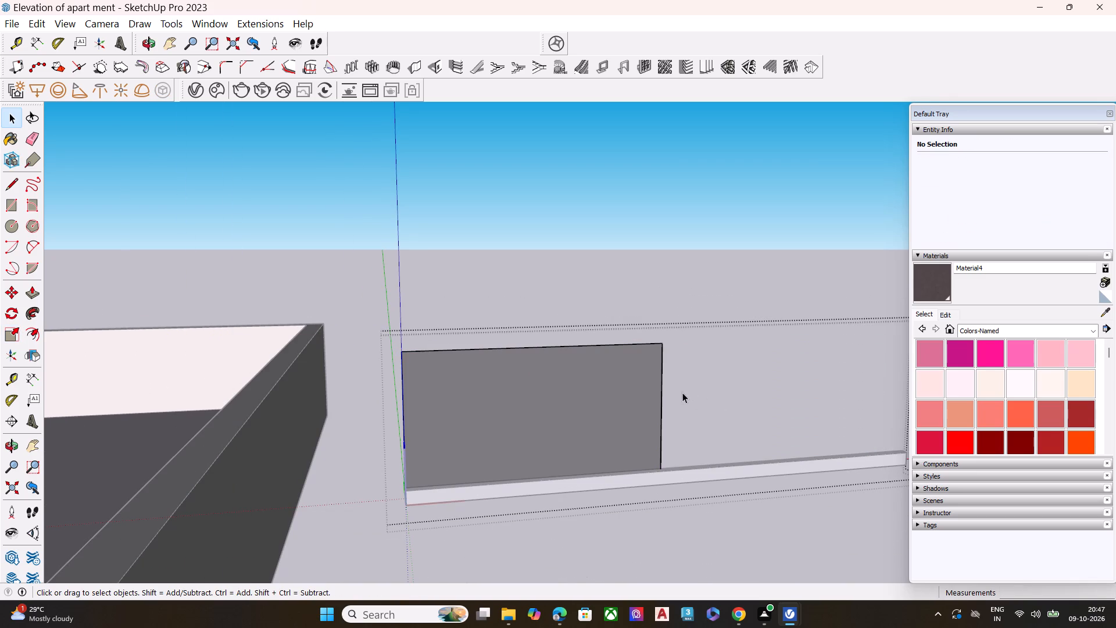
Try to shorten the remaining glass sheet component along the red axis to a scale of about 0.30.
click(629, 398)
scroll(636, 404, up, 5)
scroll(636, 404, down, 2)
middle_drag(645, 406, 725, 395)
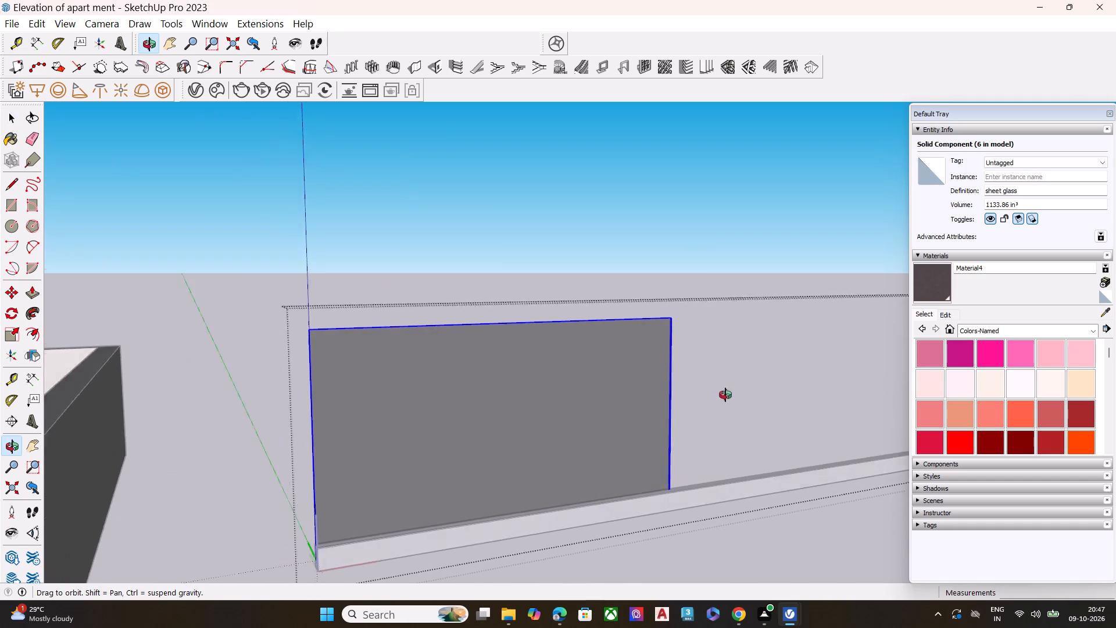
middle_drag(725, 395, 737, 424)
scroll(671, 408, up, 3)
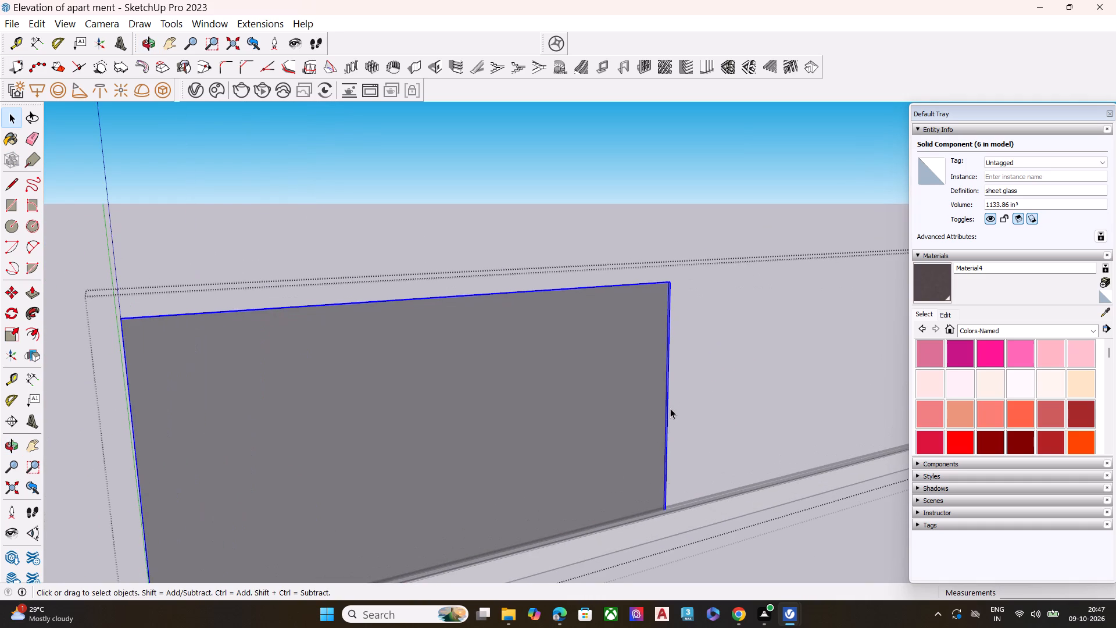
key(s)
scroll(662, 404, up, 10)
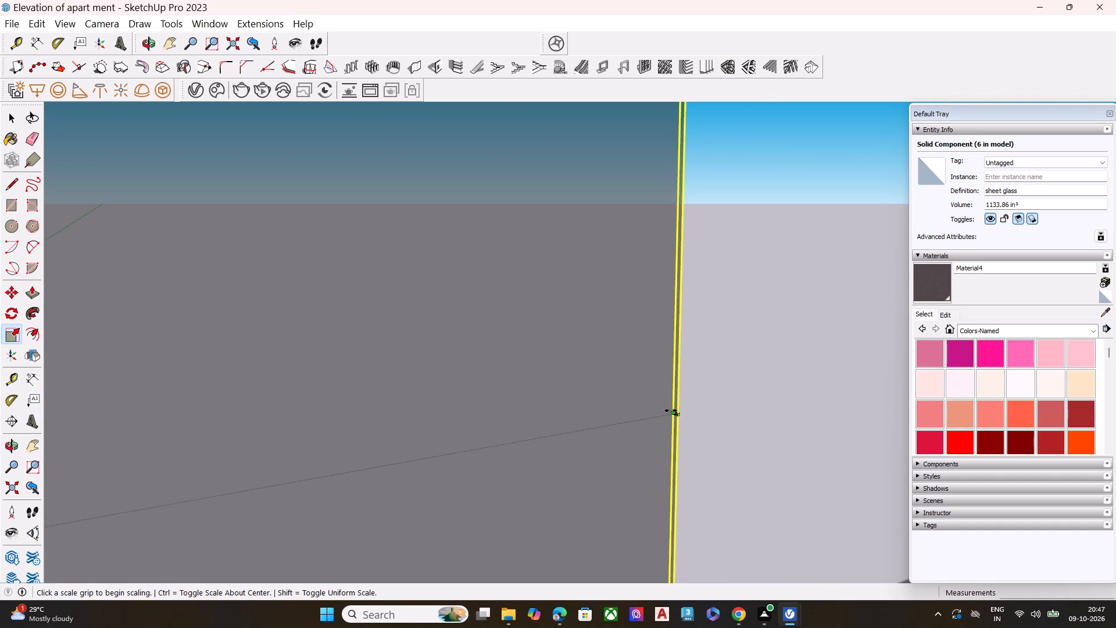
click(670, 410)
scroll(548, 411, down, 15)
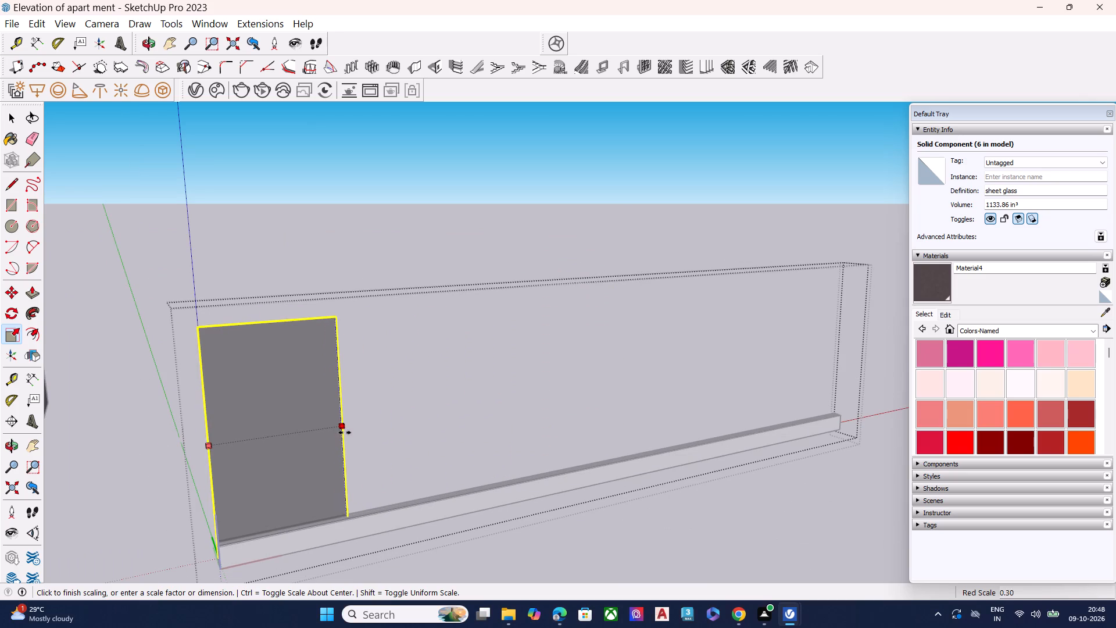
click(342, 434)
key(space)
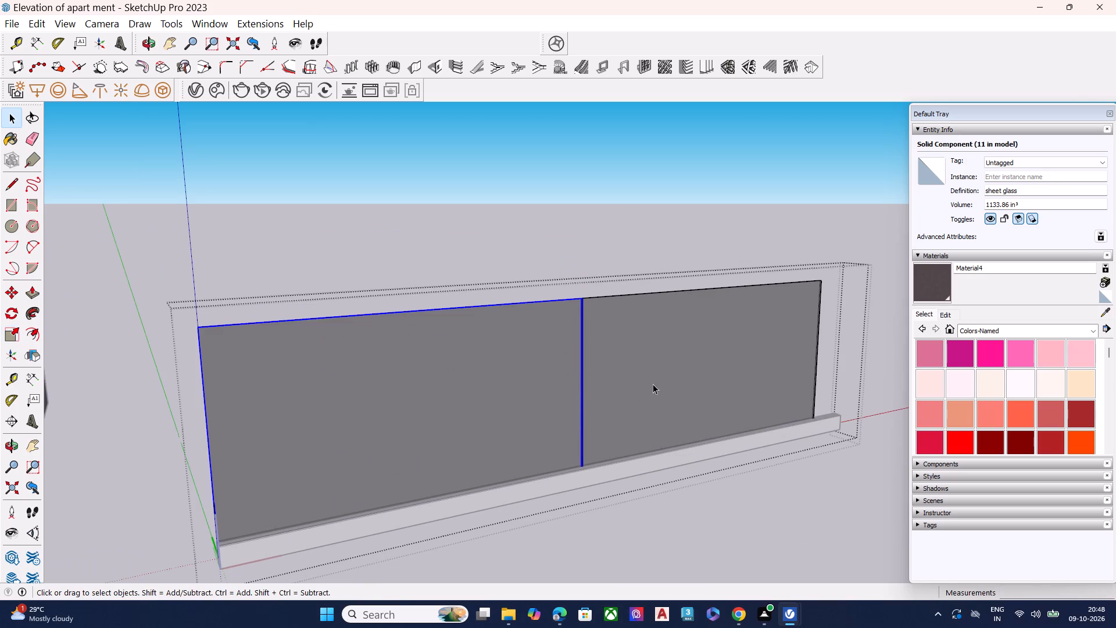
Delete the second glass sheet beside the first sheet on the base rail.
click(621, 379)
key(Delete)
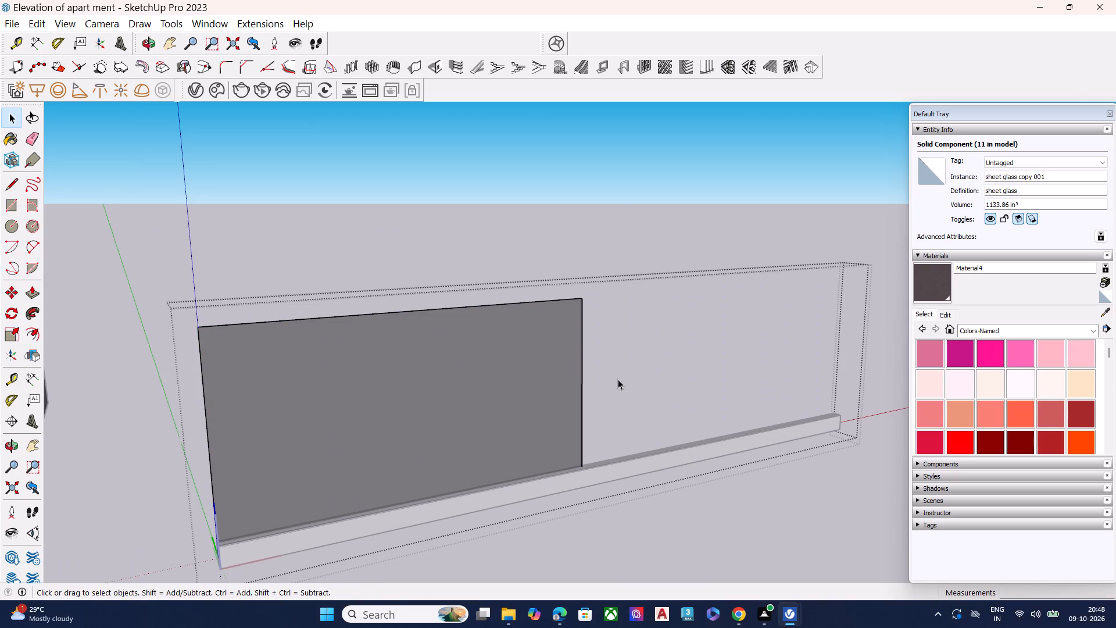
Explode the remaining glass sheet component into loose geometry.
click(413, 370)
right_click(413, 370)
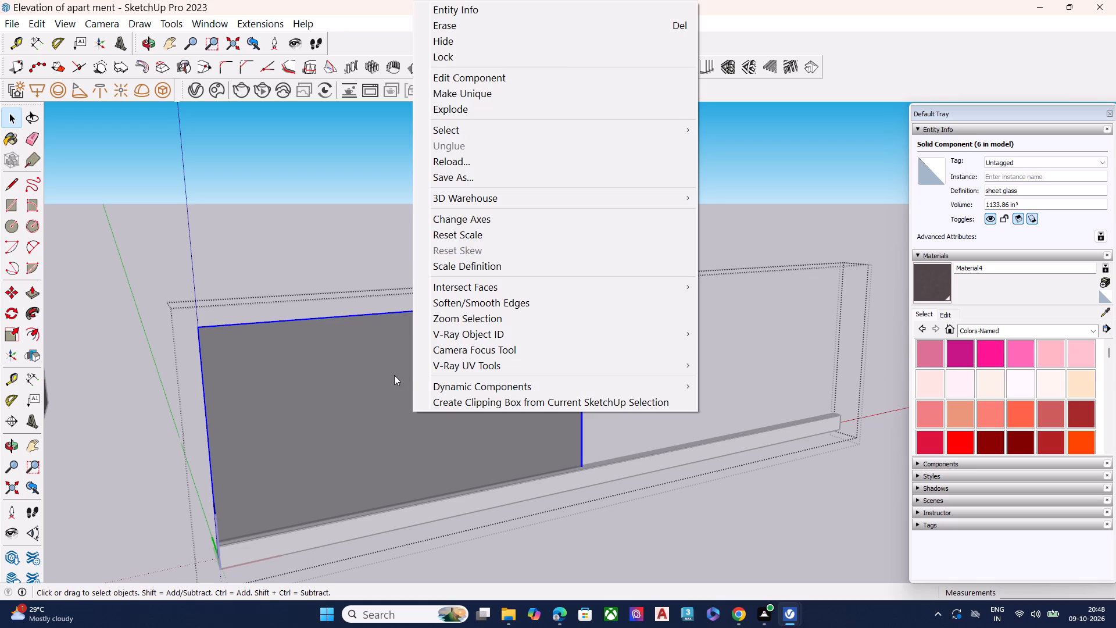
click(472, 106)
Scale the exploded sheet's front face along the red axis down to an area of about 7.28 ft².
click(475, 342)
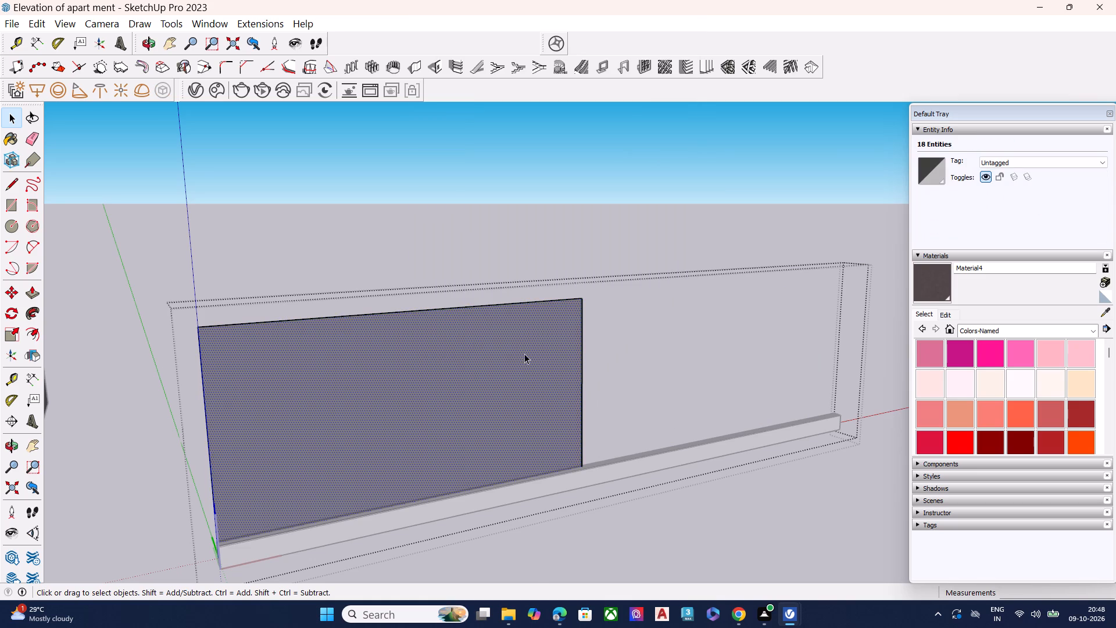
scroll(548, 363, up, 4)
key(s)
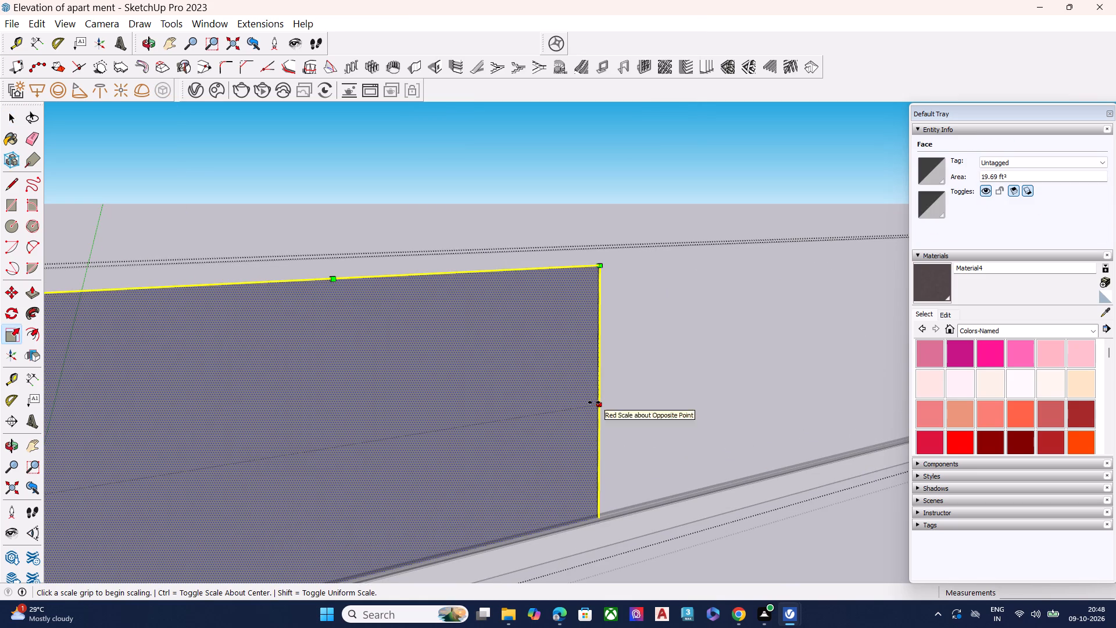
click(594, 402)
scroll(410, 448, down, 6)
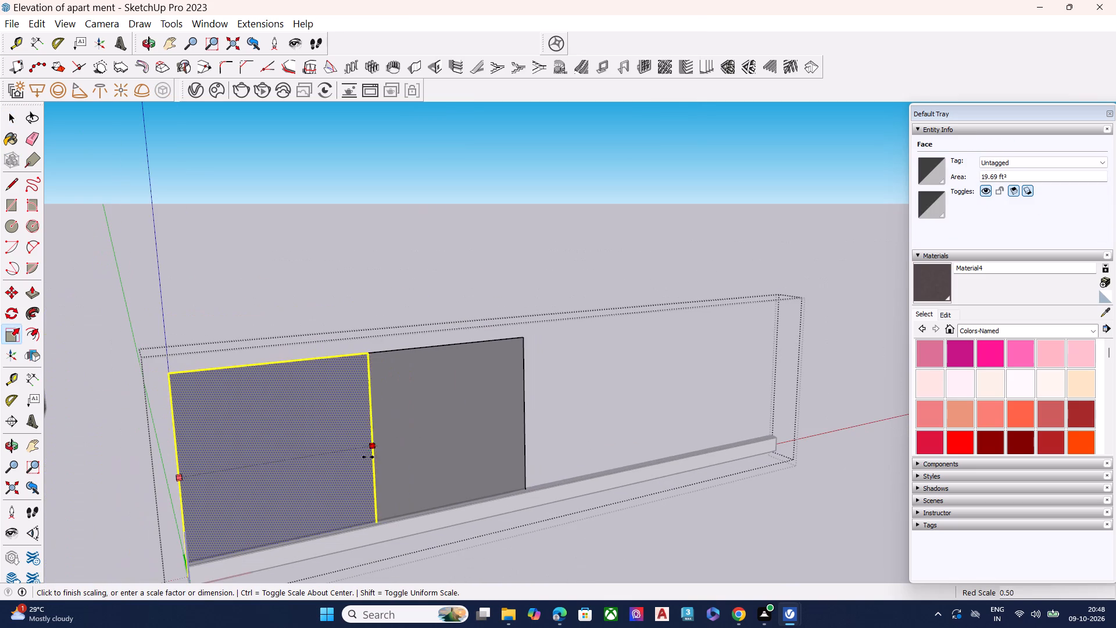
click(328, 463)
key(space)
Delete the leftover faces and edges of the glass sheet beyond the shortened panel.
click(426, 447)
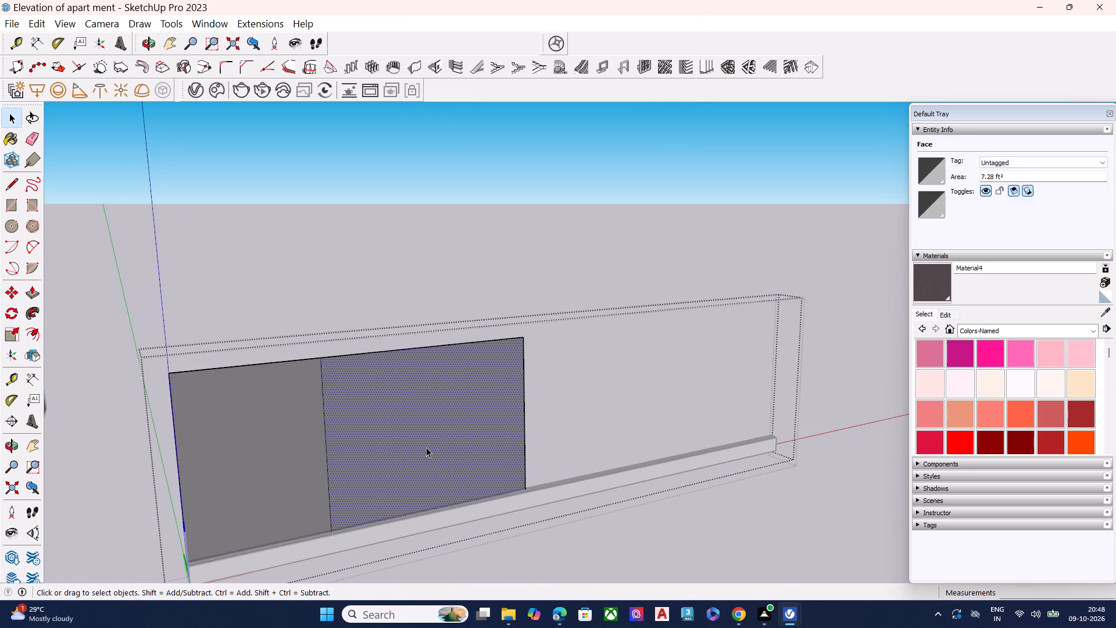
key(Delete)
drag(487, 322, 487, 330)
click(489, 345)
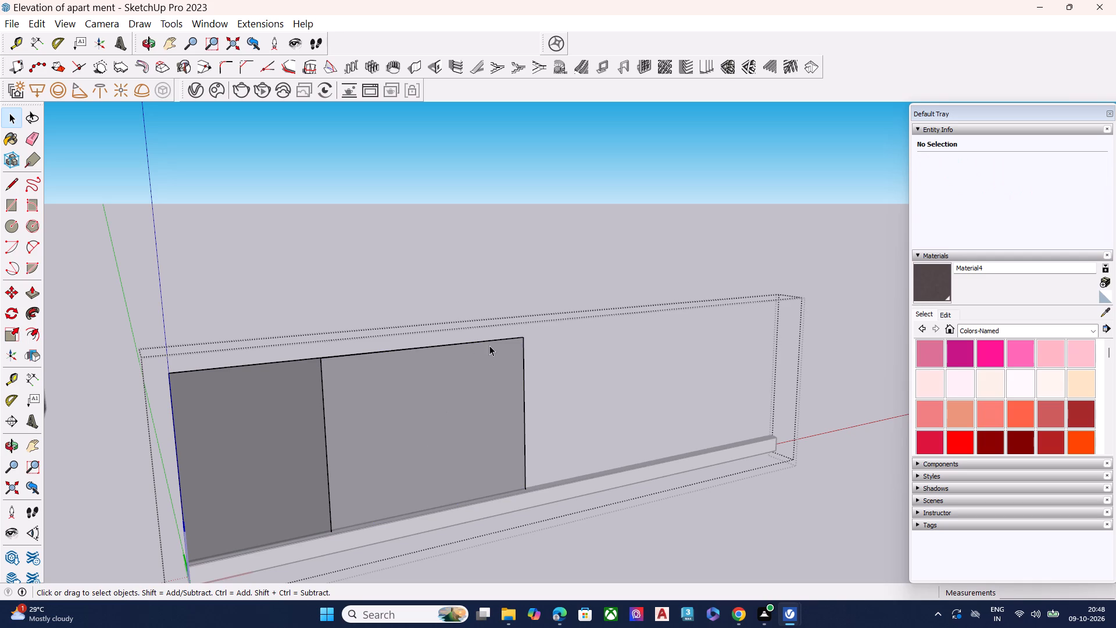
key(Delete)
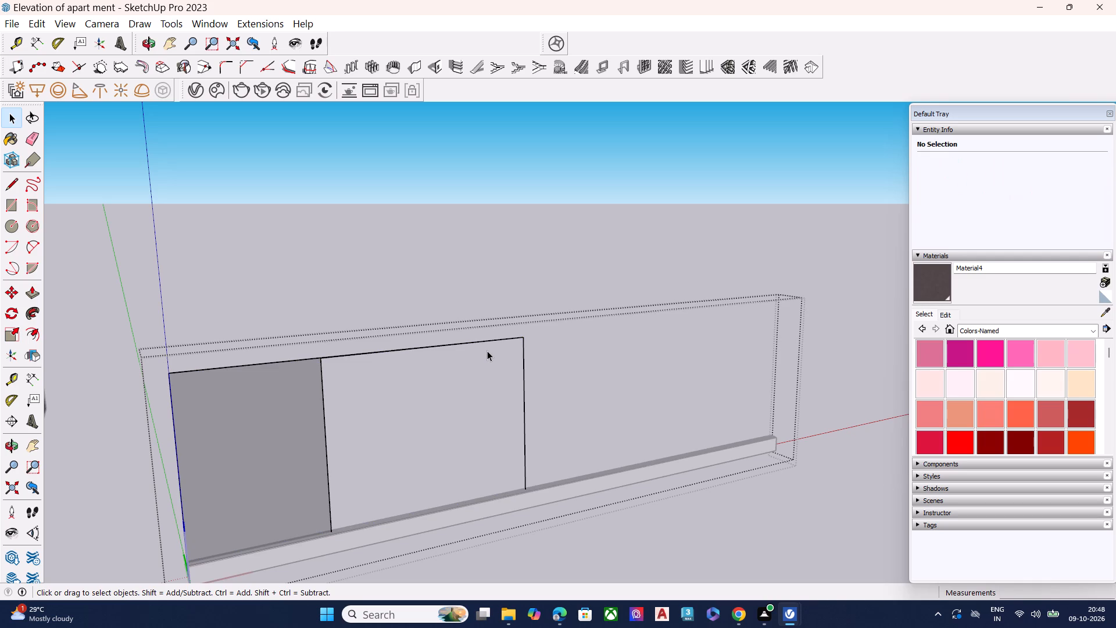
click(490, 342)
key(Delete)
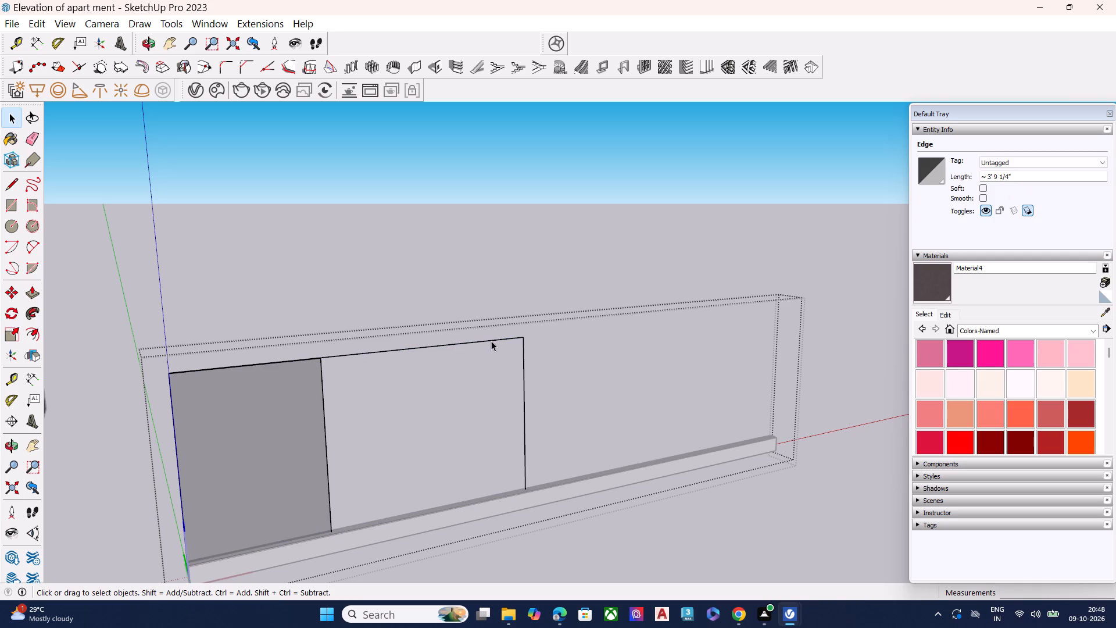
click(492, 341)
key(Delete)
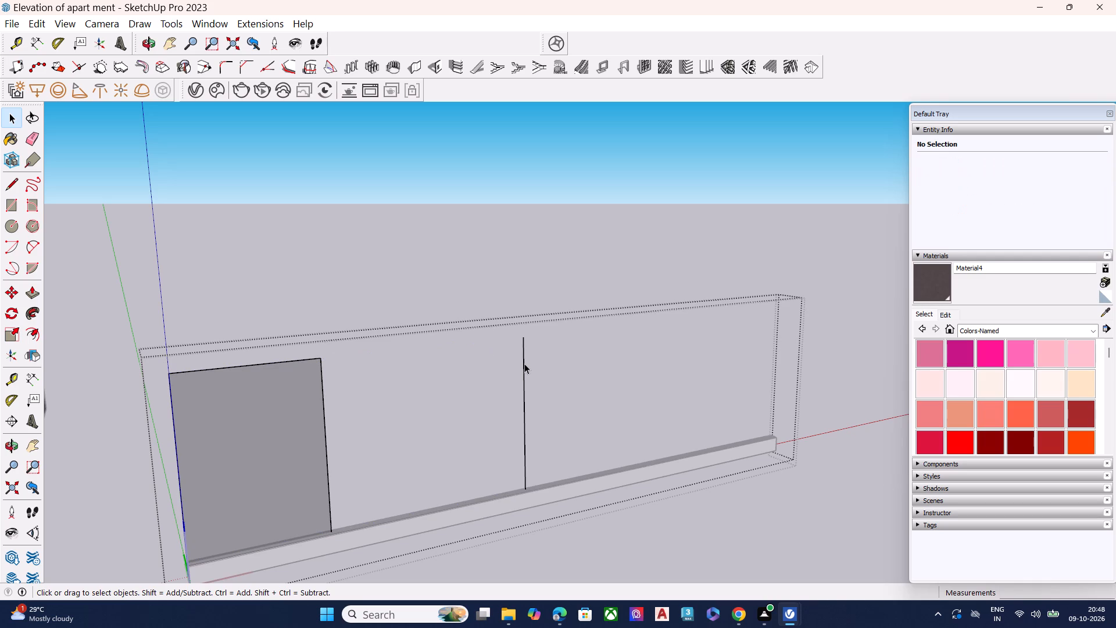
click(524, 363)
key(Delete)
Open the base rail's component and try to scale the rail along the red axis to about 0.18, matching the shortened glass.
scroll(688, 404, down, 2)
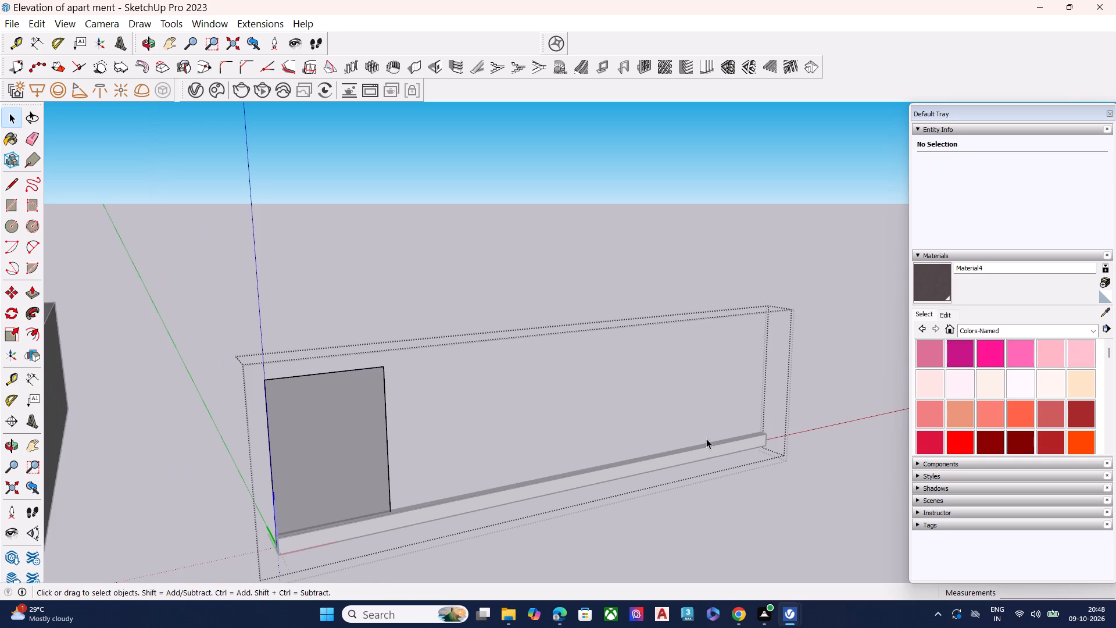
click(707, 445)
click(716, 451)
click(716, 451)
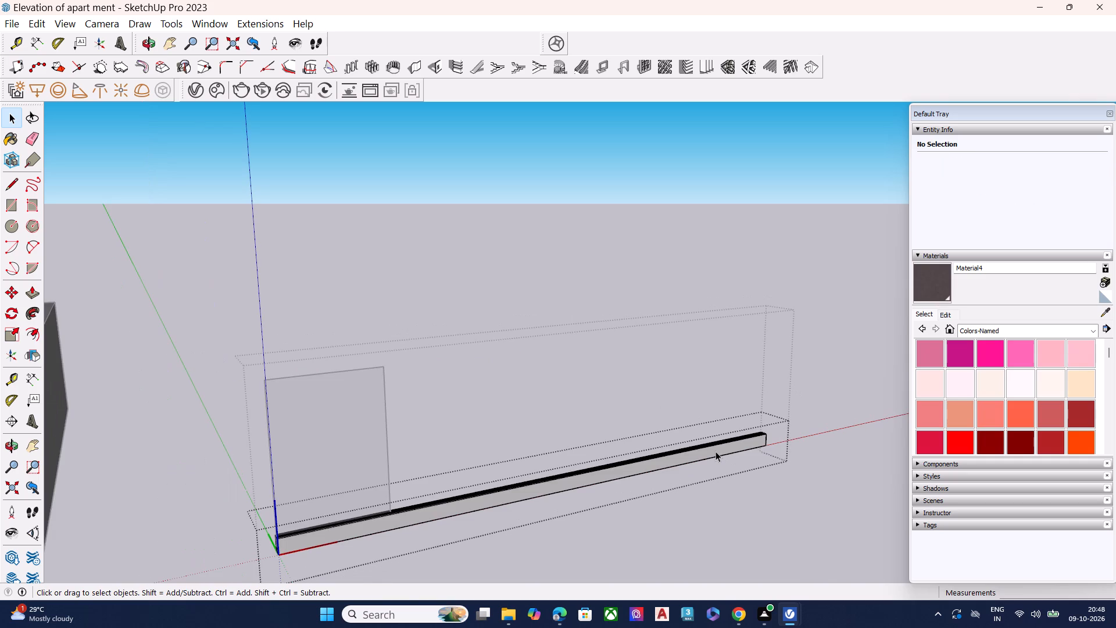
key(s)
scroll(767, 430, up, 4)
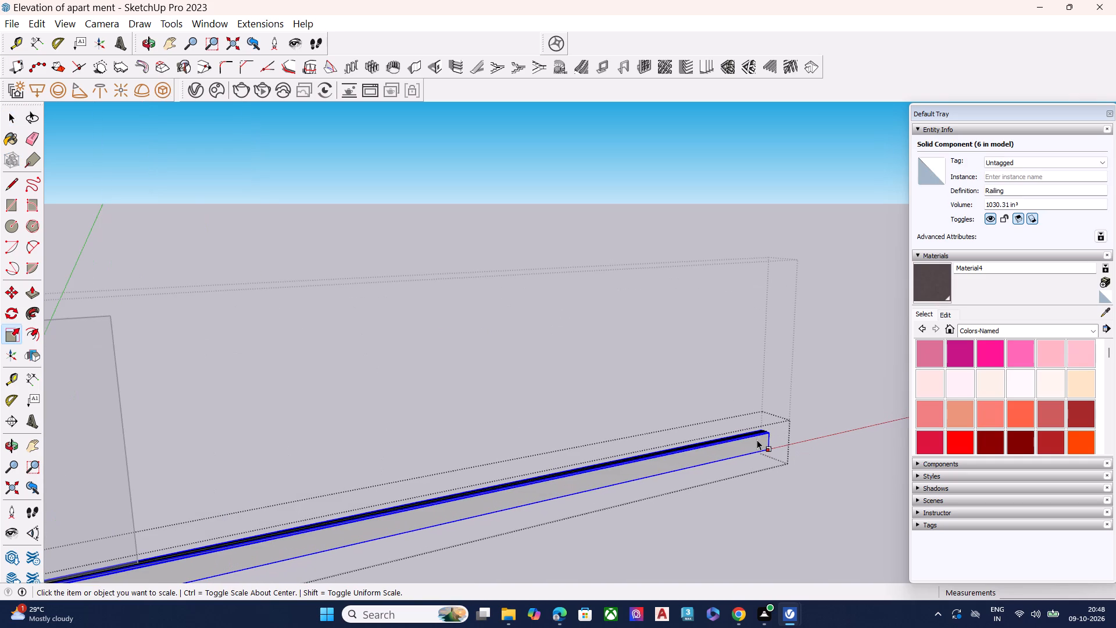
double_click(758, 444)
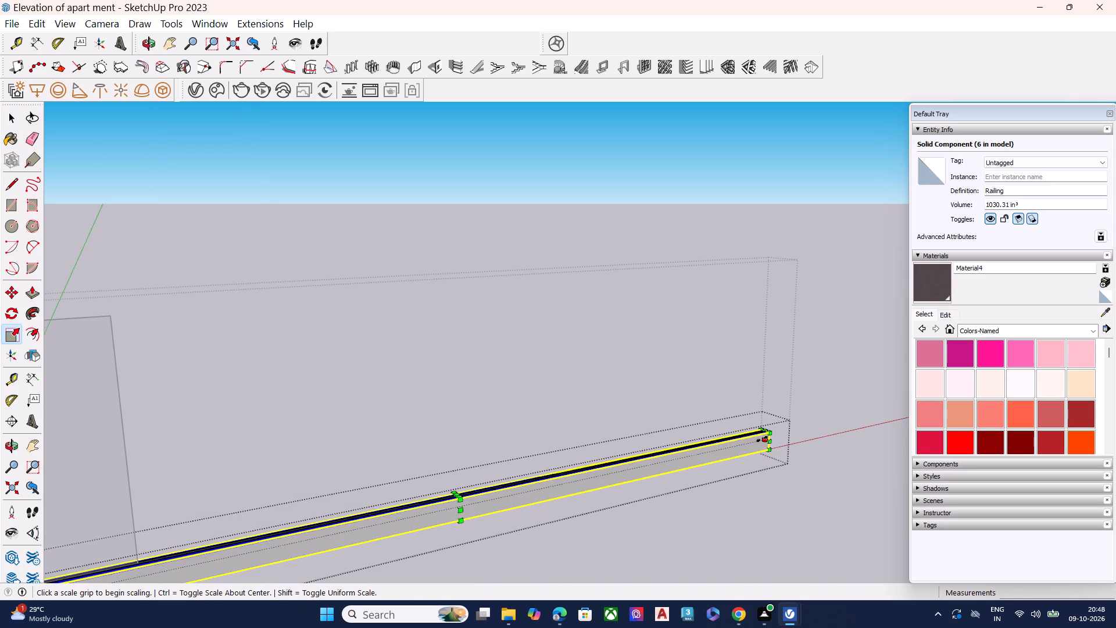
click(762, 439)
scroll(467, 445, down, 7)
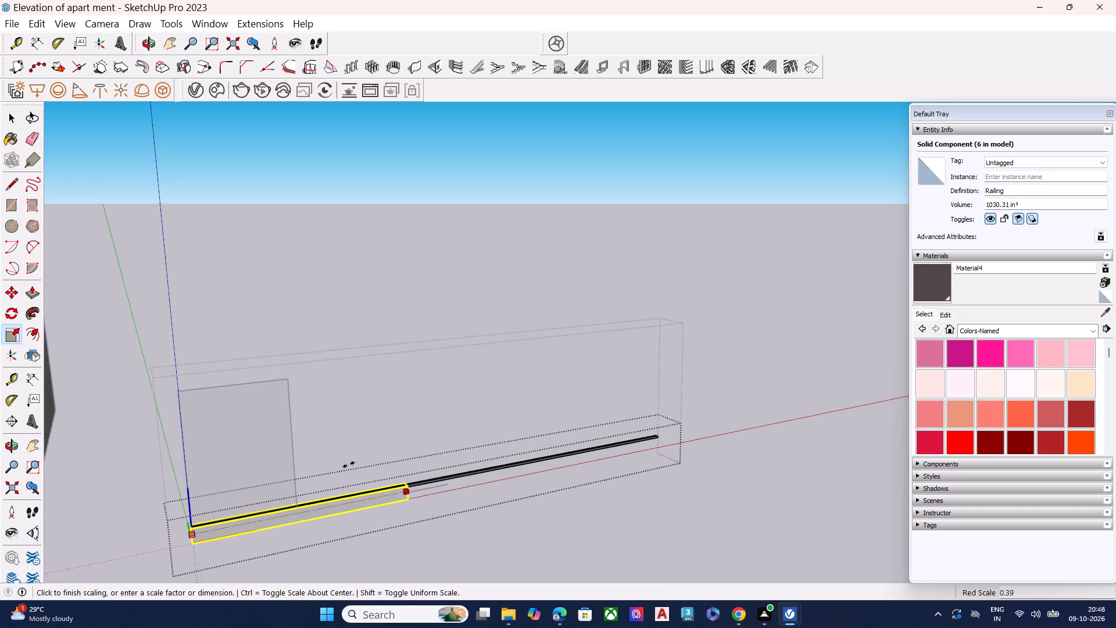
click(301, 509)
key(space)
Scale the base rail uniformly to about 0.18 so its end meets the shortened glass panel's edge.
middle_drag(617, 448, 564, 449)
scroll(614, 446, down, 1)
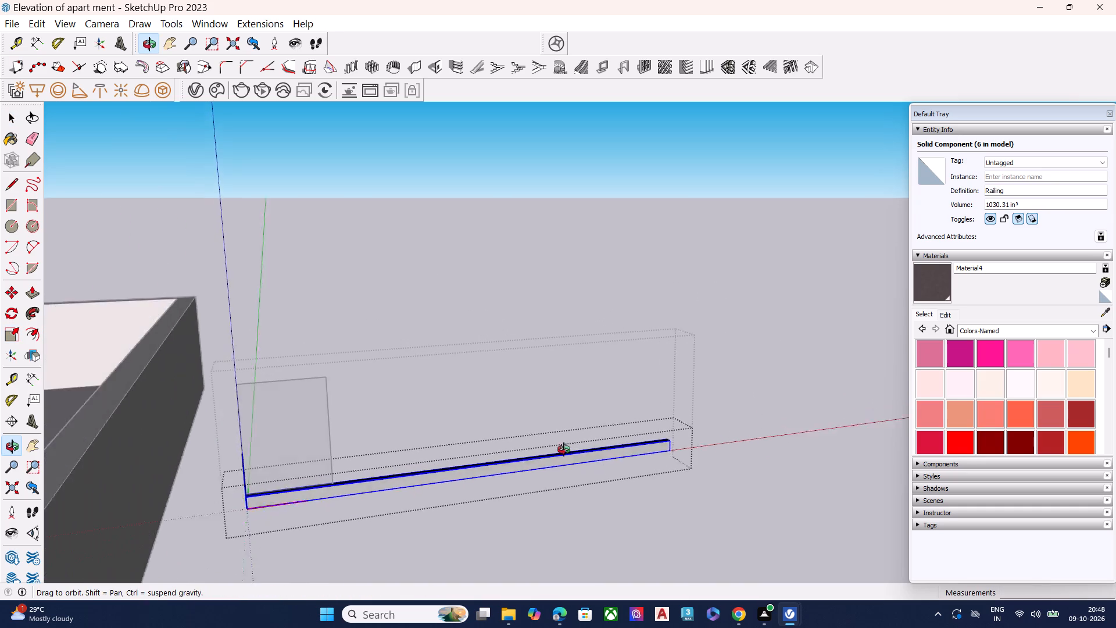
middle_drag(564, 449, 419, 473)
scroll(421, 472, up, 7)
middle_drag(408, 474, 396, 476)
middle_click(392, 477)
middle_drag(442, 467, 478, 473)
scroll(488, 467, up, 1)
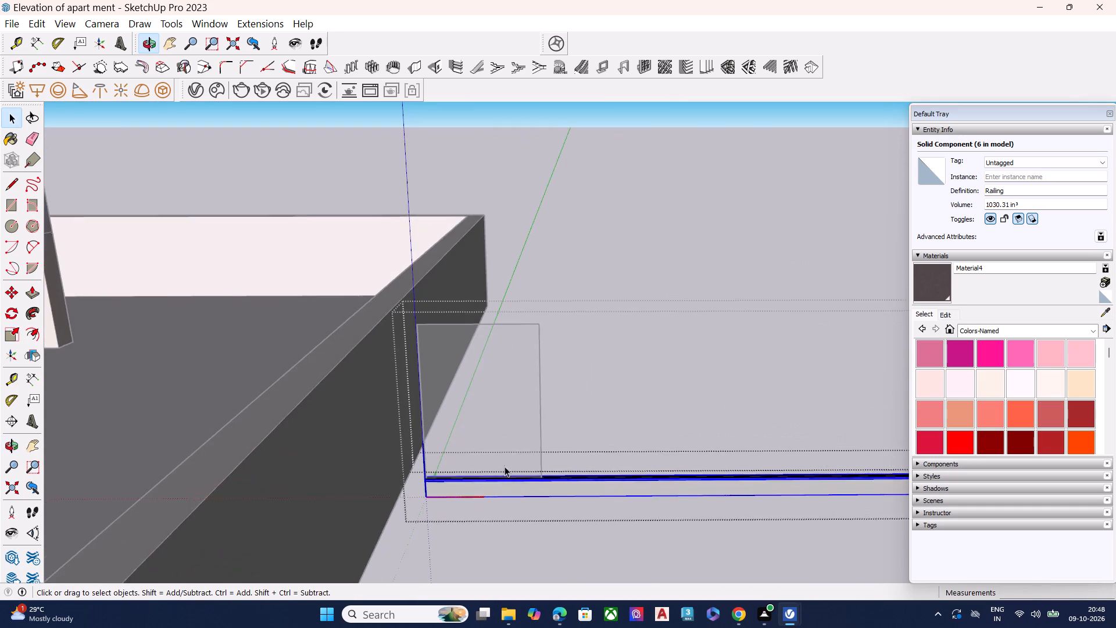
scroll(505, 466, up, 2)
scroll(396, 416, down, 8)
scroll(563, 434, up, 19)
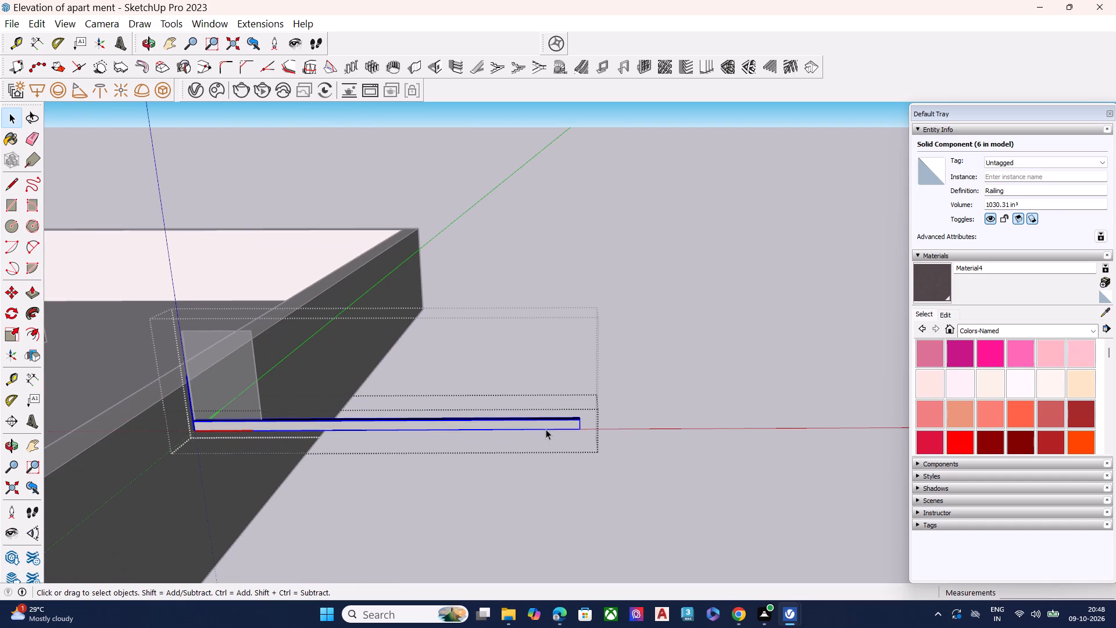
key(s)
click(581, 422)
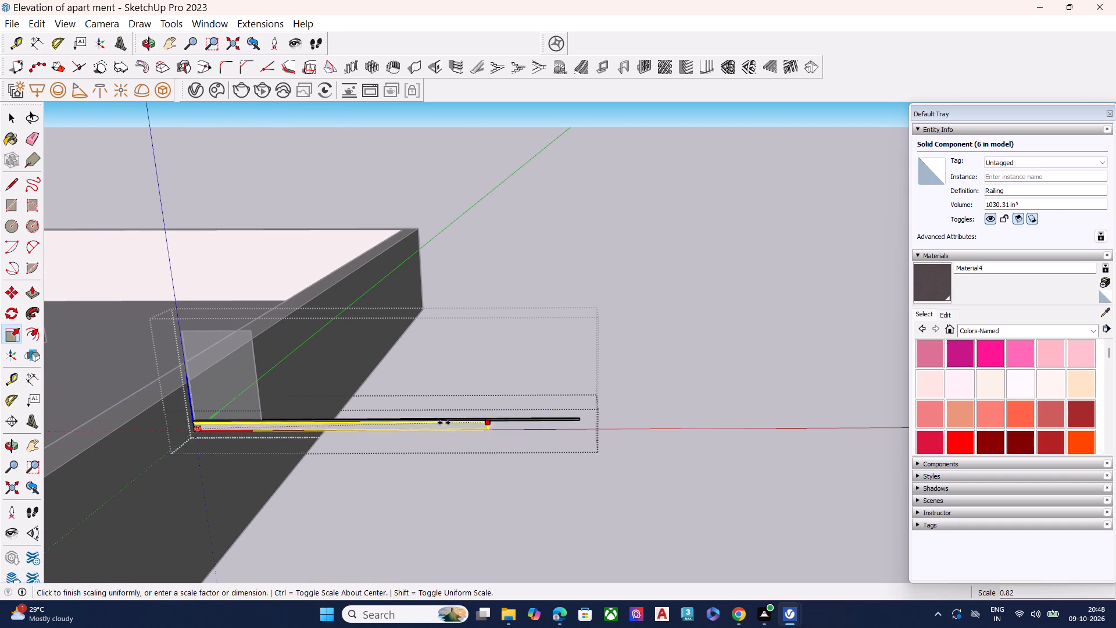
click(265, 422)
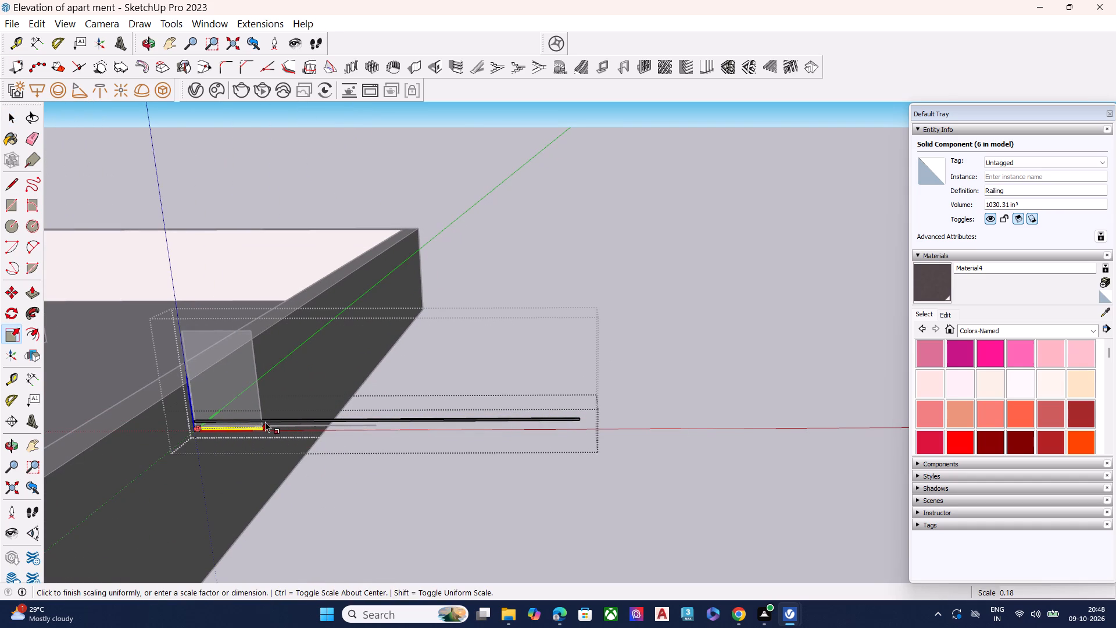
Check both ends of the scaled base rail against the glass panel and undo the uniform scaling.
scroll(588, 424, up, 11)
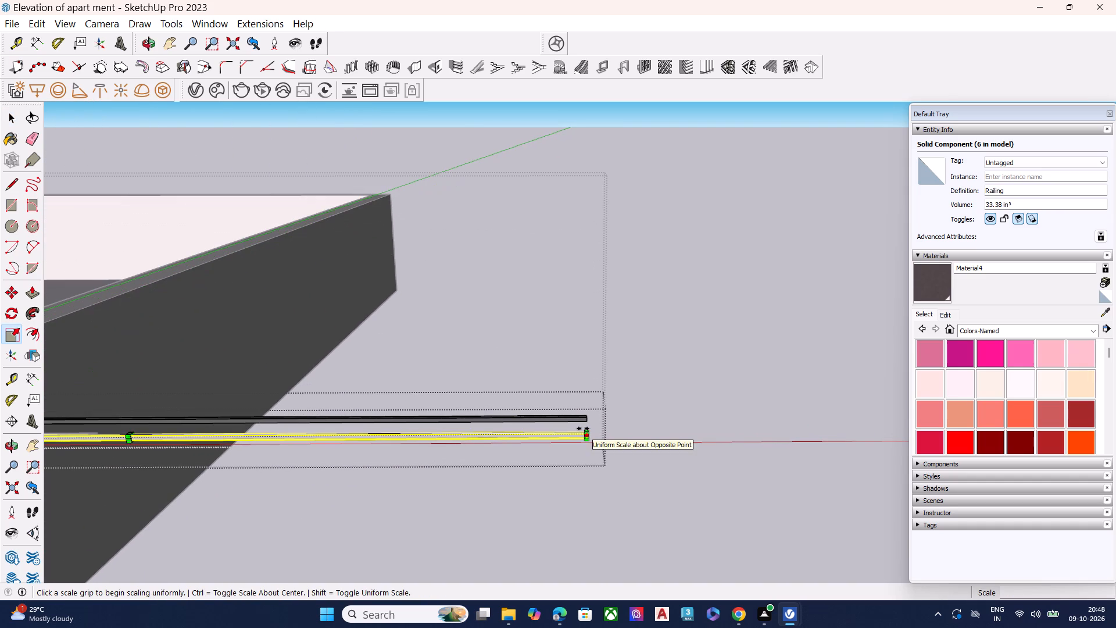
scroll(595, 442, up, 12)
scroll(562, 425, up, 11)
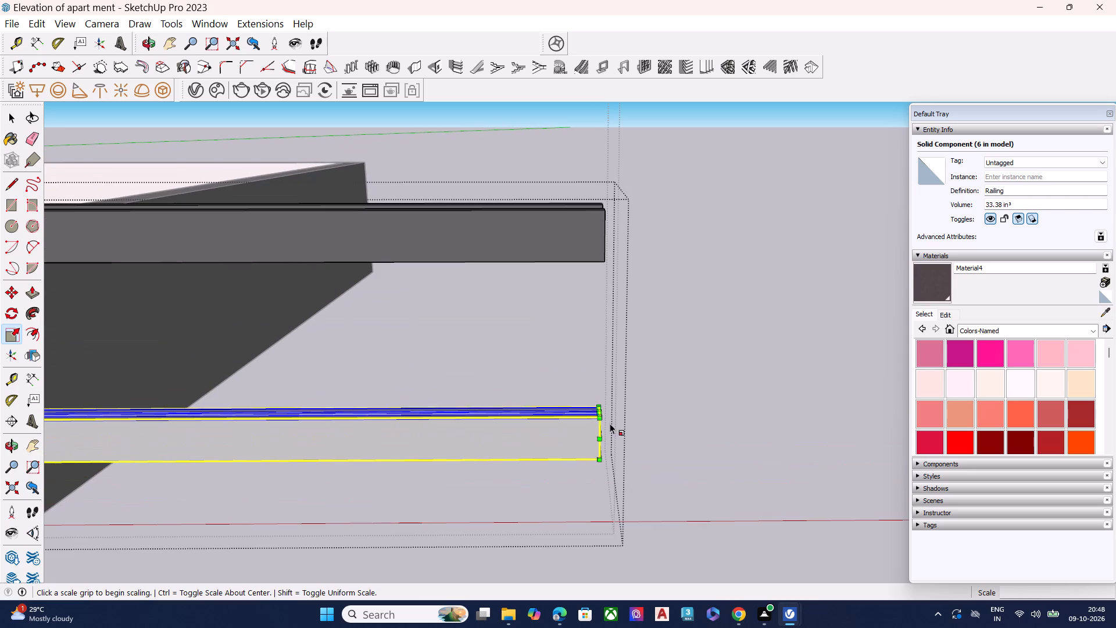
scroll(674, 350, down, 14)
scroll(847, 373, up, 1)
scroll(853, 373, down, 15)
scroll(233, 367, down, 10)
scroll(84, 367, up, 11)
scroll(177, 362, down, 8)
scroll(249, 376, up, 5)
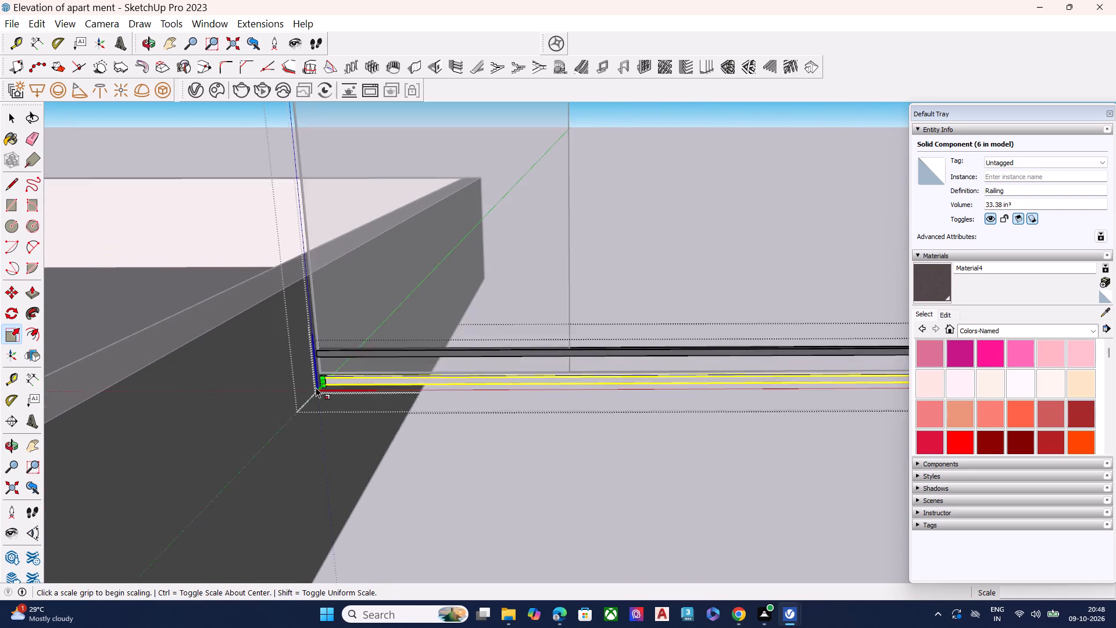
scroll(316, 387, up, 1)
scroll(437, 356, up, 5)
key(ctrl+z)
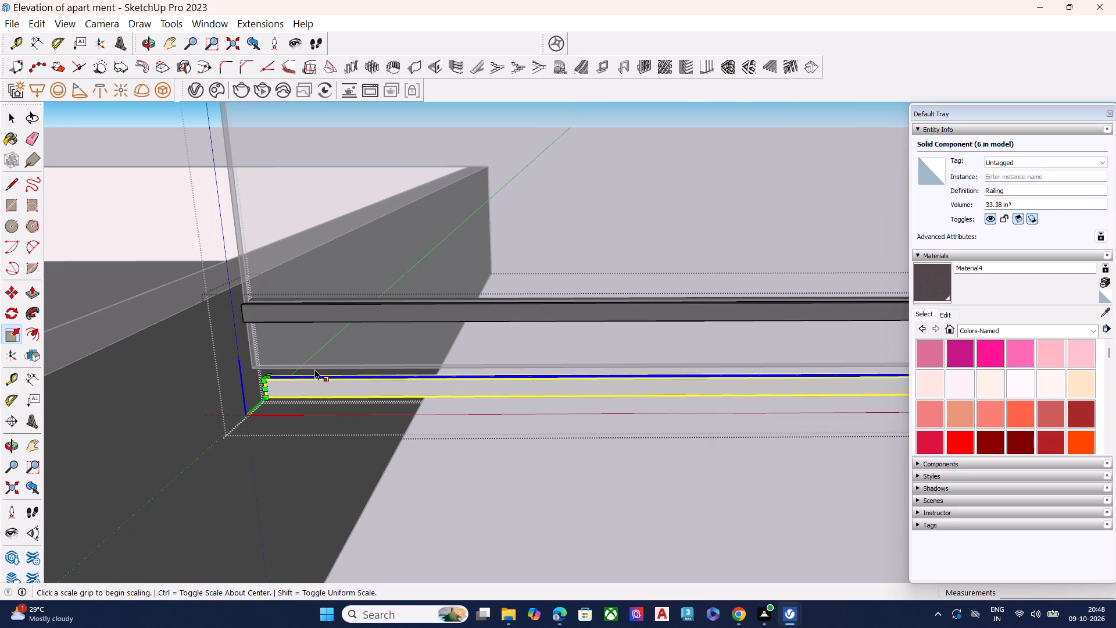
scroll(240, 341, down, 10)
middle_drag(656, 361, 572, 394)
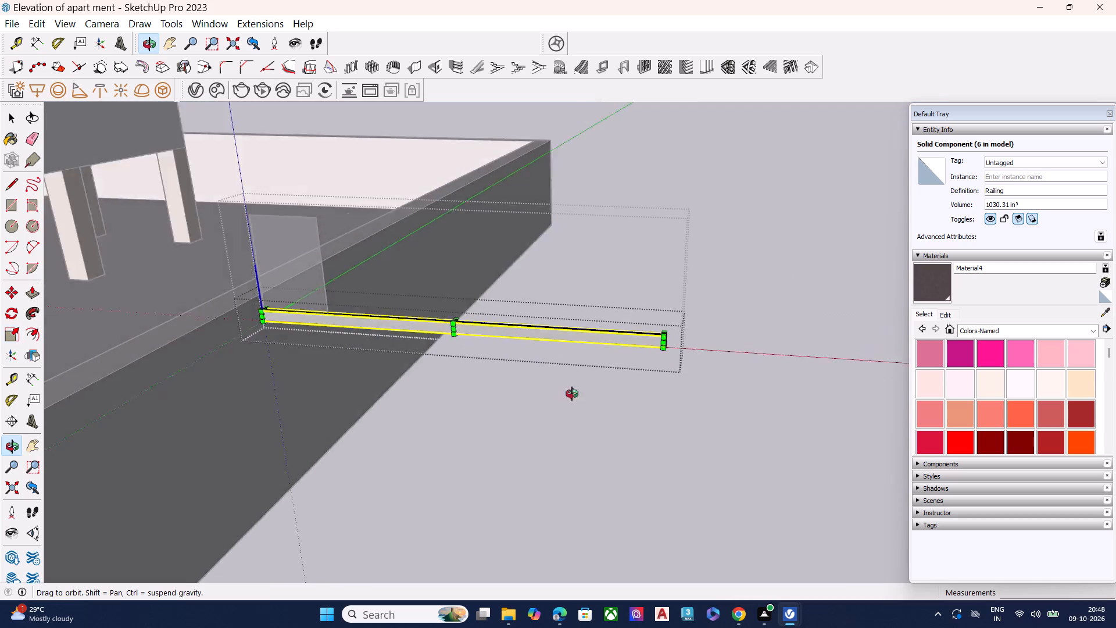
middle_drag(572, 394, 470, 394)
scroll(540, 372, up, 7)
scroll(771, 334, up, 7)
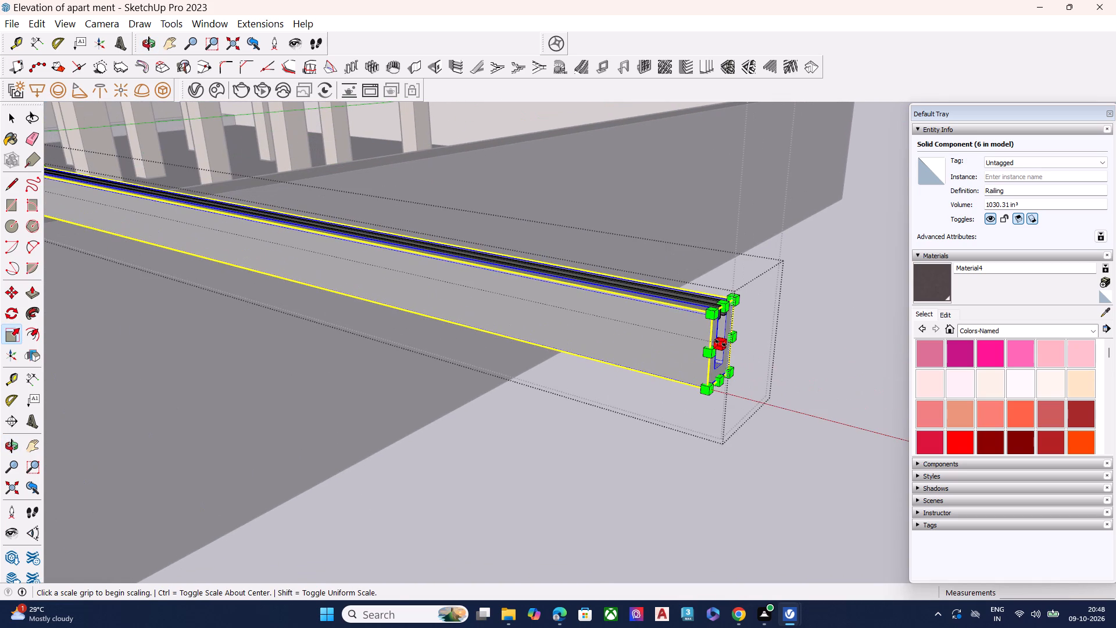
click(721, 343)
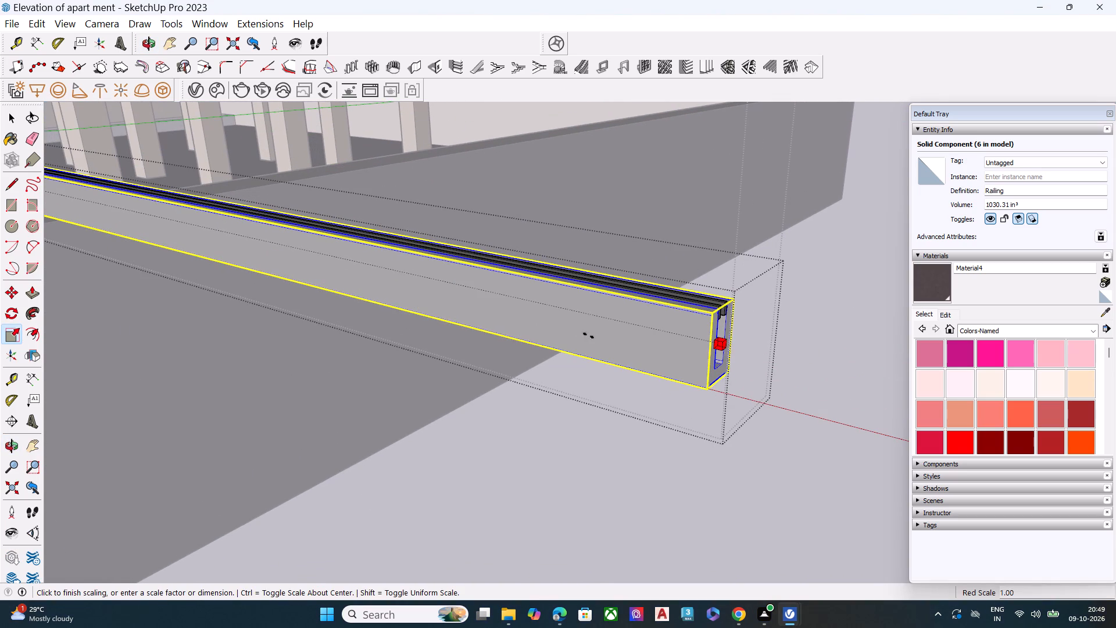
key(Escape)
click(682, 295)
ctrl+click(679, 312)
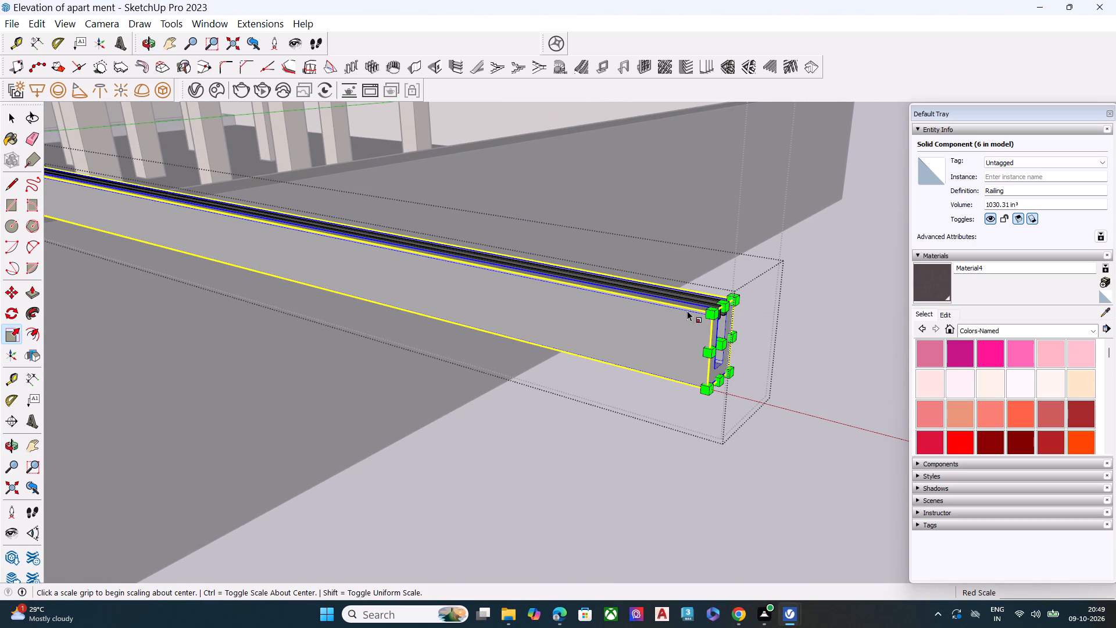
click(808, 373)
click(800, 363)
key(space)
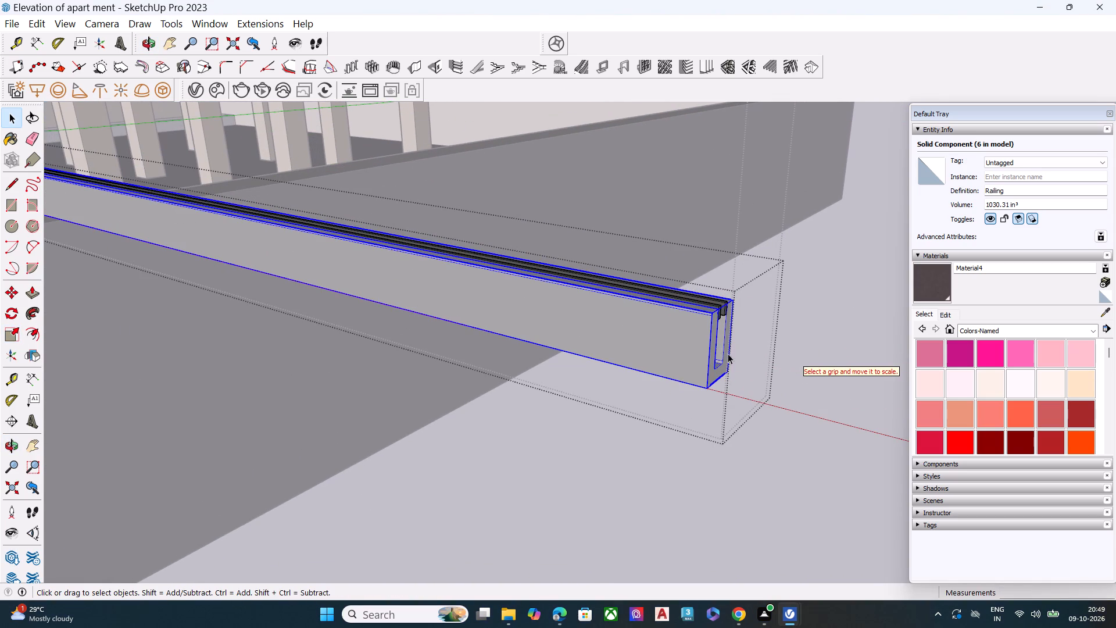
Open the base rail's inner frame geometry, select the whole channel and scale it along the red axis to about 0.21.
ctrl+double_click(716, 304)
ctrl+click(709, 332)
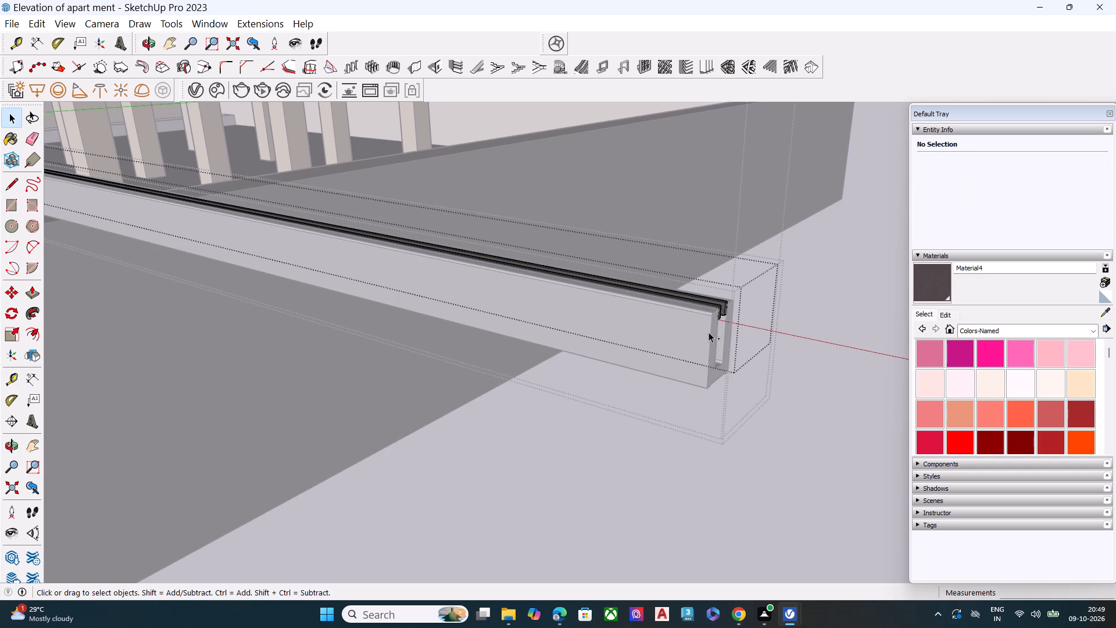
ctrl+click(709, 332)
ctrl+click(728, 308)
ctrl+double_click(723, 309)
ctrl+double_click(711, 325)
click(715, 327)
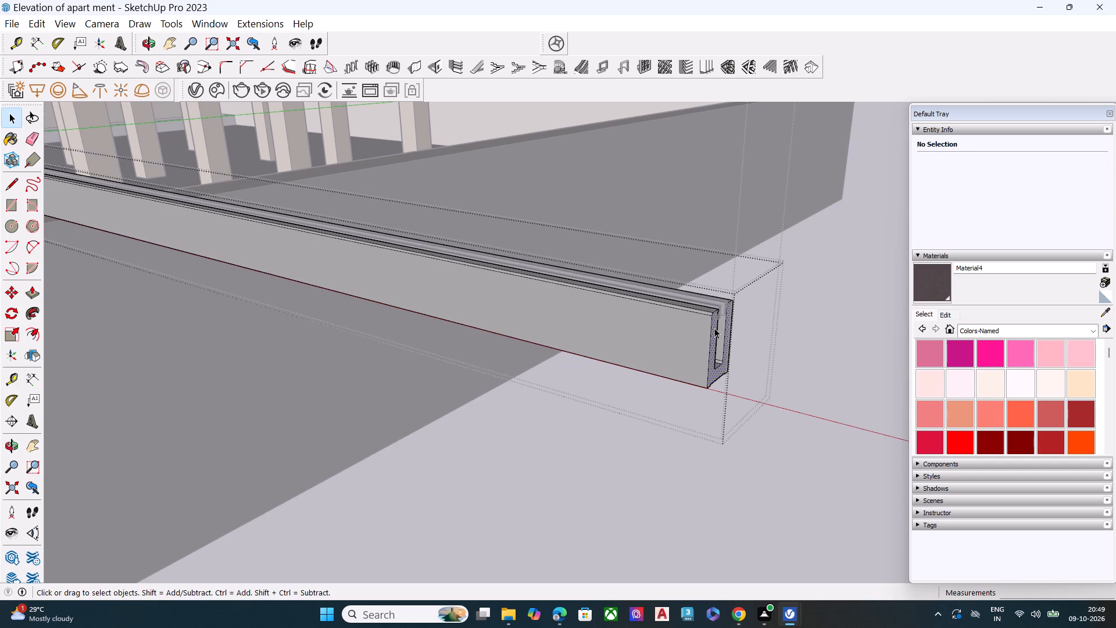
key(s)
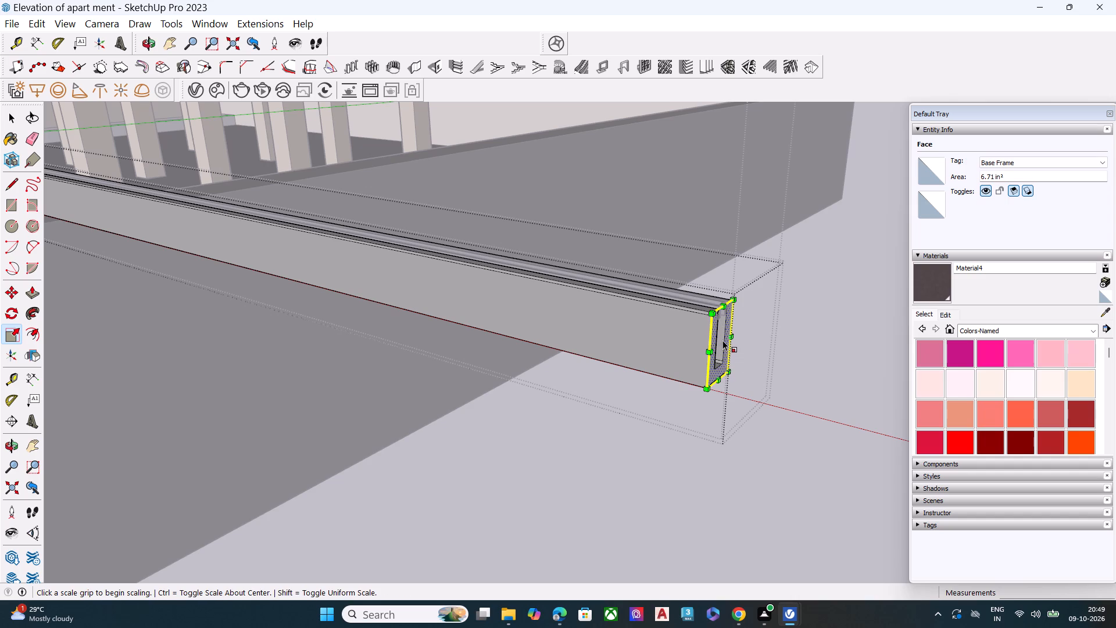
middle_drag(699, 336, 577, 355)
triple_click(659, 346)
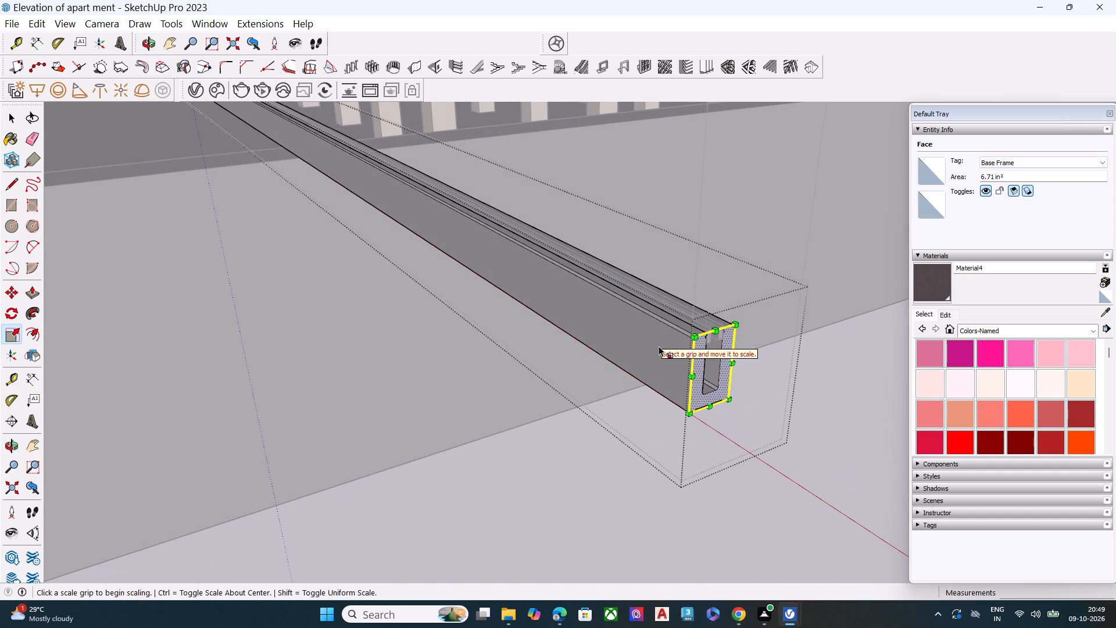
key(space)
double_click(661, 346)
triple_click(690, 354)
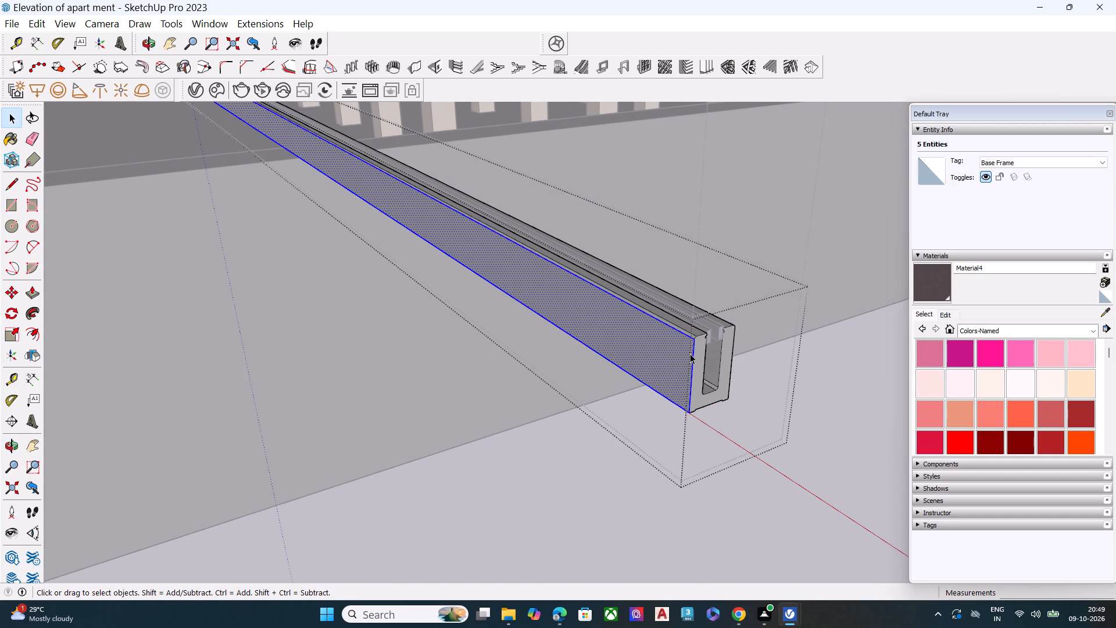
click(690, 354)
key(s)
click(711, 364)
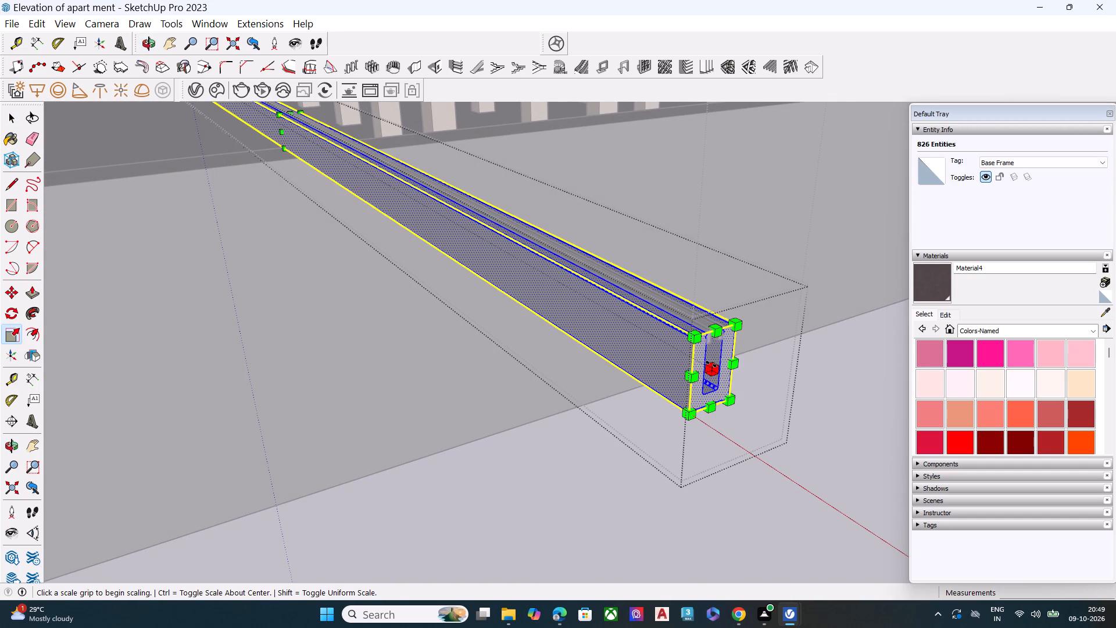
scroll(481, 288, down, 5)
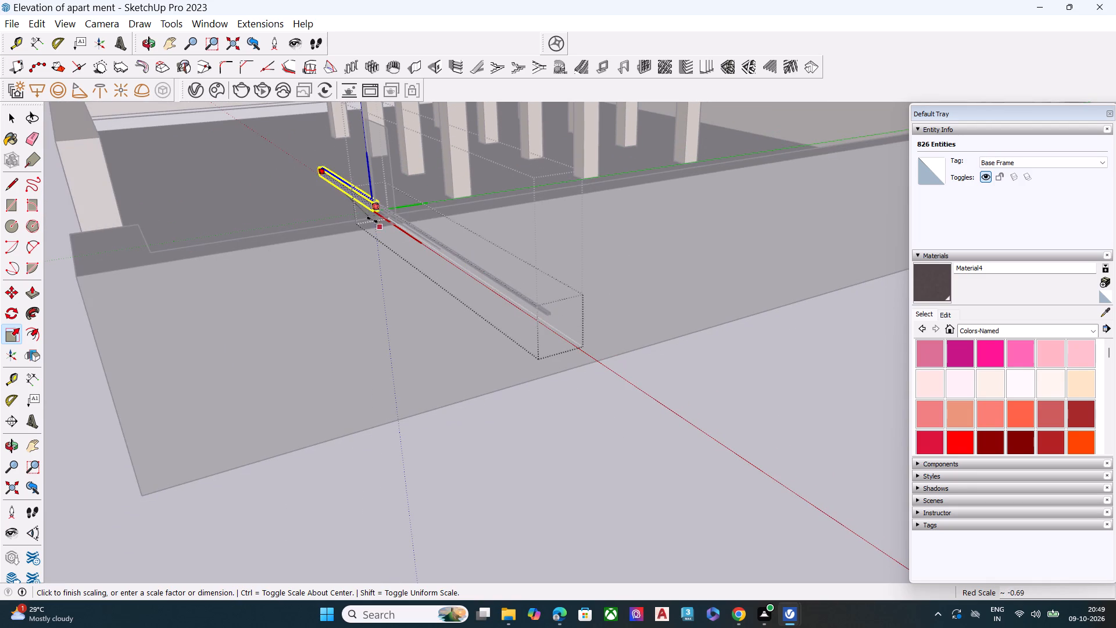
scroll(394, 196, up, 7)
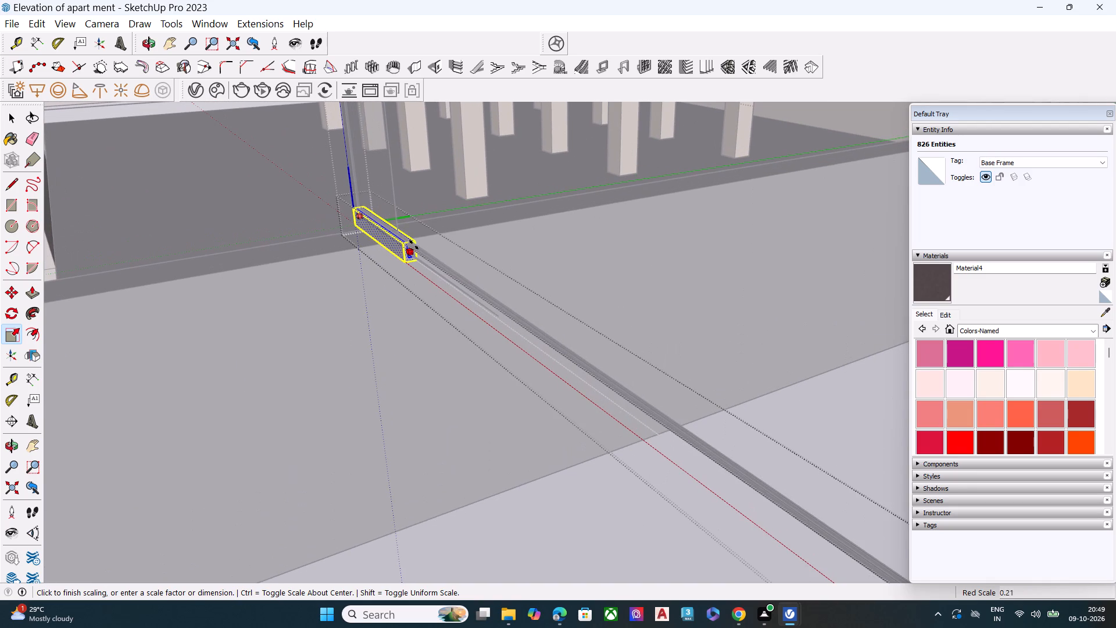
click(411, 242)
Open the dark inner strips still extending past the shortened base rail and select the complete geometry of both strips.
scroll(406, 244, down, 7)
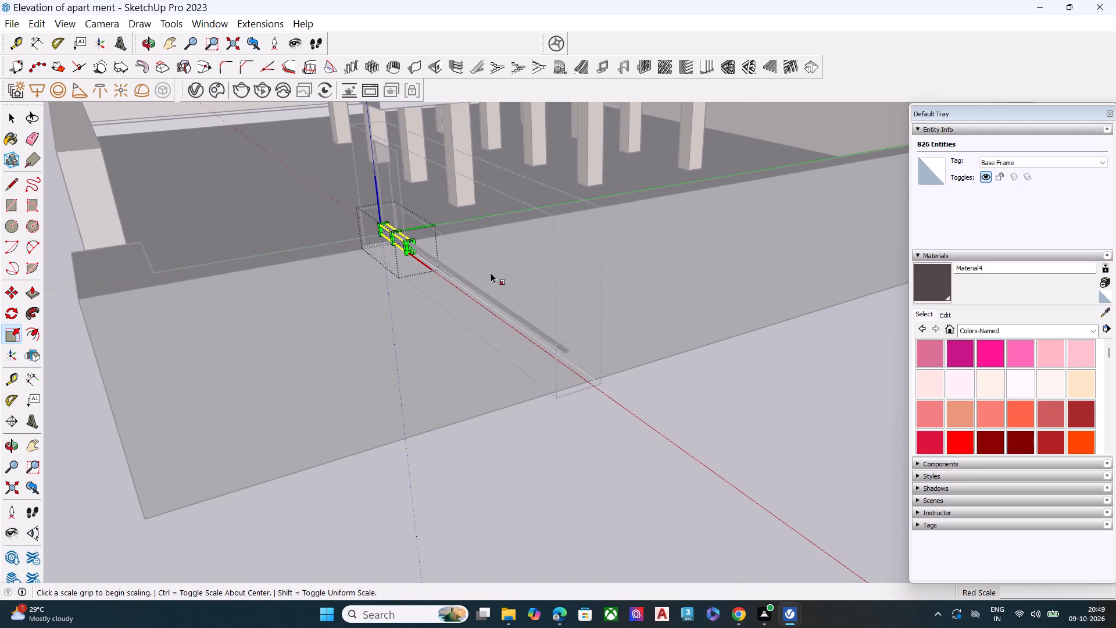
scroll(495, 283, down, 2)
scroll(539, 343, up, 5)
click(551, 286)
double_click(556, 283)
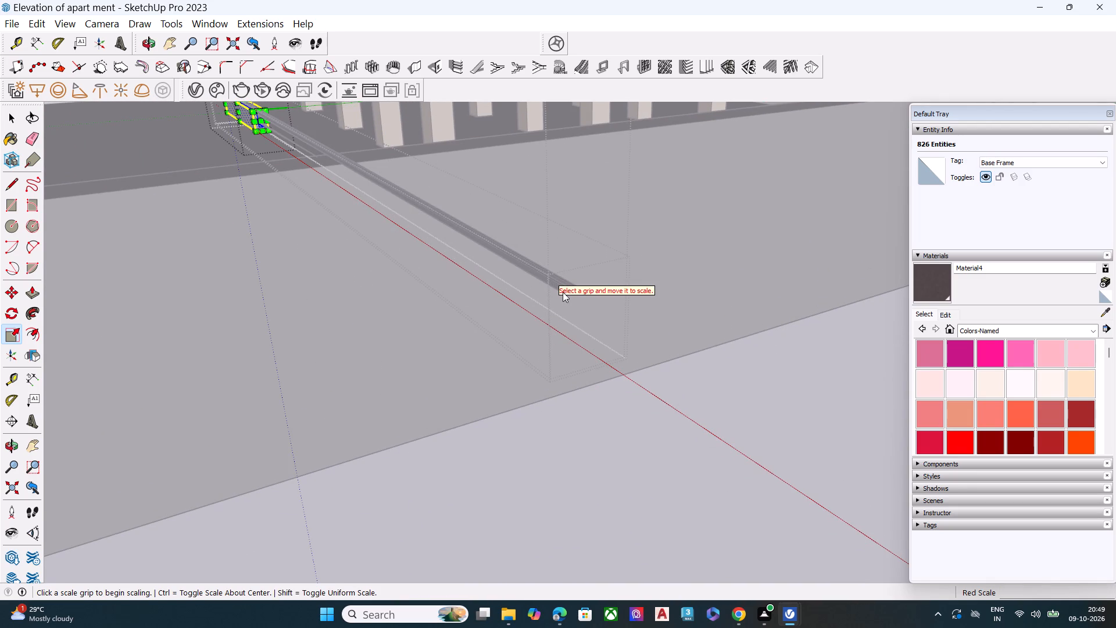
double_click(566, 293)
key(space)
double_click(563, 288)
double_click(550, 283)
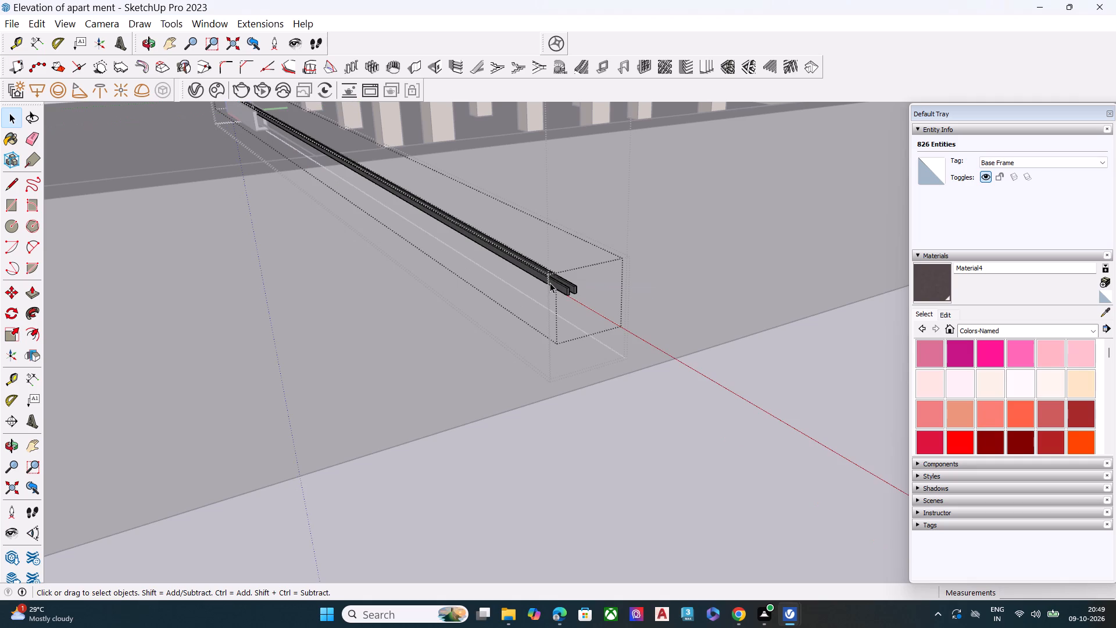
double_click(564, 288)
double_click(570, 287)
scroll(571, 288, up, 2)
ctrl+scroll(571, 288, down, 1)
ctrl+scroll(571, 288, up, 3)
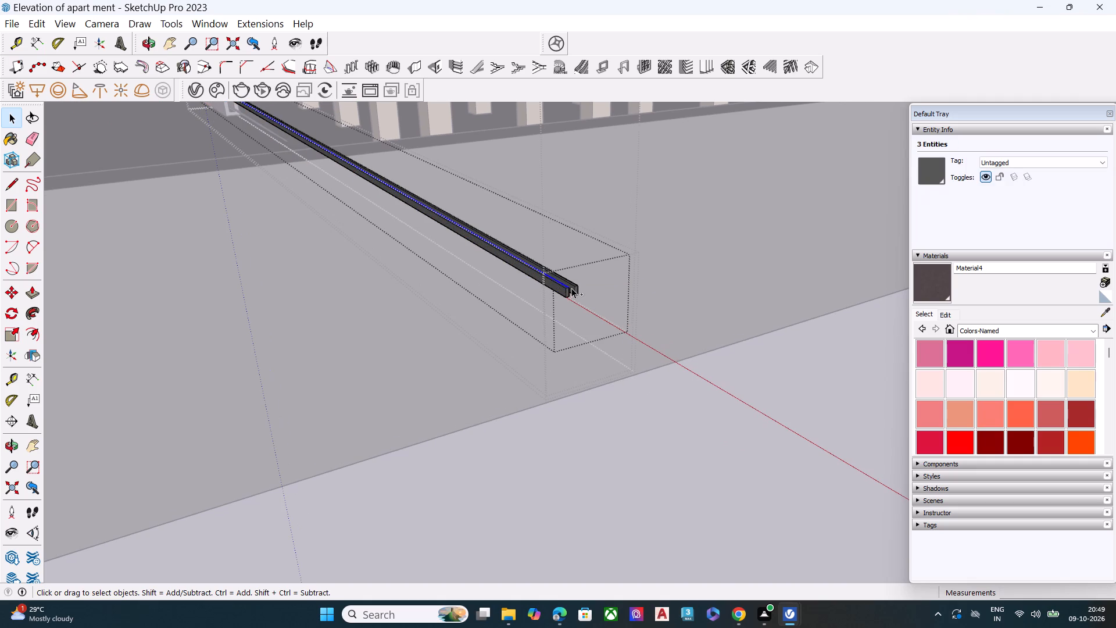
ctrl+triple_click(567, 291)
ctrl+triple_click(570, 288)
ctrl+click(574, 287)
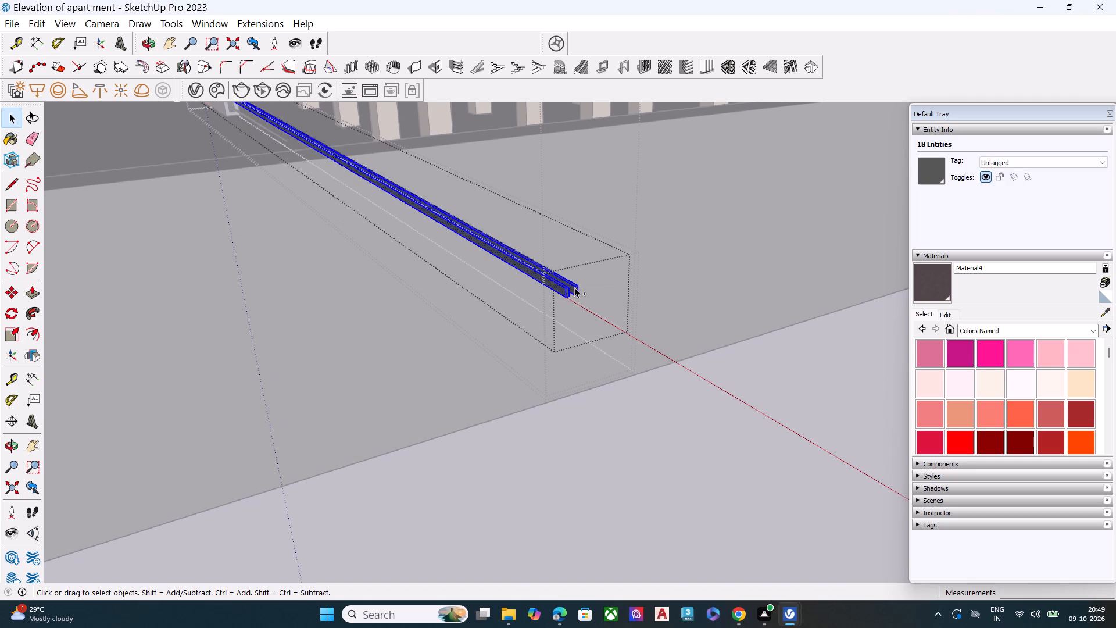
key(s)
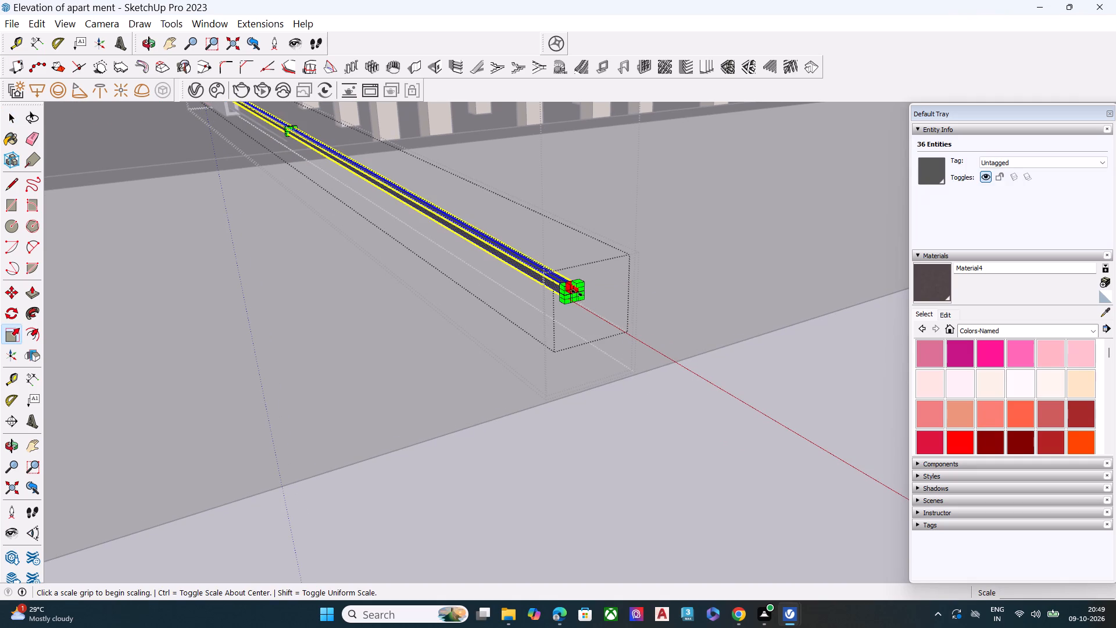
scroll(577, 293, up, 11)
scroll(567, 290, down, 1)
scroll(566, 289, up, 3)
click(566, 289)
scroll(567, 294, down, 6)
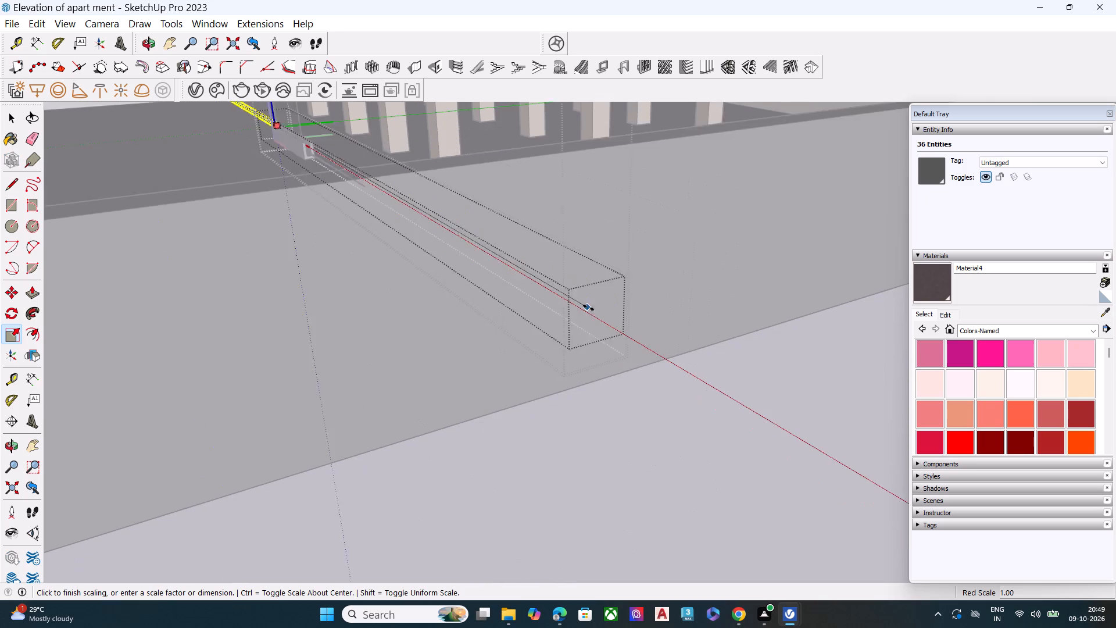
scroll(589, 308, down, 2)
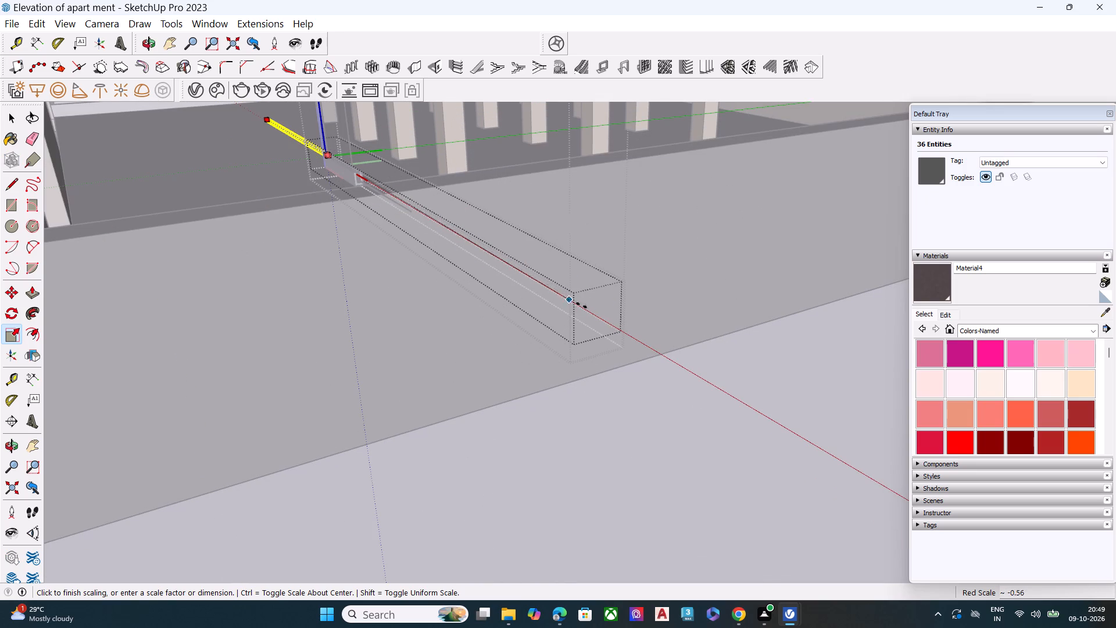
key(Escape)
Scale the dark inner strips along the red axis to about 0.20 so they end level with the shortened base rail.
scroll(581, 299, up, 2)
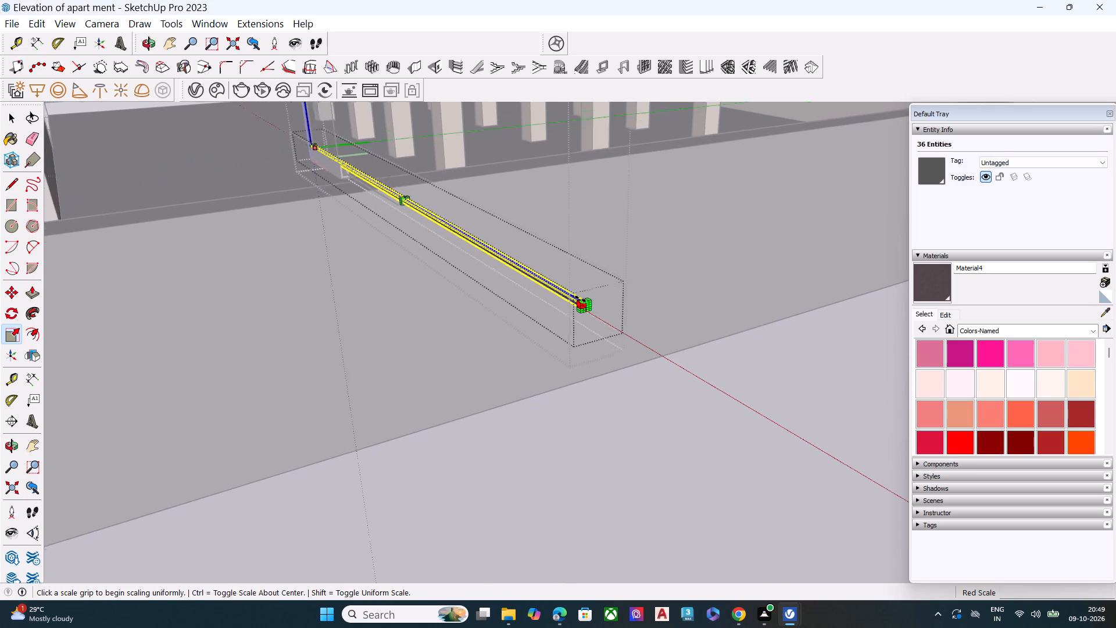
scroll(581, 299, up, 14)
scroll(611, 333, up, 7)
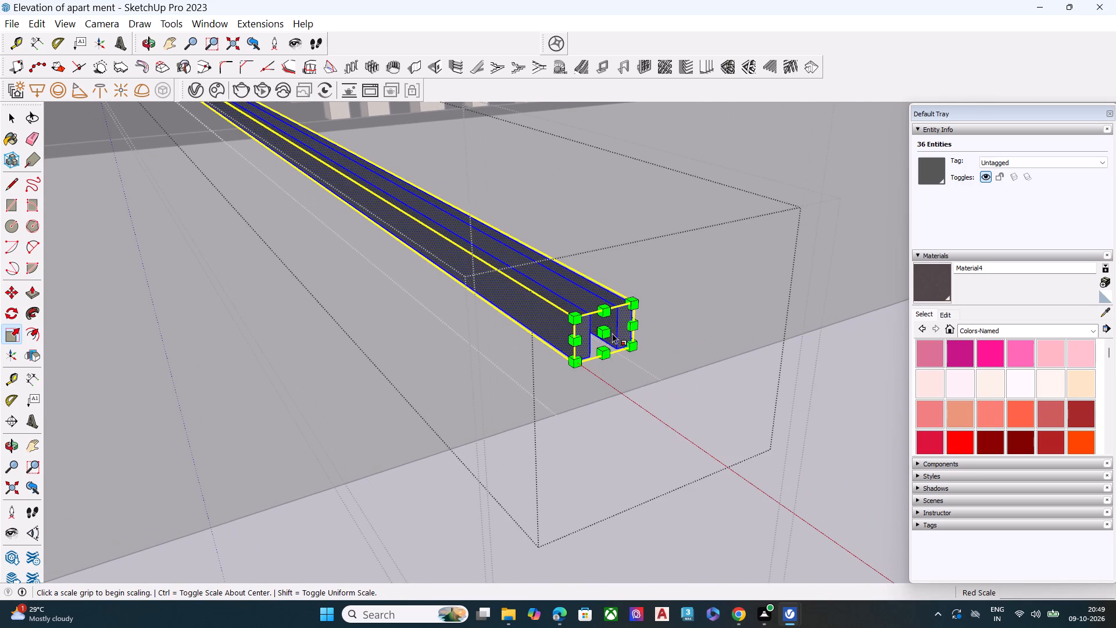
click(603, 330)
scroll(502, 278, down, 5)
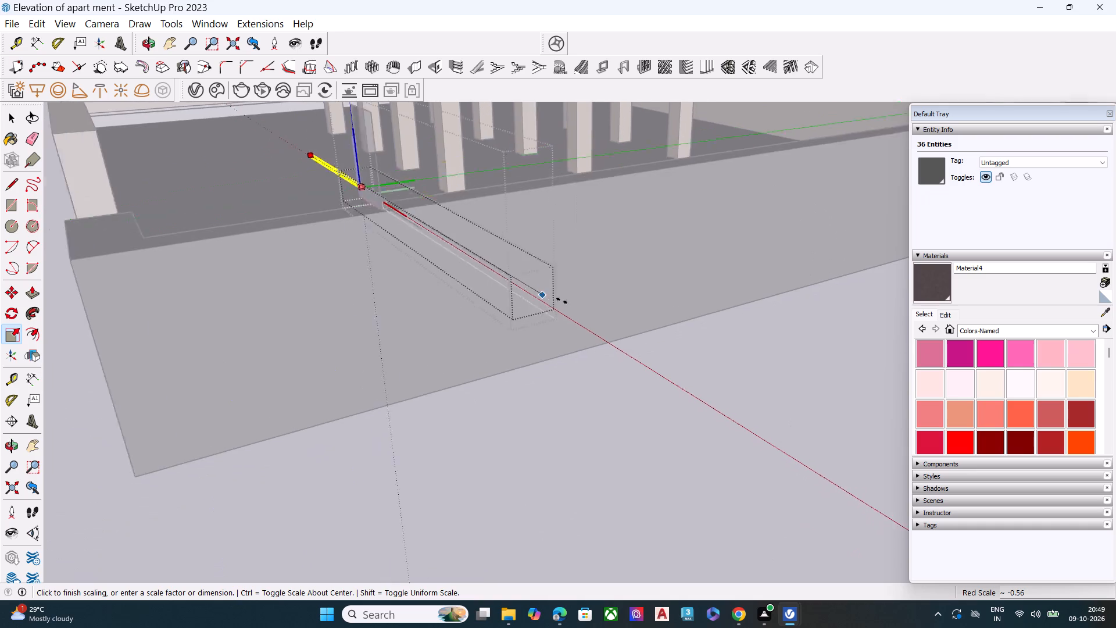
scroll(562, 301, down, 3)
scroll(427, 223, up, 15)
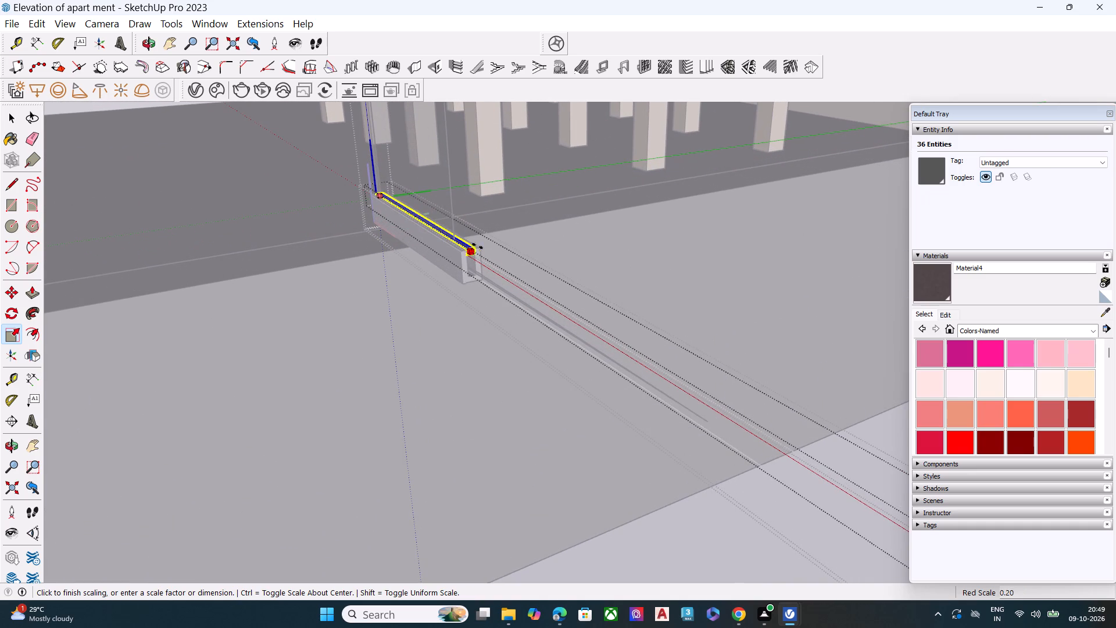
click(466, 251)
key(space)
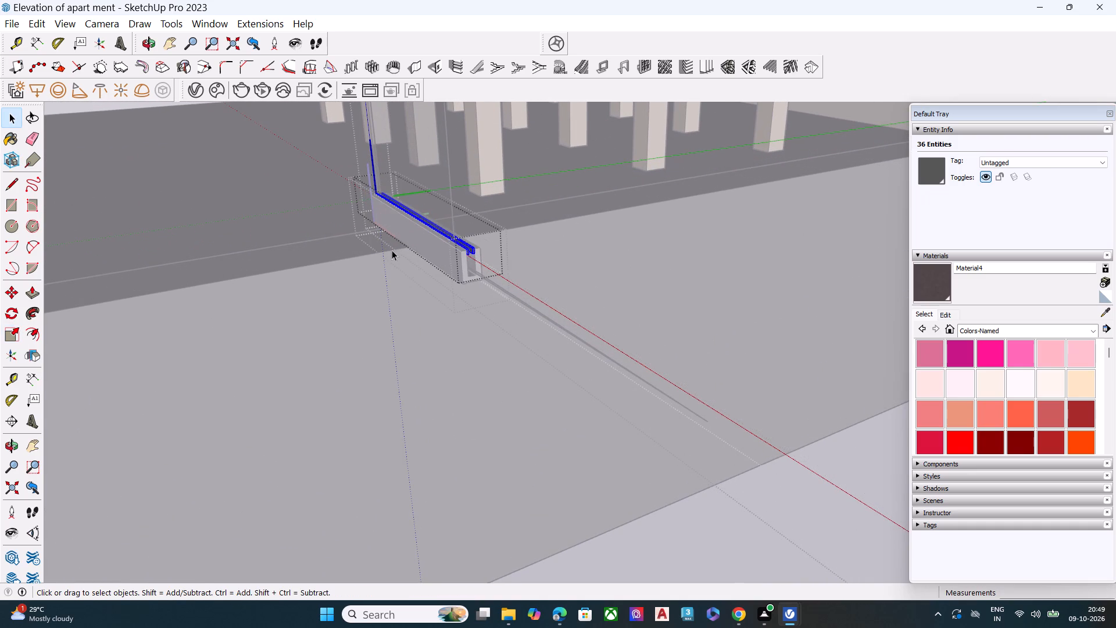
Open the glass panel's geometry and move it slightly along the red axis so it sits more centrally in the base rail.
scroll(403, 249, down, 3)
click(556, 265)
middle_drag(409, 259, 652, 259)
scroll(443, 245, up, 1)
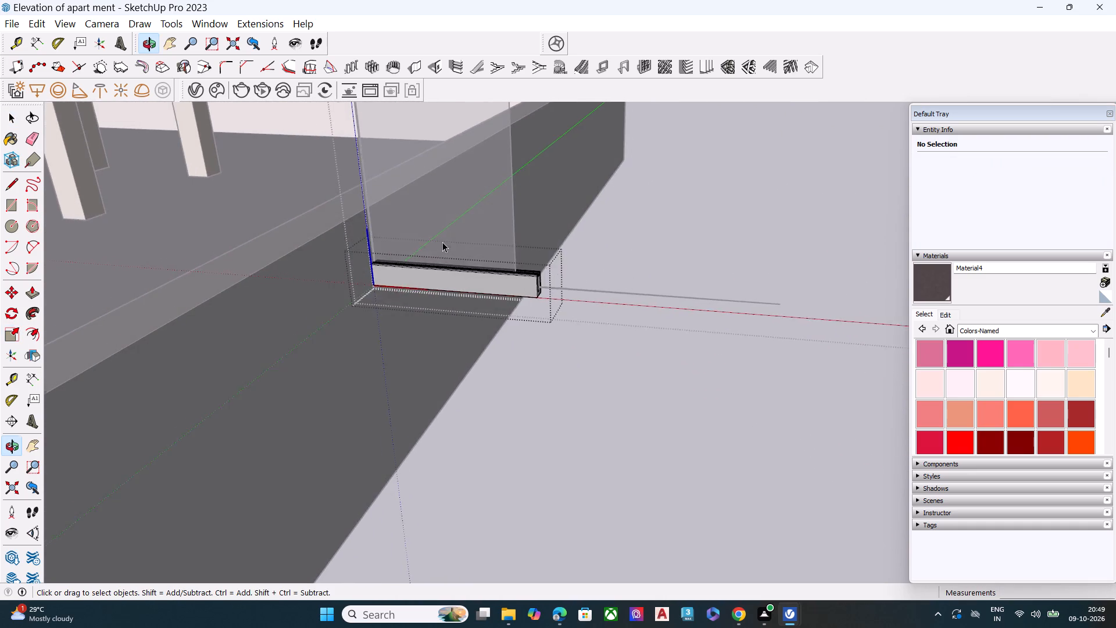
scroll(442, 242, up, 3)
click(442, 241)
middle_drag(471, 253, 468, 301)
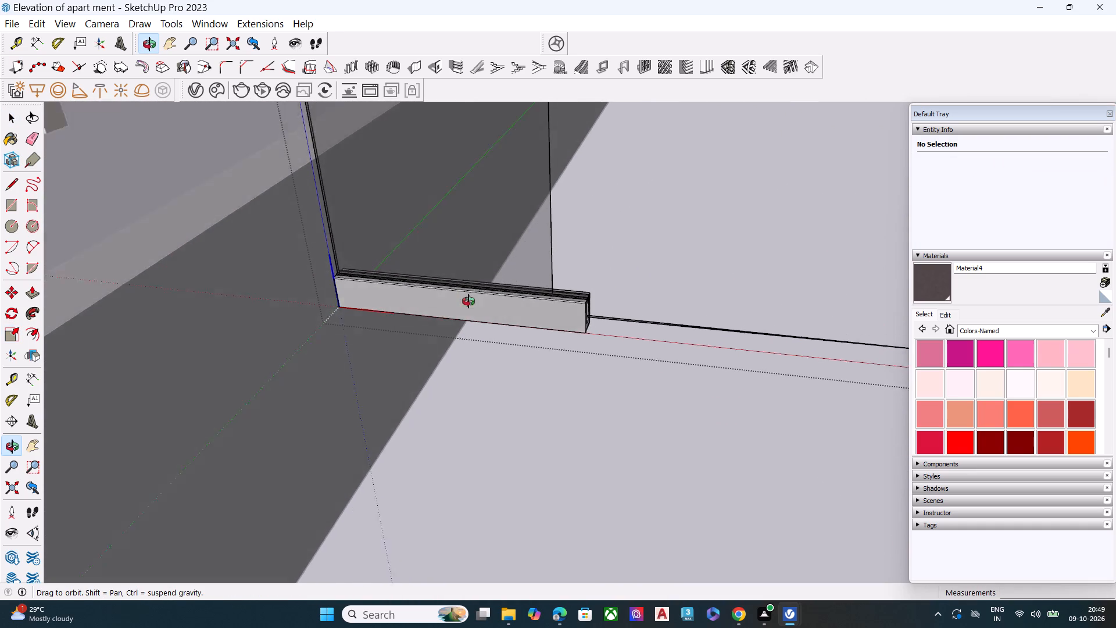
middle_drag(468, 301, 487, 420)
click(478, 273)
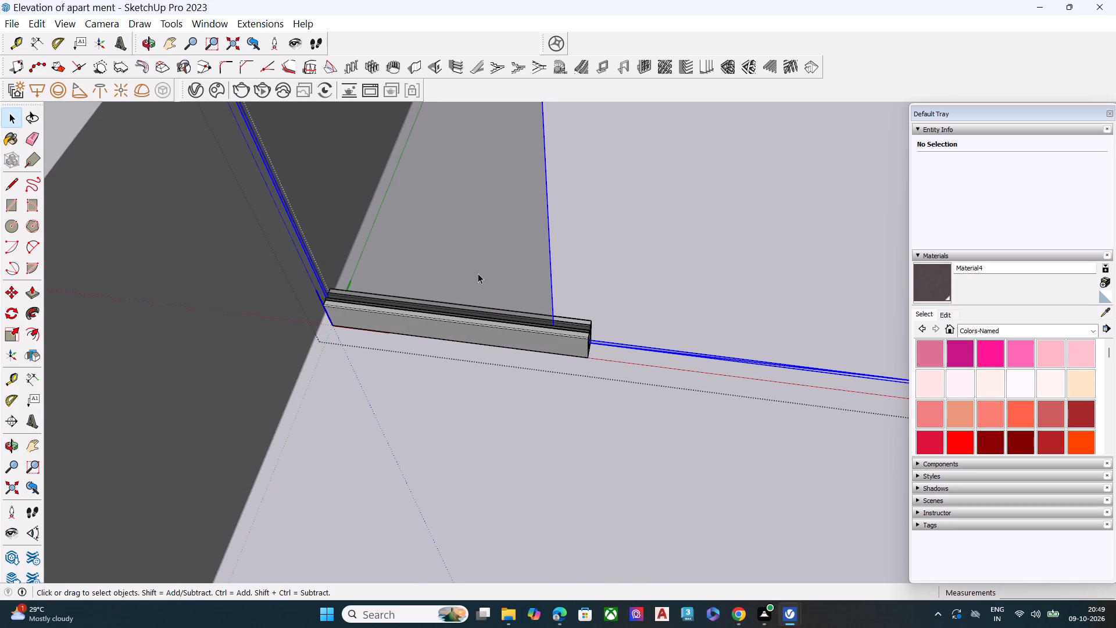
click(478, 273)
double_click(478, 273)
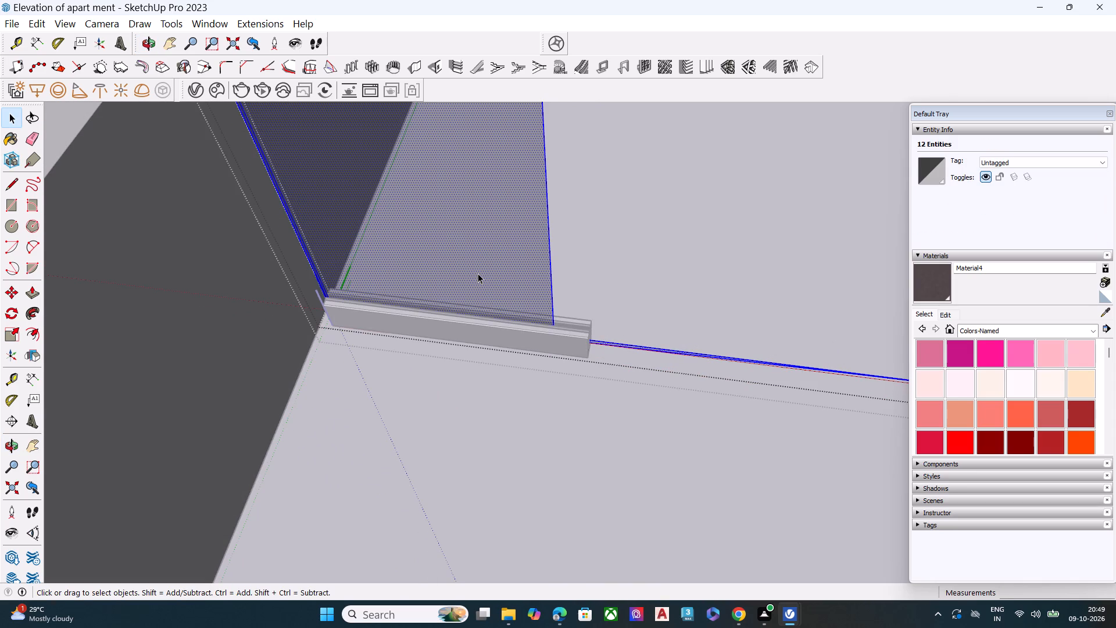
key(m)
click(478, 273)
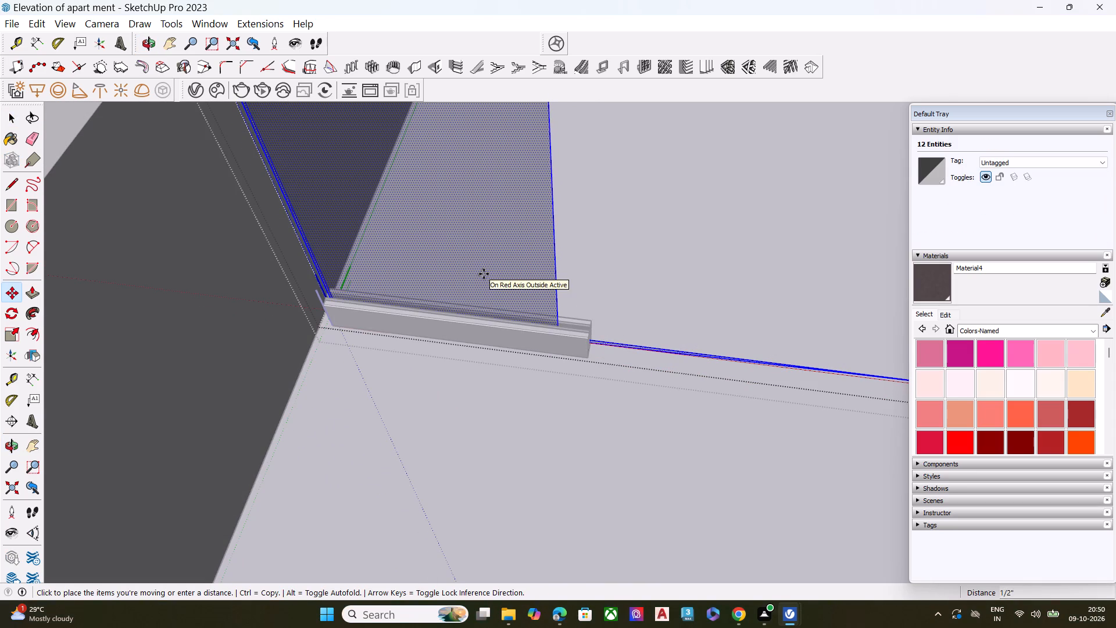
click(487, 274)
key(Escape)
click(488, 274)
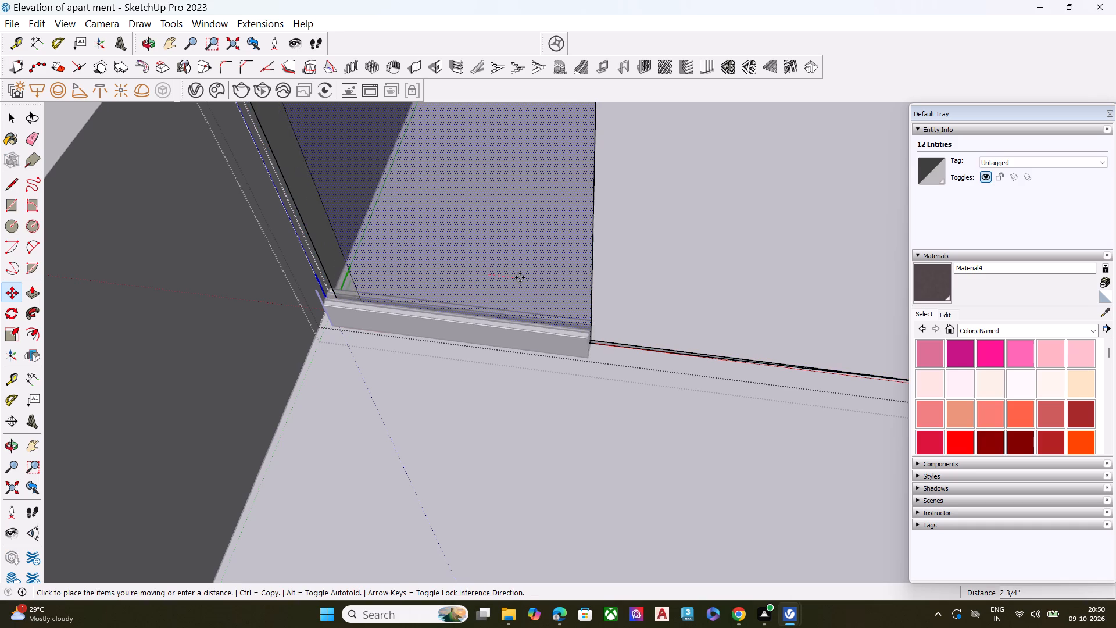
click(493, 273)
key(space)
click(657, 292)
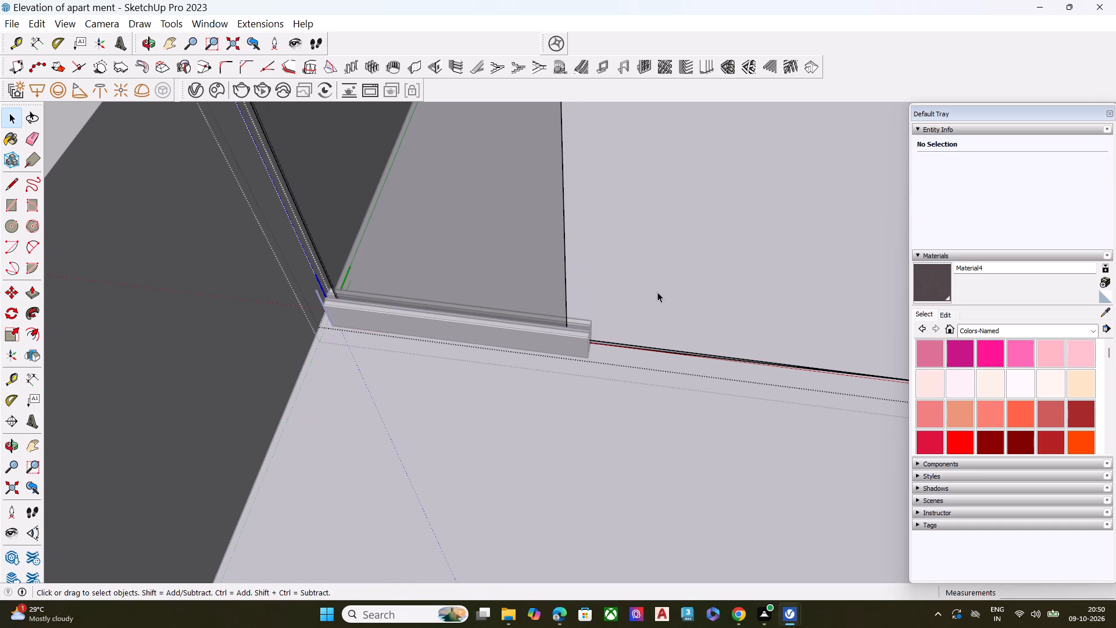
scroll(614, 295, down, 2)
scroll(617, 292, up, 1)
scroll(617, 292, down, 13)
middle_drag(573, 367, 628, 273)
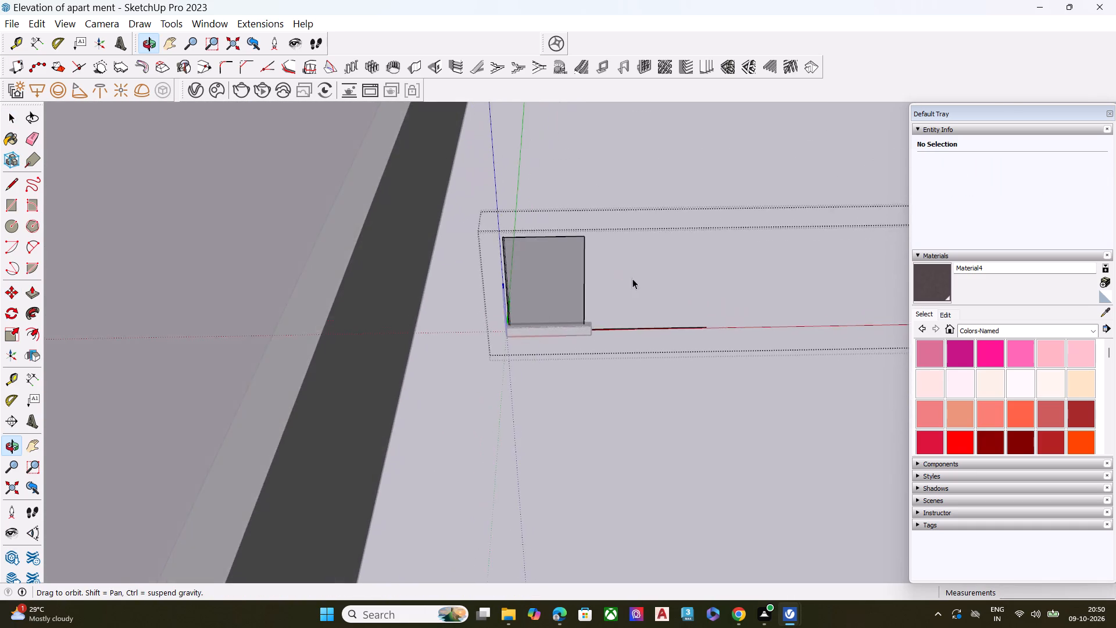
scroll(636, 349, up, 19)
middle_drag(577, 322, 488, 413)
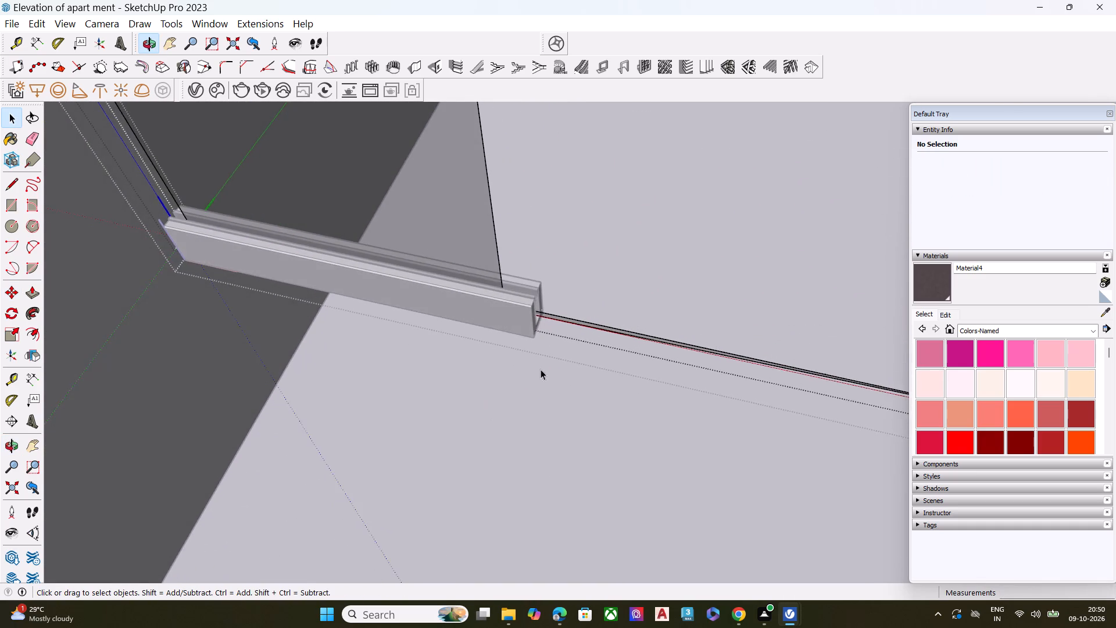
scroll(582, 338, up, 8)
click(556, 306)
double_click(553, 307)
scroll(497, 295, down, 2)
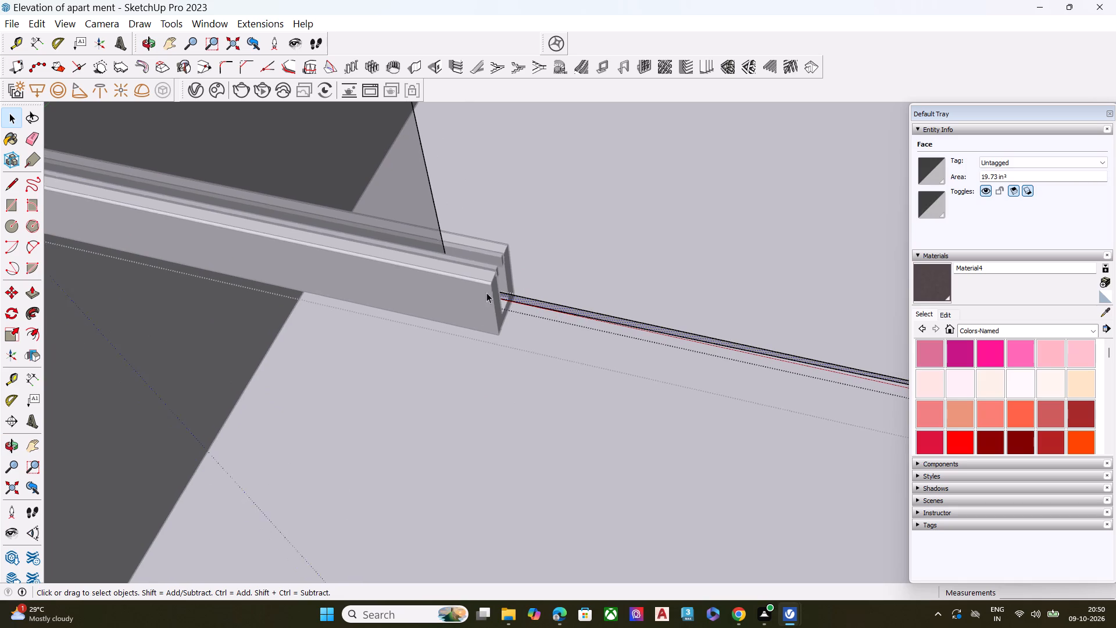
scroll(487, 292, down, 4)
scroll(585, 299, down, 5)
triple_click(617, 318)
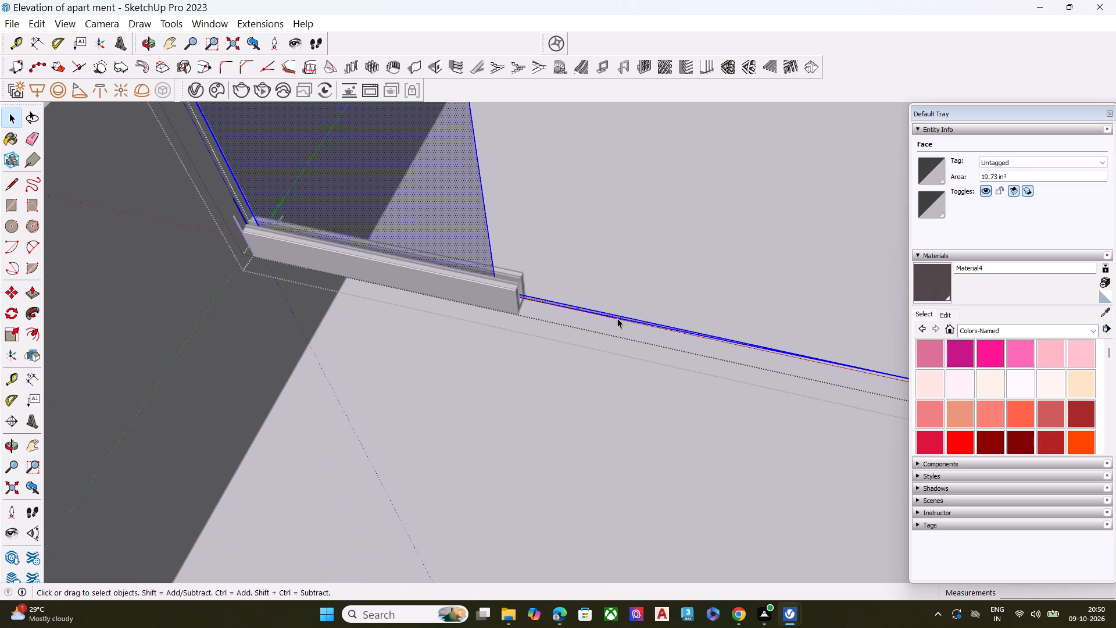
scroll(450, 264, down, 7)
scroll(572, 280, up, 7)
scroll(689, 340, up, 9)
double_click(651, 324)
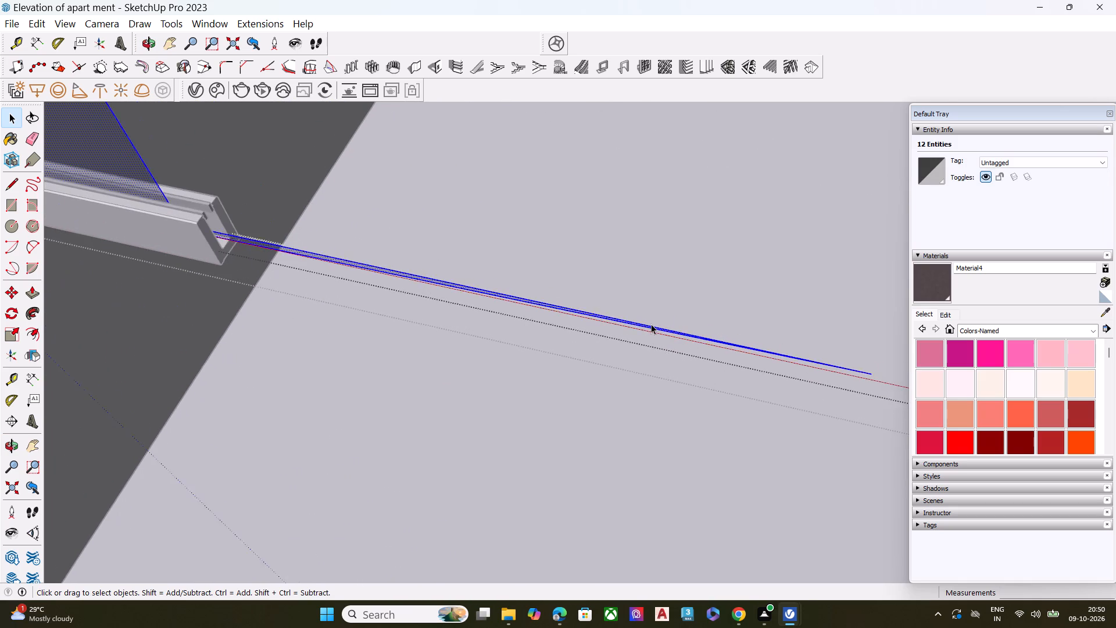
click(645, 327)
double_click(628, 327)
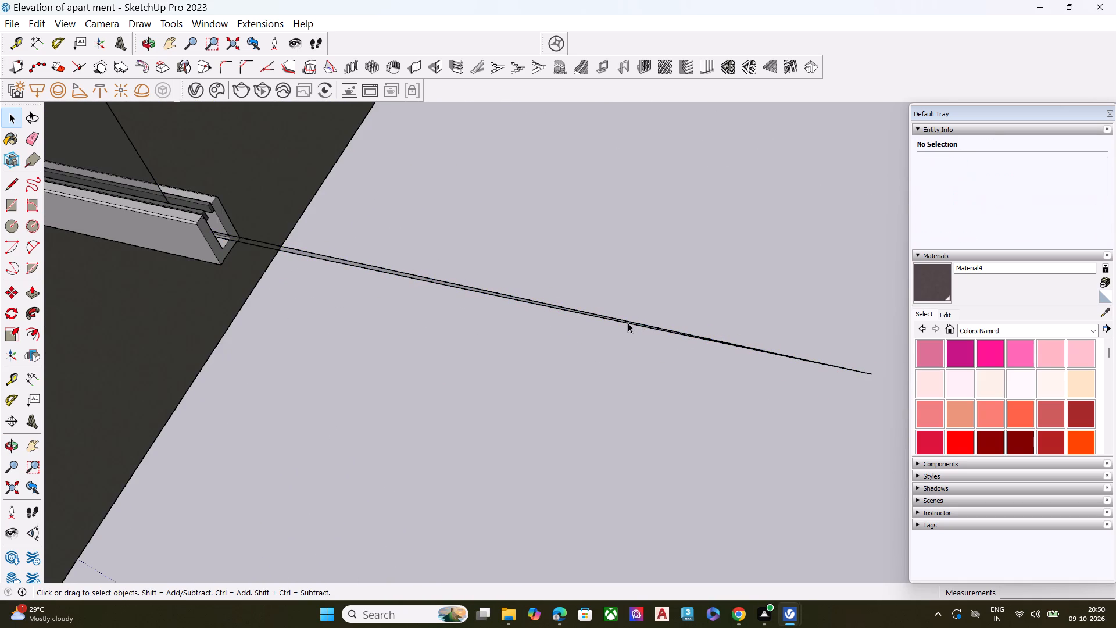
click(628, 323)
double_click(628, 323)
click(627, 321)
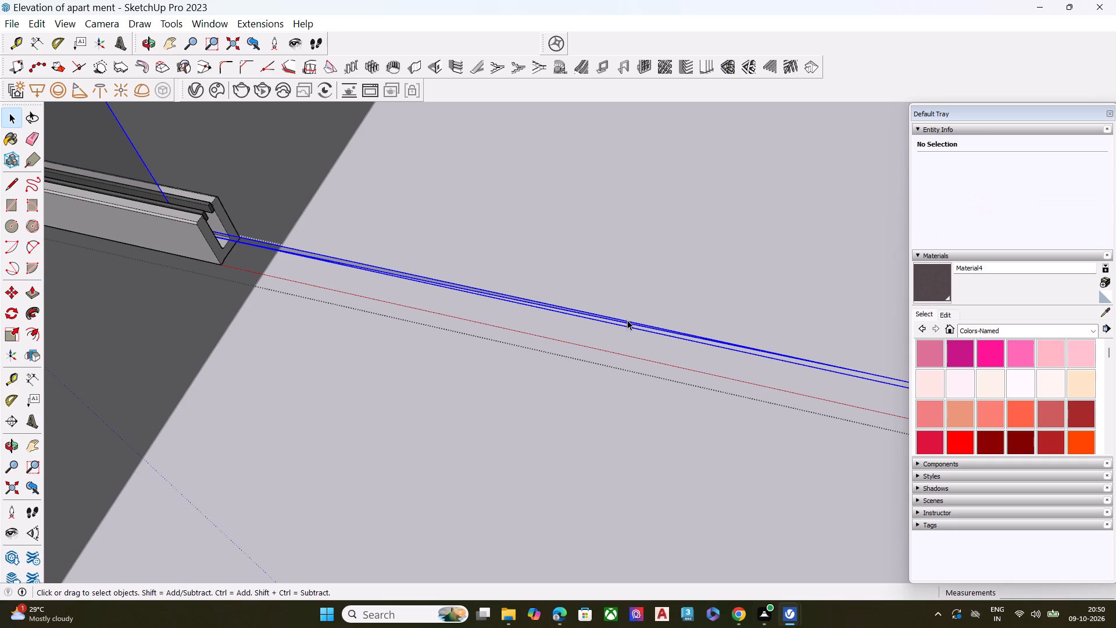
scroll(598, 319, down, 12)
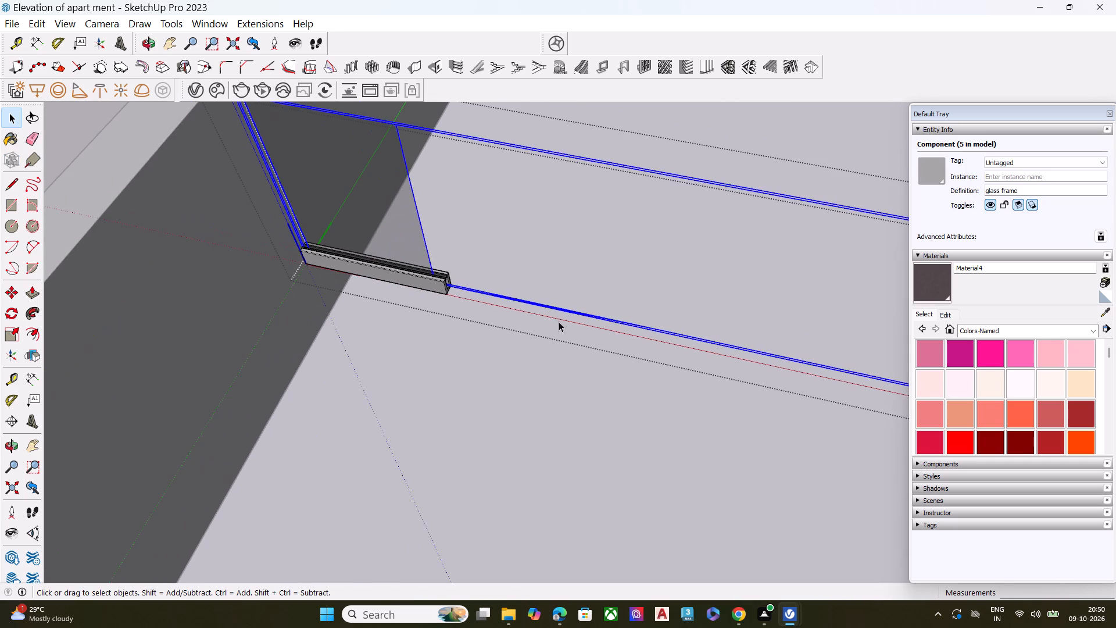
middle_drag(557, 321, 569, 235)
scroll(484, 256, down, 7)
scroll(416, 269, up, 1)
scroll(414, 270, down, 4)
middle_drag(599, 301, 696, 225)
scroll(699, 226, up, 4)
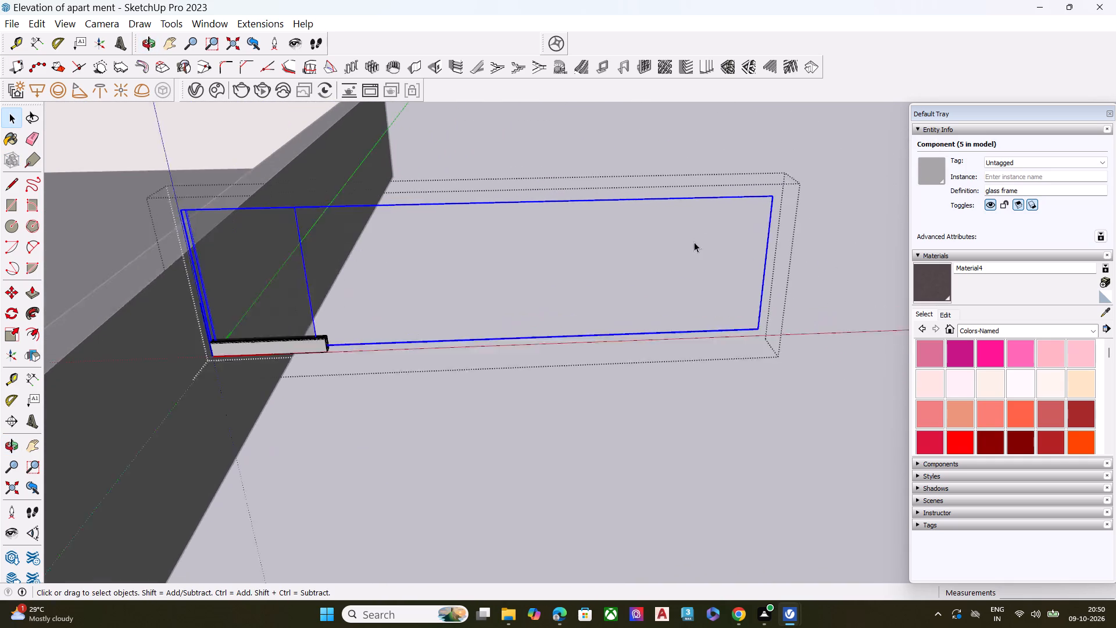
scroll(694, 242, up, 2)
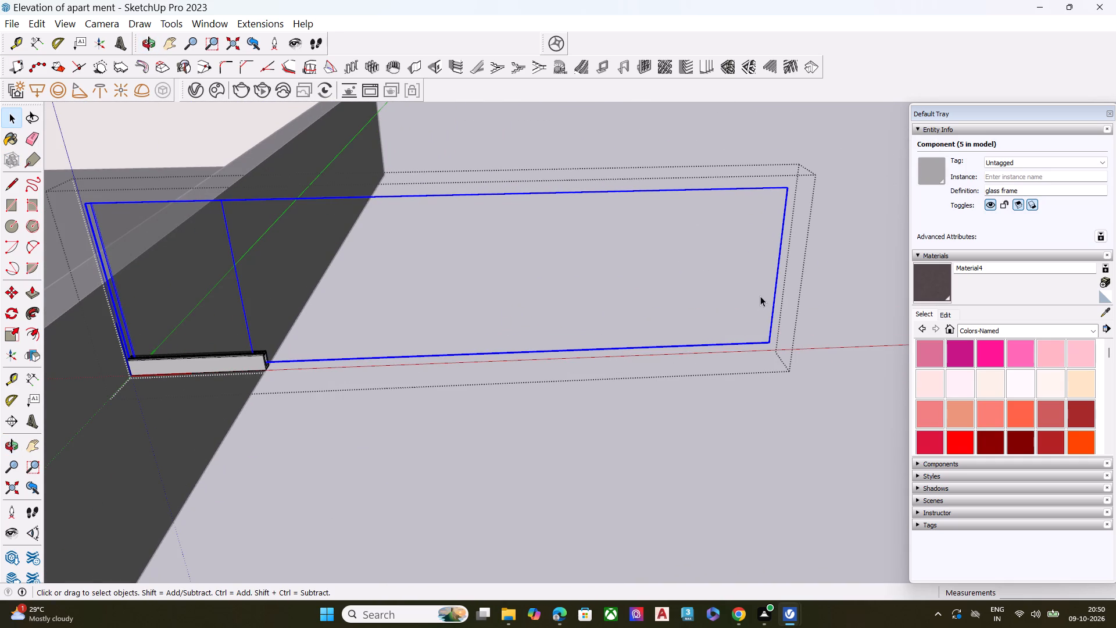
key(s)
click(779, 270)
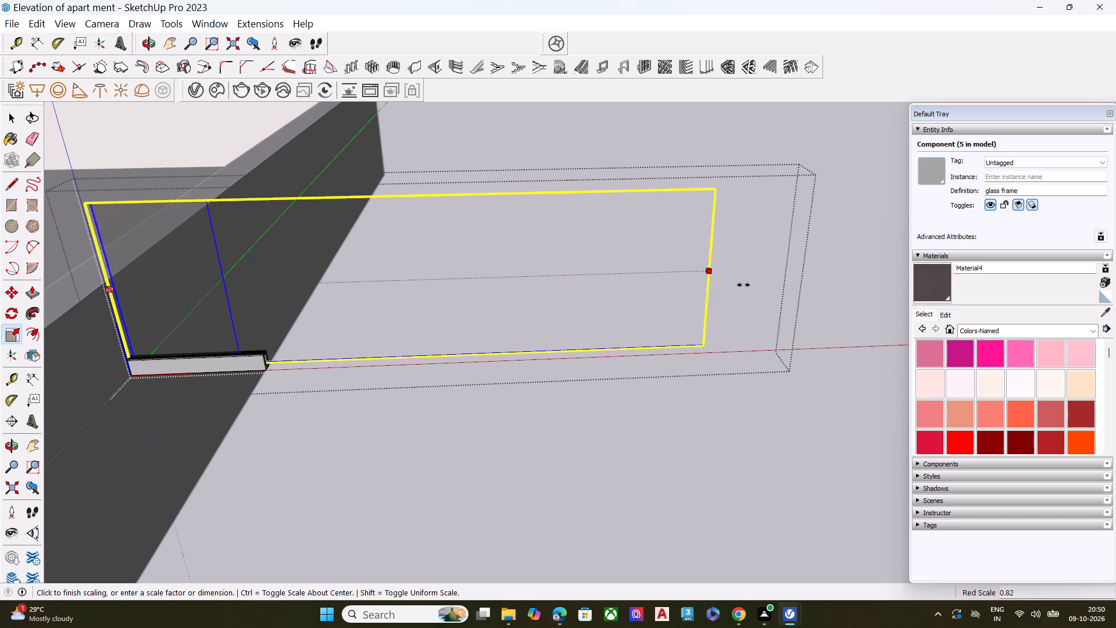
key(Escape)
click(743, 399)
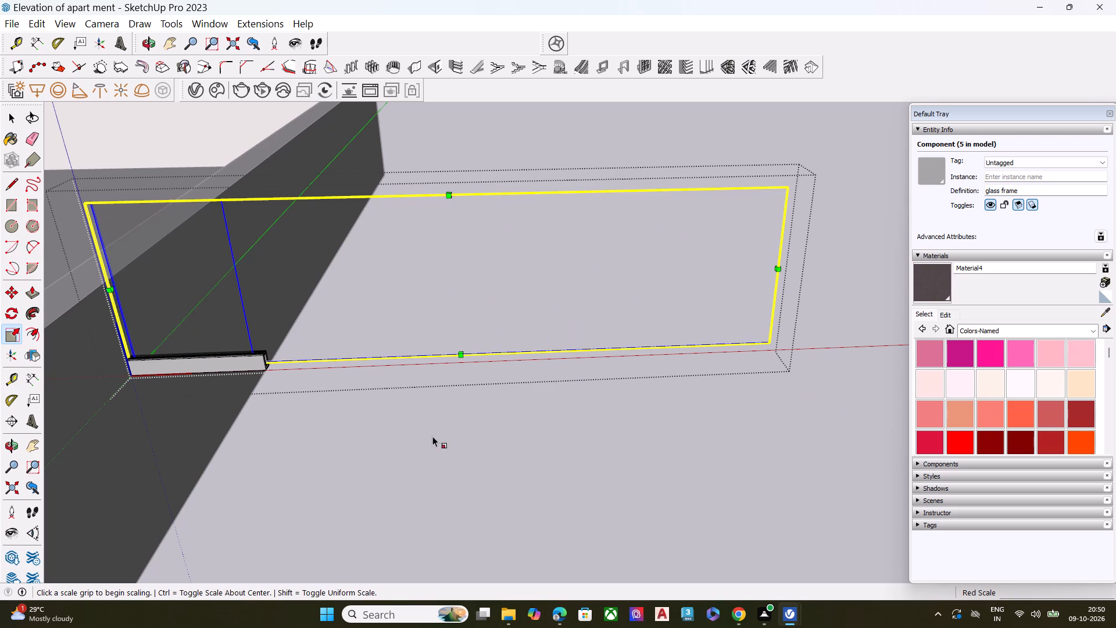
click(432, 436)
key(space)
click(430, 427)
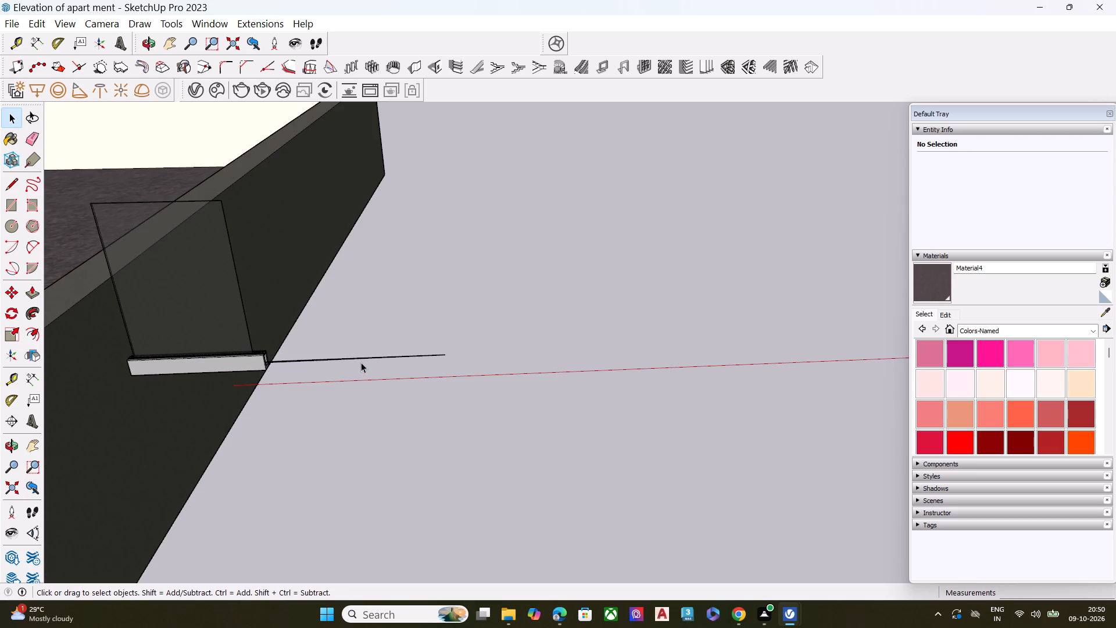
Reopen the glass panel's geometry inside the railing and delete a stray edge extending past the shortened base rail.
click(362, 359)
double_click(364, 357)
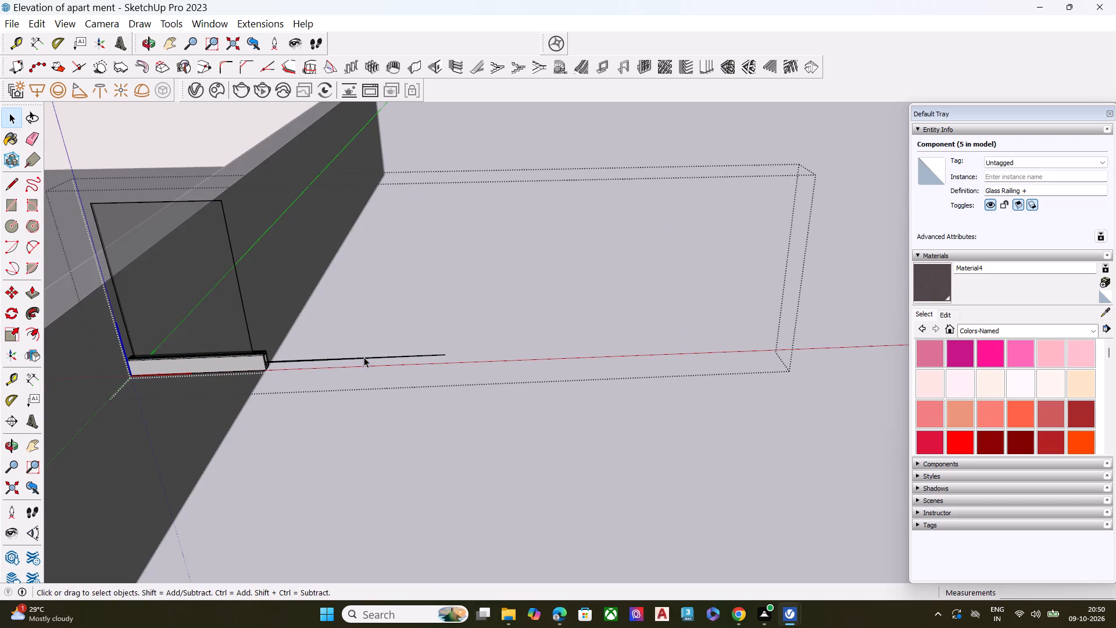
click(364, 357)
double_click(364, 357)
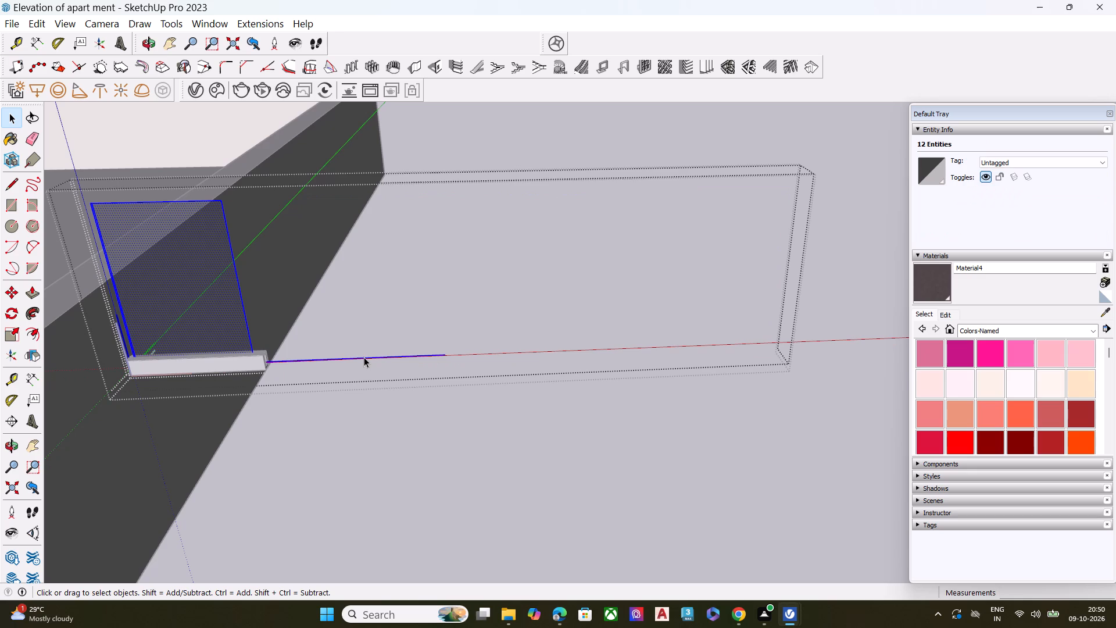
click(364, 357)
click(364, 357)
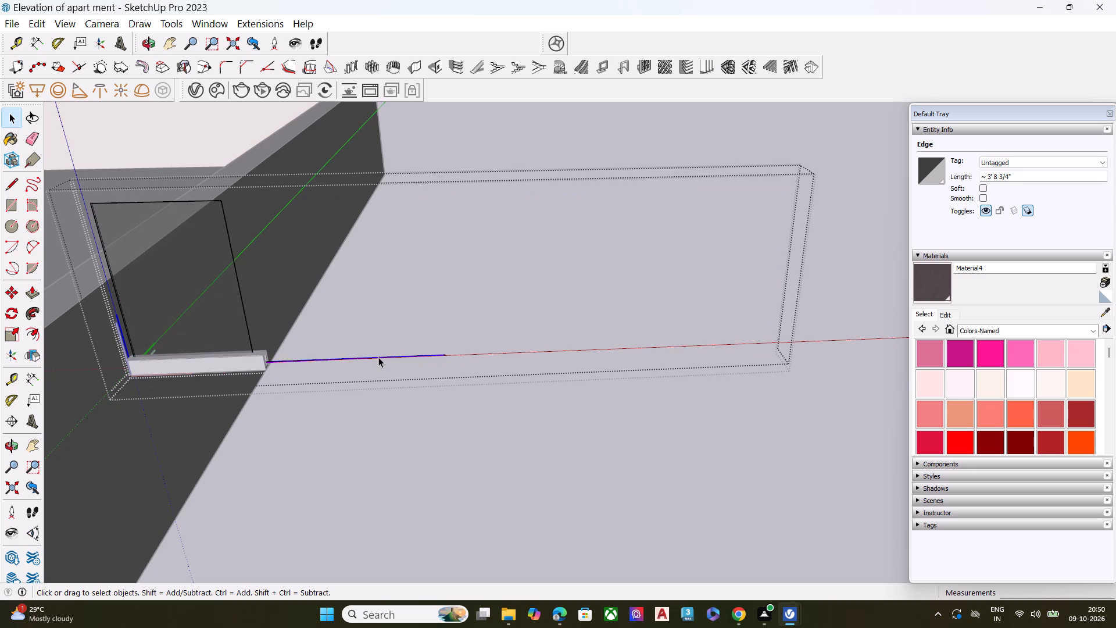
click(378, 357)
key(Delete)
key(Home)
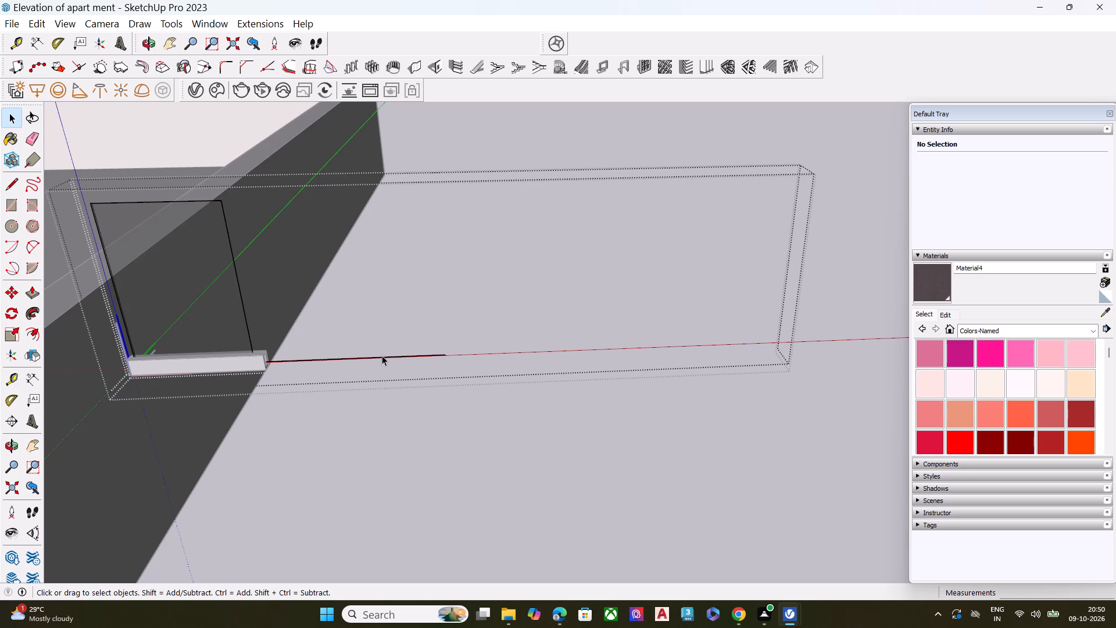
Delete the remaining 6' stray edge that still runs beyond the end of the shortened base rail.
scroll(321, 336, up, 9)
middle_drag(352, 377, 249, 360)
scroll(456, 351, down, 2)
scroll(468, 353, up, 1)
scroll(471, 353, down, 20)
scroll(471, 353, down, 4)
scroll(77, 210, up, 3)
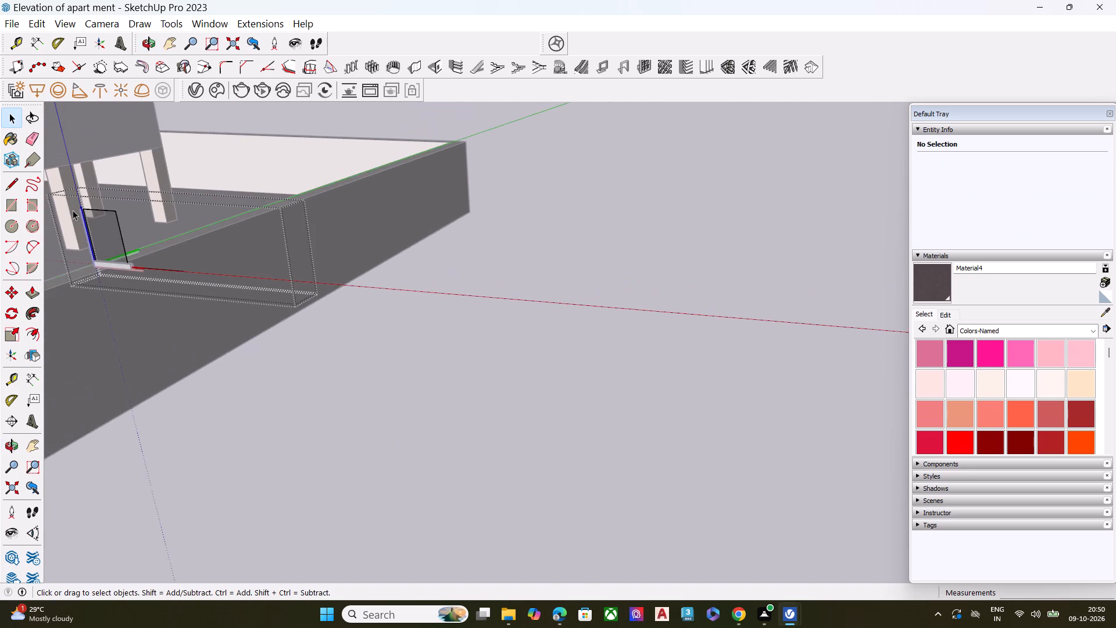
scroll(73, 210, up, 5)
scroll(160, 244, down, 1)
scroll(160, 244, up, 1)
scroll(160, 244, down, 5)
scroll(270, 352, up, 8)
middle_drag(273, 388, 214, 380)
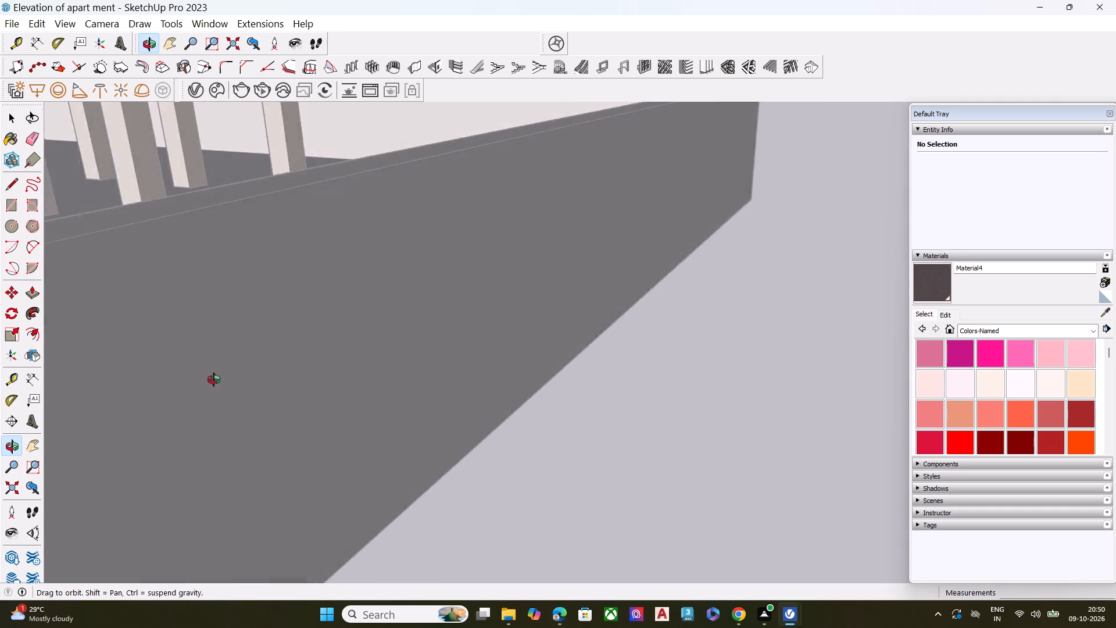
middle_drag(214, 380, 219, 359)
scroll(244, 358, up, 1)
scroll(346, 316, down, 3)
scroll(350, 316, up, 1)
scroll(350, 316, down, 19)
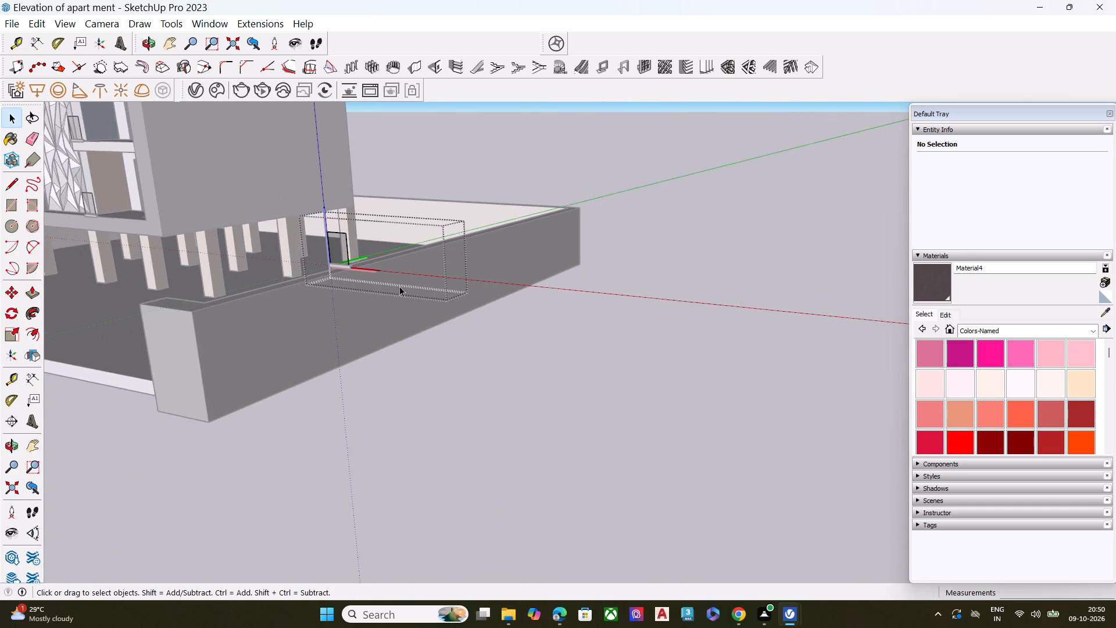
scroll(406, 284, up, 1)
scroll(406, 284, down, 1)
scroll(406, 280, up, 19)
scroll(357, 258, up, 10)
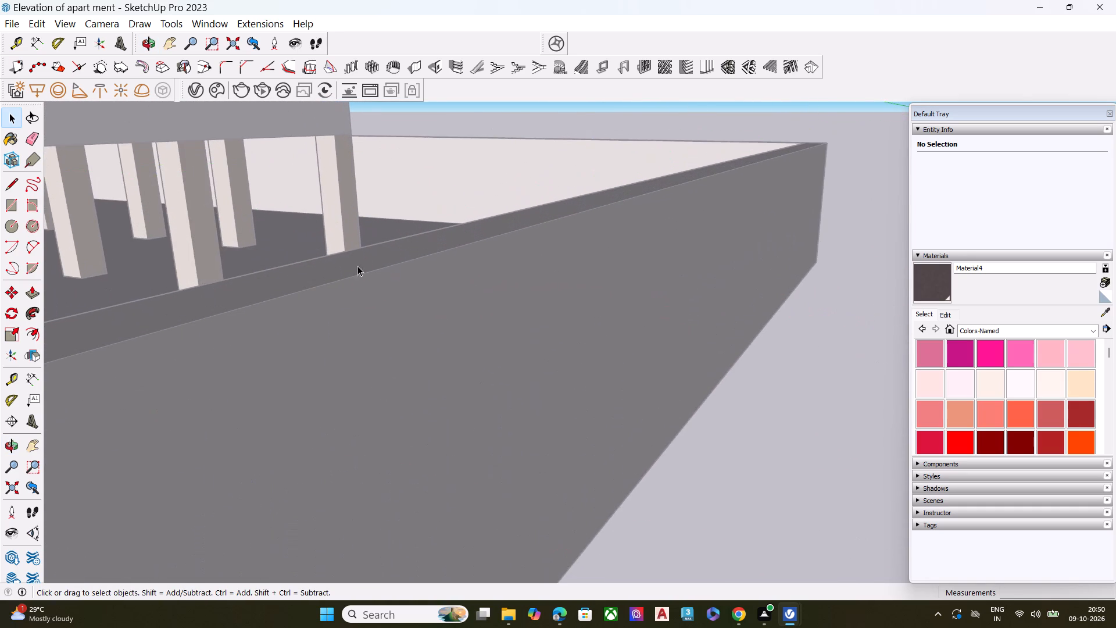
scroll(367, 261, down, 7)
middle_drag(375, 279, 226, 315)
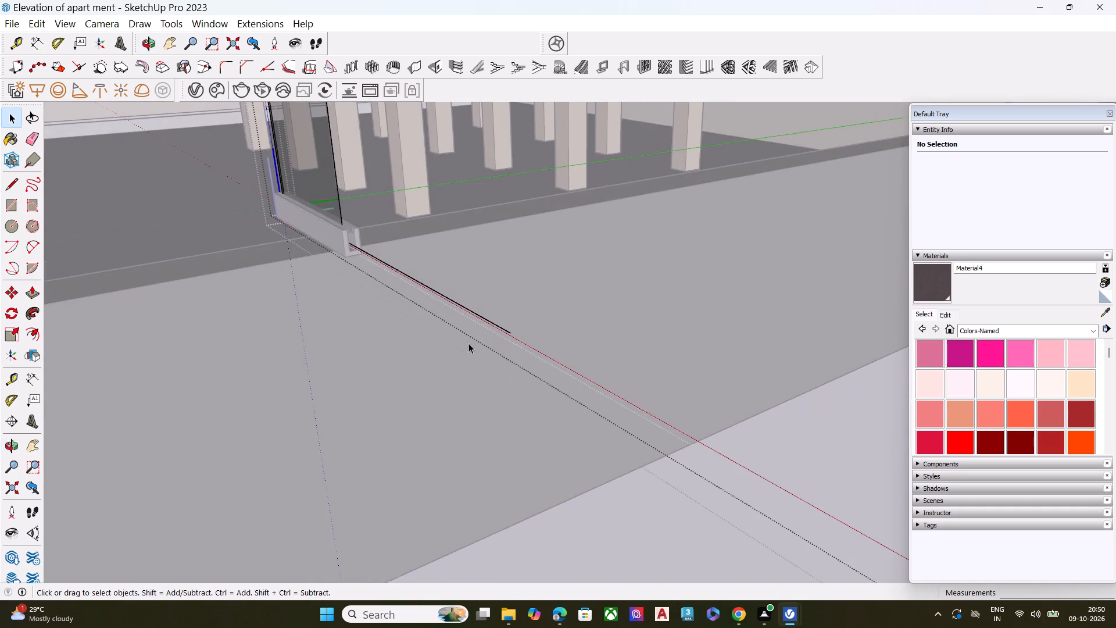
scroll(477, 340, up, 8)
scroll(546, 338, down, 7)
scroll(595, 342, up, 3)
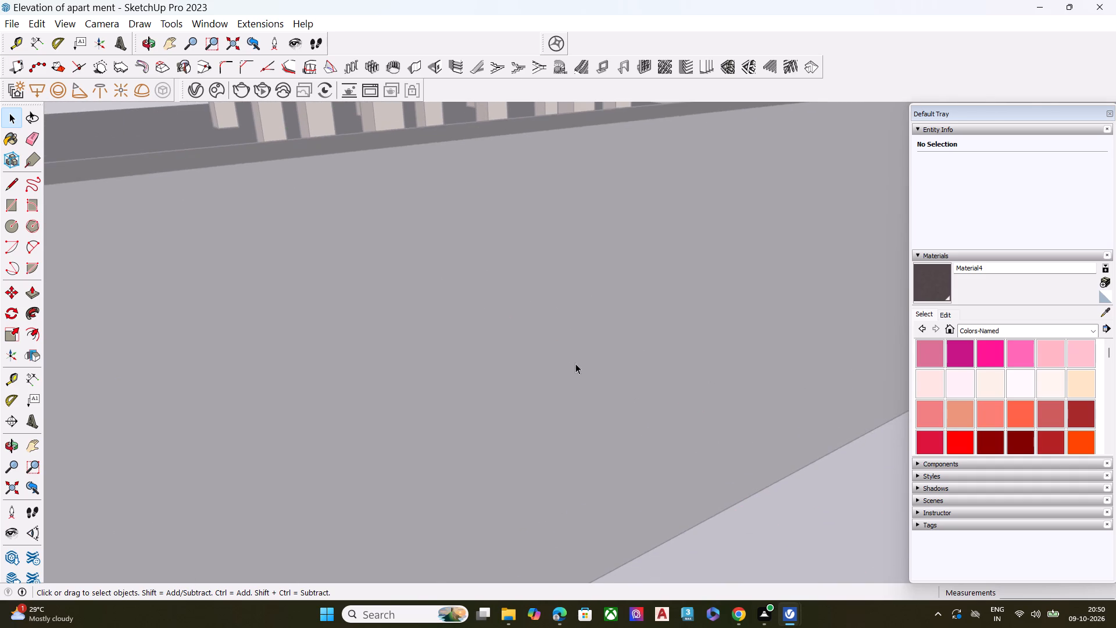
scroll(567, 363, down, 2)
click(397, 483)
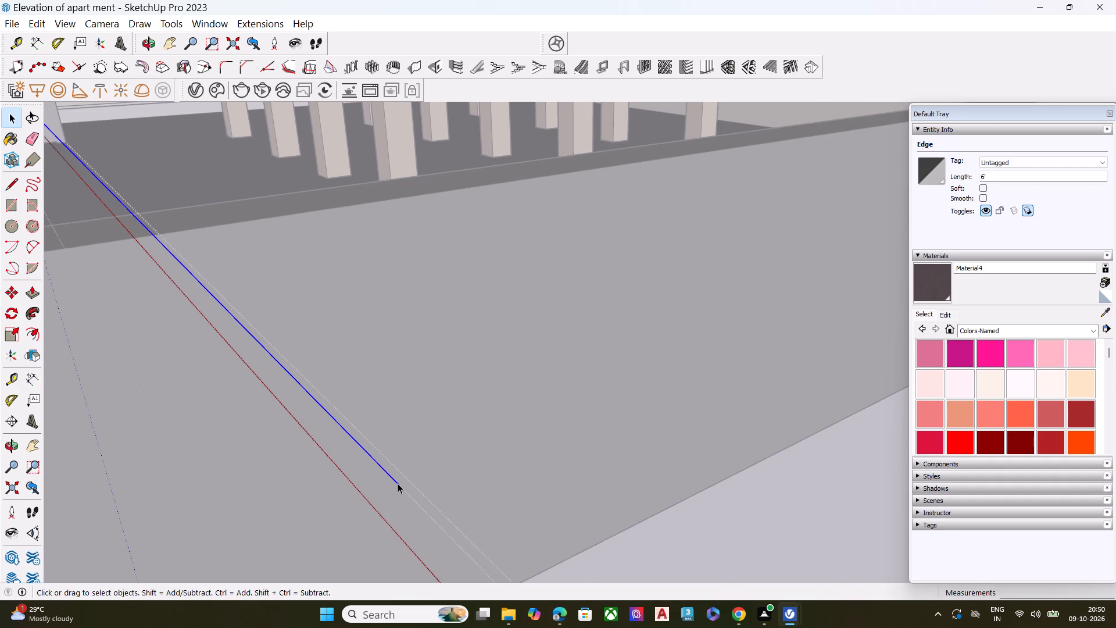
scroll(410, 476, down, 2)
key(Delete)
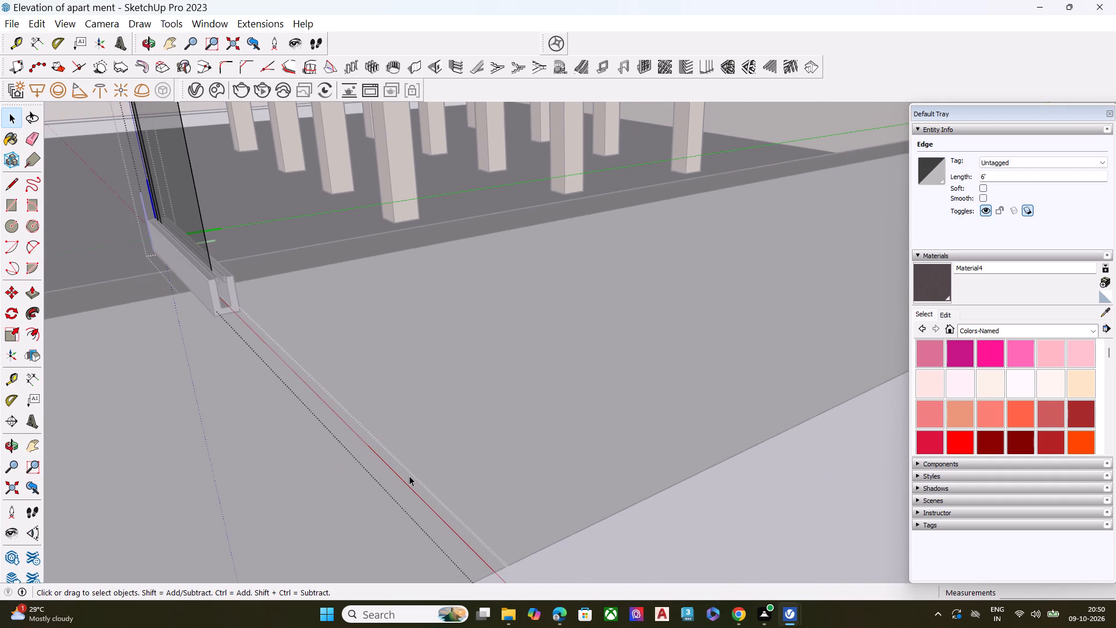
Select the shortened glass panel's face with its bounding edges and make them a group.
middle_drag(152, 259, 230, 284)
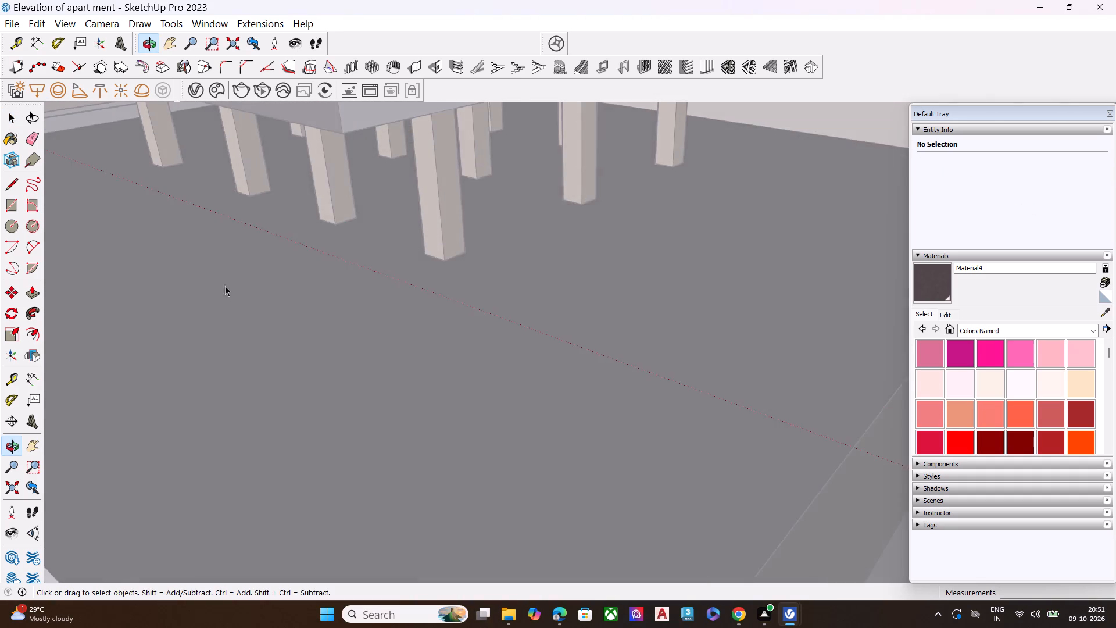
scroll(160, 271, up, 1)
scroll(156, 227, down, 7)
scroll(459, 298, up, 3)
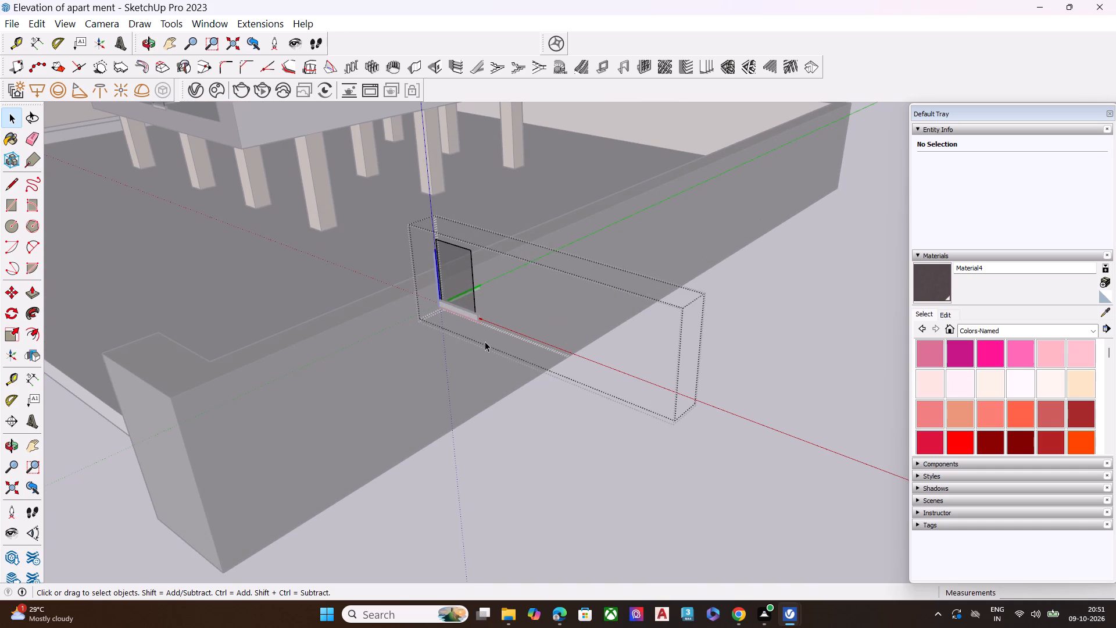
right_click(485, 335)
click(459, 297)
right_click(459, 295)
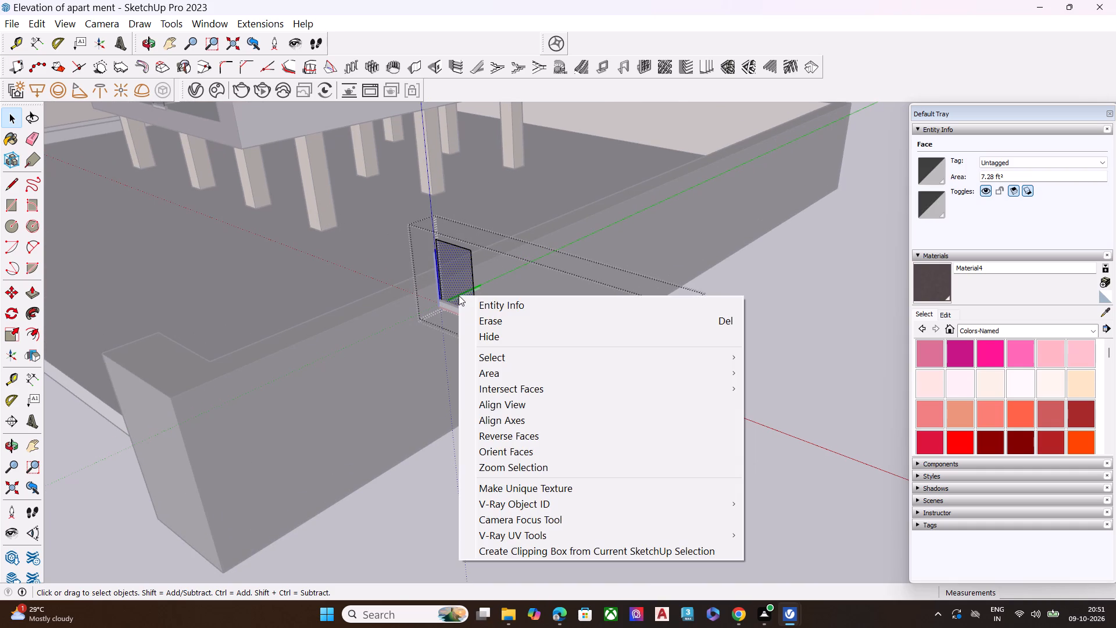
click(462, 297)
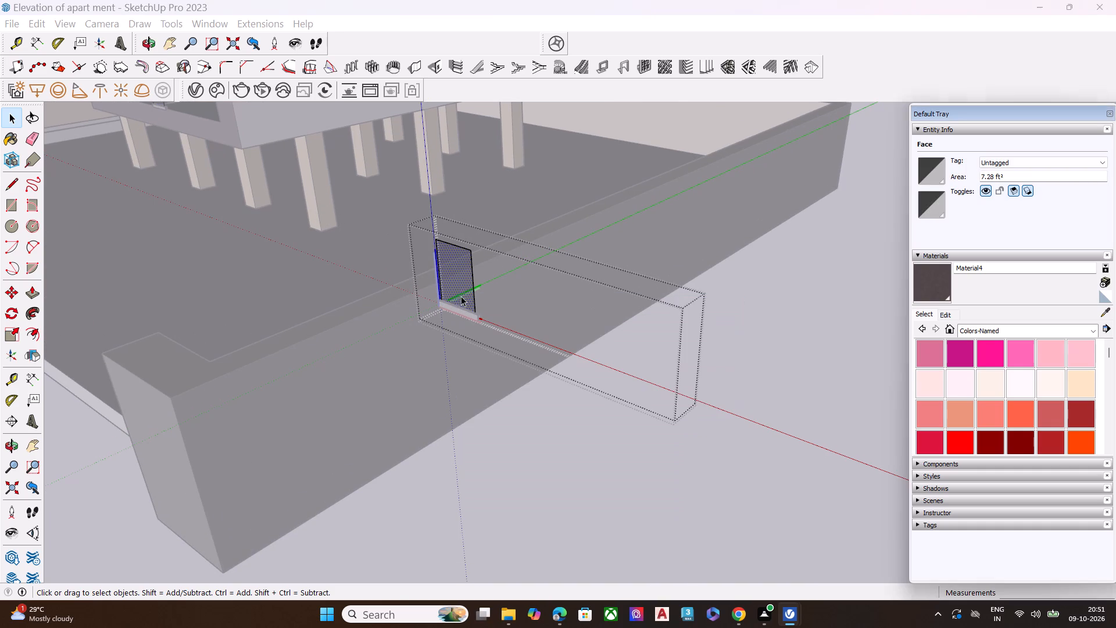
double_click(458, 284)
click(462, 304)
click(462, 309)
triple_click(463, 312)
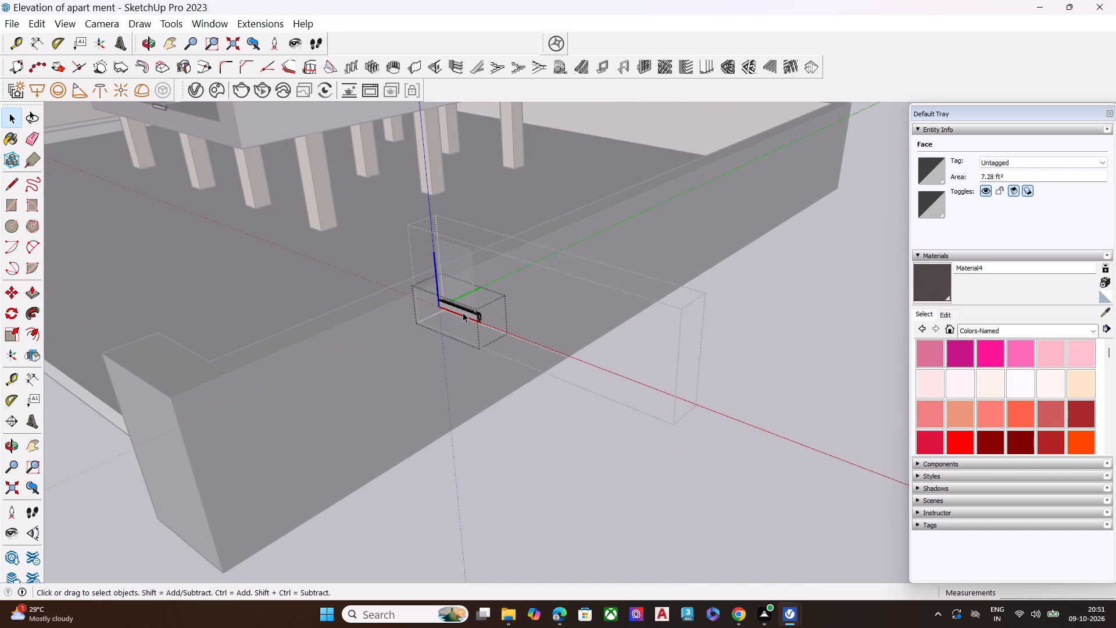
click(469, 285)
ctrl+double_click(468, 285)
ctrl+double_click(467, 315)
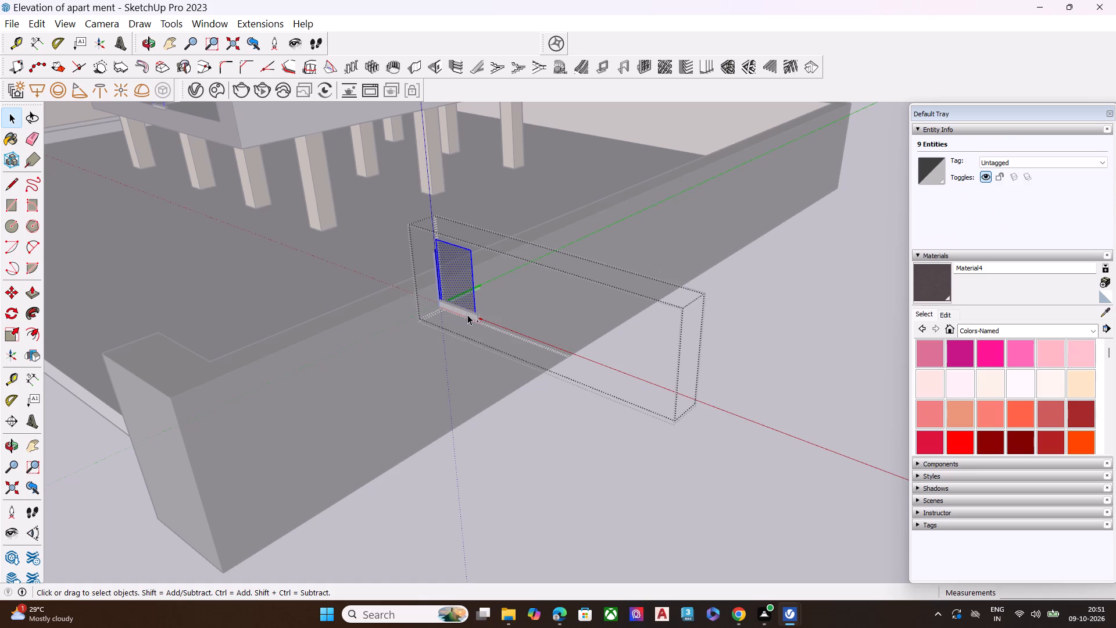
ctrl+click(467, 306)
double_click(467, 314)
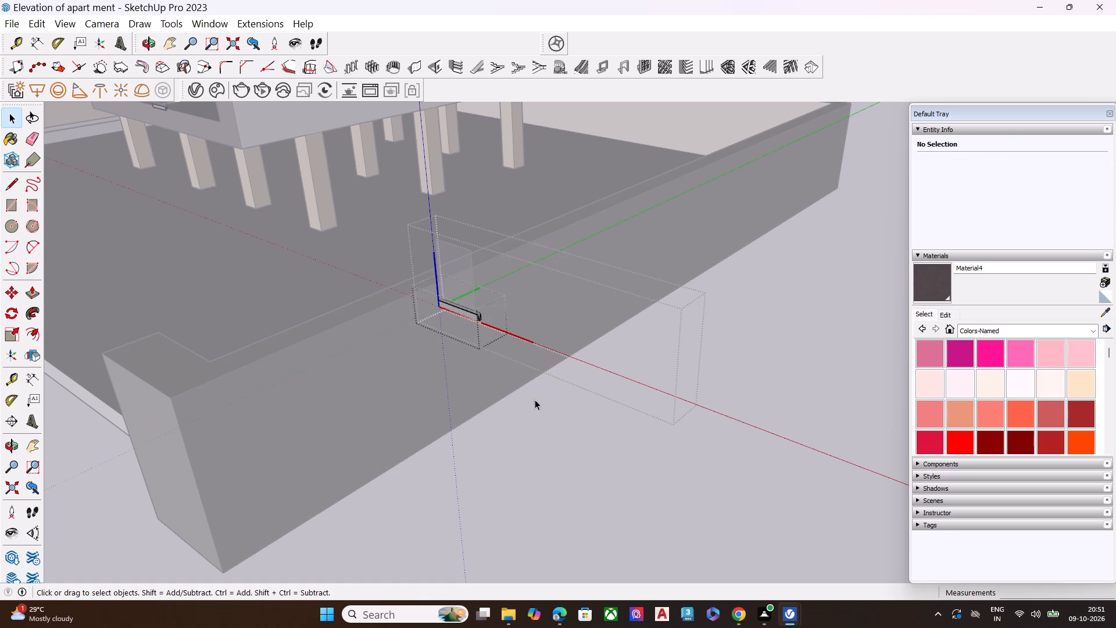
click(535, 399)
click(470, 287)
click(470, 287)
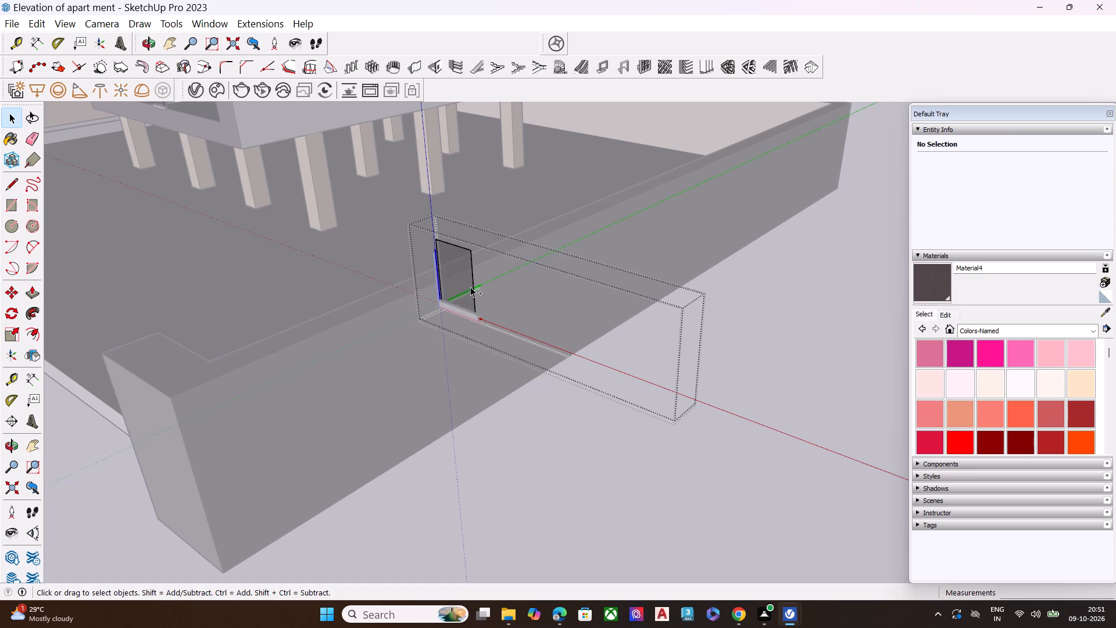
ctrl+double_click(470, 287)
right_click(468, 295)
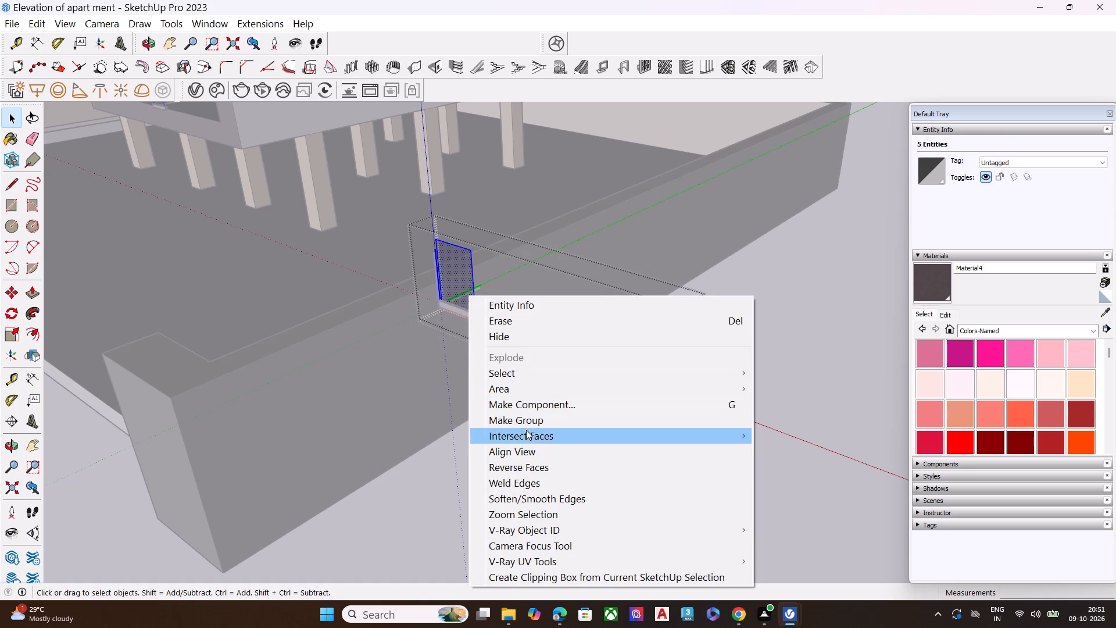
click(525, 420)
Check the base rail and glass groups nested inside the shortened railing and close the railing component.
double_click(467, 315)
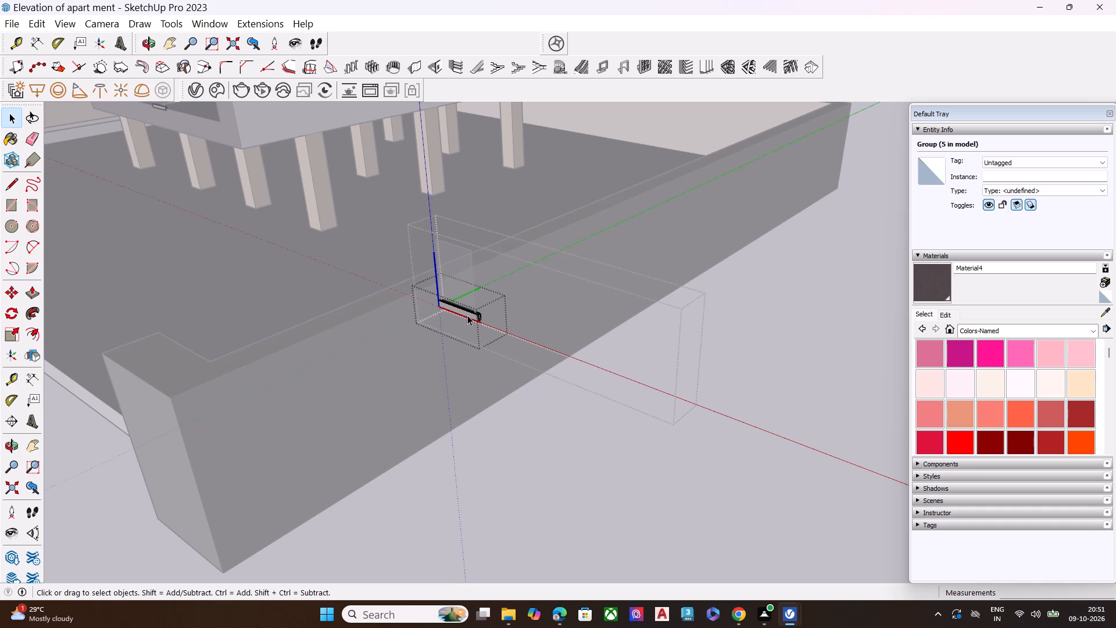
ctrl+double_click(470, 295)
double_click(470, 312)
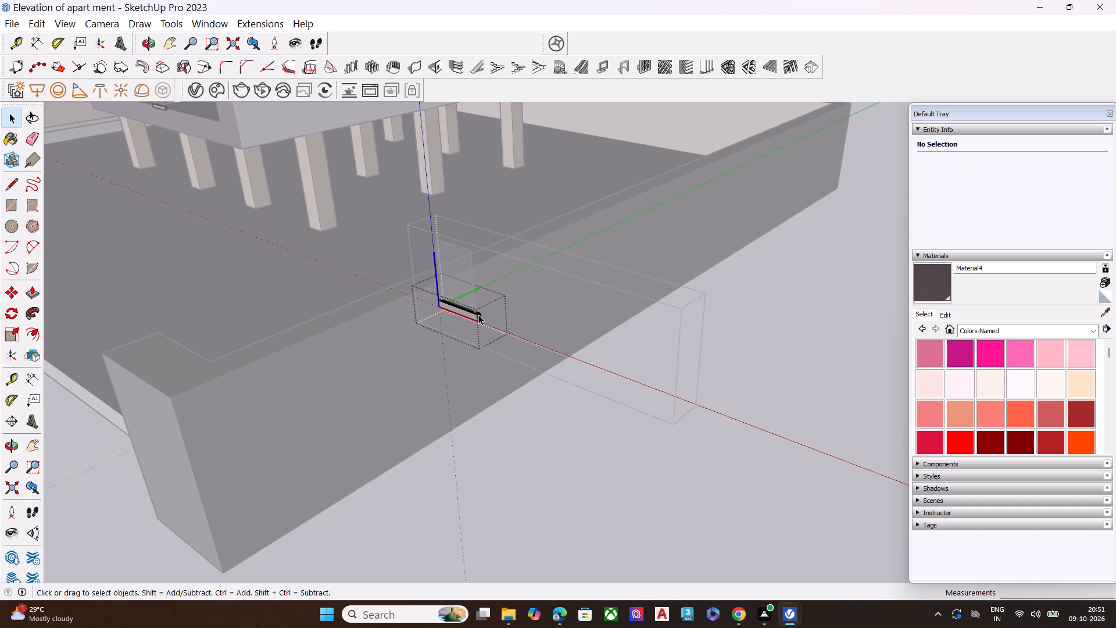
double_click(480, 315)
double_click(474, 304)
scroll(457, 289, up, 2)
scroll(455, 287, down, 1)
scroll(455, 287, up, 2)
scroll(455, 287, down, 2)
scroll(455, 287, up, 3)
key(space)
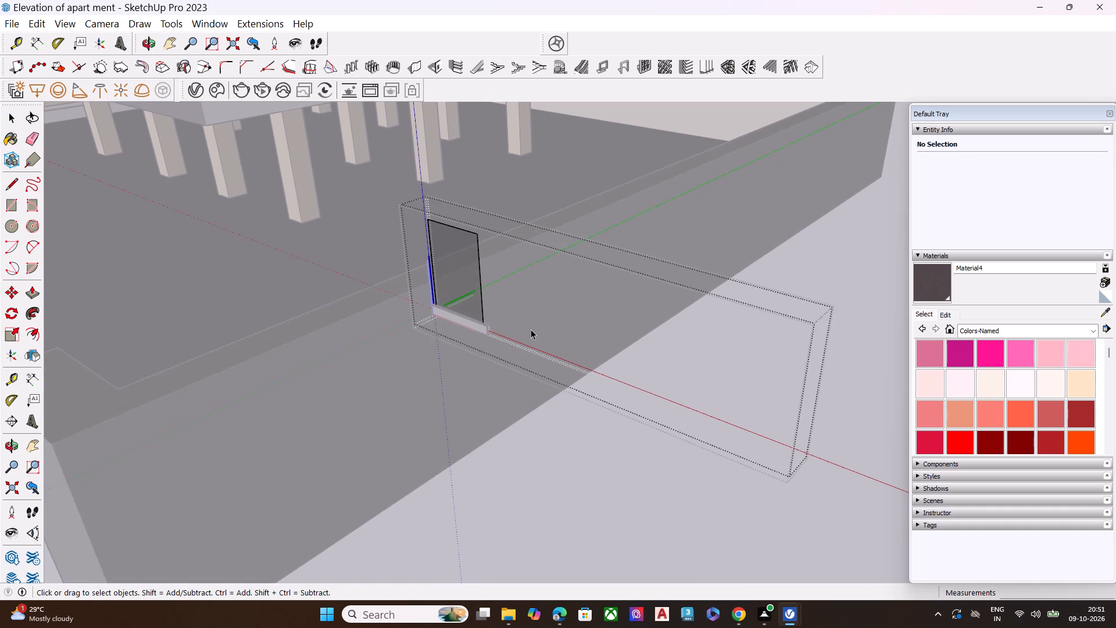
click(622, 395)
click(530, 445)
key(space)
double_click(532, 415)
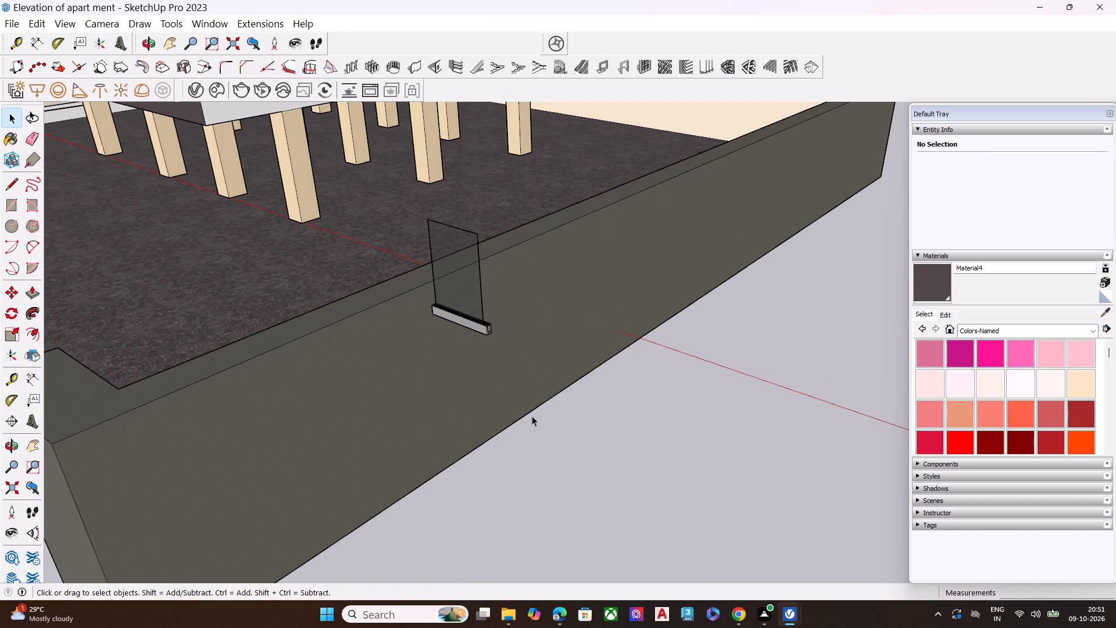
double_click(448, 279)
click(499, 472)
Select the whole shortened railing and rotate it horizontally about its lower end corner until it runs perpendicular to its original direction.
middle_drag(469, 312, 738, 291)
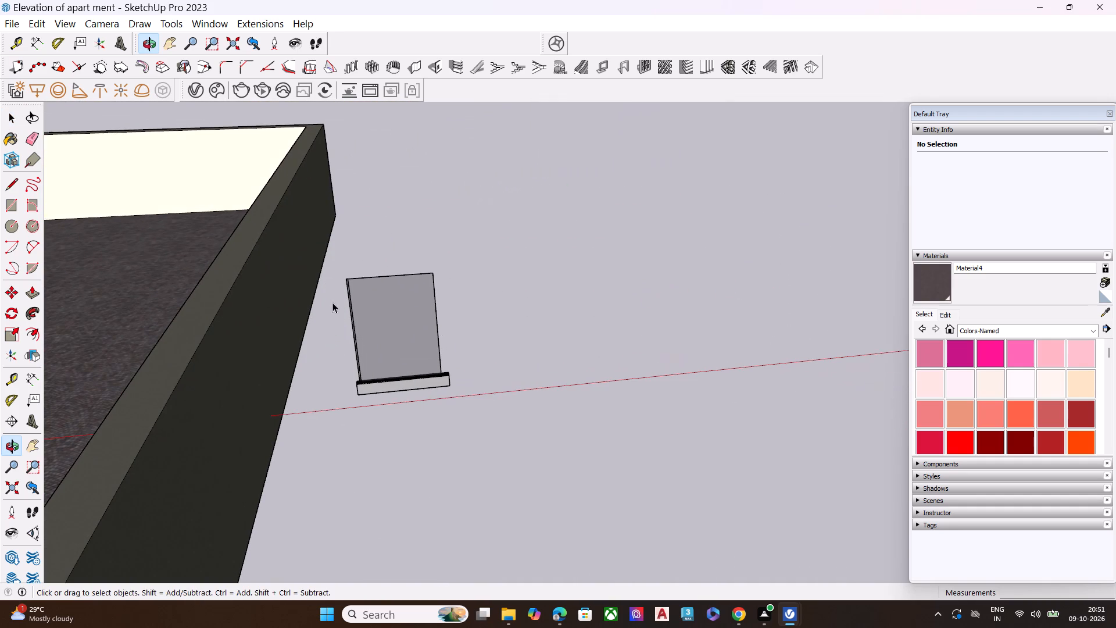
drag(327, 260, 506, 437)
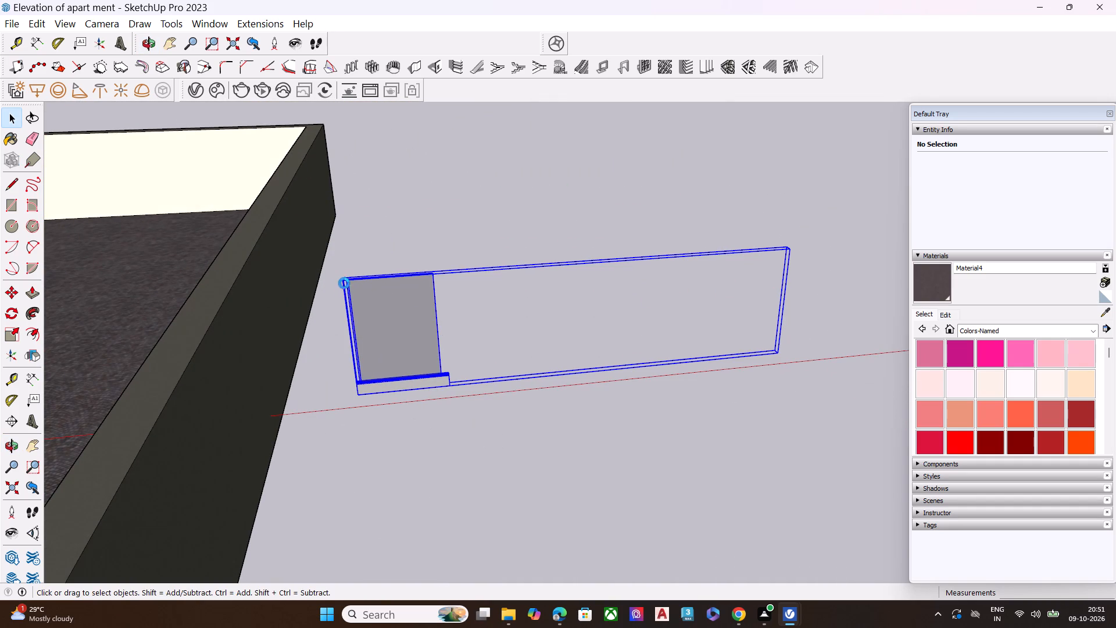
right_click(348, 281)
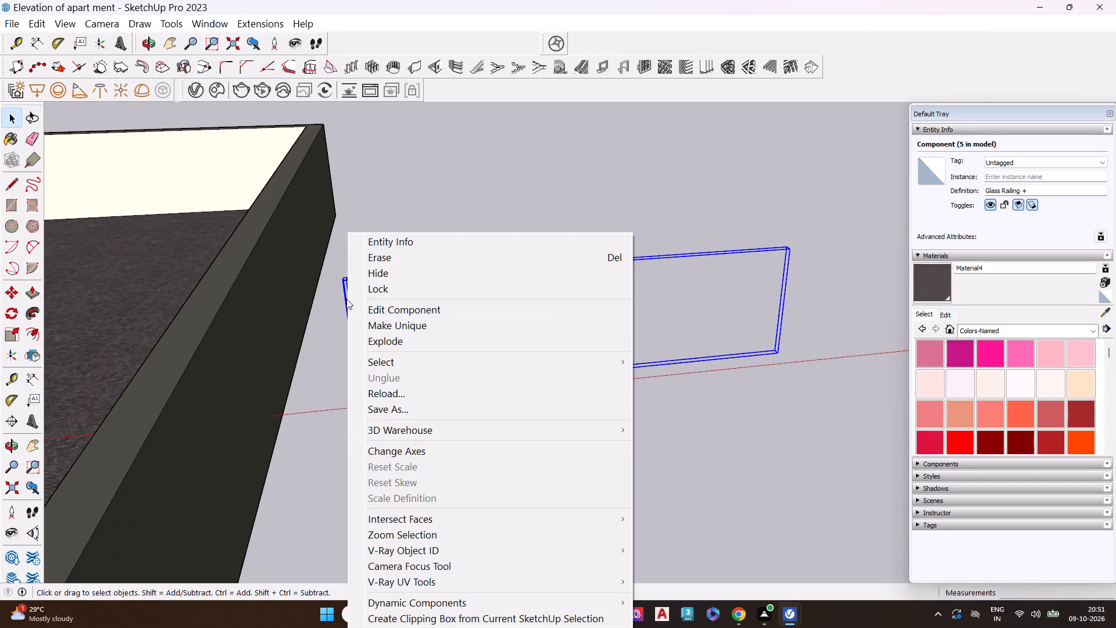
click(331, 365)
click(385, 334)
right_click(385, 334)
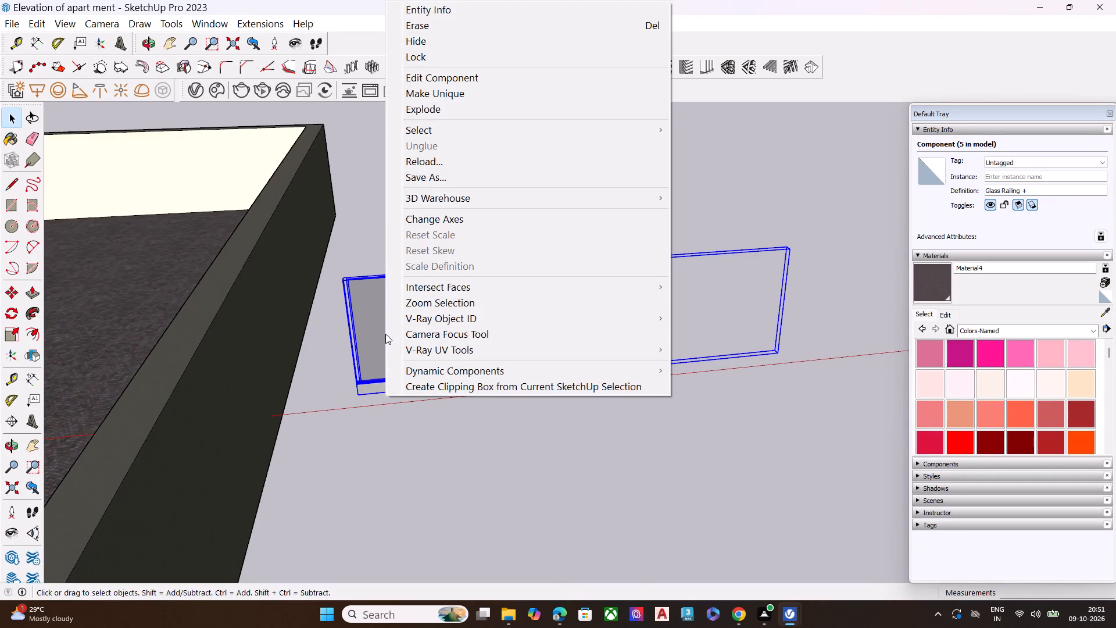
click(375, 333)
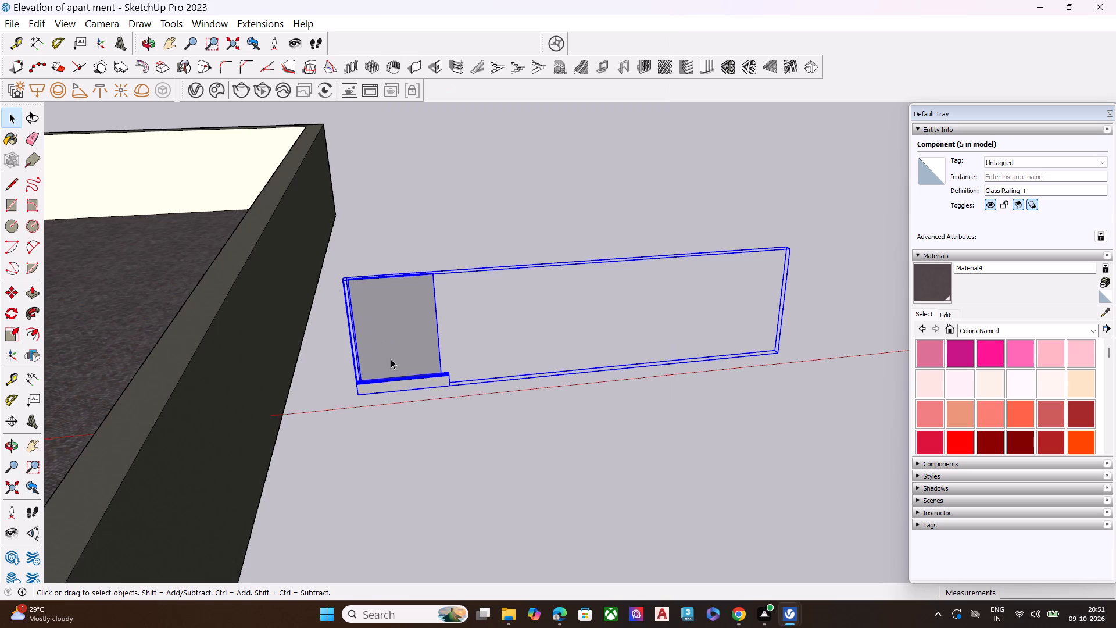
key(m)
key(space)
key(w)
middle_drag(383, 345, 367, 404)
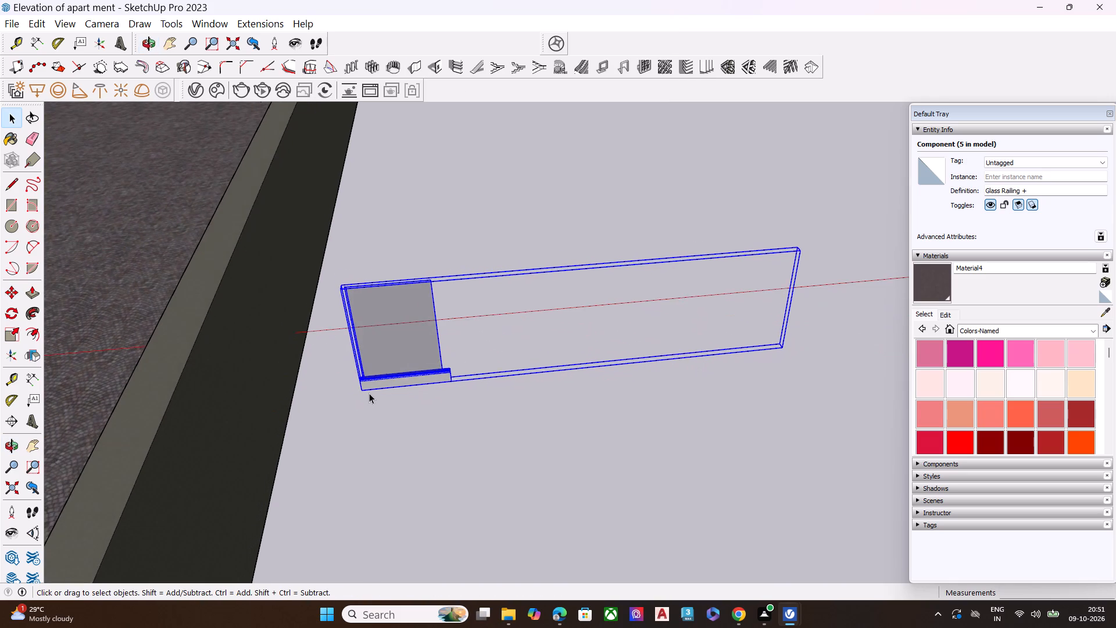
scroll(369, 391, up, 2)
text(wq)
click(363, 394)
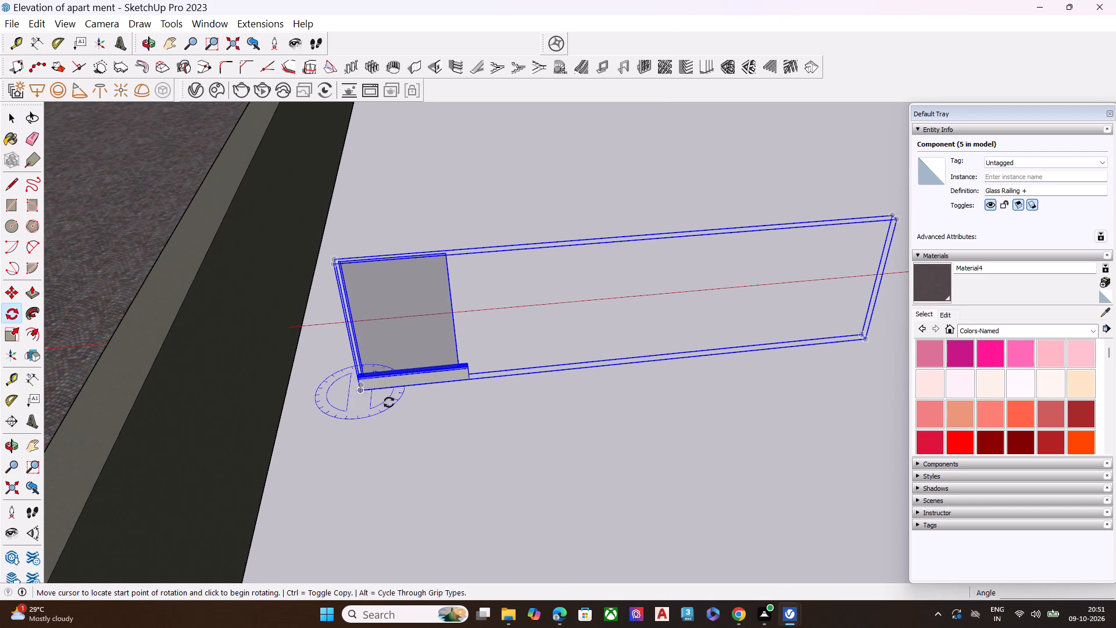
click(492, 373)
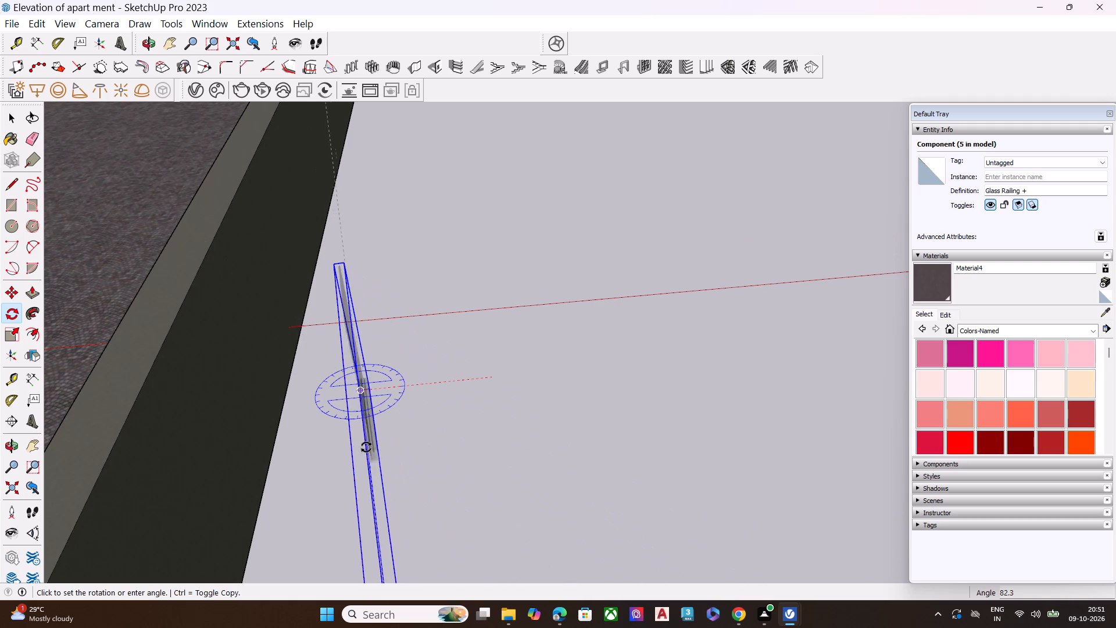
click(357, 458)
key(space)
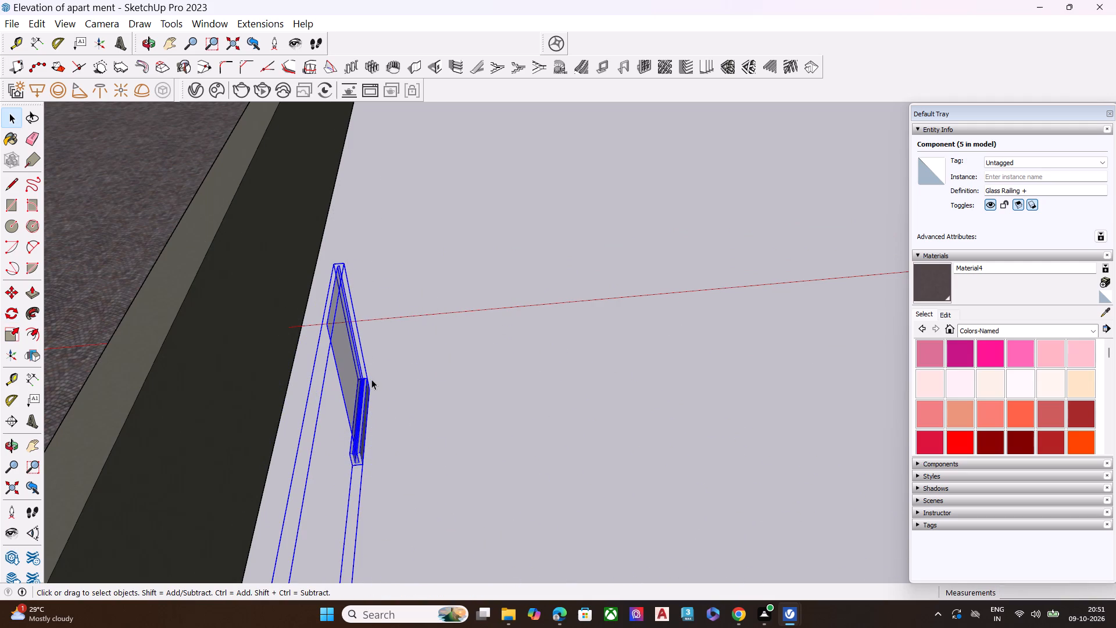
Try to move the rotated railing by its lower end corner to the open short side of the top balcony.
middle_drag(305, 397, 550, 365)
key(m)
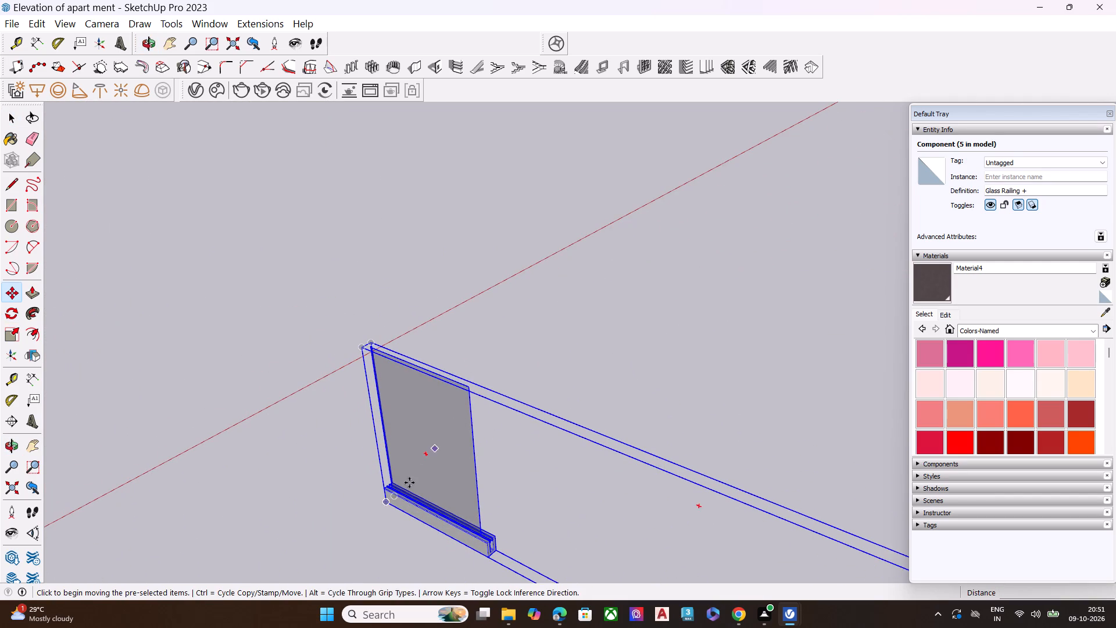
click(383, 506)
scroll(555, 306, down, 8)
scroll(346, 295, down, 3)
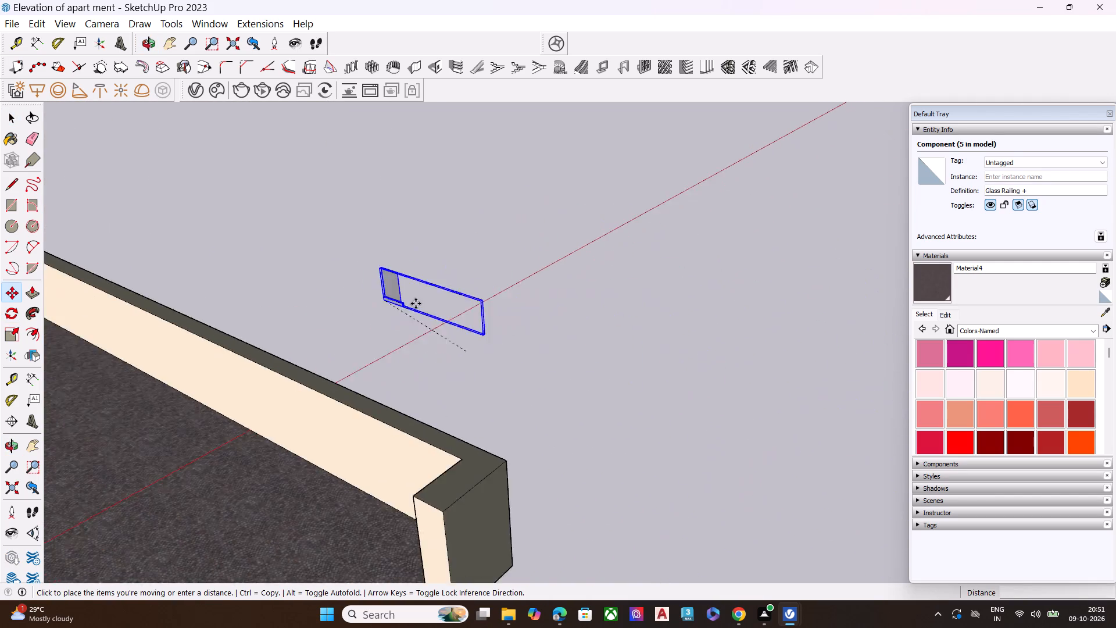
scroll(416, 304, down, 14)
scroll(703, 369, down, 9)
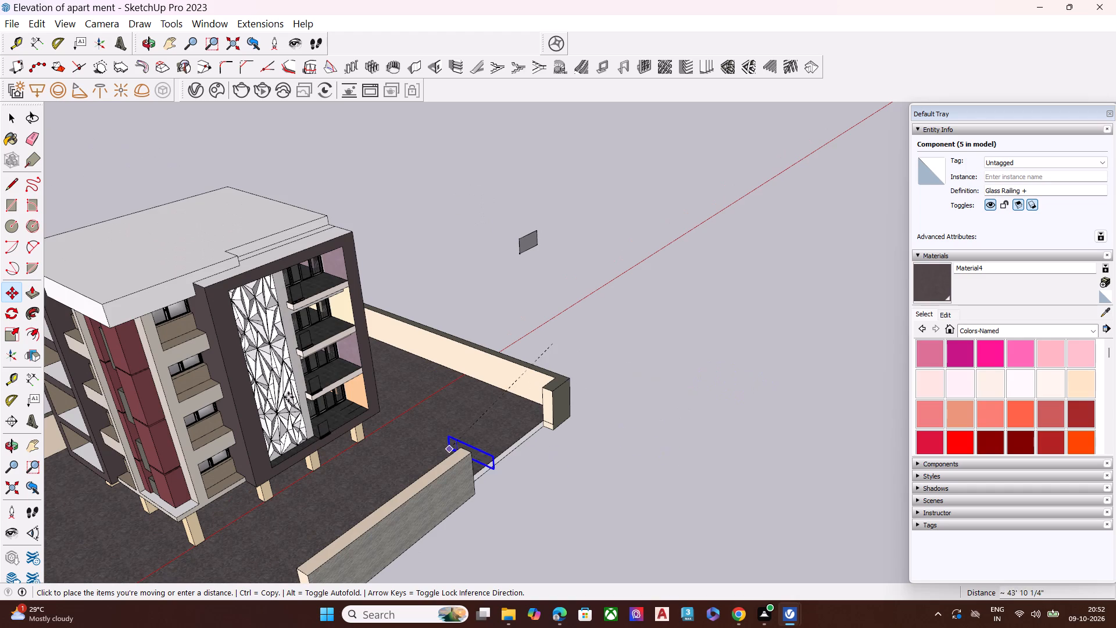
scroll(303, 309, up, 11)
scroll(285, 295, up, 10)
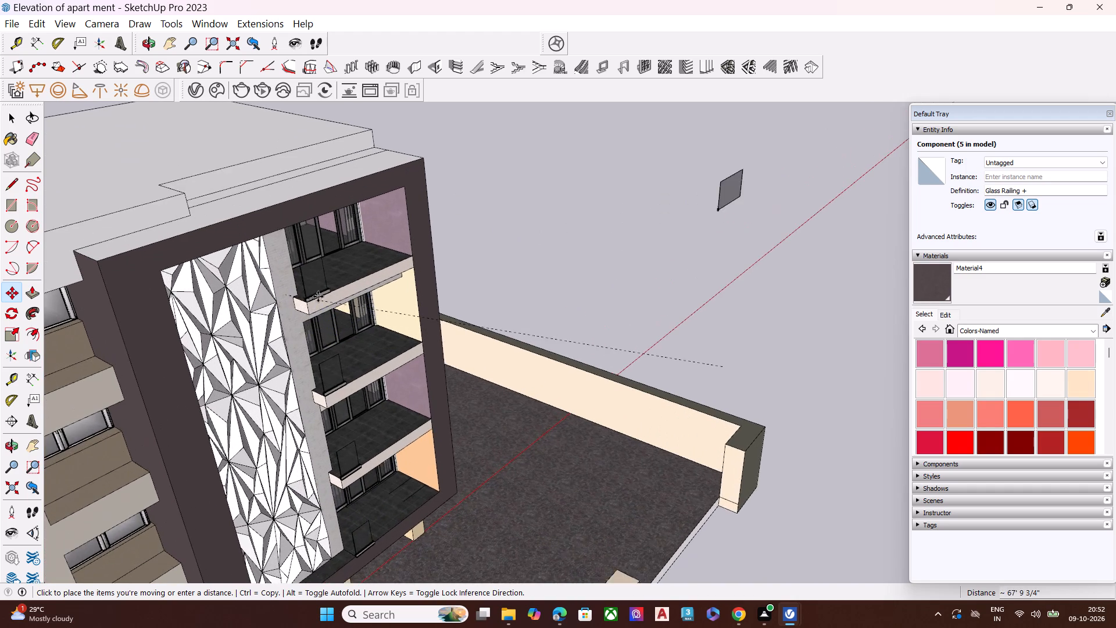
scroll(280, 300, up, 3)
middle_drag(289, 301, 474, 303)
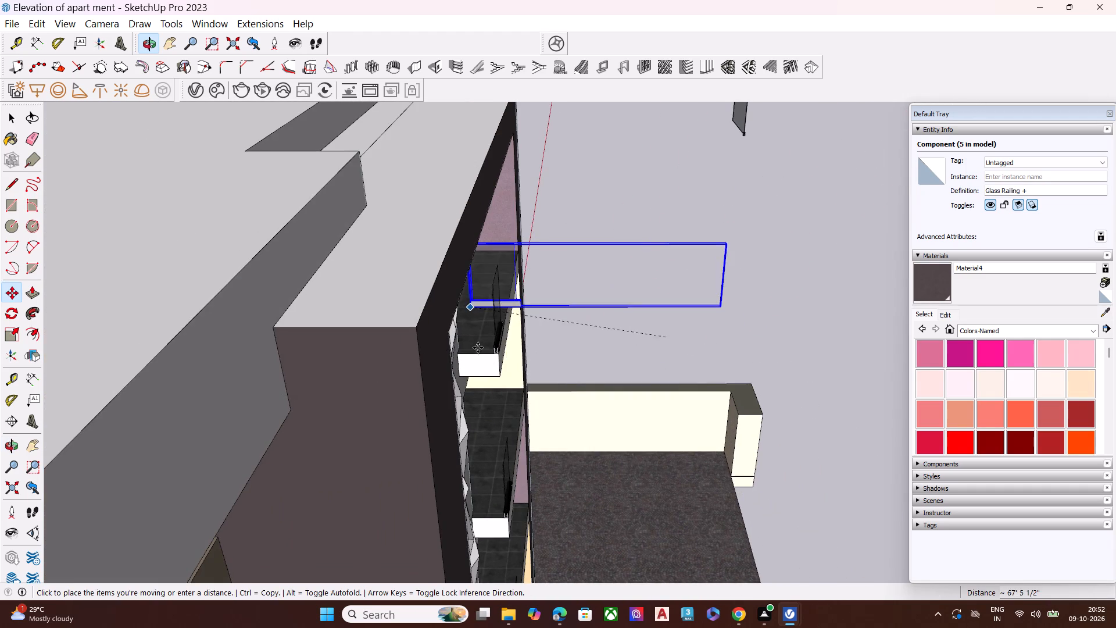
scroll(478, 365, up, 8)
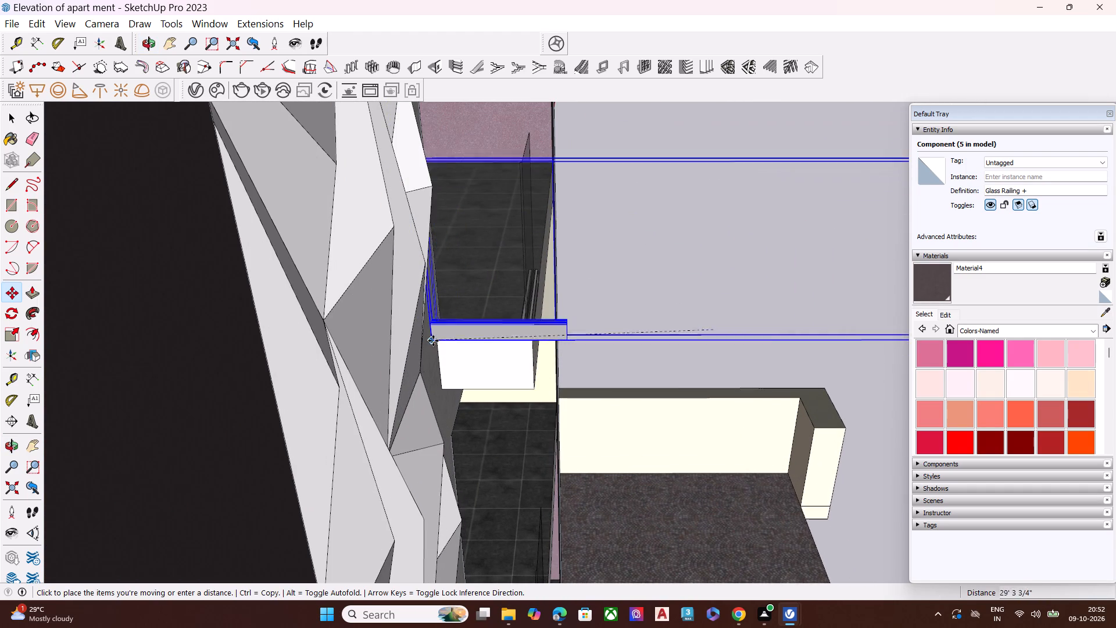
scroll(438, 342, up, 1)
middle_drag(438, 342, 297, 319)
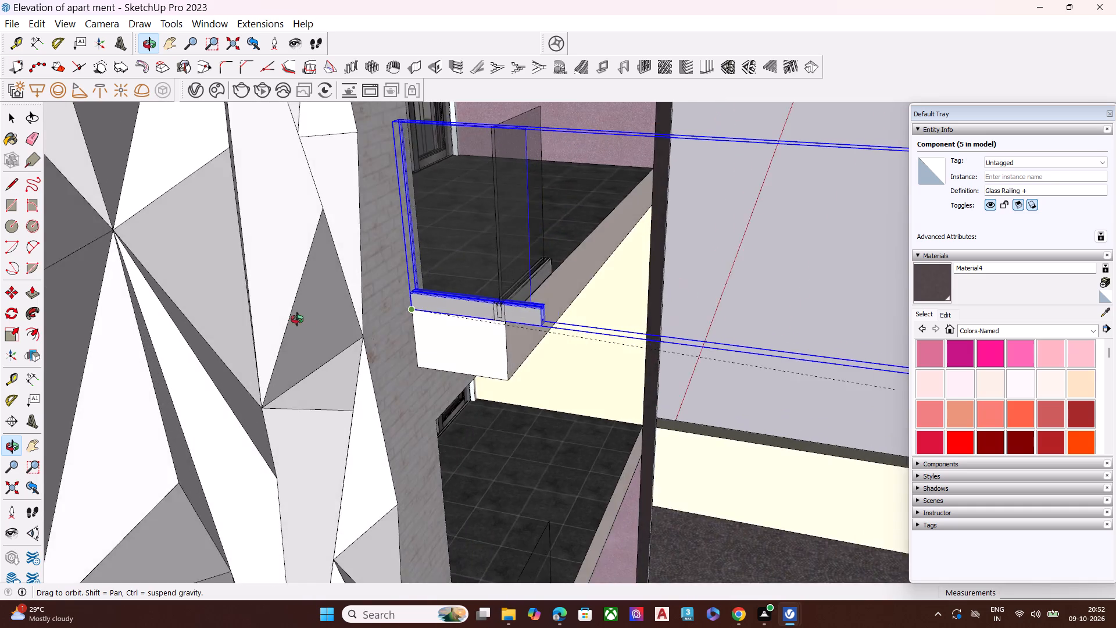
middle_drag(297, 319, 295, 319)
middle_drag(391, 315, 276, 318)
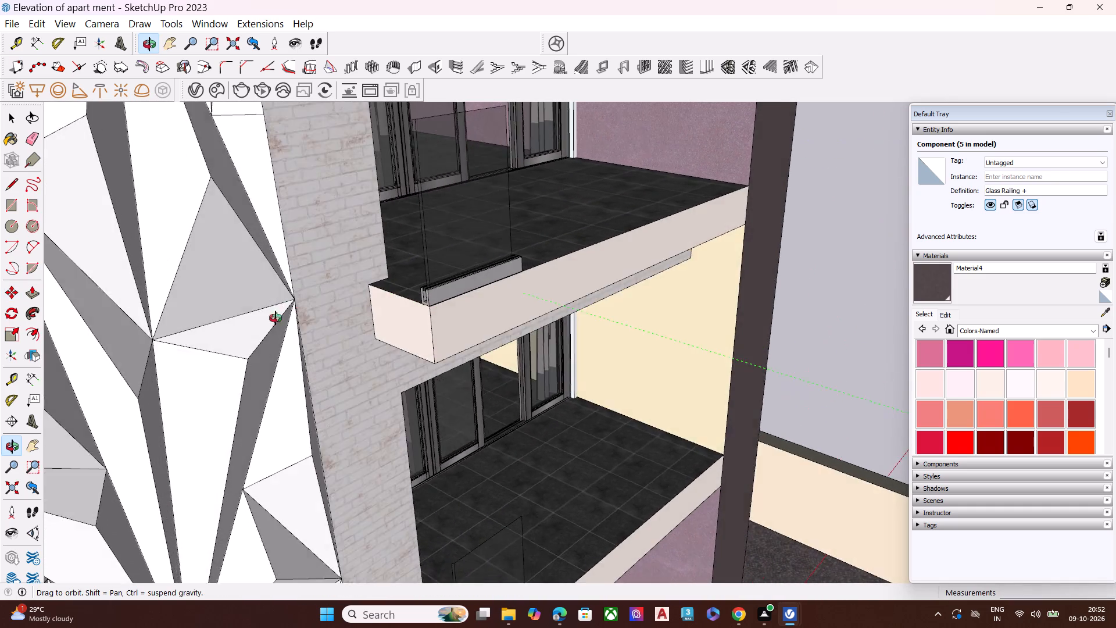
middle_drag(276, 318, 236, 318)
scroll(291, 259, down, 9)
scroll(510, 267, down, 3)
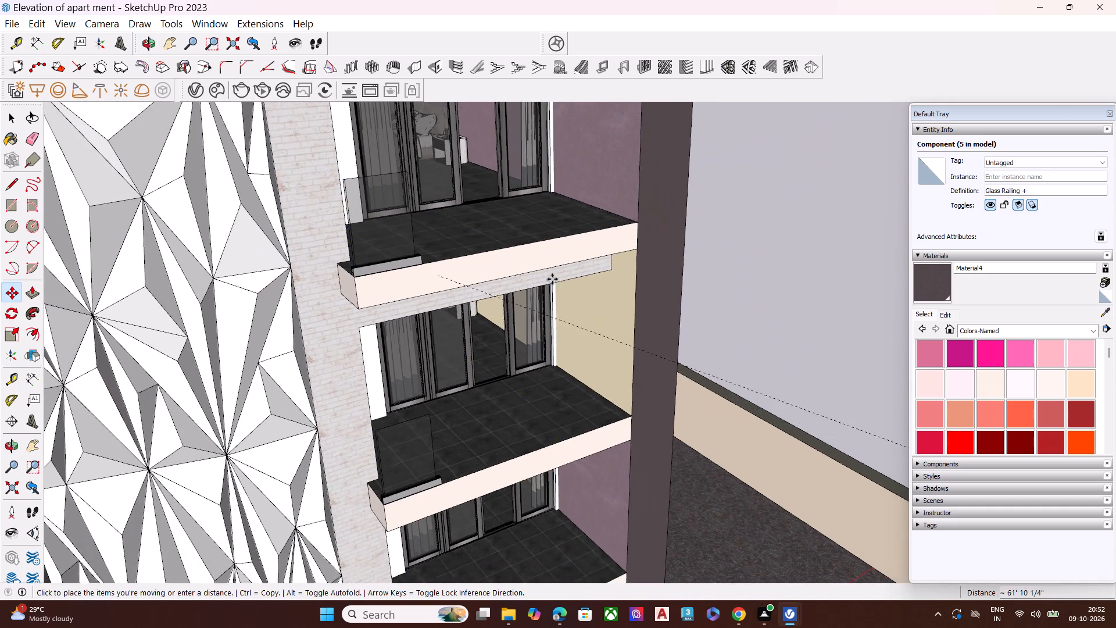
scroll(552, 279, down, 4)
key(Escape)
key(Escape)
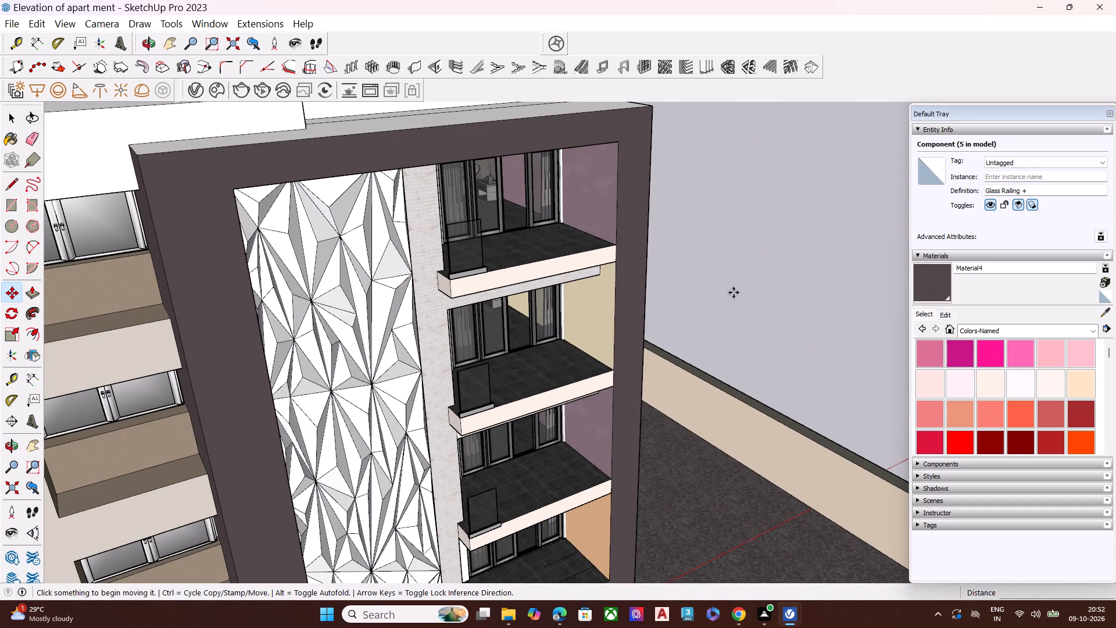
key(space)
Undo the railing rotation and all earlier shortening edits until the balconies have their full-length glass railings back.
key(ctrl+z)
key(ctrl+z)
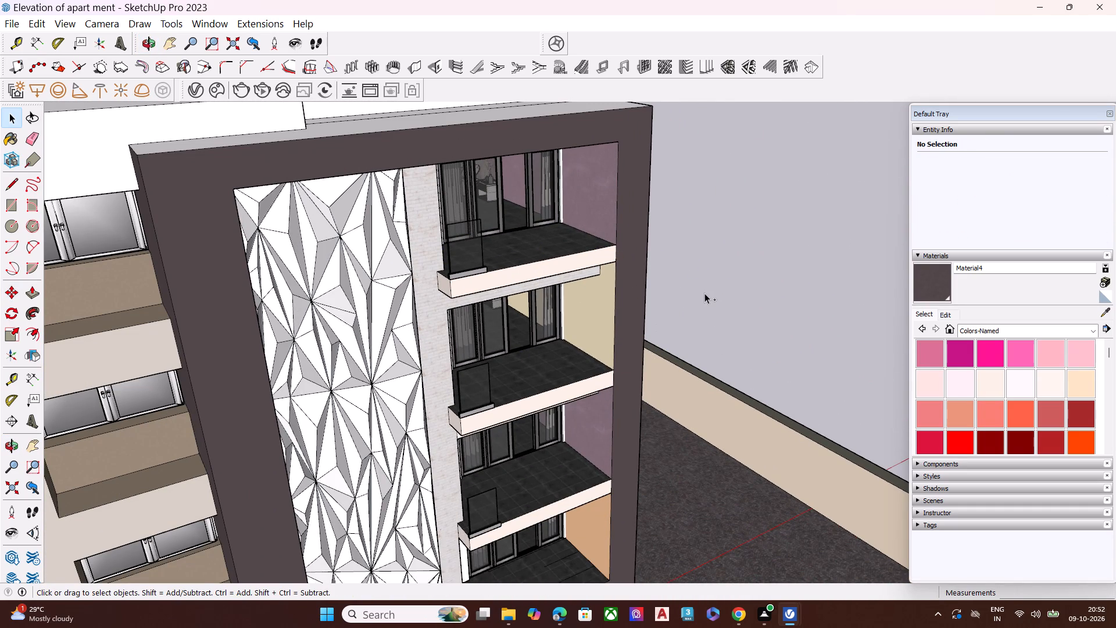
key(ctrl+z)
key(ctrl+z)
key(ctrl+z)
key(ctrl+z)
key(ctrl+z)
key(ctrl+z)
key(ctrl+z)
key(ctrl+z)
key(ctrl+z)
key(ctrl+z)
key(ctrl+z)
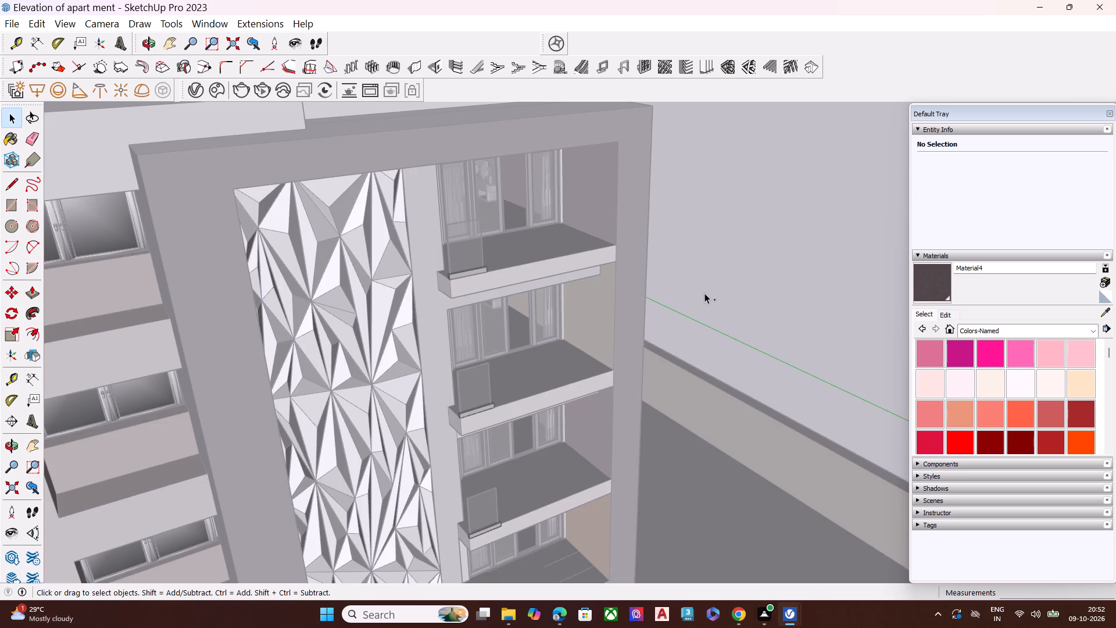
key(ctrl+z)
key(ctrl+z)
key(ctrl+z)
key(ctrl+z)
key(ctrl+z)
key(ctrl+z)
key(ctrl+z)
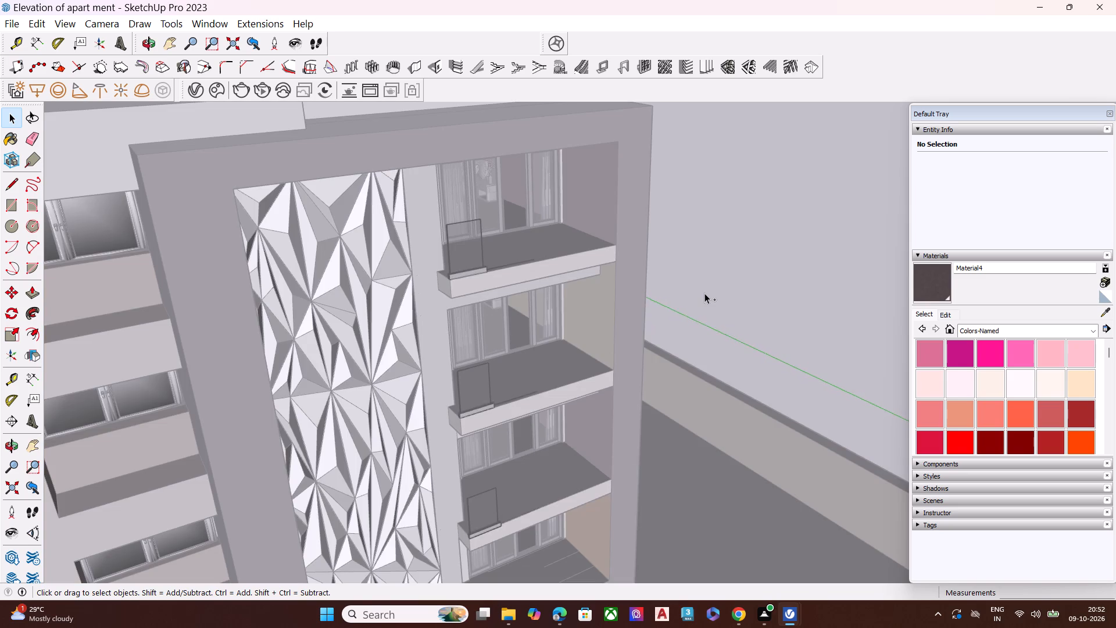
key(ctrl+z)
key(ctrl+z)
key(ctrl+z)
key(ctrl+z)
key(ctrl+z)
key(ctrl+z)
key(ctrl+z)
key(ctrl+z)
key(ctrl+z)
key(ctrl+z)
key(ctrl+z)
key(ctrl+z)
key(ctrl+z)
key(ctrl+z)
key(ctrl+z)
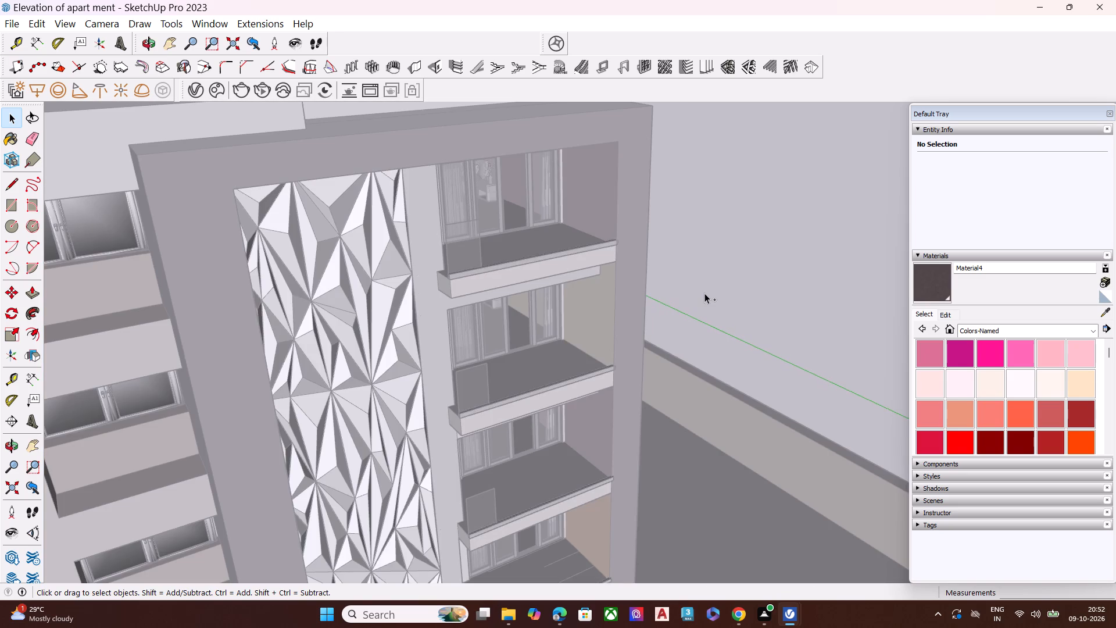
key(ctrl+z)
key(ctrl+z)
key(ctrl+z)
key(ctrl+z)
key(ctrl+z)
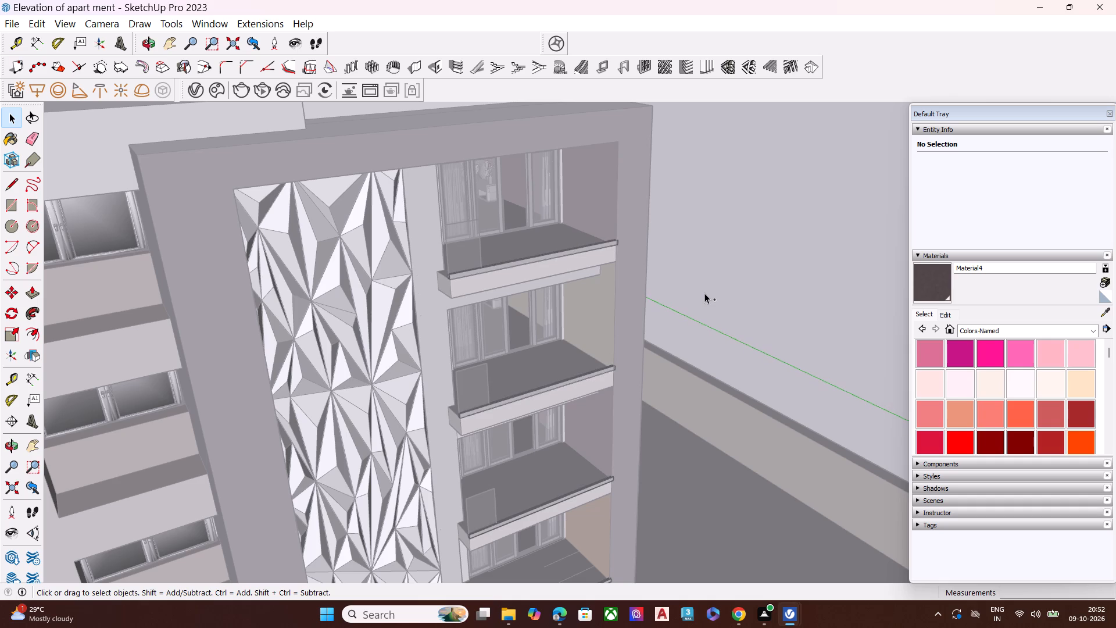
key(ctrl+z)
key(ctrl+z)
key(ctrl+z)
key(ctrl+z)
key(ctrl+z)
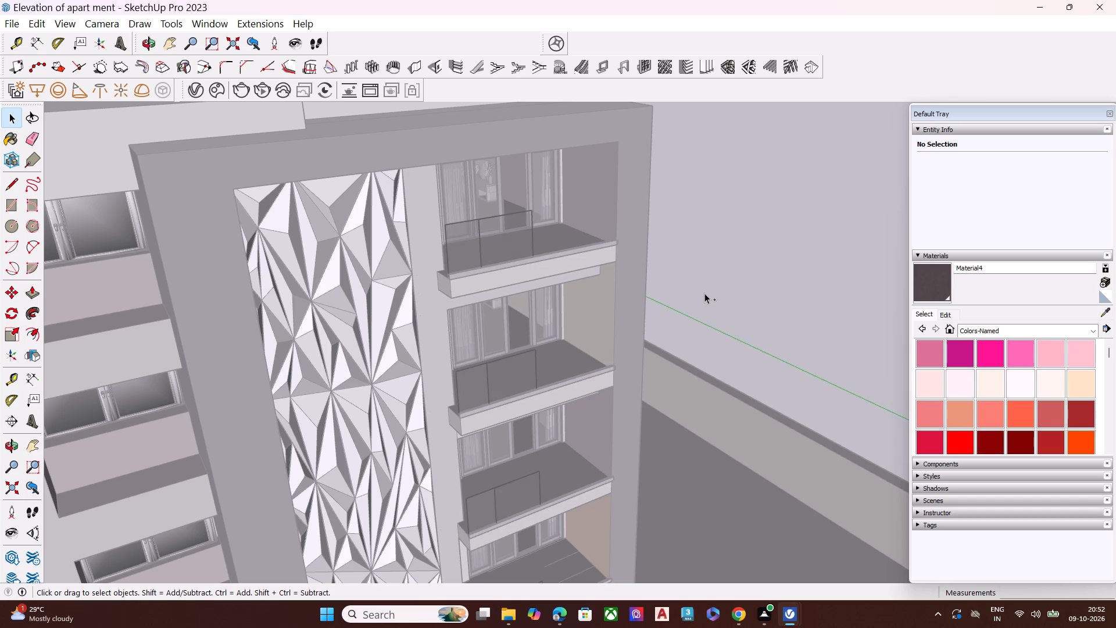
key(ctrl+z)
key(ctrl+z)
key(ctrl+z)
key(ctrl+z)
key(ctrl+z)
key(ctrl+z)
key(ctrl+z)
key(ctrl+z)
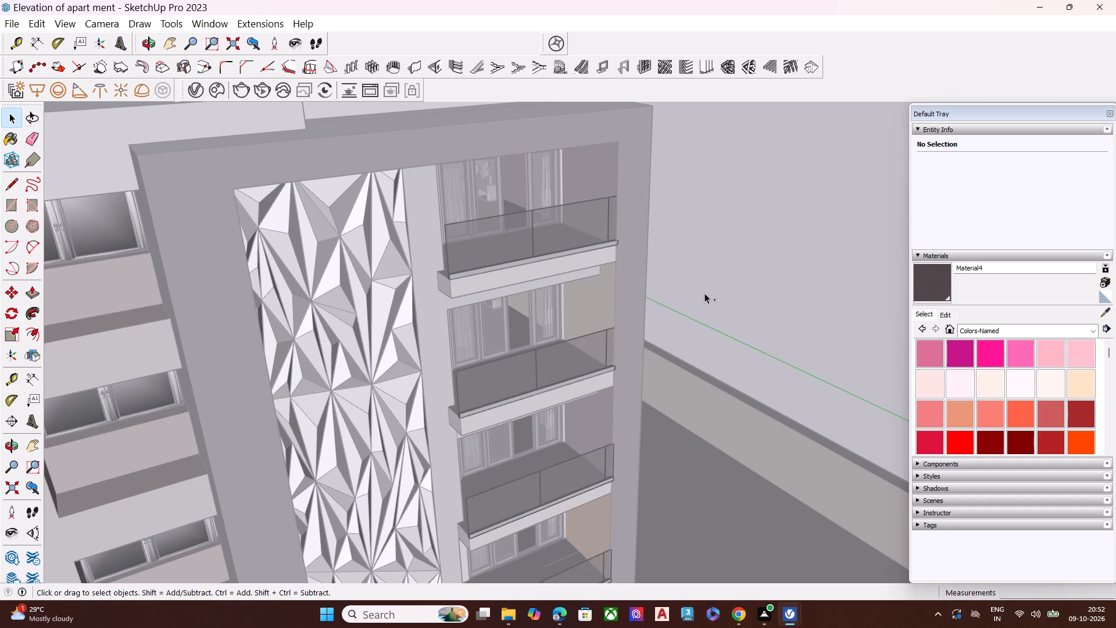
key(ctrl+z)
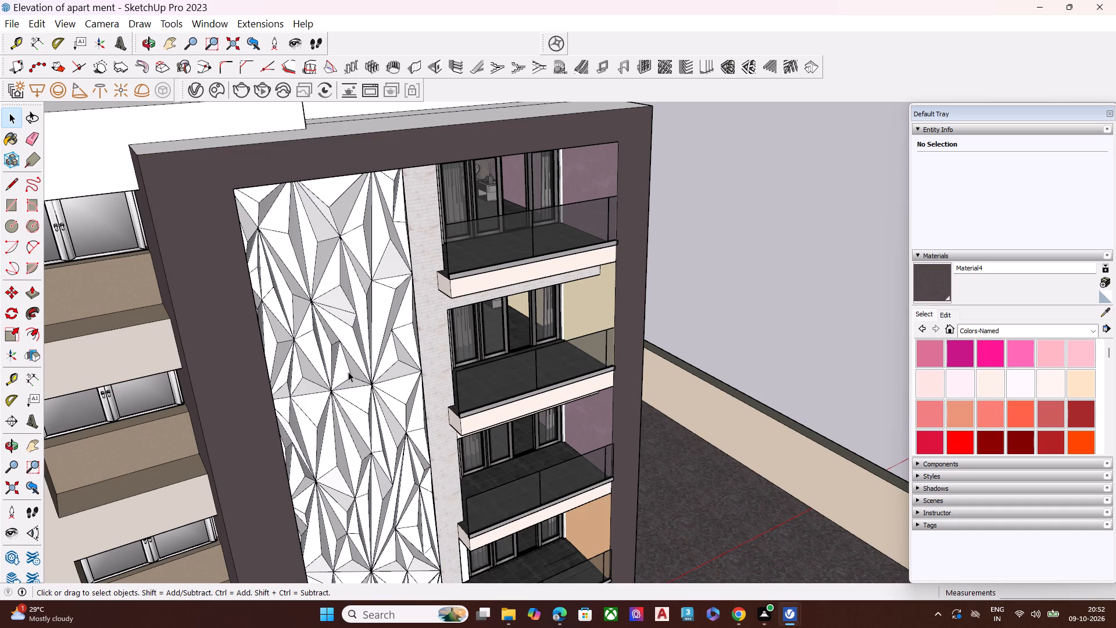
Delete the two spare glass railing pieces, the single-panel one and the two-panel one, standing outside the compound wall.
scroll(316, 357, down, 14)
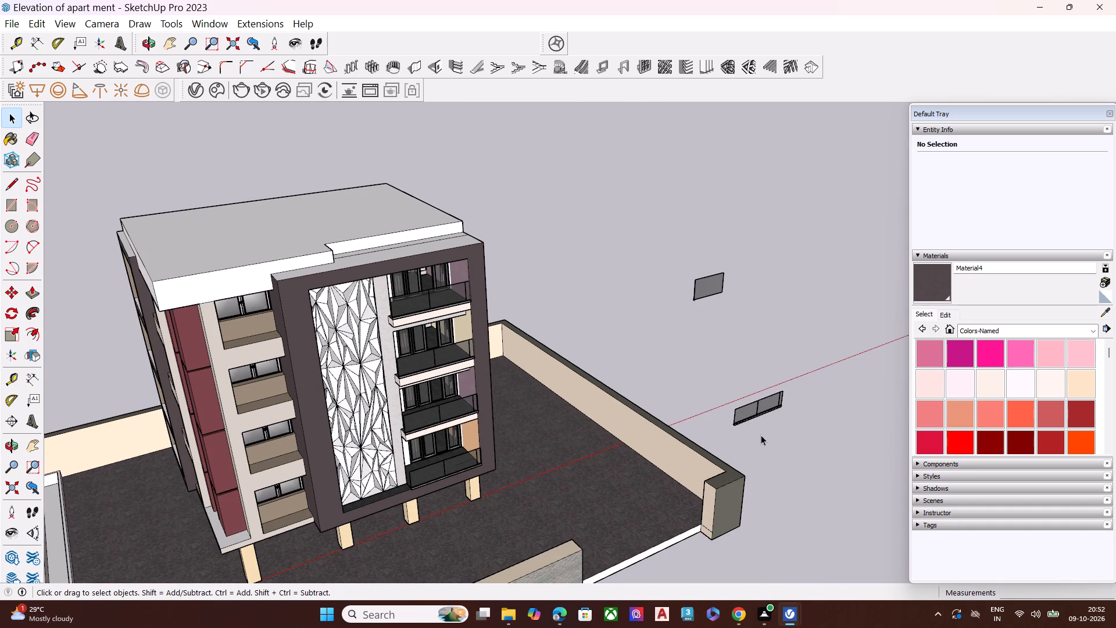
middle_drag(761, 435, 731, 454)
scroll(754, 445, up, 1)
drag(822, 434, 814, 421)
drag(666, 246, 749, 288)
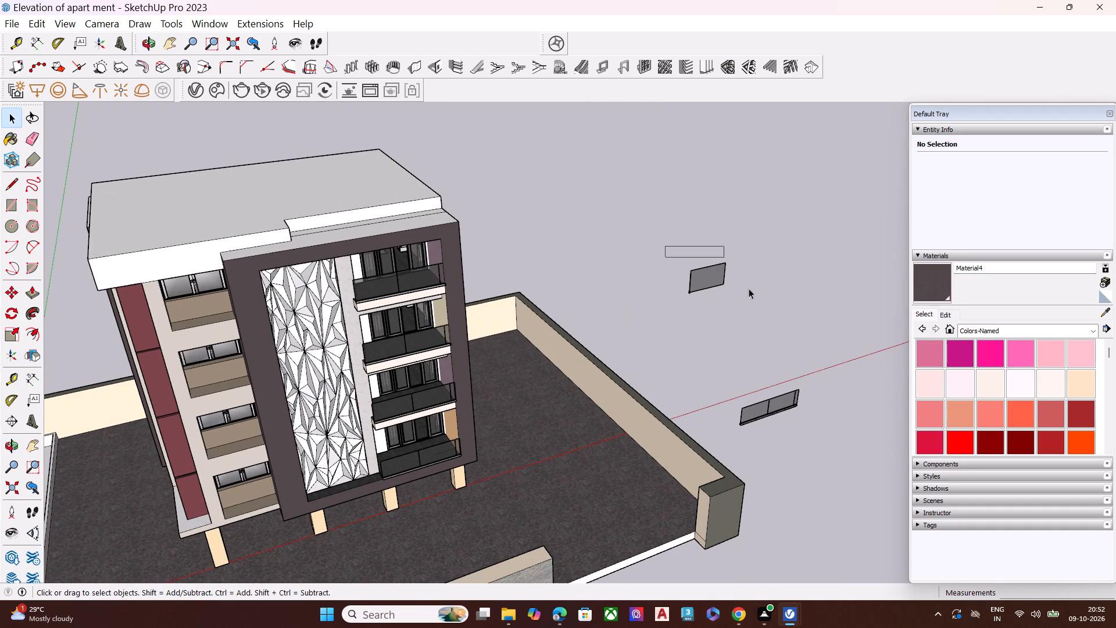
drag(749, 288, 834, 373)
key(Delete)
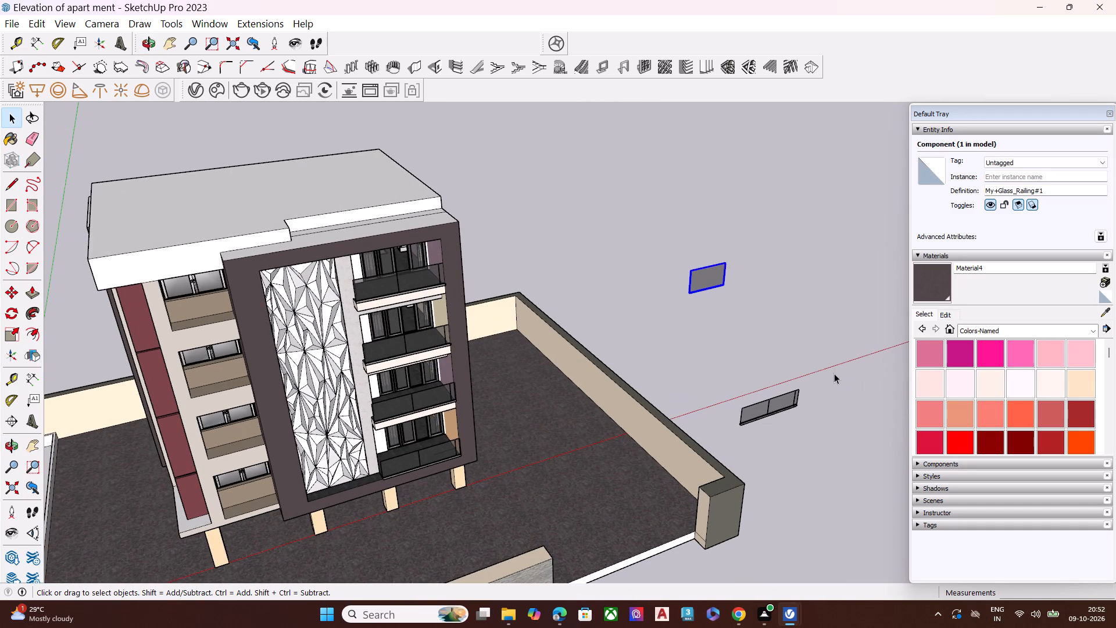
scroll(807, 399, down, 1)
middle_drag(779, 422, 643, 481)
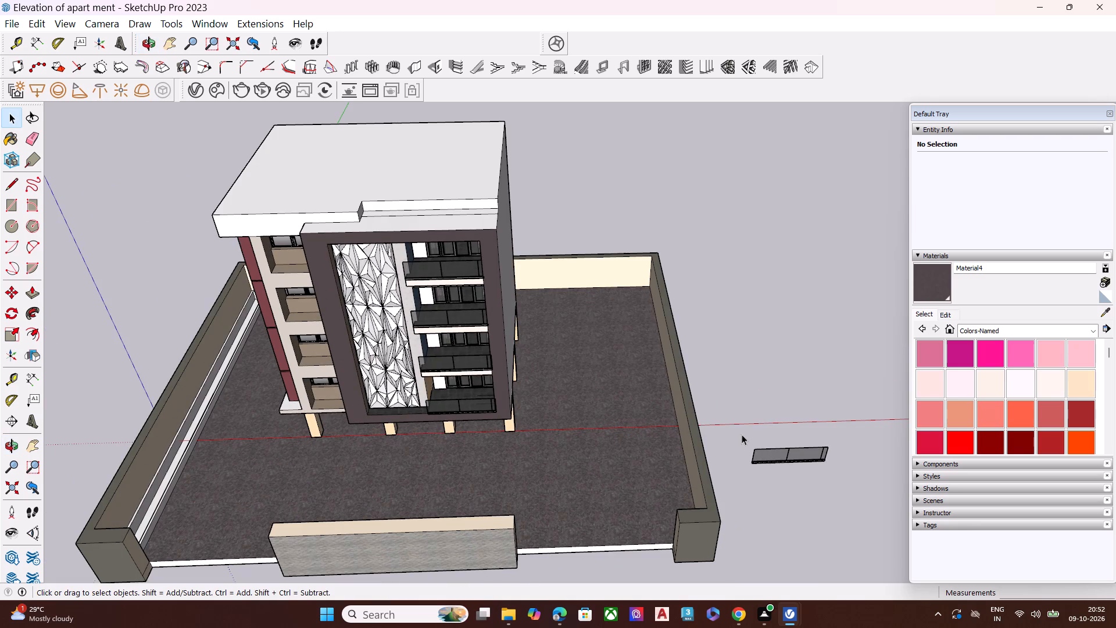
drag(742, 434, 875, 489)
key(Delete)
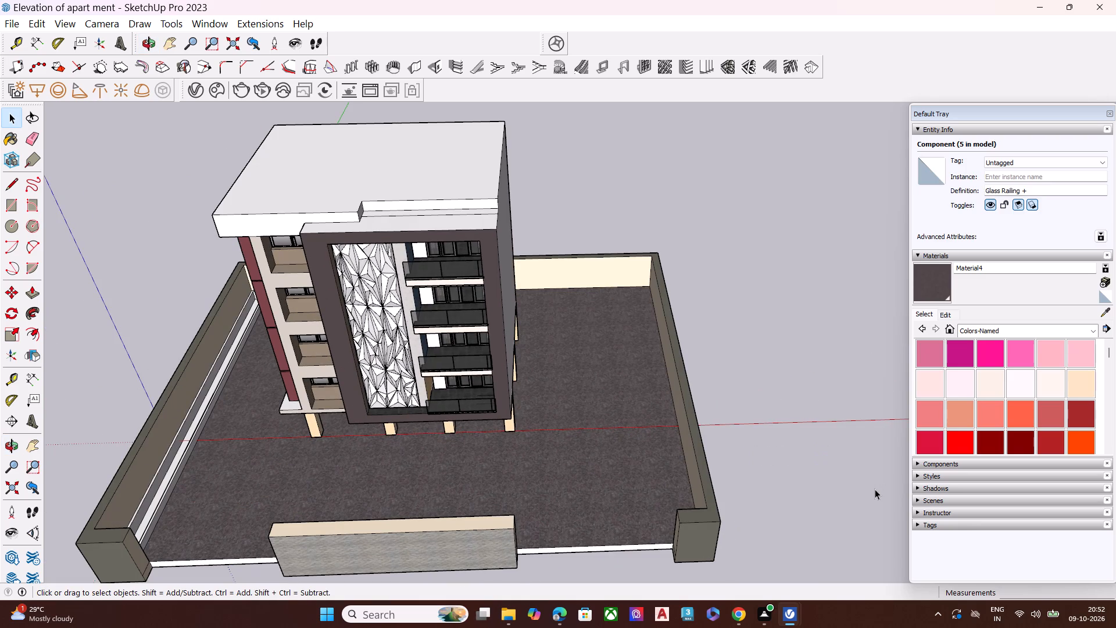
Import My+Glass_Railing.skp from the Downloads folder and place it on open ground outside the compound wall.
middle_drag(449, 333, 644, 235)
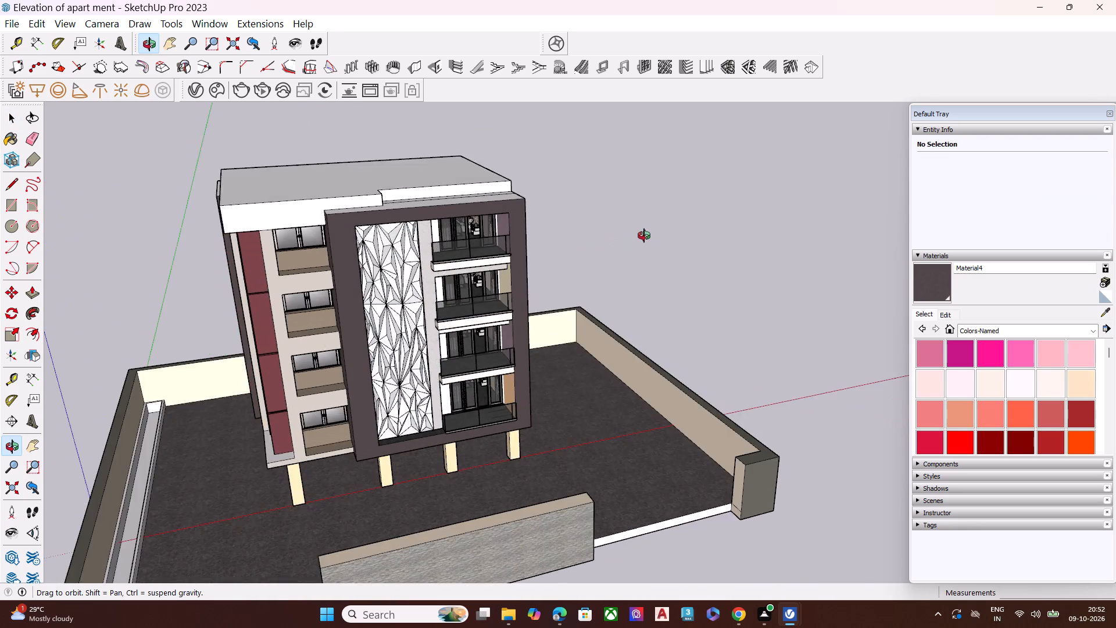
middle_drag(644, 235, 651, 233)
scroll(638, 235, up, 1)
scroll(508, 219, down, 7)
scroll(516, 284, up, 6)
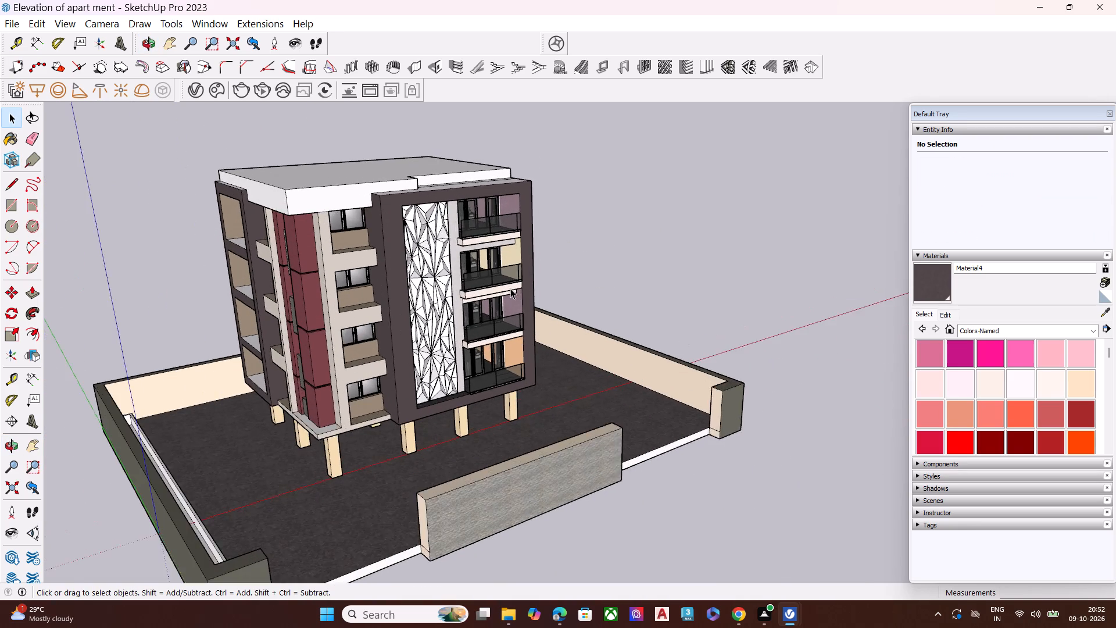
scroll(510, 288, up, 2)
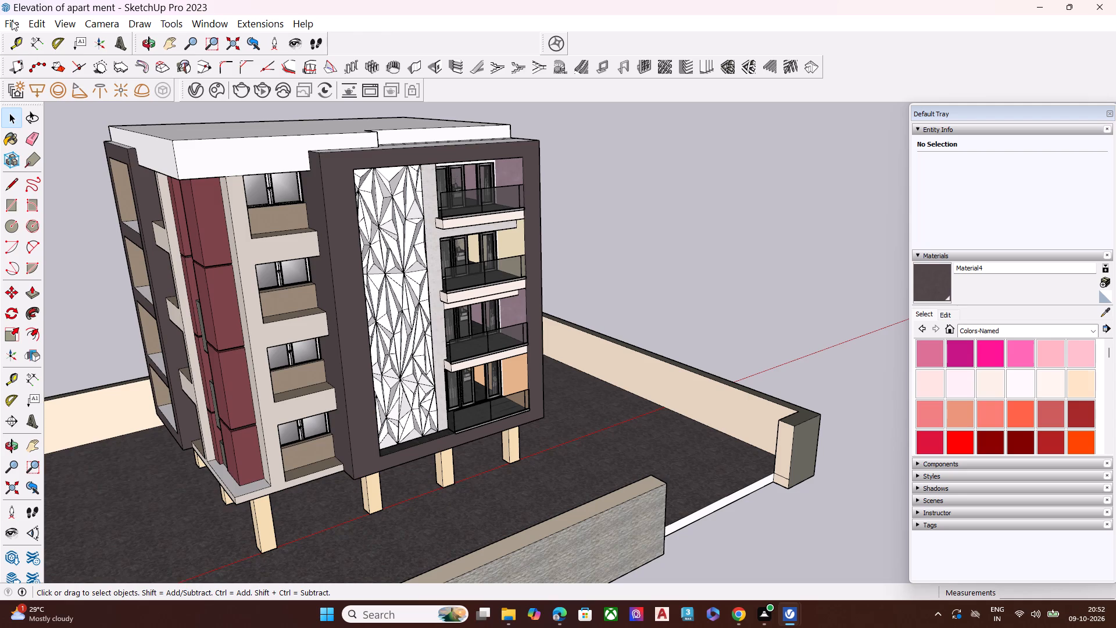
click(12, 20)
click(73, 271)
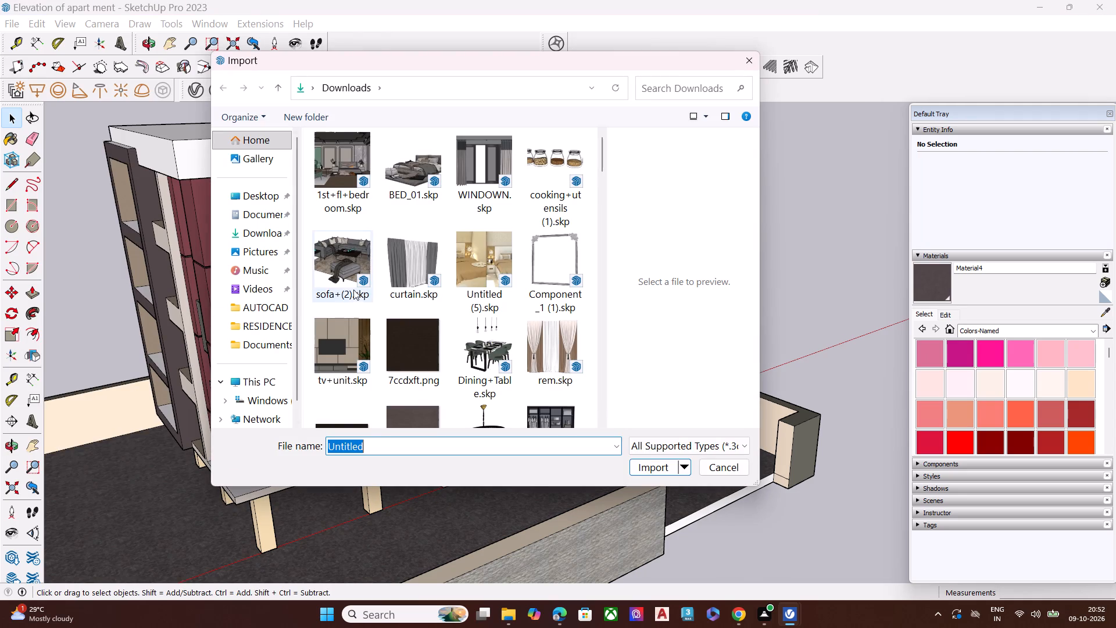
scroll(487, 317, down, 7)
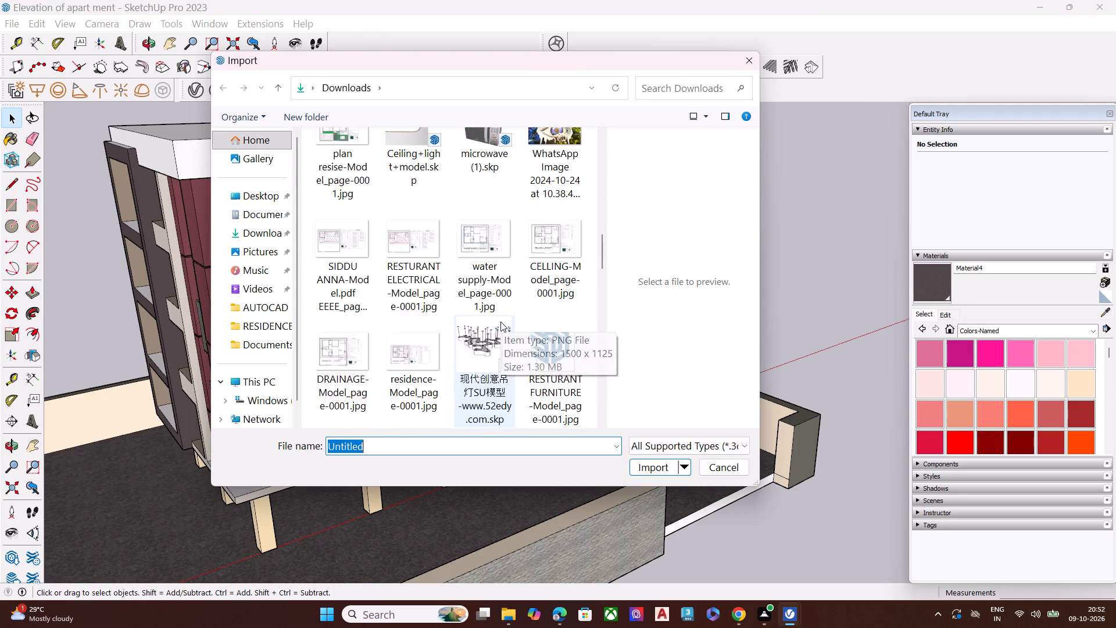
scroll(507, 307, down, 7)
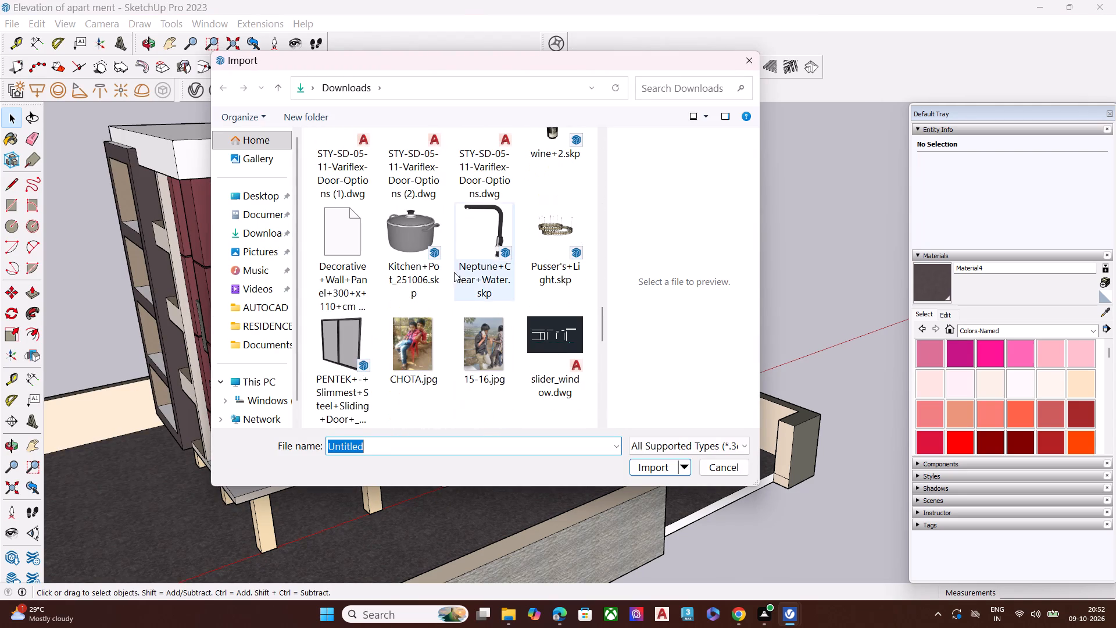
scroll(304, 284, down, 5)
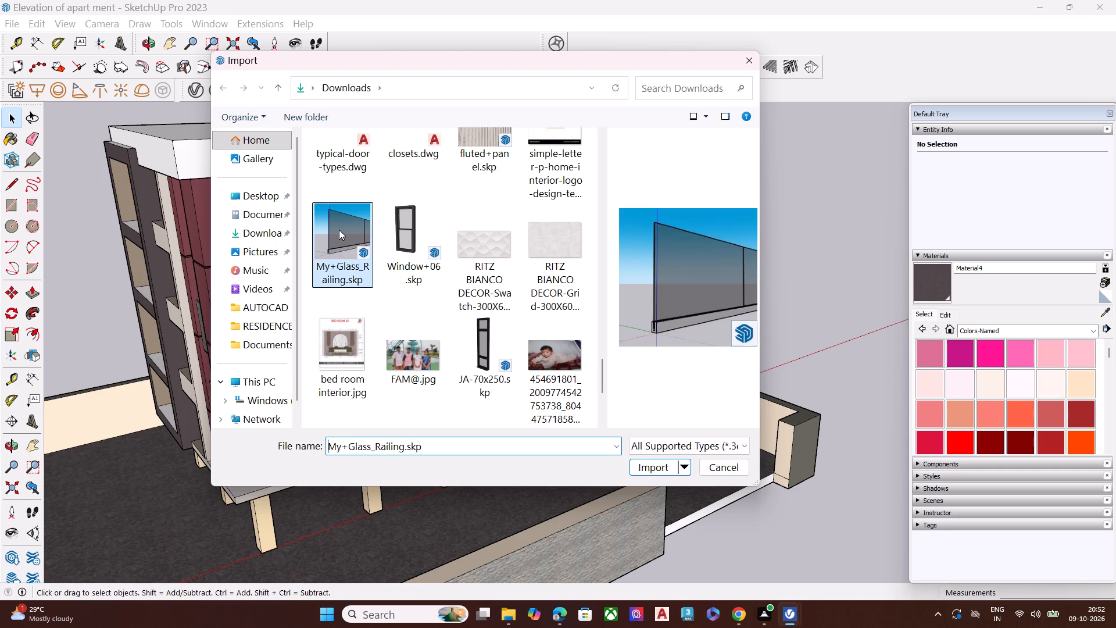
click(339, 230)
click(667, 468)
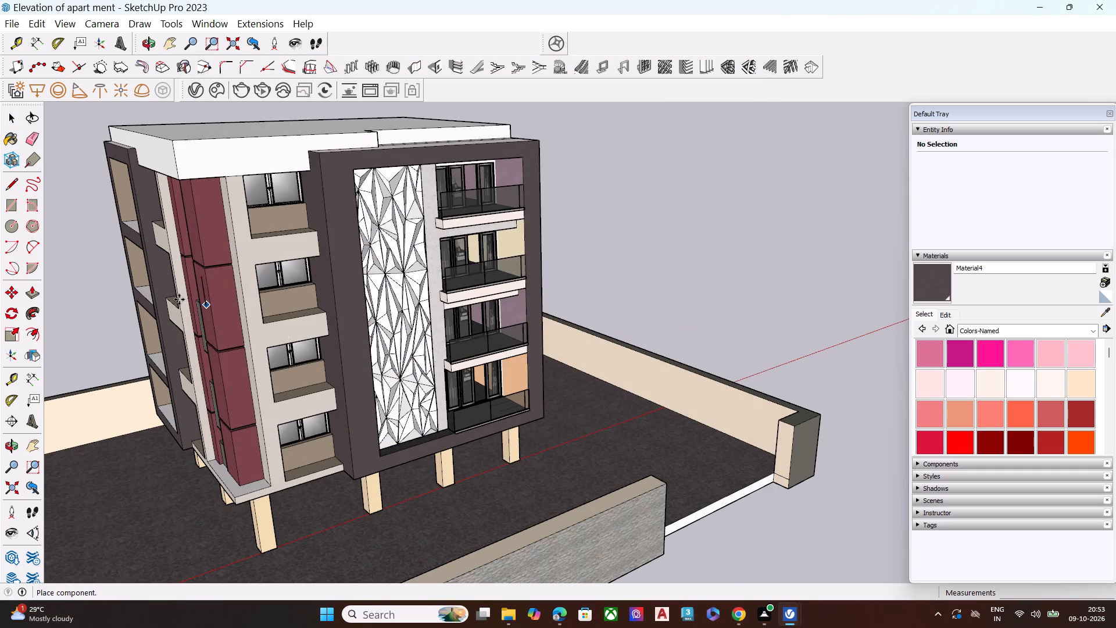
scroll(179, 299, down, 6)
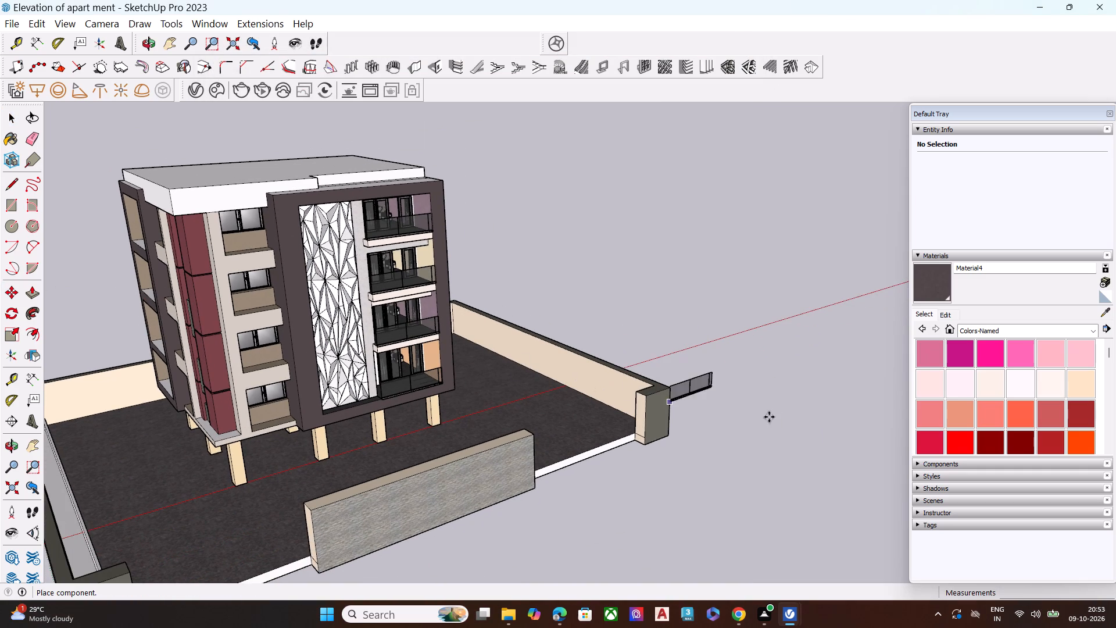
click(775, 430)
Explode the outer component of the newly placed glass railing.
scroll(808, 436, up, 9)
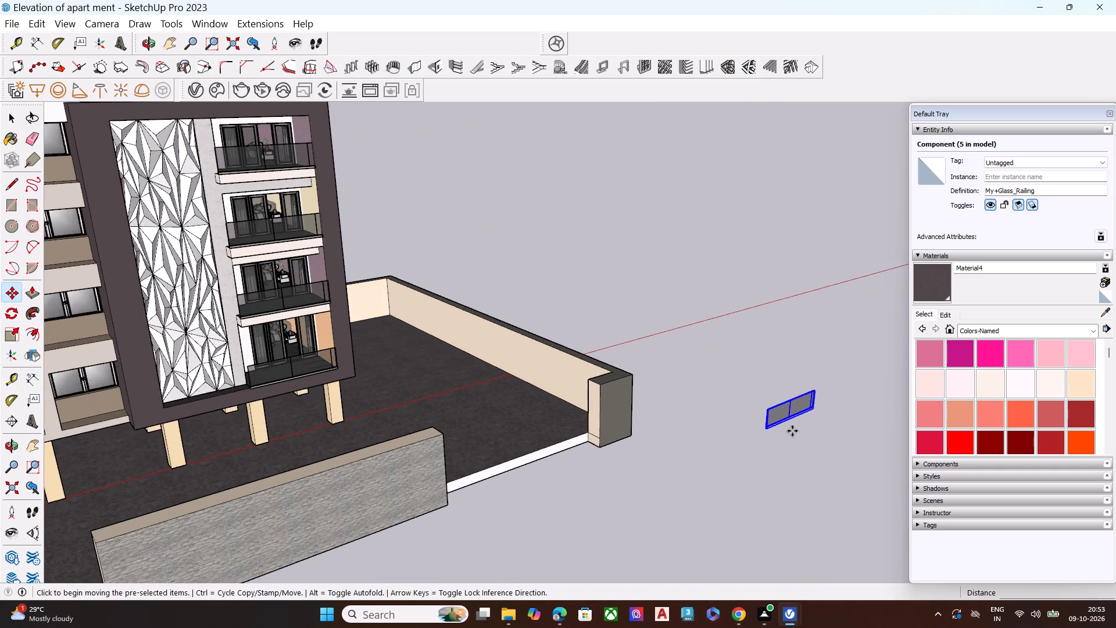
scroll(792, 431, up, 13)
middle_drag(815, 444, 725, 416)
scroll(695, 422, up, 9)
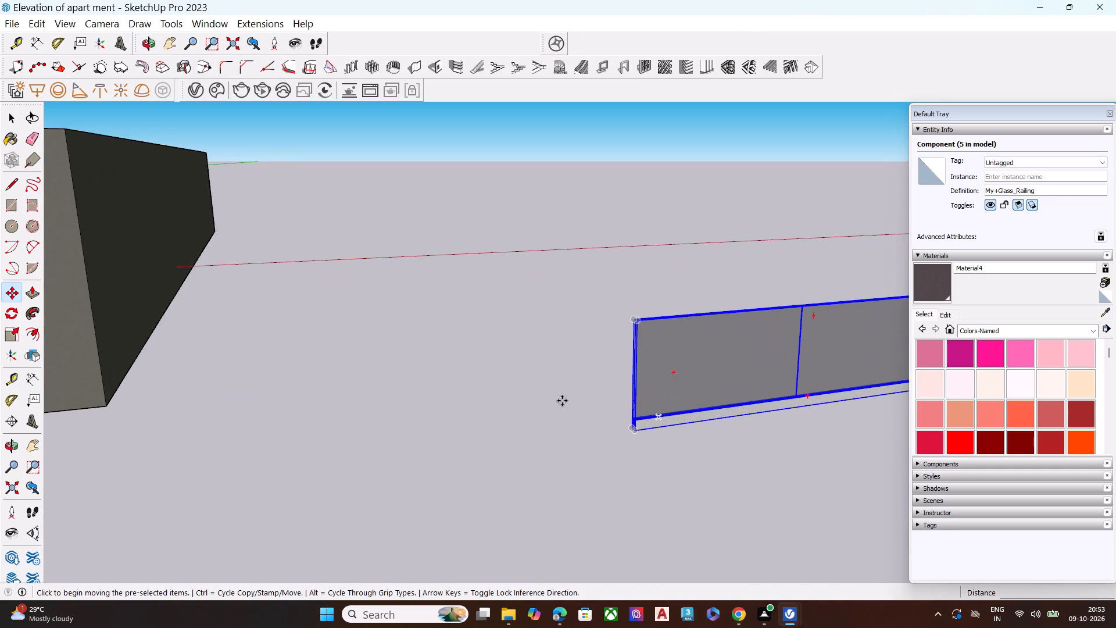
scroll(513, 402, down, 6)
scroll(720, 381, up, 8)
right_click(693, 390)
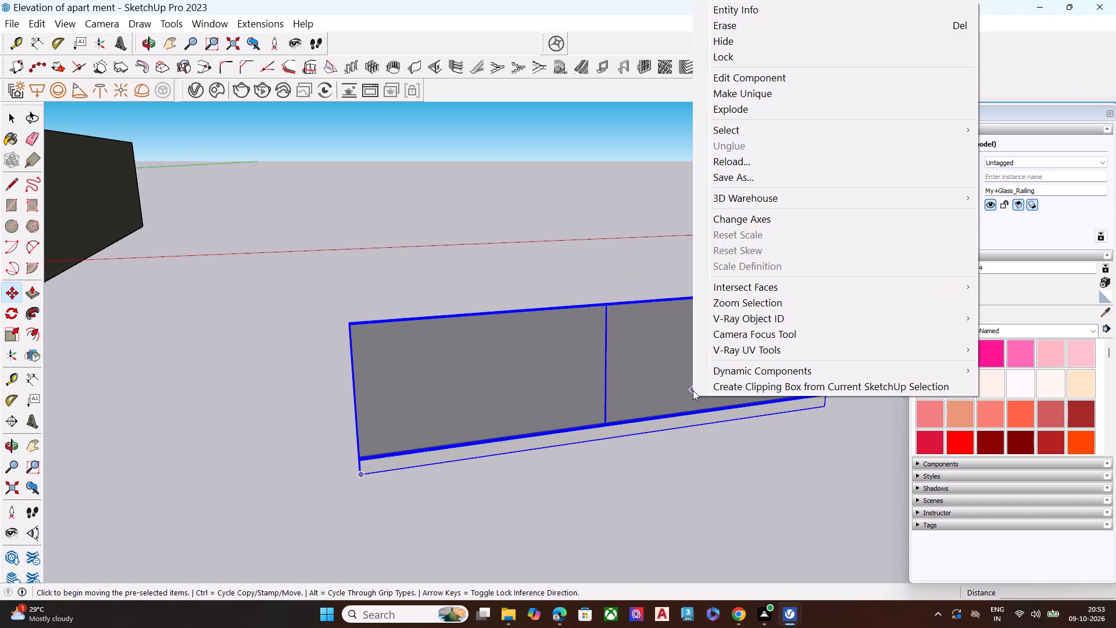
click(735, 110)
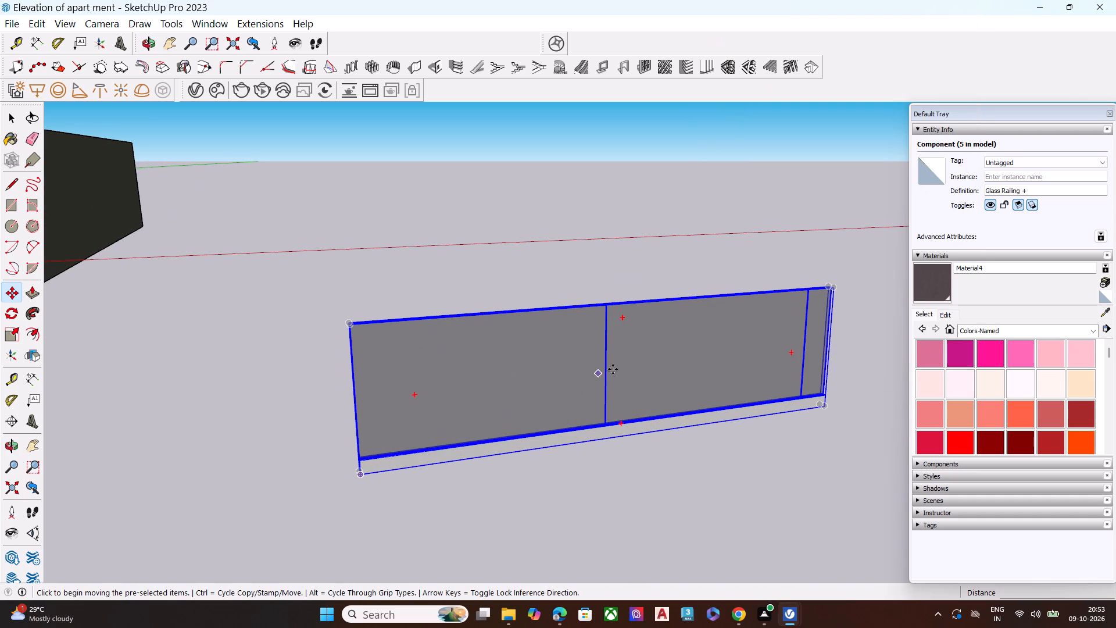
Open the Glass Railing component and delete its second sheet glass panel.
click(632, 363)
key(space)
click(639, 372)
double_click(639, 372)
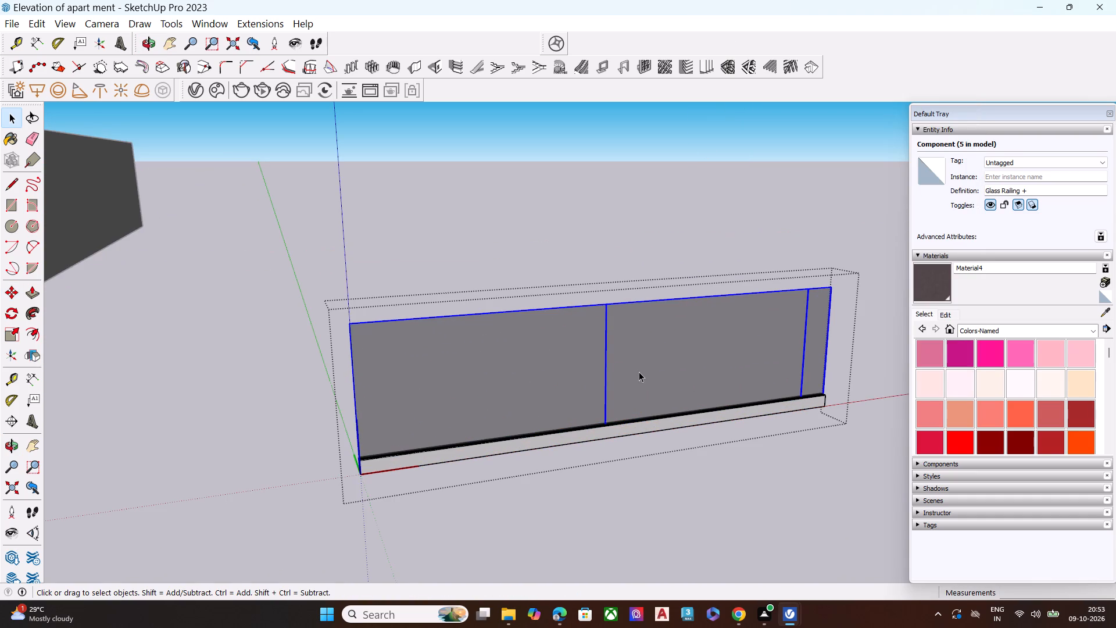
click(678, 367)
double_click(679, 367)
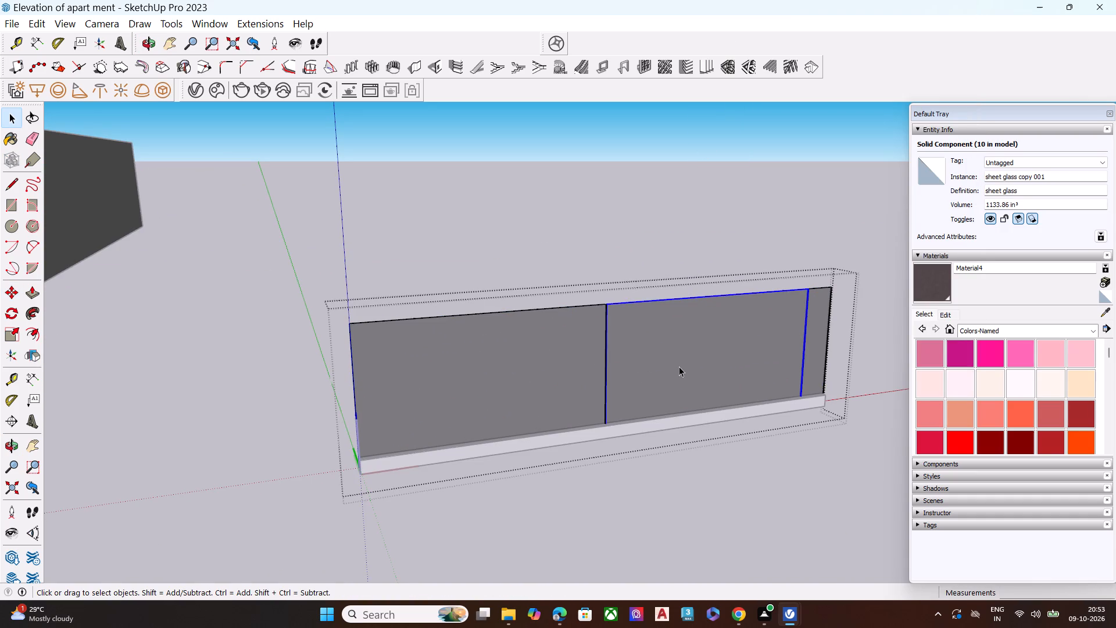
key(Delete)
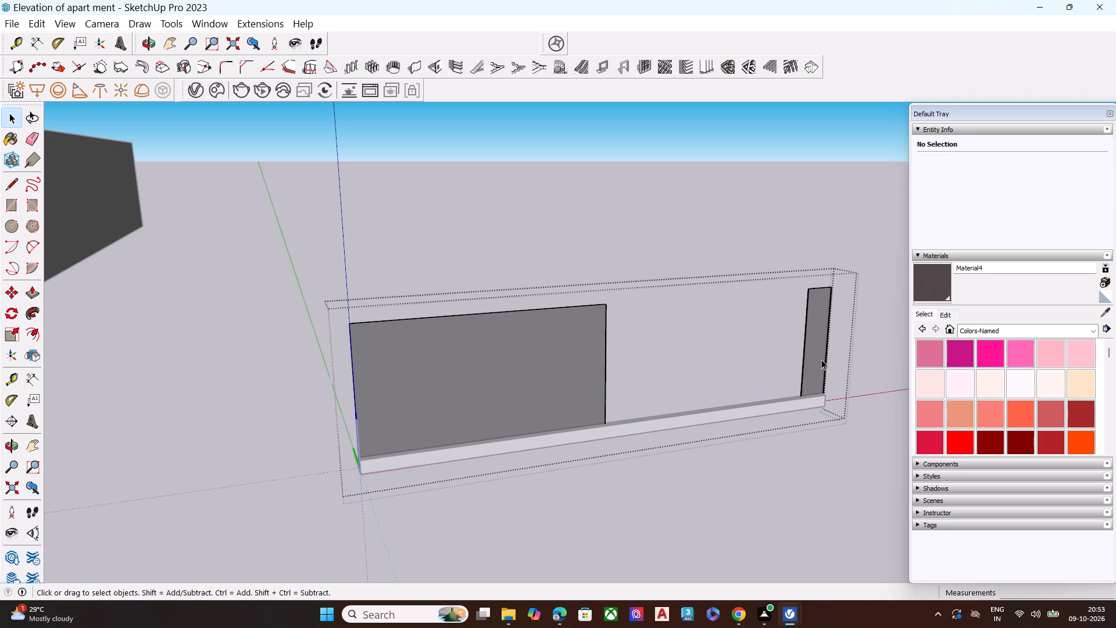
Delete the narrow glass panel at the far end of the railing, keeping only the first large panel.
double_click(817, 359)
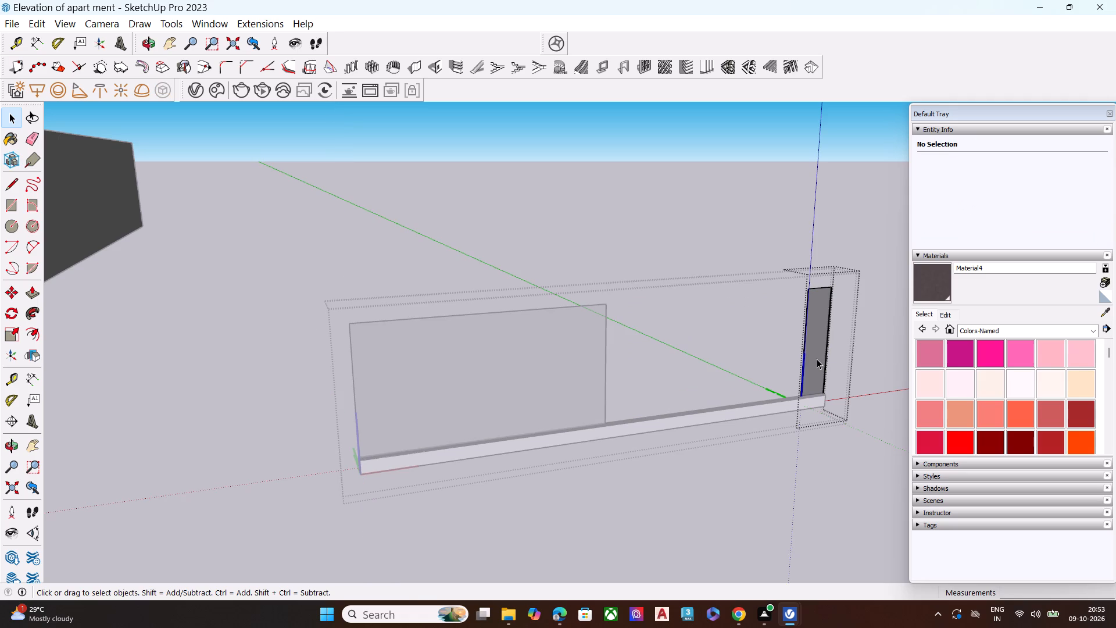
key(Delete)
click(761, 490)
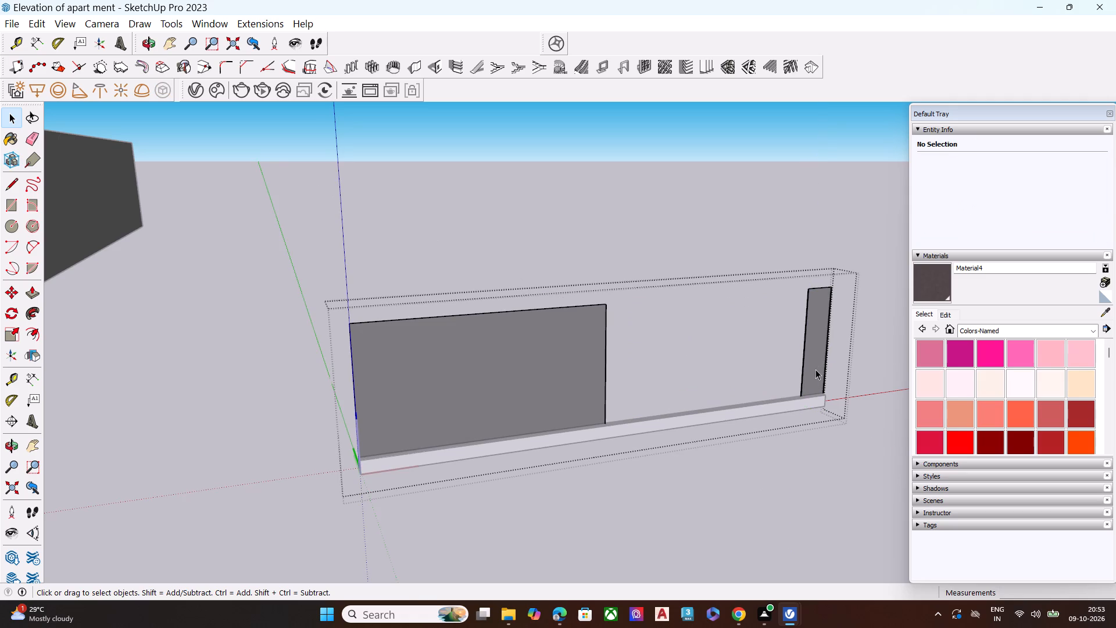
double_click(815, 369)
click(649, 405)
click(835, 375)
click(821, 377)
key(Delete)
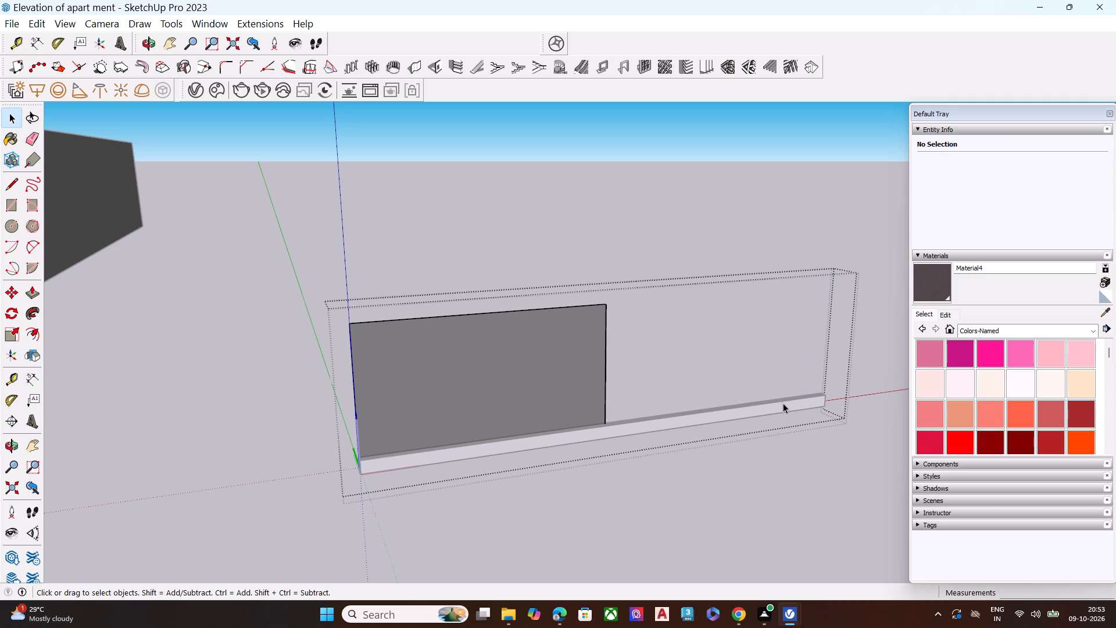
Open the base rail and scale it along its length by 0.50, towards the end of the remaining glass panel.
click(783, 403)
double_click(785, 406)
key(s)
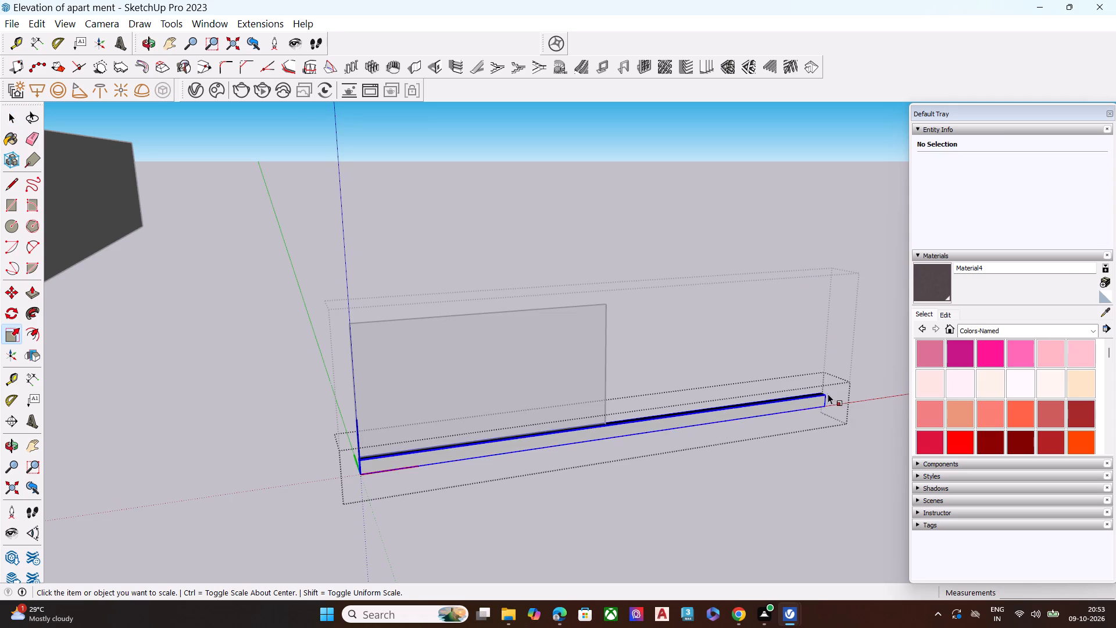
scroll(830, 392, up, 16)
key(s)
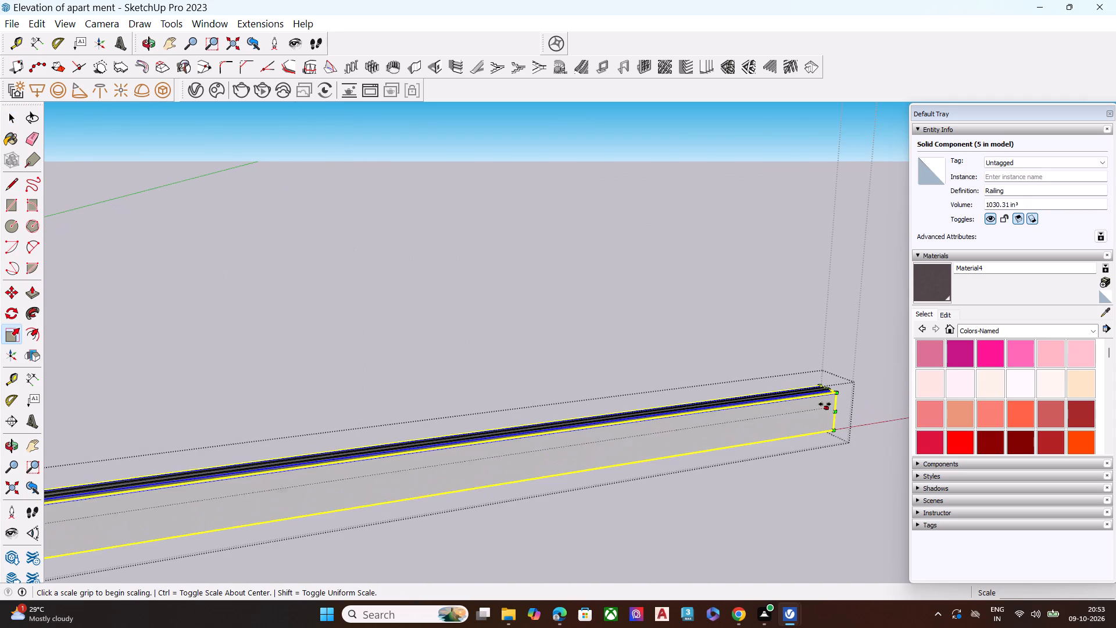
scroll(835, 402, up, 9)
middle_drag(809, 380, 752, 577)
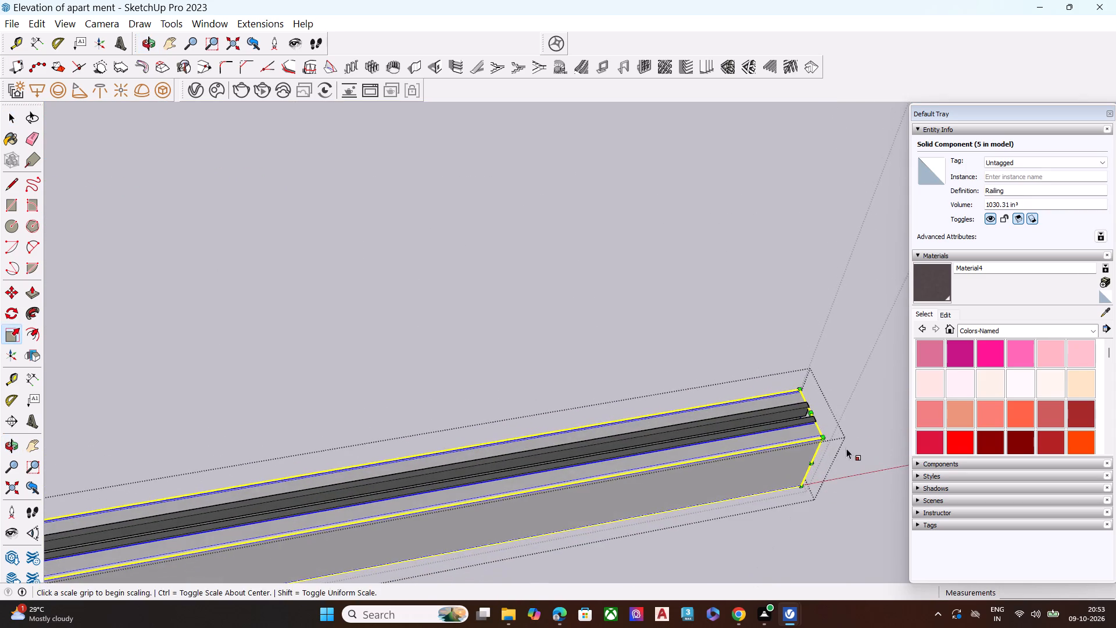
middle_drag(845, 425, 764, 435)
middle_drag(788, 483, 673, 401)
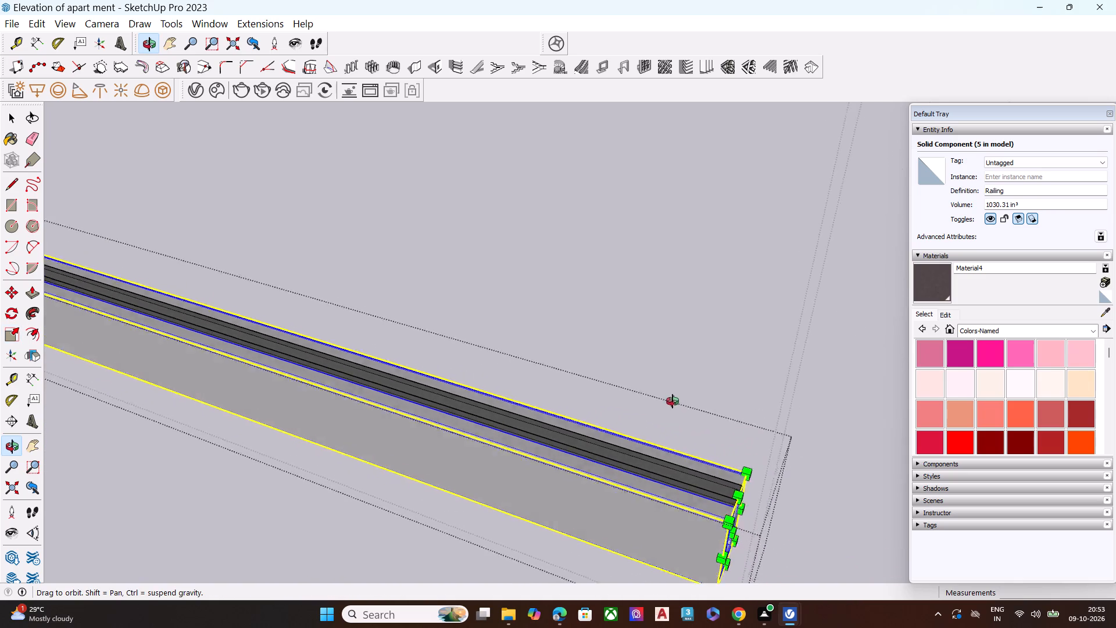
middle_drag(673, 401, 702, 370)
scroll(716, 437, up, 1)
click(757, 522)
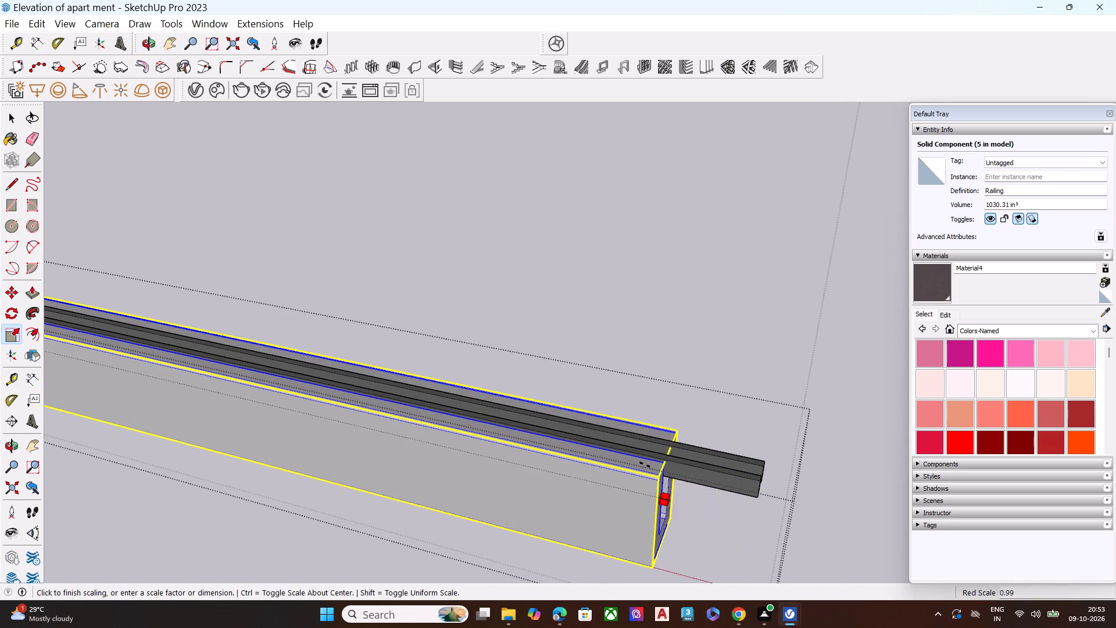
scroll(624, 400, down, 14)
scroll(703, 394, up, 2)
scroll(703, 394, down, 6)
scroll(767, 389, down, 4)
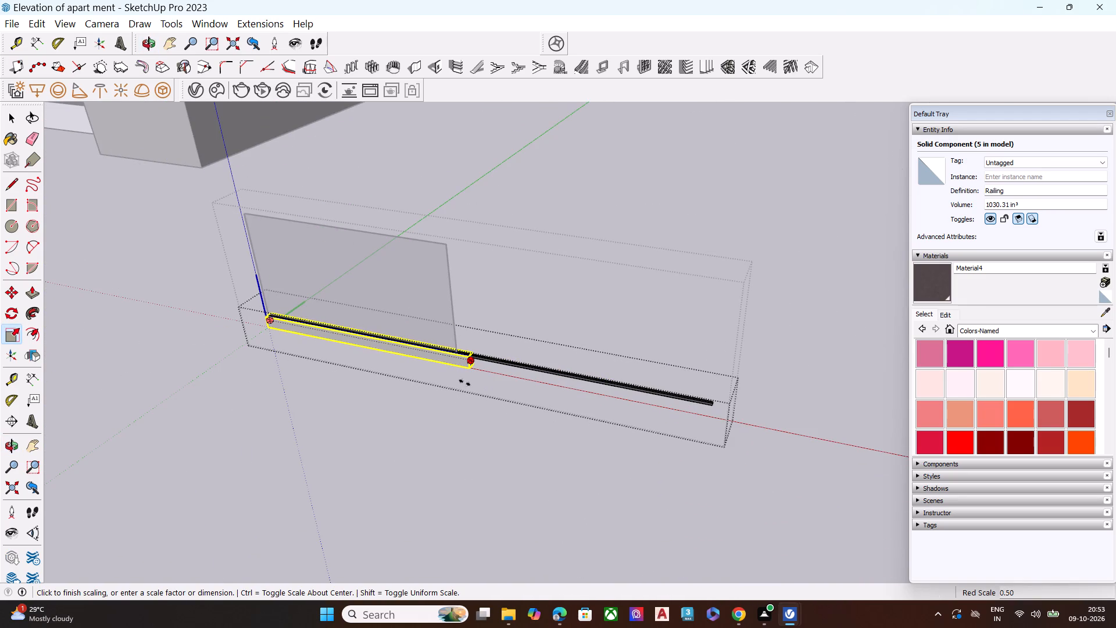
scroll(464, 360, up, 10)
click(448, 348)
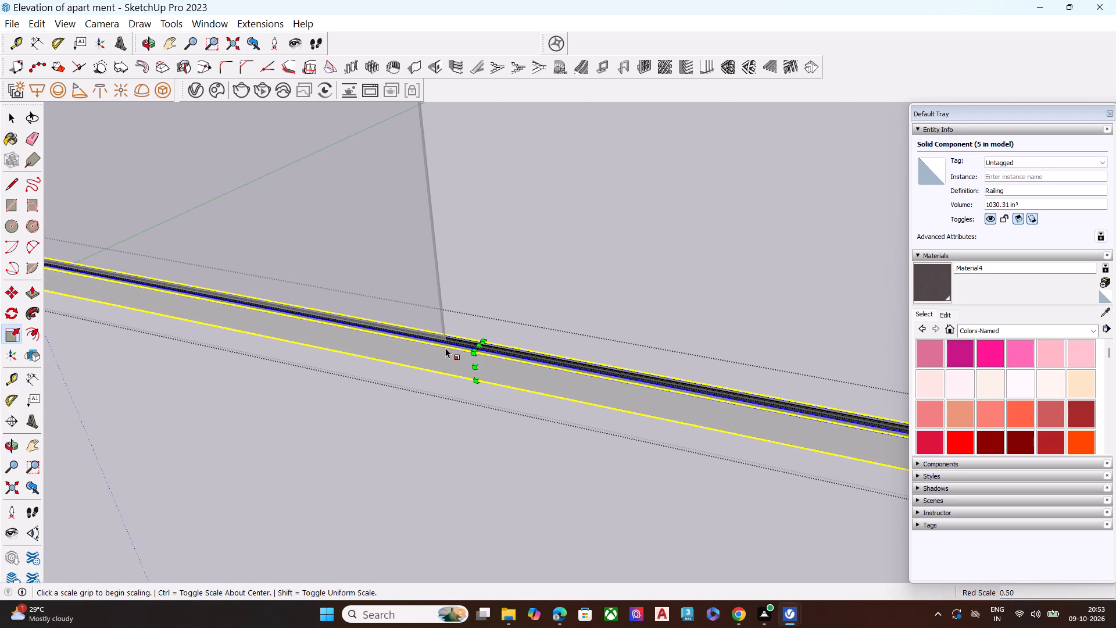
Undo the base rail scaling and glass panel deletions inside the shared railing component, back to the intact glass railing.
scroll(415, 348, down, 8)
scroll(586, 367, down, 20)
scroll(586, 367, down, 4)
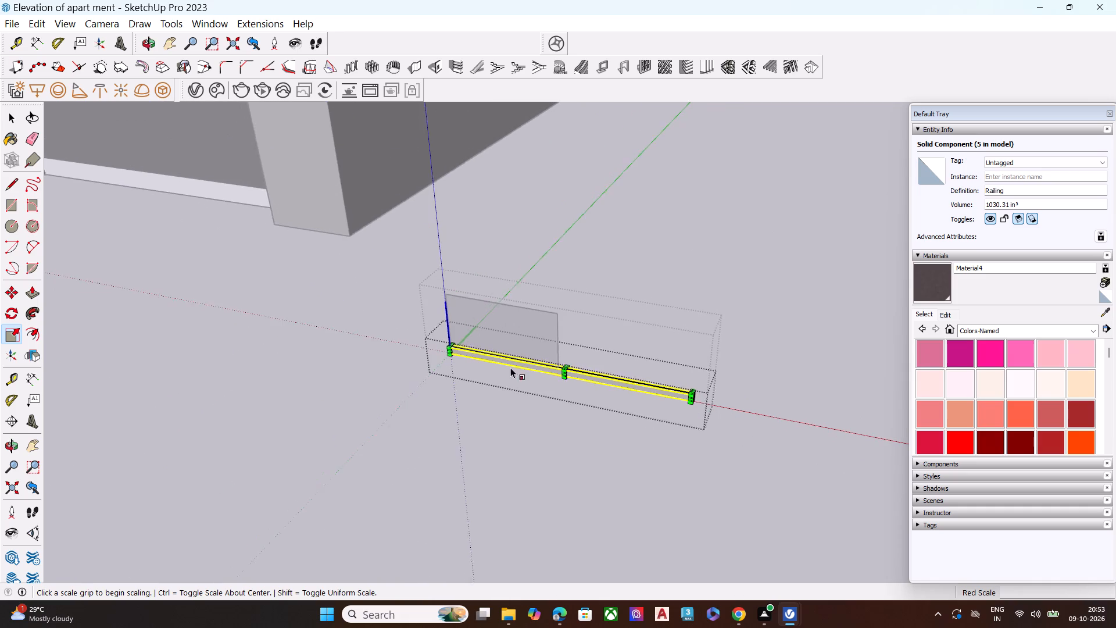
scroll(510, 367, down, 6)
scroll(96, 269, down, 20)
scroll(96, 269, down, 3)
scroll(520, 326, down, 16)
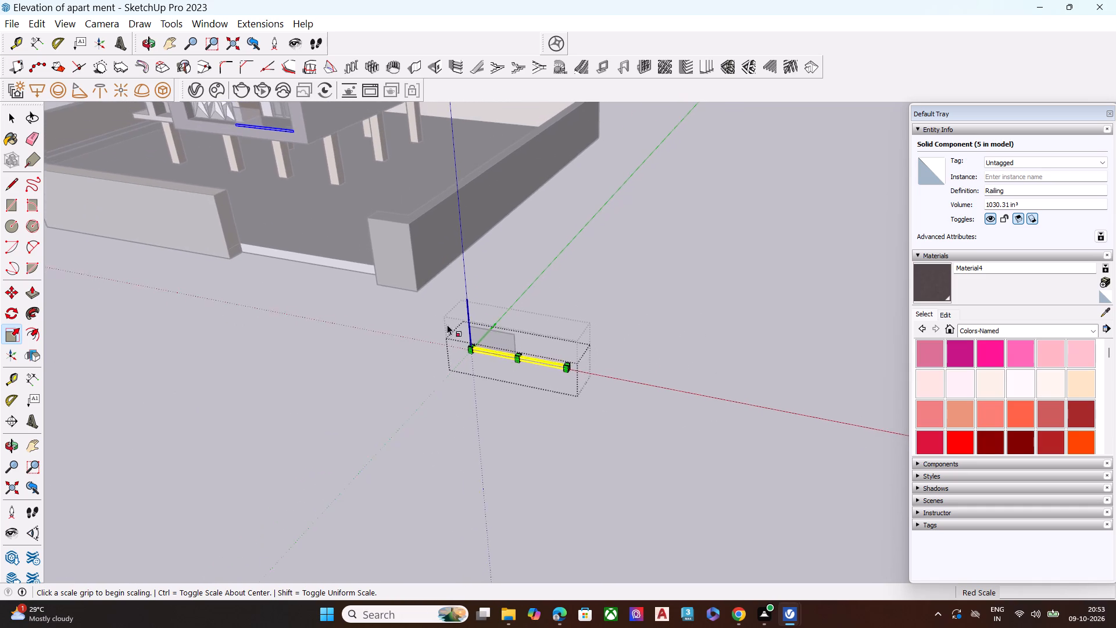
scroll(447, 324, down, 3)
scroll(371, 286, down, 11)
middle_drag(177, 245, 275, 202)
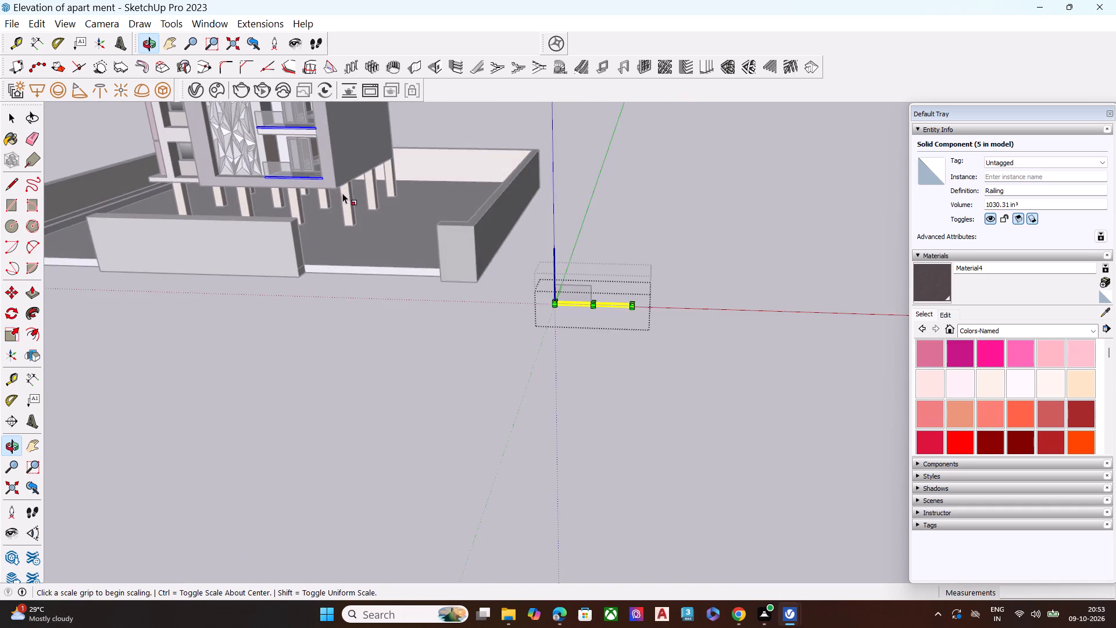
key(ctrl+z)
key(ctrl+z)
key(ctrl+z)
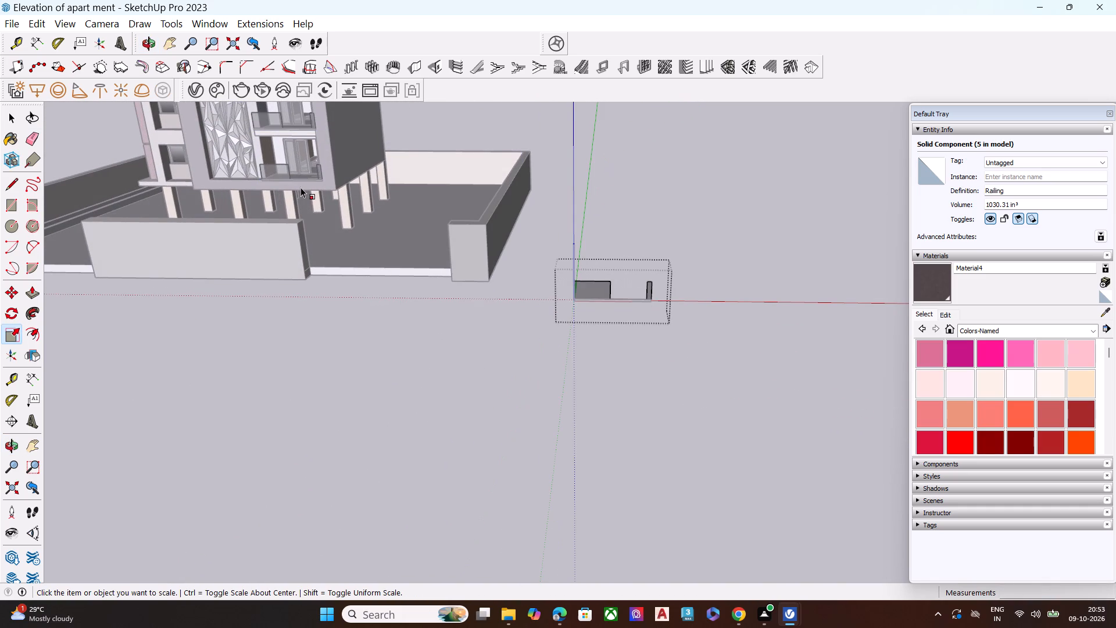
key(ctrl+z)
key(ctrl+z)
key(ctrl+z)
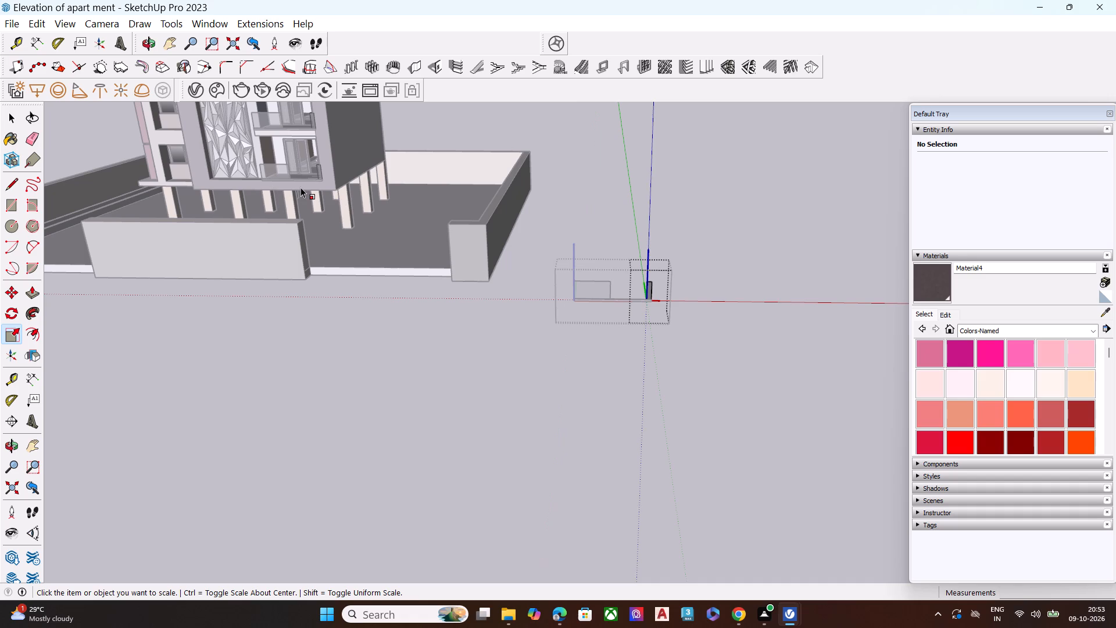
key(ctrl+z)
key(ctrl+z)
key(ctrl+z)
key(ctrl+z)
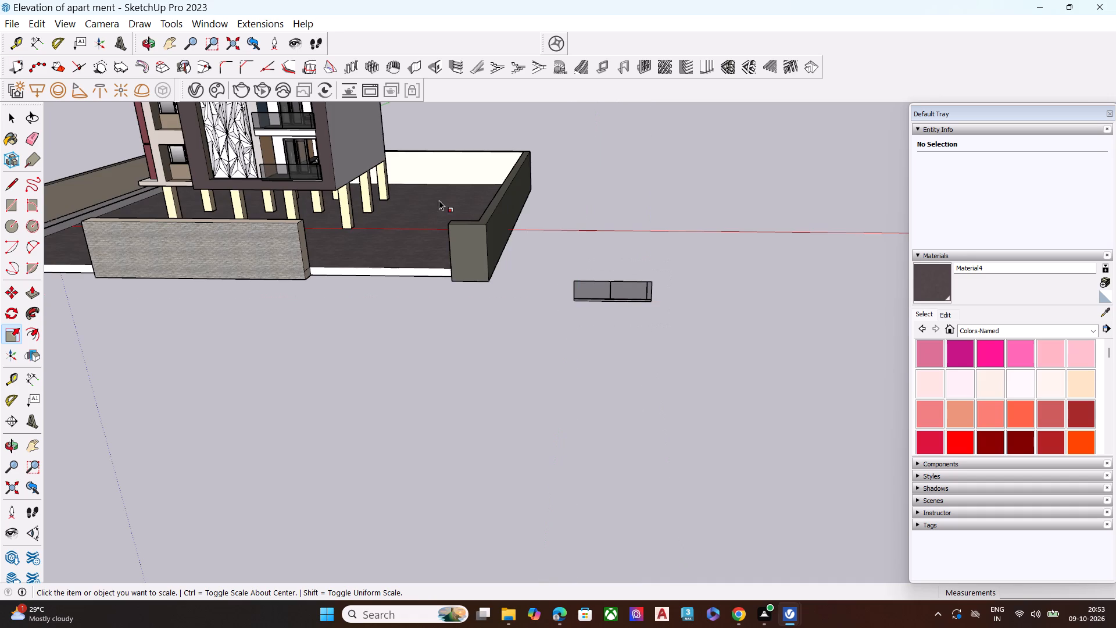
Delete the spare glass railing standing on the ground outside the compound wall.
drag(721, 336, 567, 256)
drag(561, 256, 636, 284)
key(space)
key(Escape)
drag(671, 313, 571, 254)
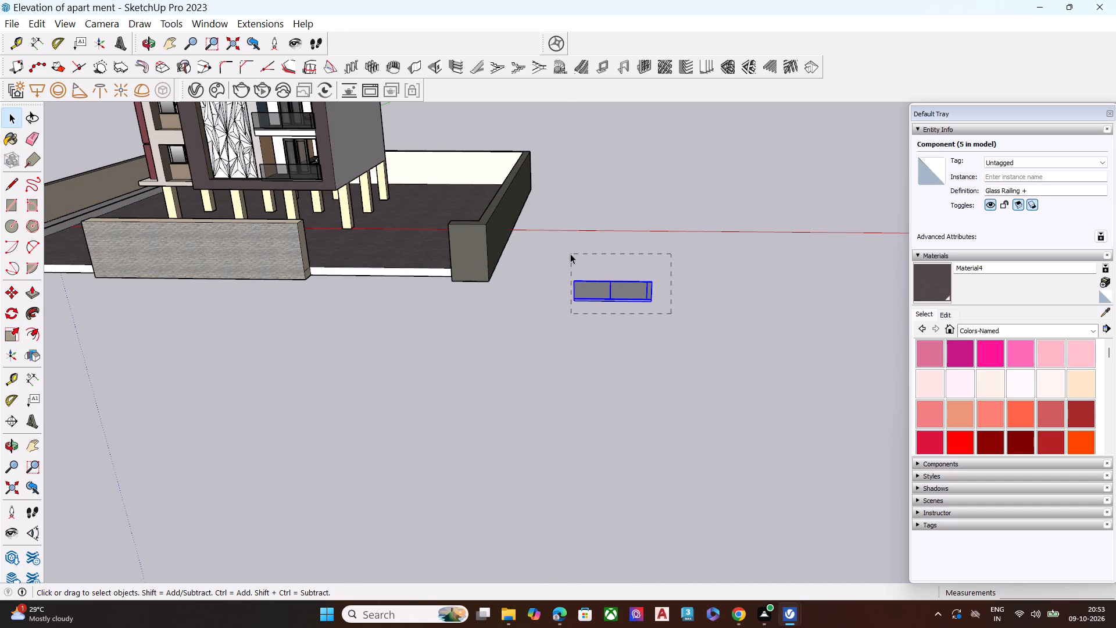
key(Delete)
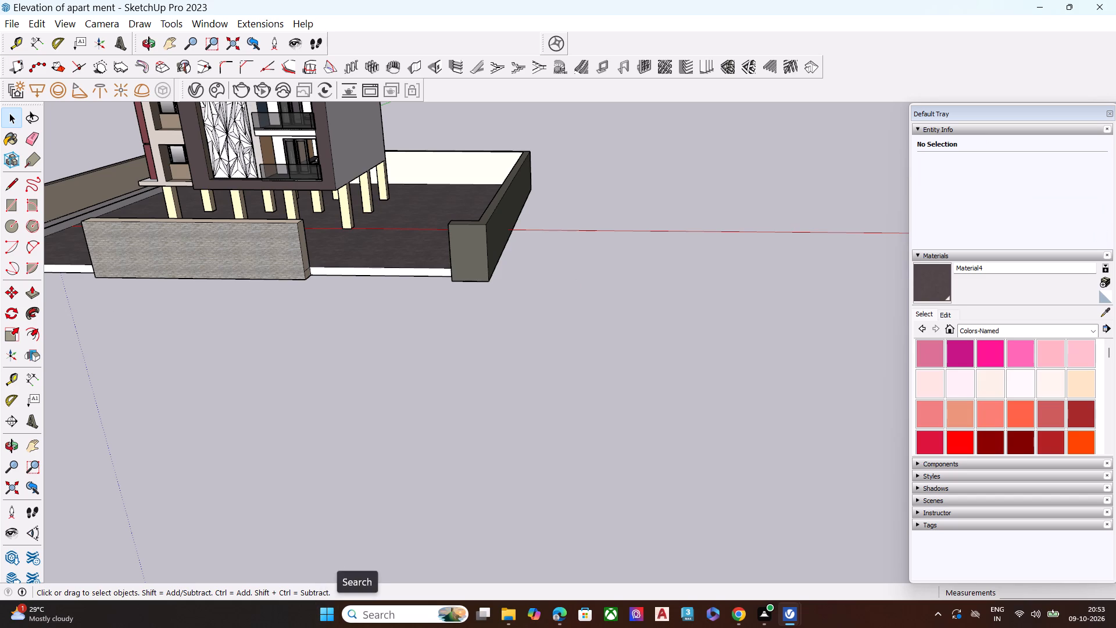
Scale the top-floor balcony's glass railing to about 0.99 along its length so its end stops at the dark side wall.
scroll(205, 601, down, 7)
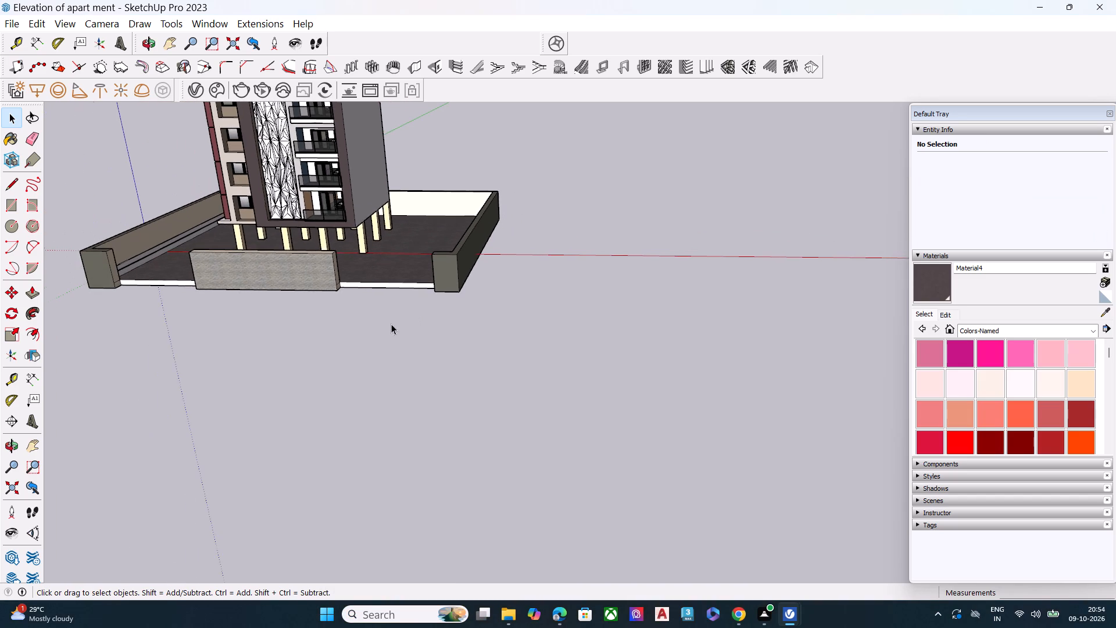
middle_drag(337, 313, 611, 260)
scroll(339, 413, down, 4)
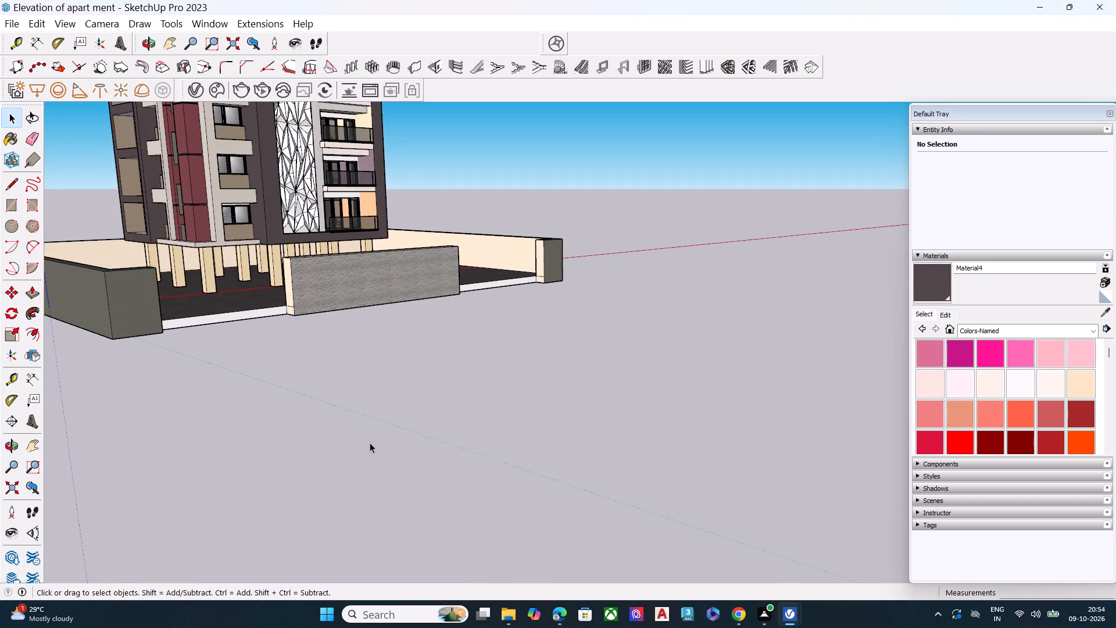
scroll(370, 443, down, 12)
scroll(358, 189, up, 9)
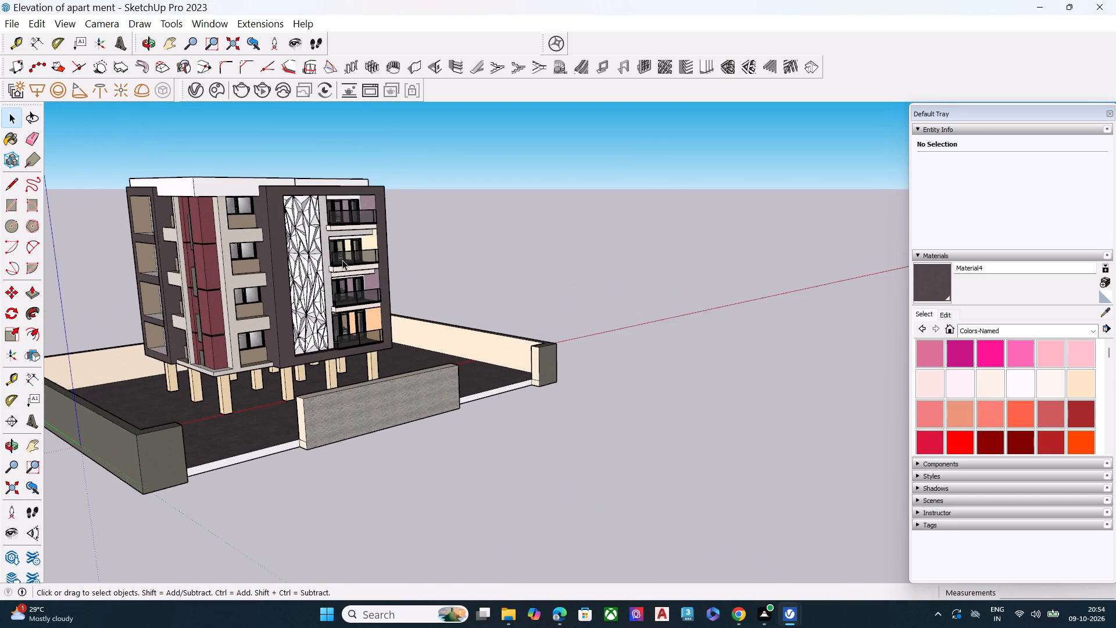
scroll(326, 363, up, 7)
scroll(333, 333, down, 3)
scroll(341, 183, up, 4)
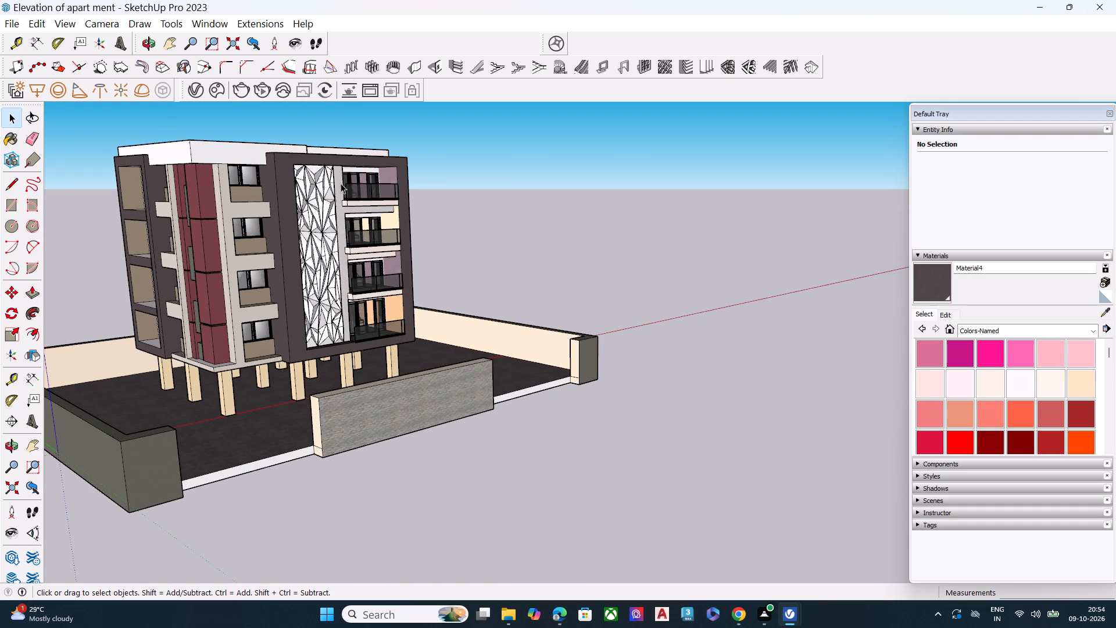
scroll(341, 183, up, 14)
scroll(350, 207, up, 11)
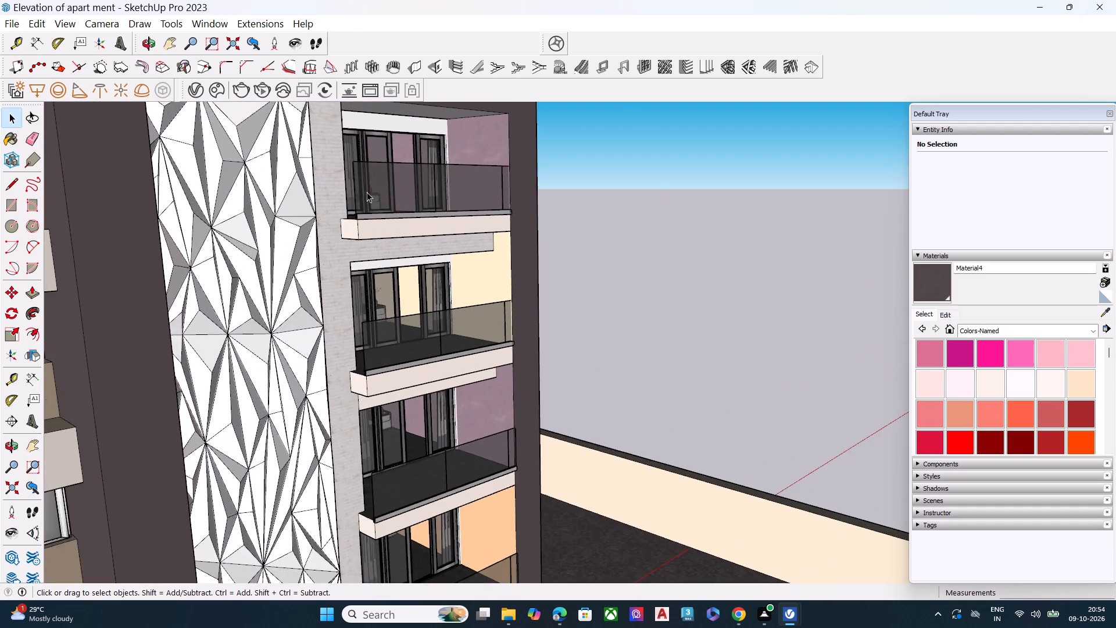
scroll(367, 192, up, 16)
scroll(352, 238, up, 6)
scroll(396, 243, down, 5)
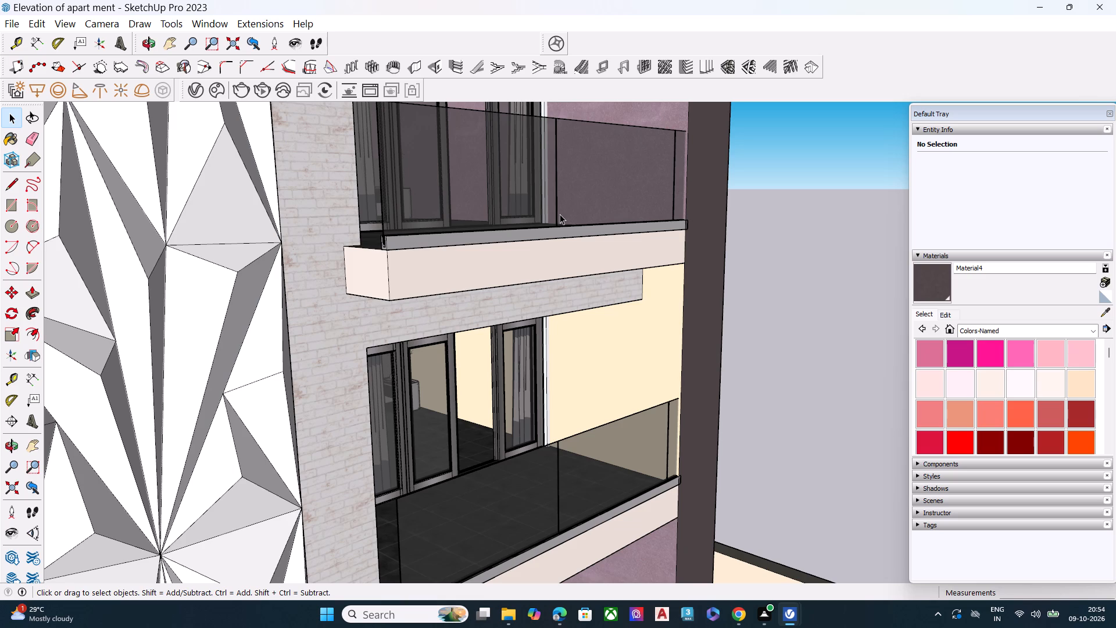
scroll(656, 222, down, 1)
middle_drag(665, 226, 493, 243)
scroll(630, 226, up, 16)
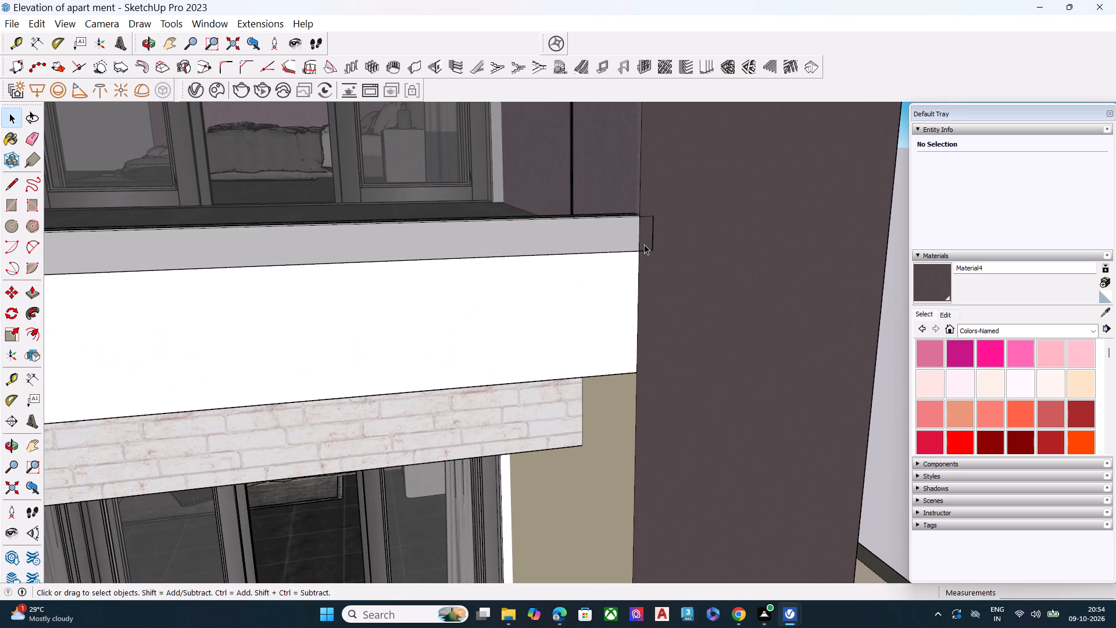
scroll(586, 238, down, 11)
click(541, 230)
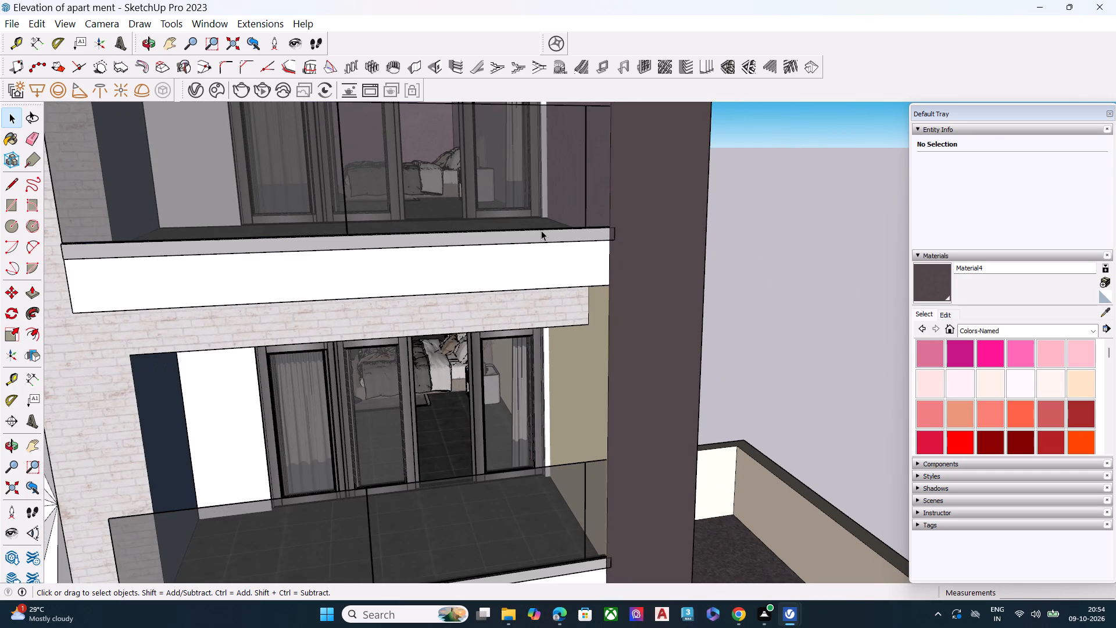
scroll(532, 235, down, 1)
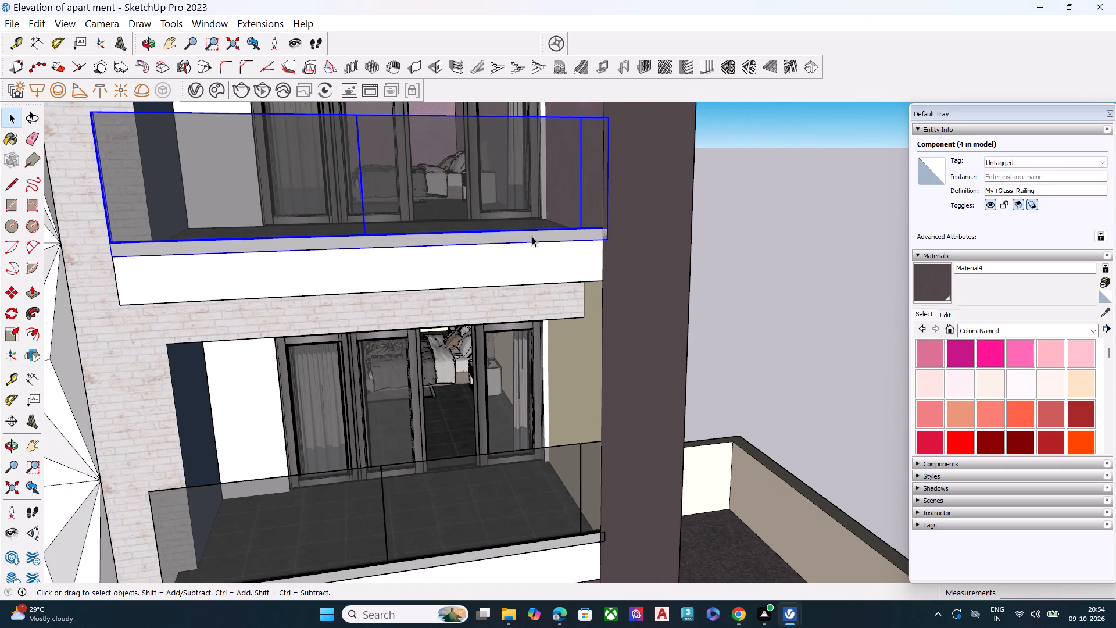
key(s)
scroll(600, 174, up, 4)
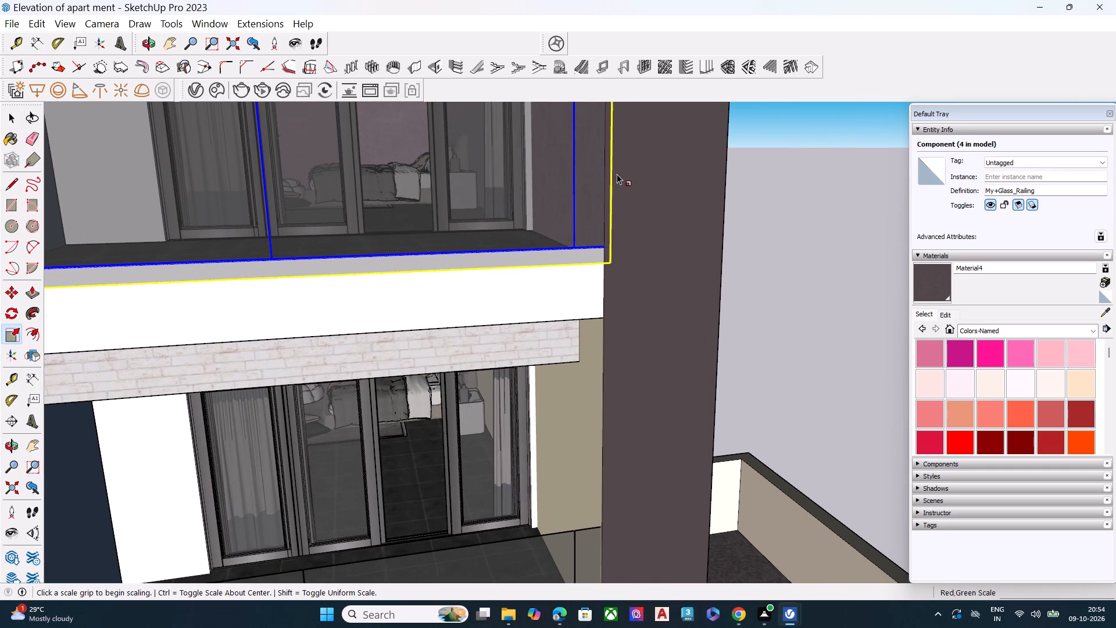
click(611, 181)
click(603, 184)
key(Escape)
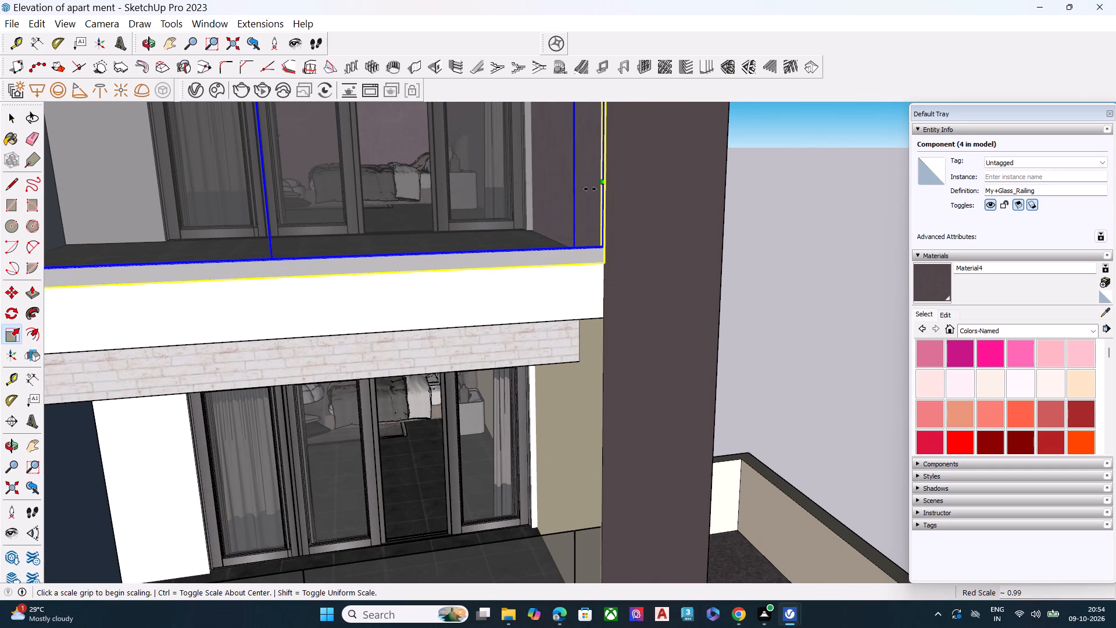
click(803, 210)
Shorten the glass railing on the balcony one floor below the top so its end meets the dark side wall.
scroll(481, 165, down, 7)
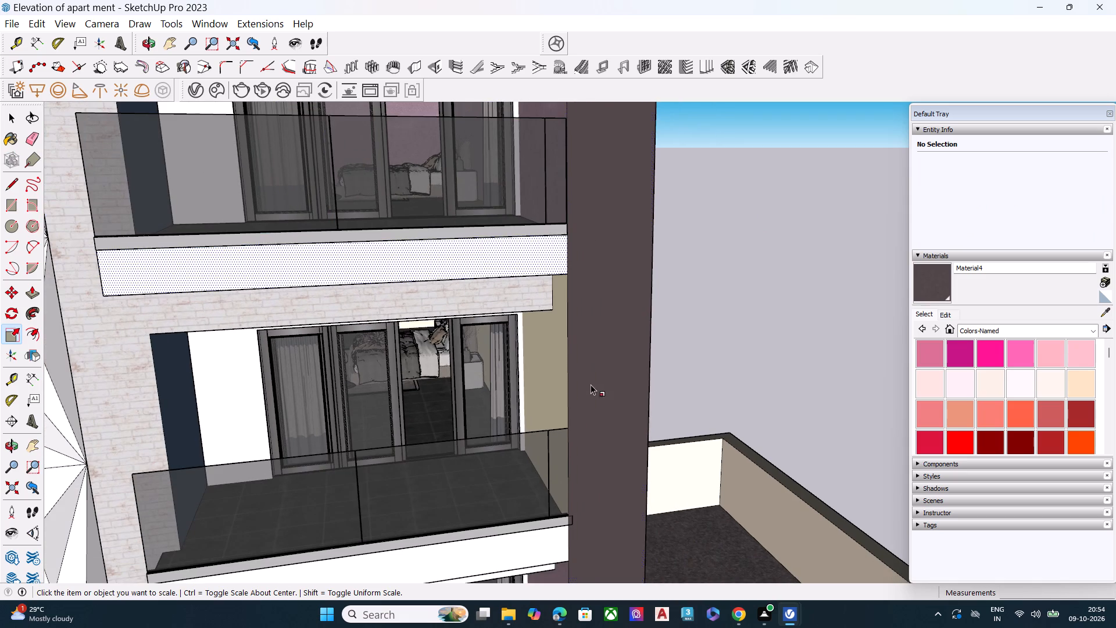
scroll(573, 501, up, 6)
click(503, 475)
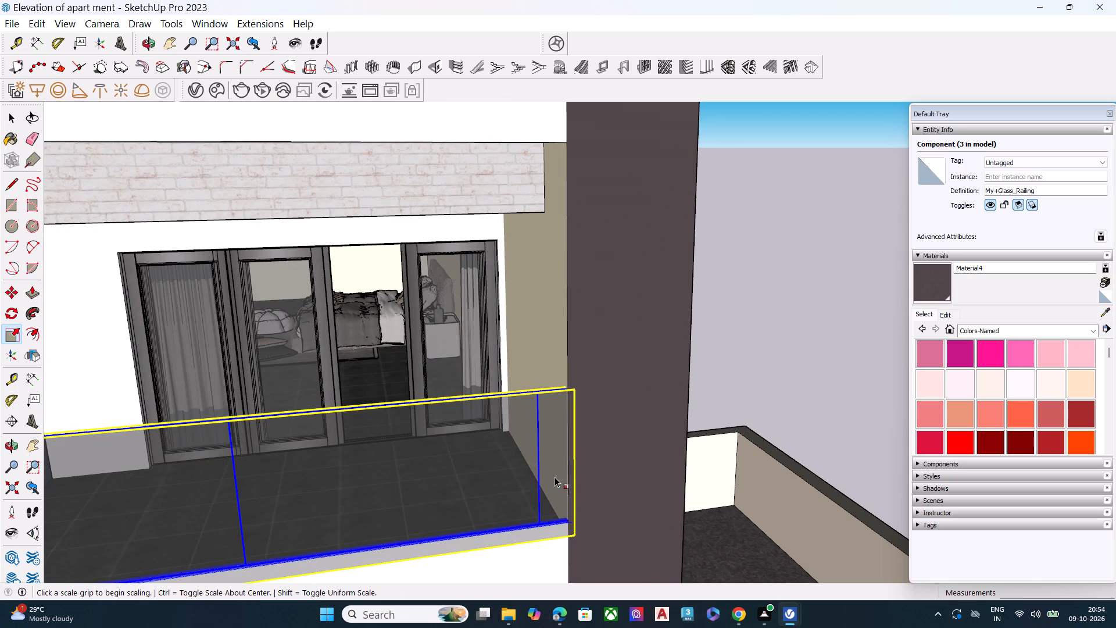
key(s)
click(573, 462)
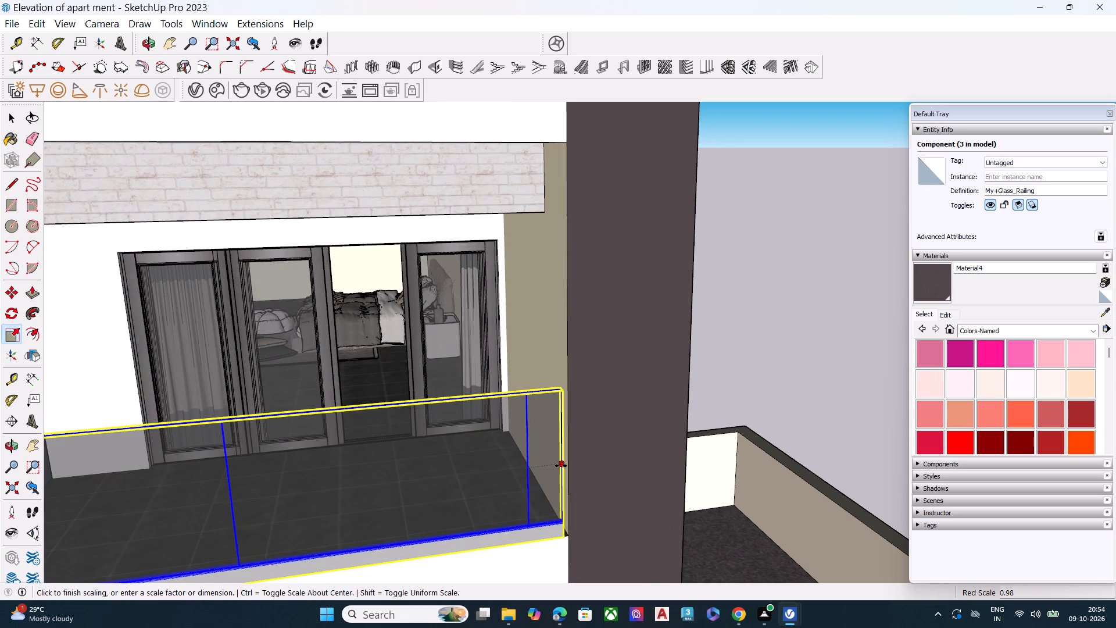
click(569, 466)
scroll(561, 355, down, 3)
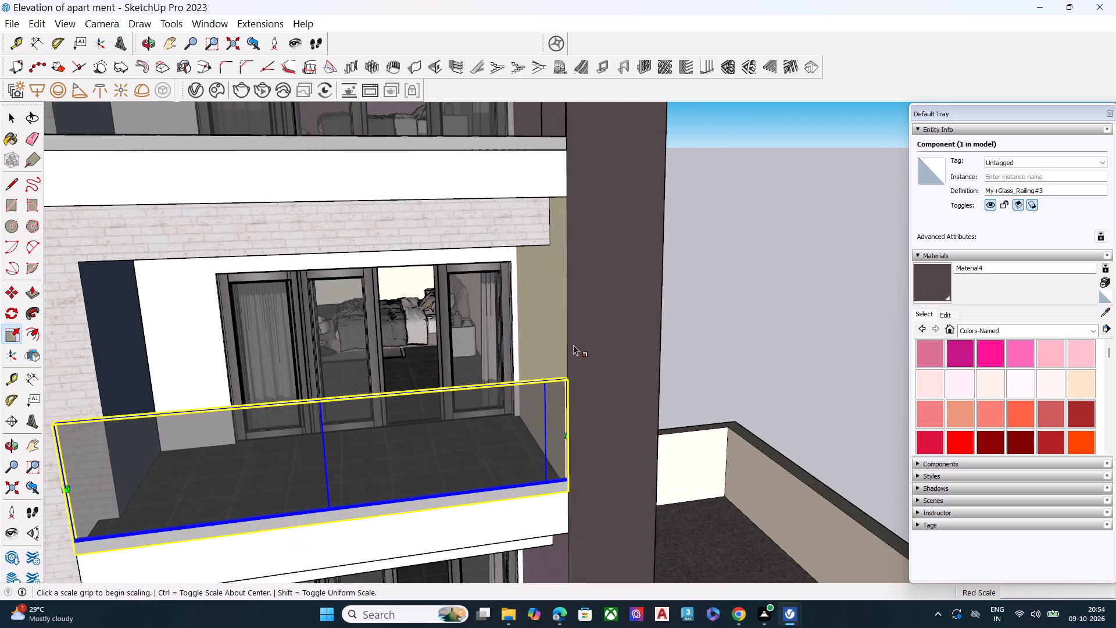
key(space)
click(742, 334)
Shorten the glass railing on the second balcony from the bottom so its end meets the dark side wall.
scroll(566, 245, down, 12)
scroll(535, 247, up, 1)
scroll(535, 247, down, 1)
scroll(535, 247, up, 2)
scroll(535, 247, down, 3)
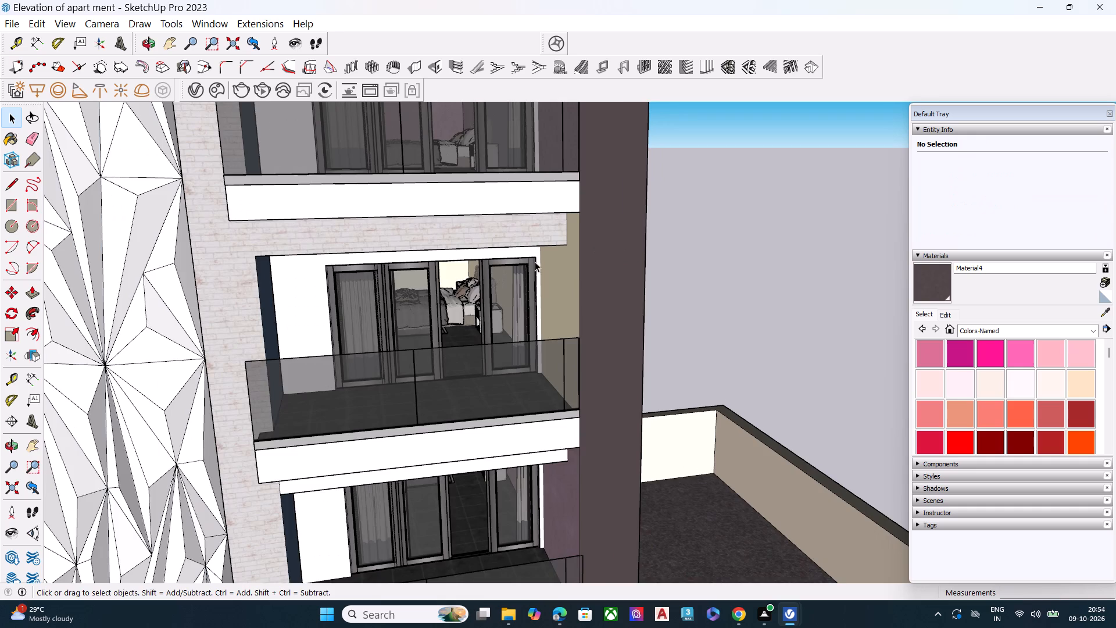
scroll(518, 495, down, 5)
scroll(517, 537, up, 11)
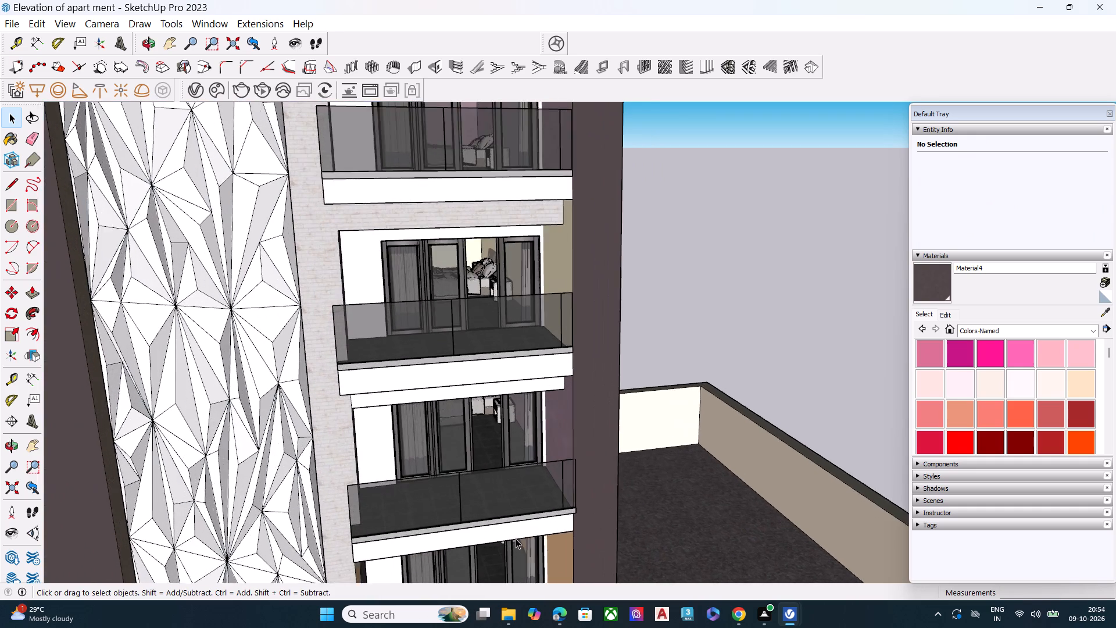
middle_drag(514, 524, 494, 470)
scroll(480, 479, up, 5)
click(488, 468)
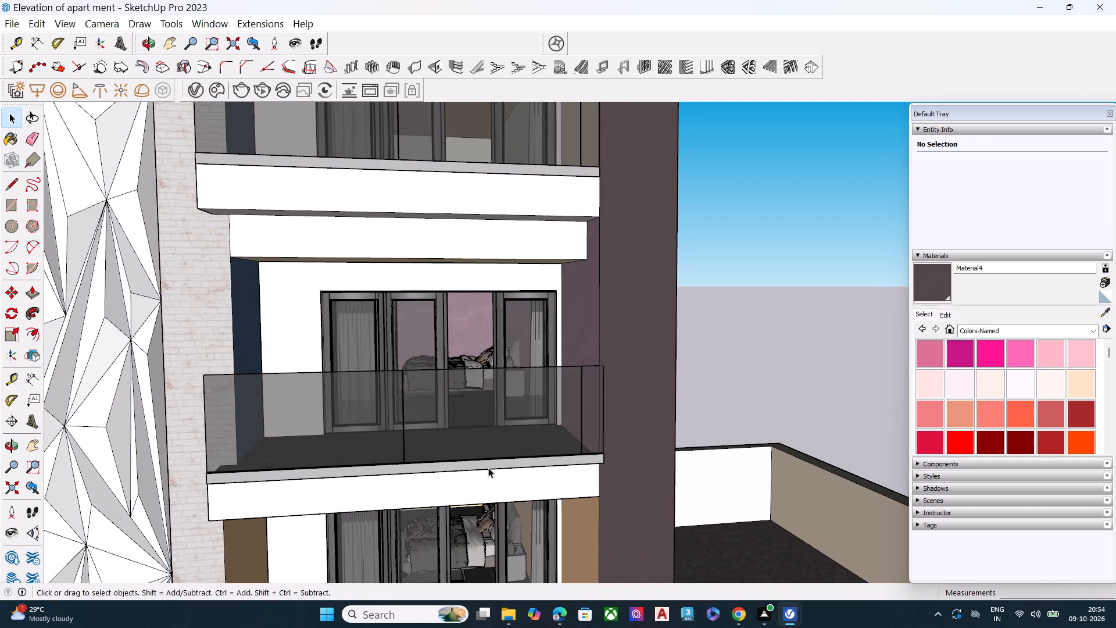
key(s)
click(602, 415)
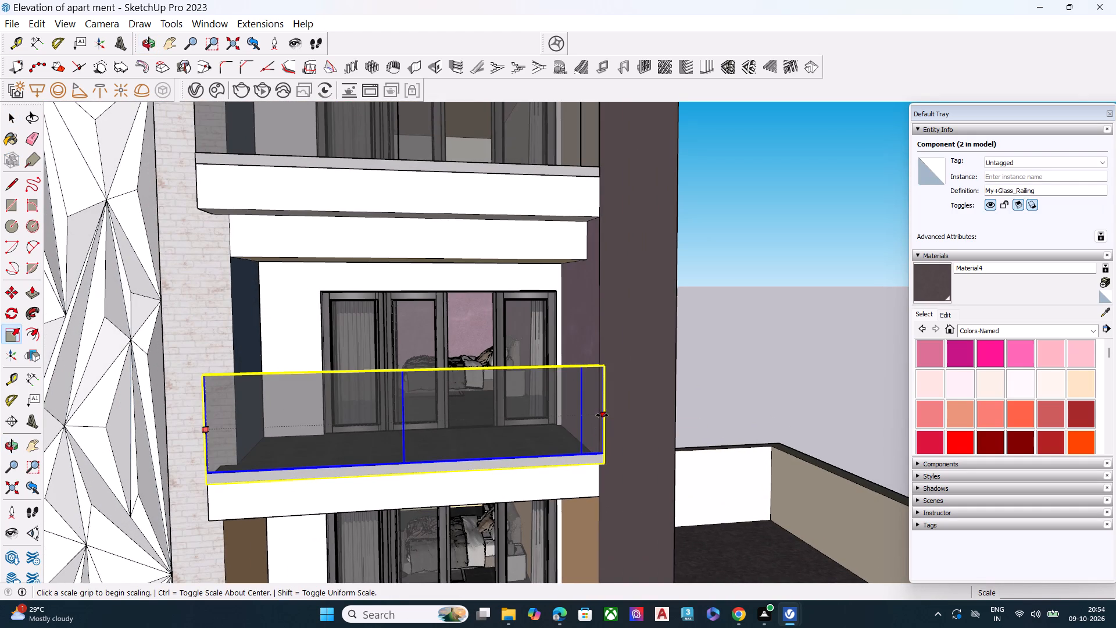
click(594, 419)
key(space)
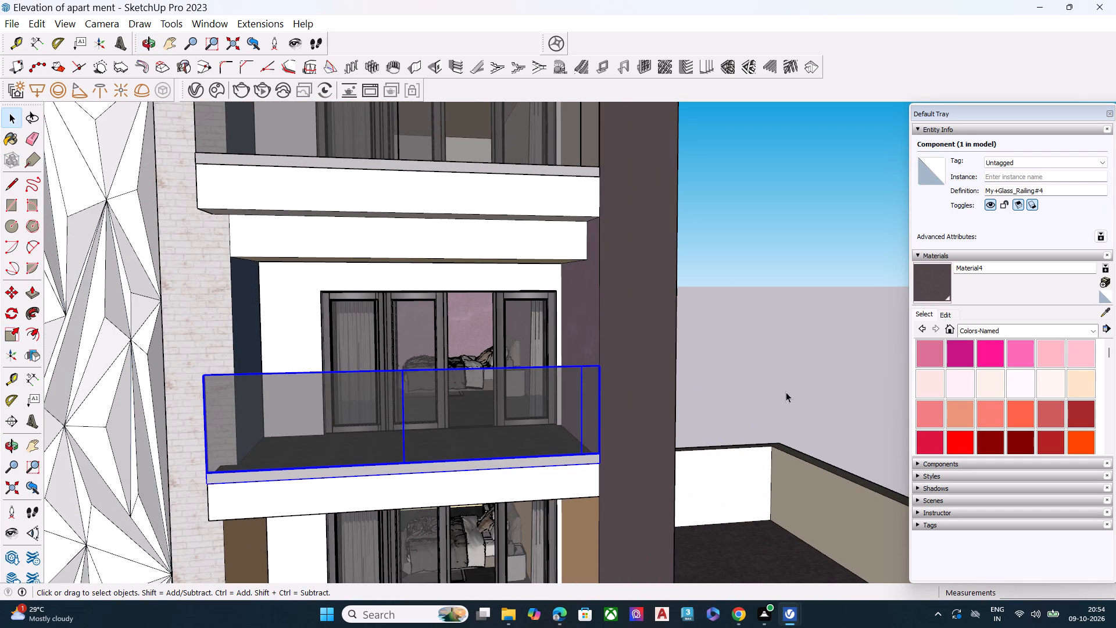
click(789, 391)
Scale the lowest balcony's glass railing along its length, adjusting its end to meet the dark side wall.
scroll(242, 248, down, 8)
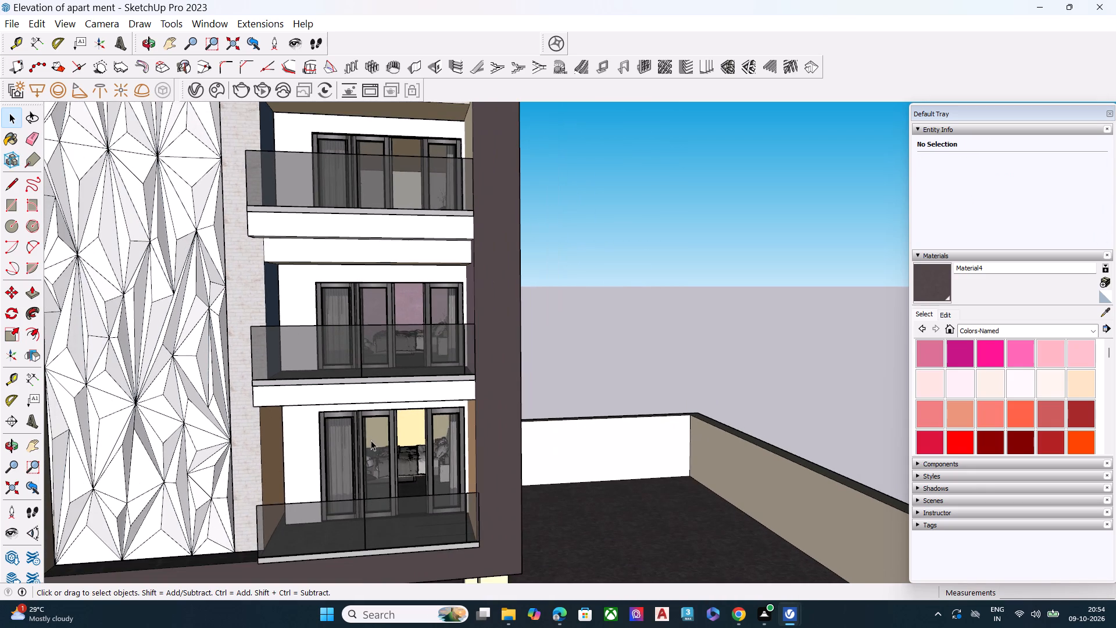
middle_drag(364, 434, 451, 439)
middle_drag(487, 515, 367, 414)
scroll(367, 414, down, 1)
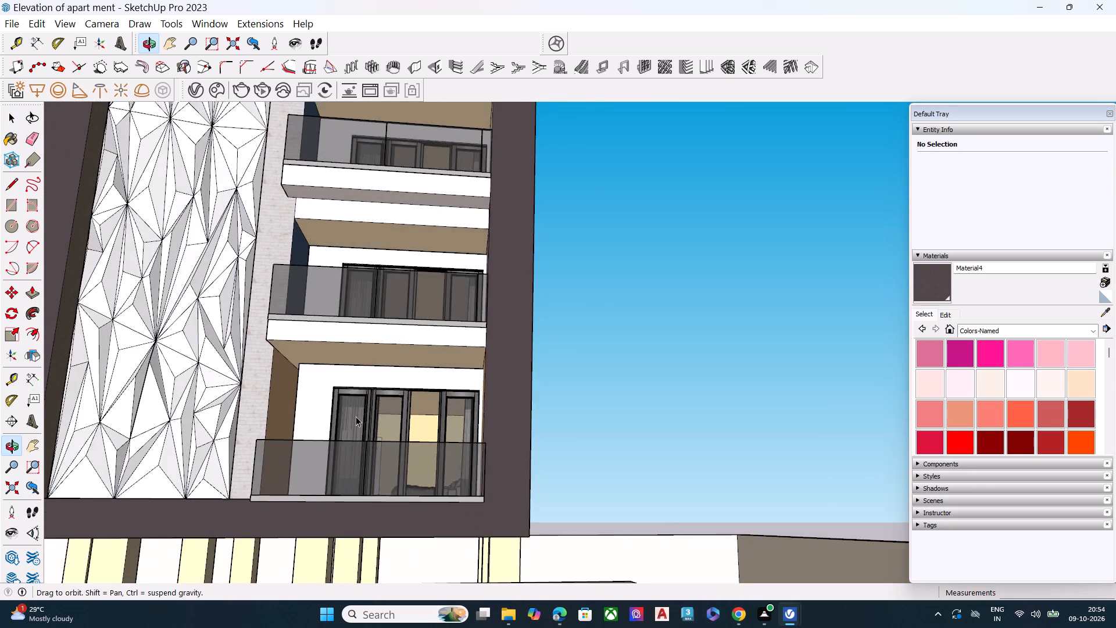
scroll(400, 459, up, 8)
click(431, 500)
key(s)
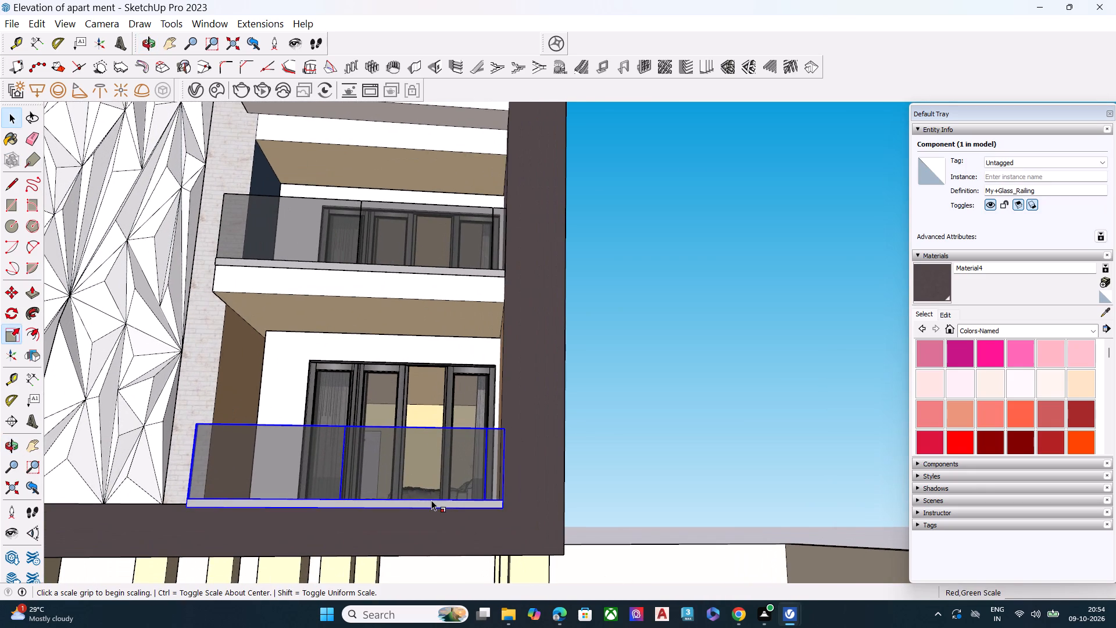
click(503, 463)
click(496, 465)
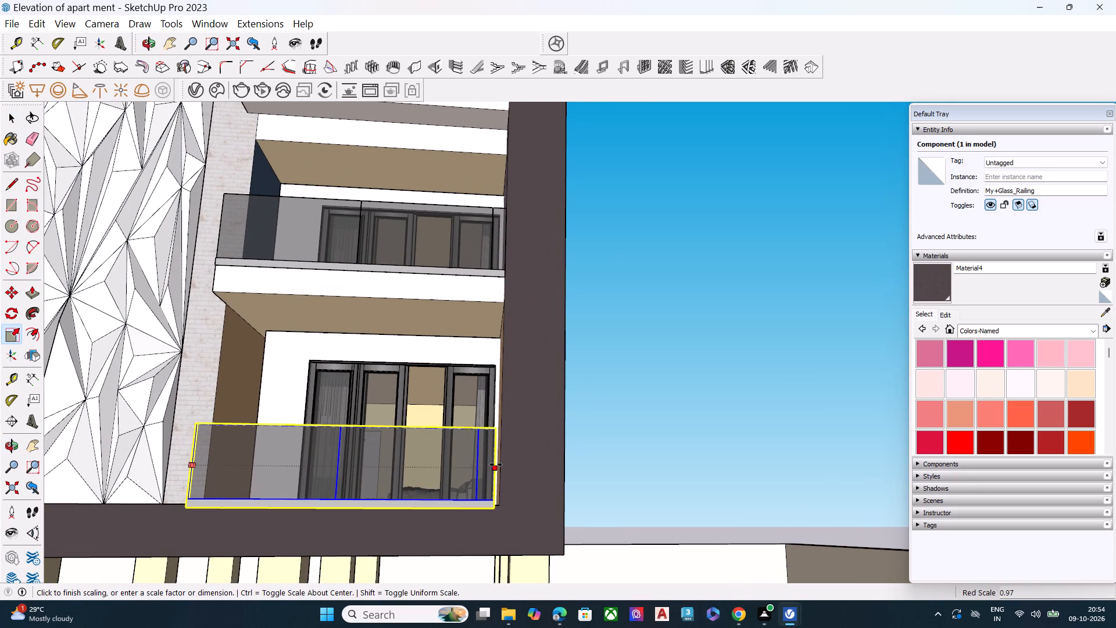
scroll(496, 476, up, 8)
click(493, 459)
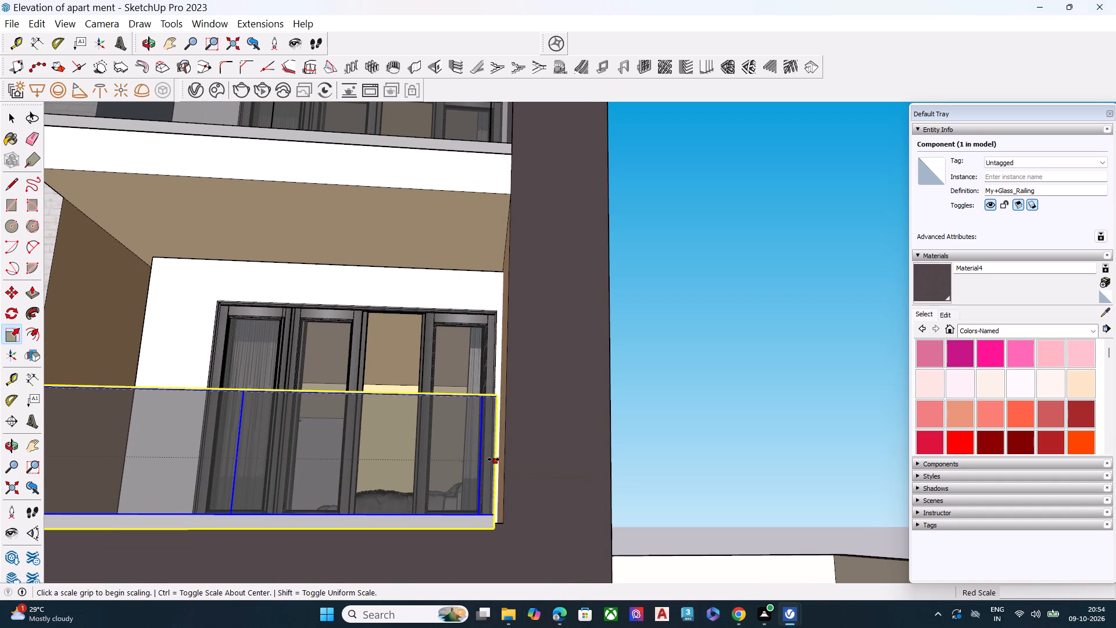
click(506, 459)
key(Escape)
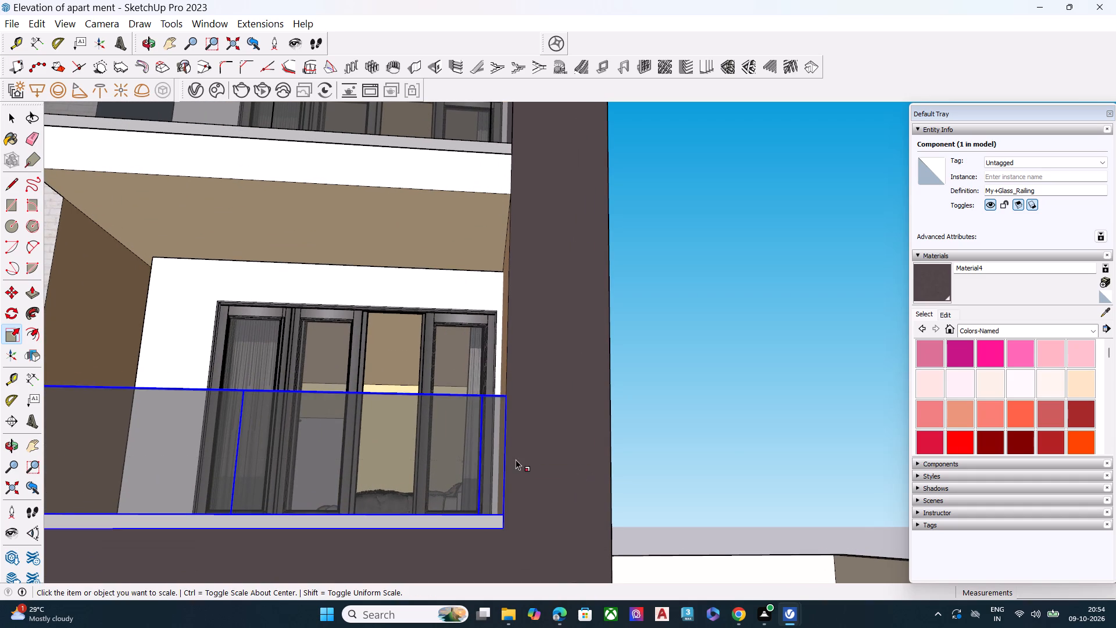
click(720, 431)
key(space)
scroll(700, 373, down, 5)
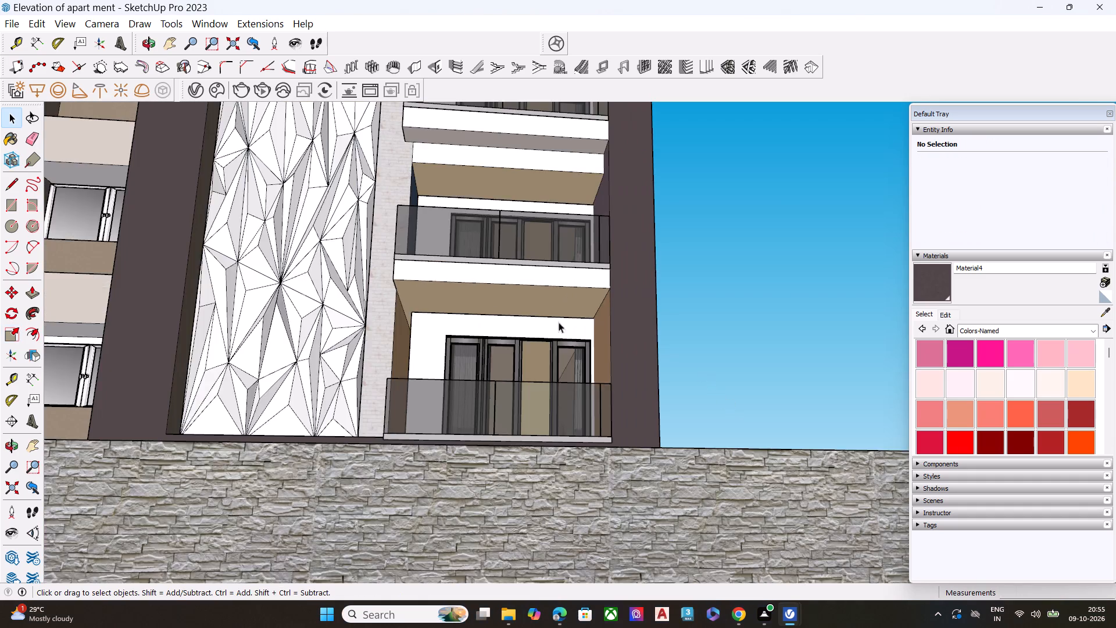
Save the apartment elevation model with the fitted balcony railings.
middle_drag(488, 304, 532, 370)
scroll(569, 387, down, 8)
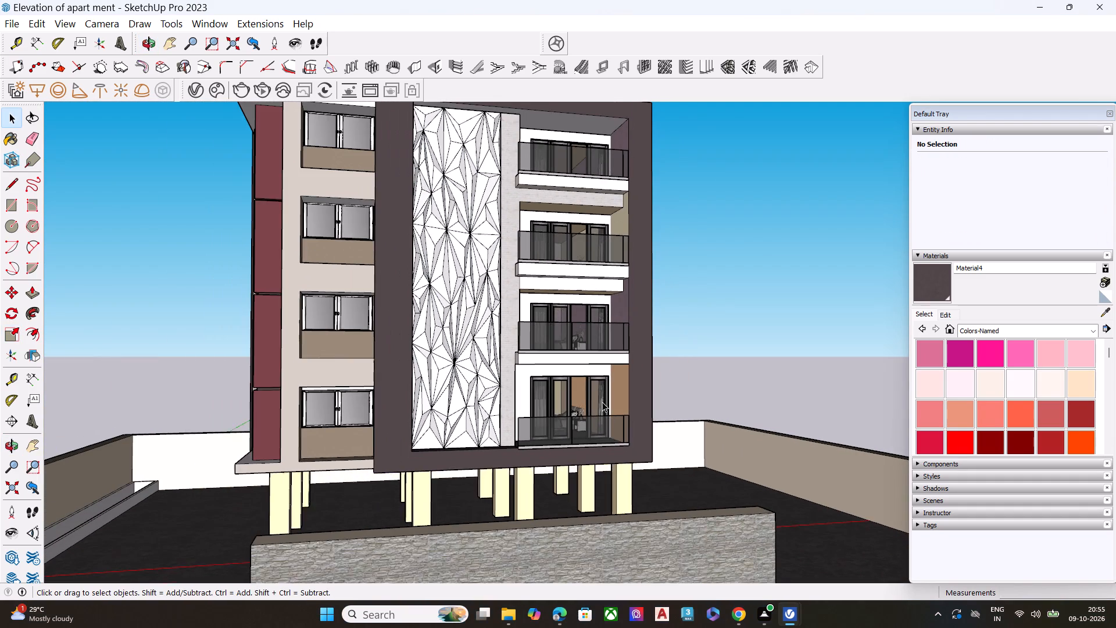
scroll(564, 290, down, 1)
middle_drag(564, 306, 639, 374)
key(ctrl+s)
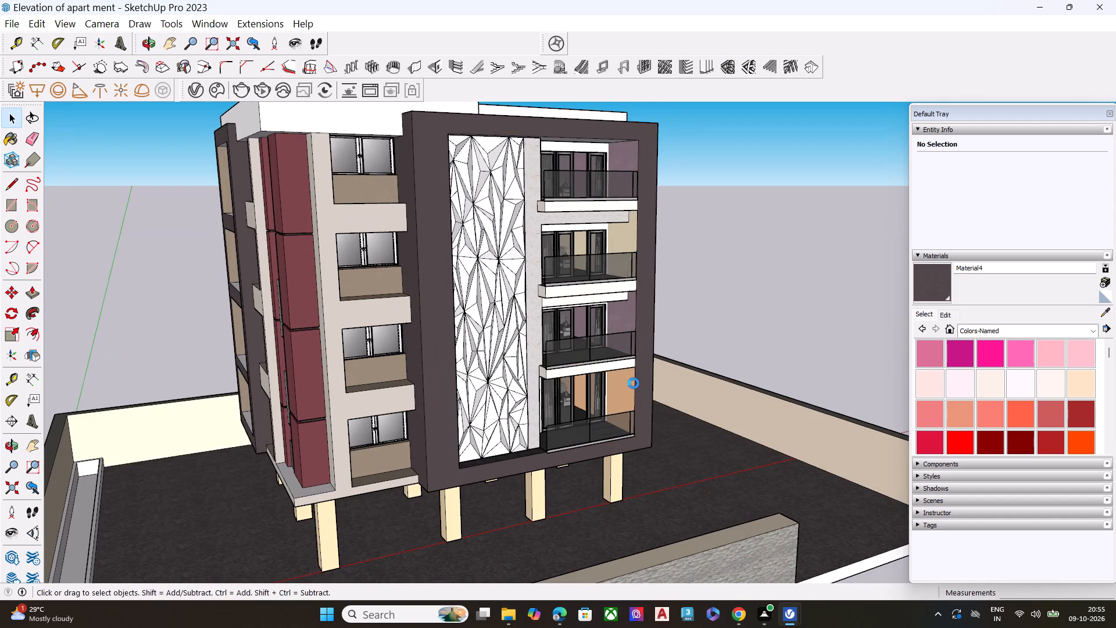
Switch to Chrome and look through the 3D Warehouse "glass rail" model results for other glass railing designs.
click(740, 623)
scroll(545, 388, down, 5)
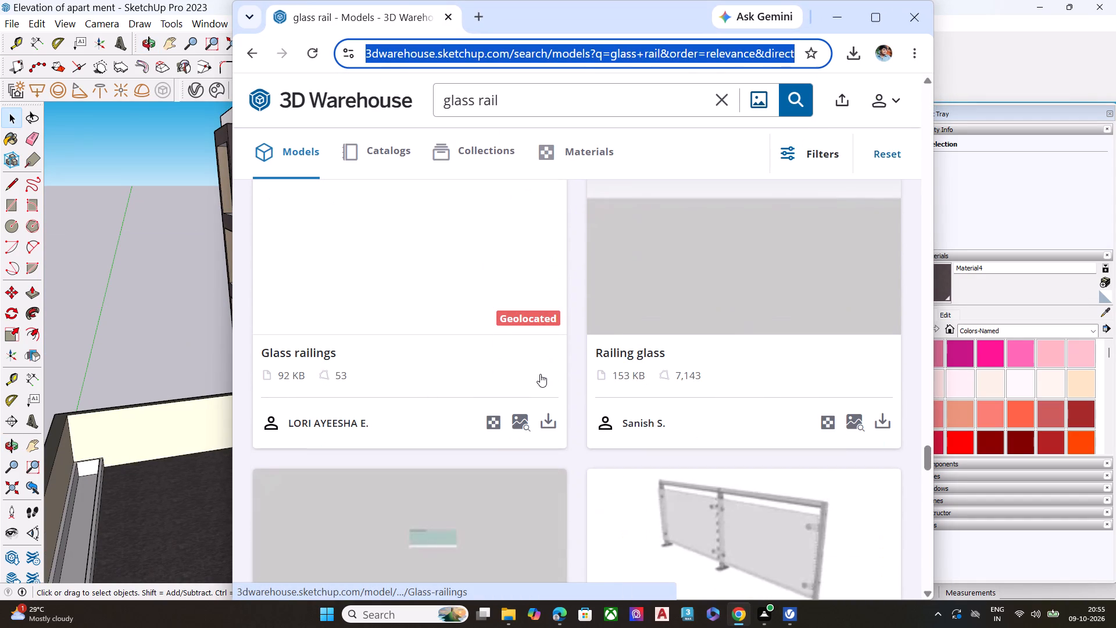
scroll(636, 382, down, 5)
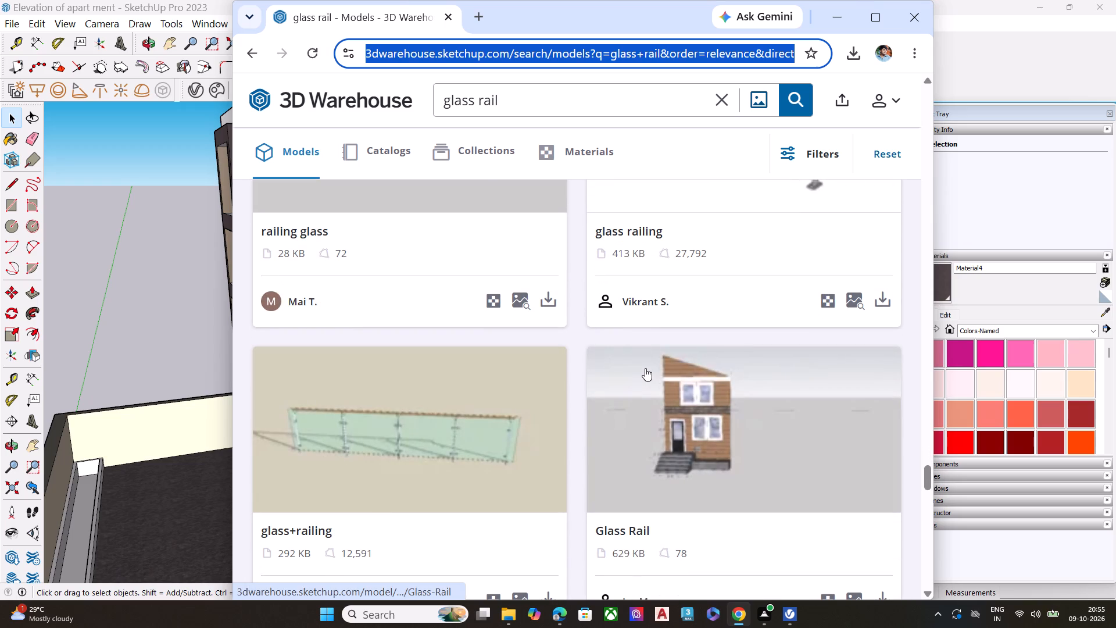
scroll(645, 373, down, 6)
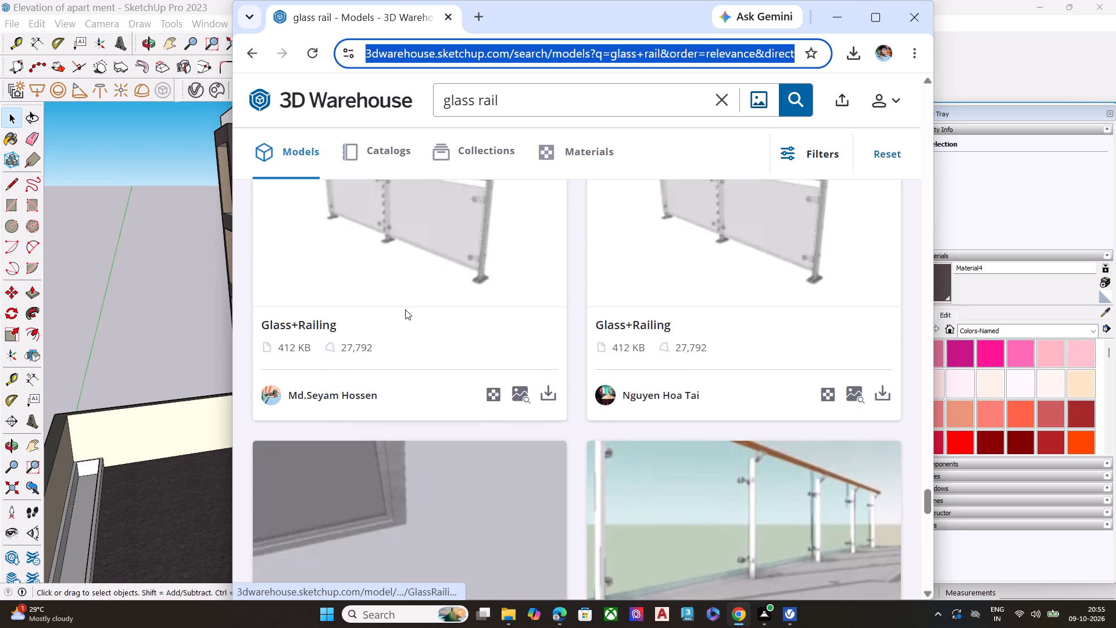
scroll(450, 330, down, 3)
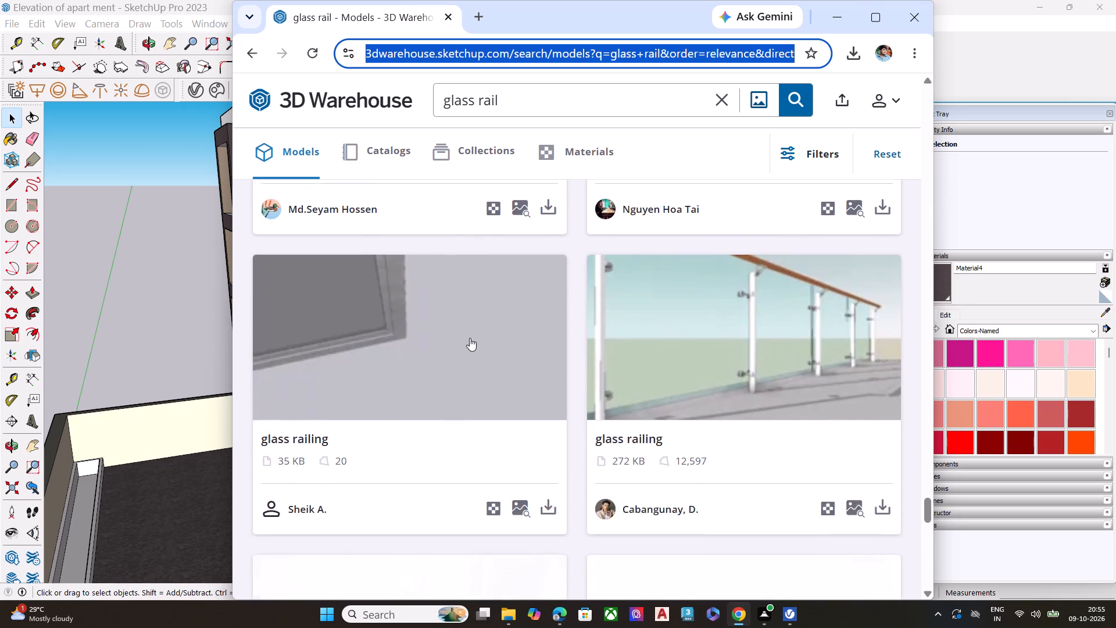
scroll(452, 334, down, 5)
scroll(659, 353, up, 2)
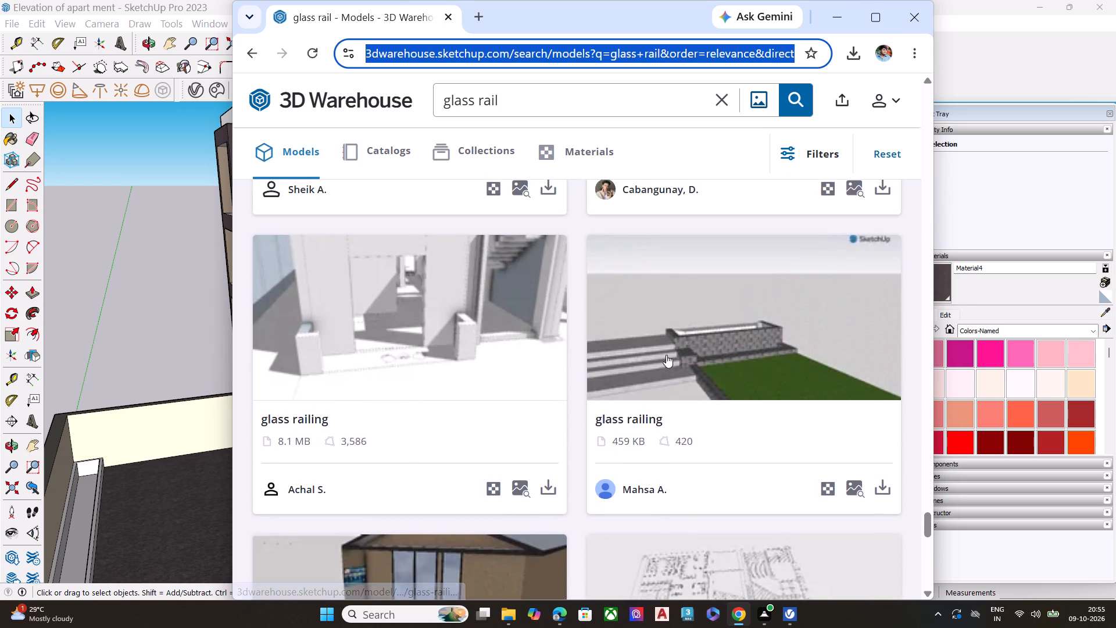
scroll(663, 358, down, 2)
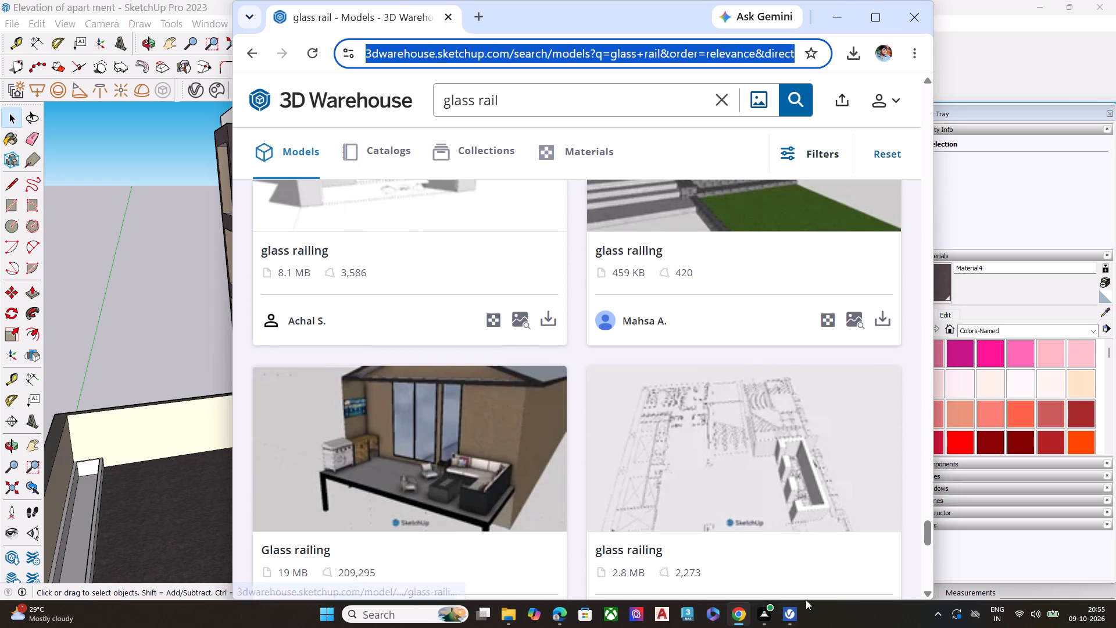